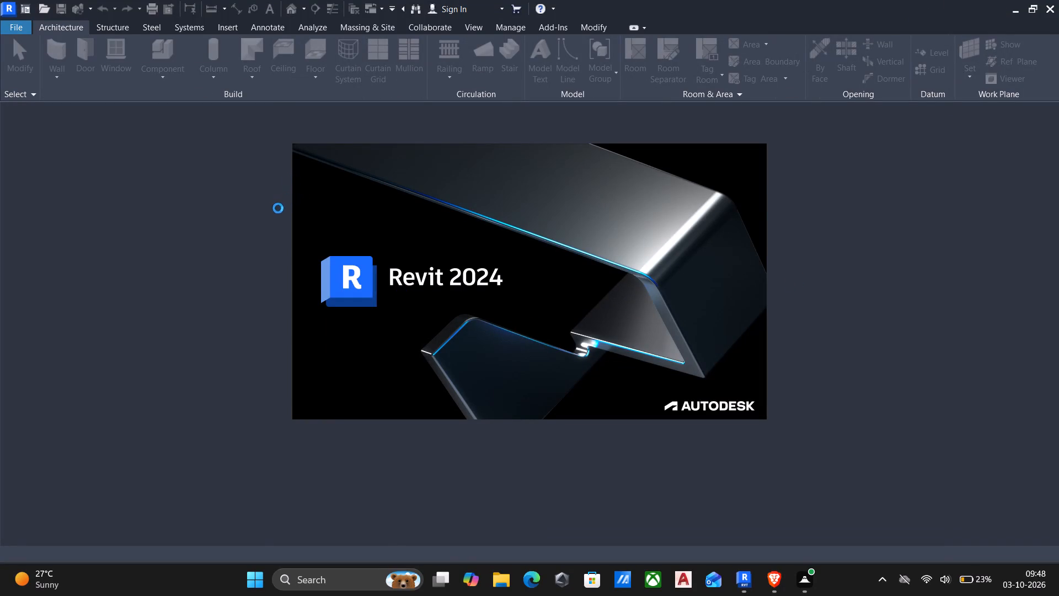
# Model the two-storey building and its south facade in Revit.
# Create a new project from the default template file.
pyautogui.scroll(6, 98, 201)
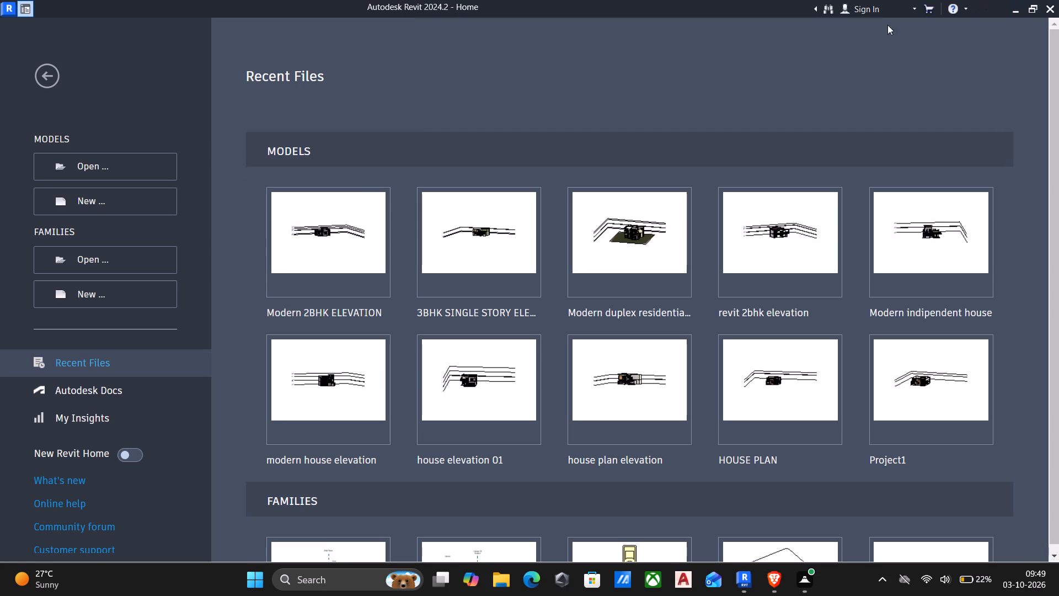
pyautogui.click(102, 200)
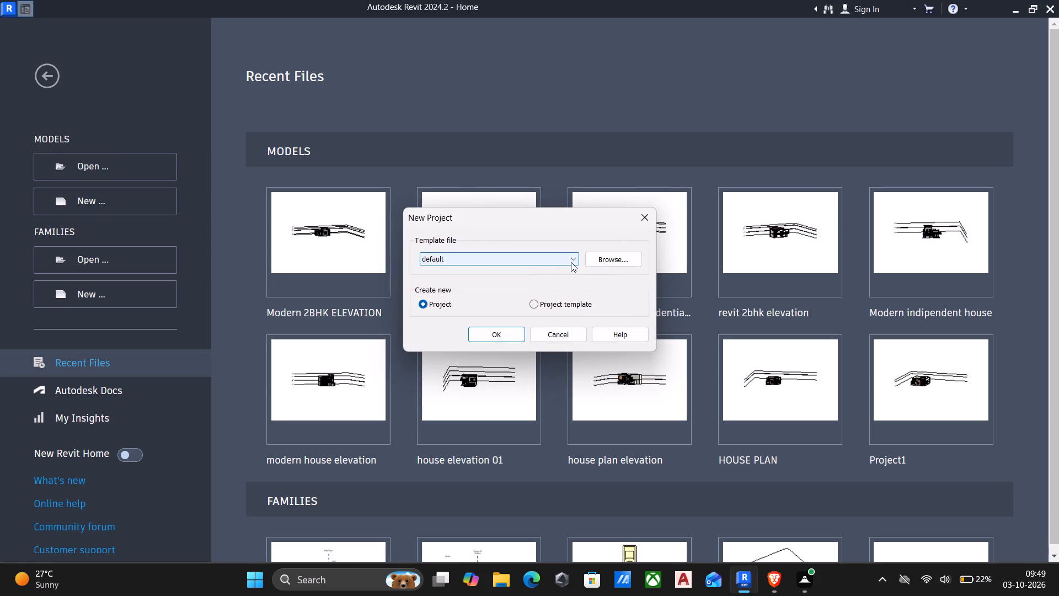
pyautogui.click(571, 262)
pyautogui.click(565, 258)
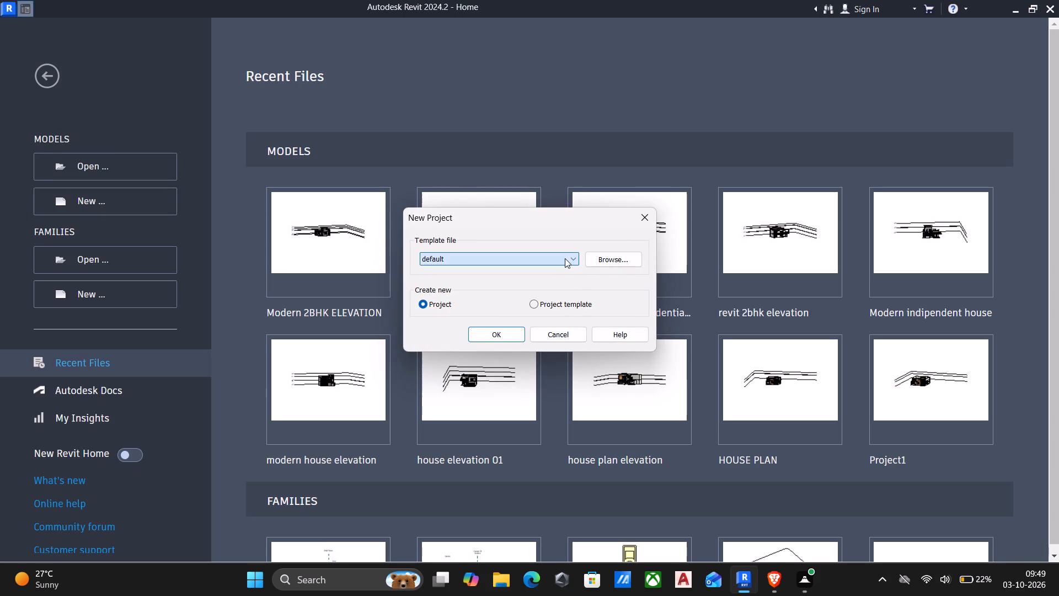
pyautogui.click(497, 337)
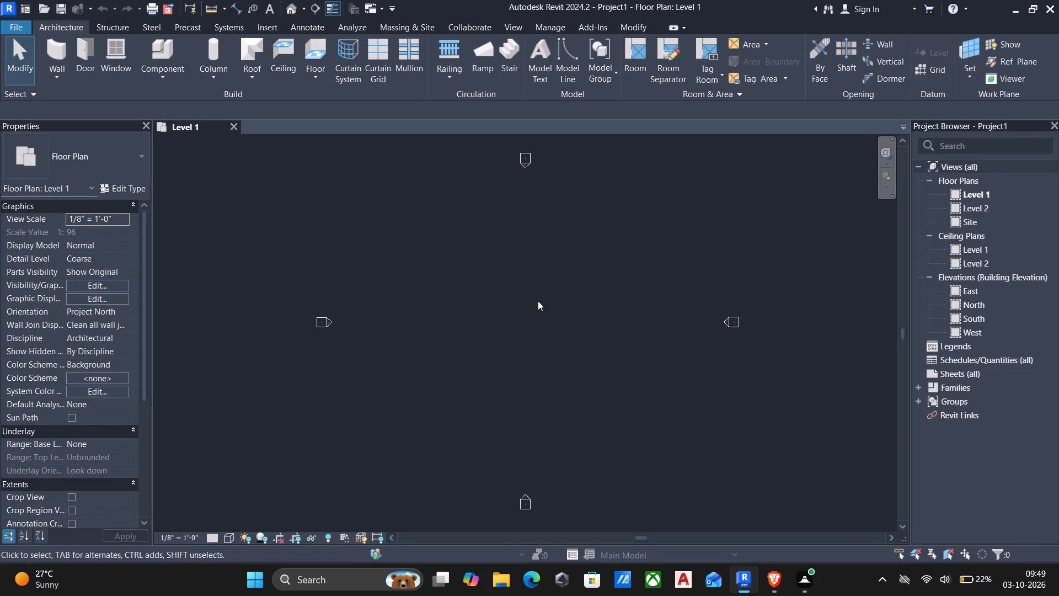
# Set the project's length units, in feet and fractional inches, to round to the nearest 1/4".
pyautogui.scroll(2, 538, 301)
pyautogui.moveTo(538, 301); pyautogui.dragTo(527, 281, button='middle')
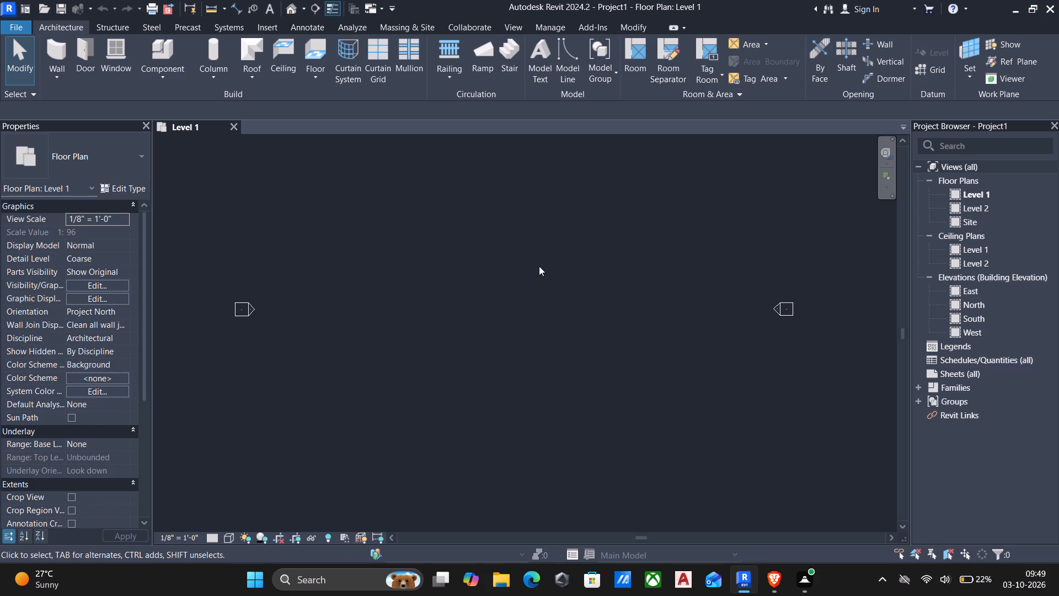
pyautogui.write('un')
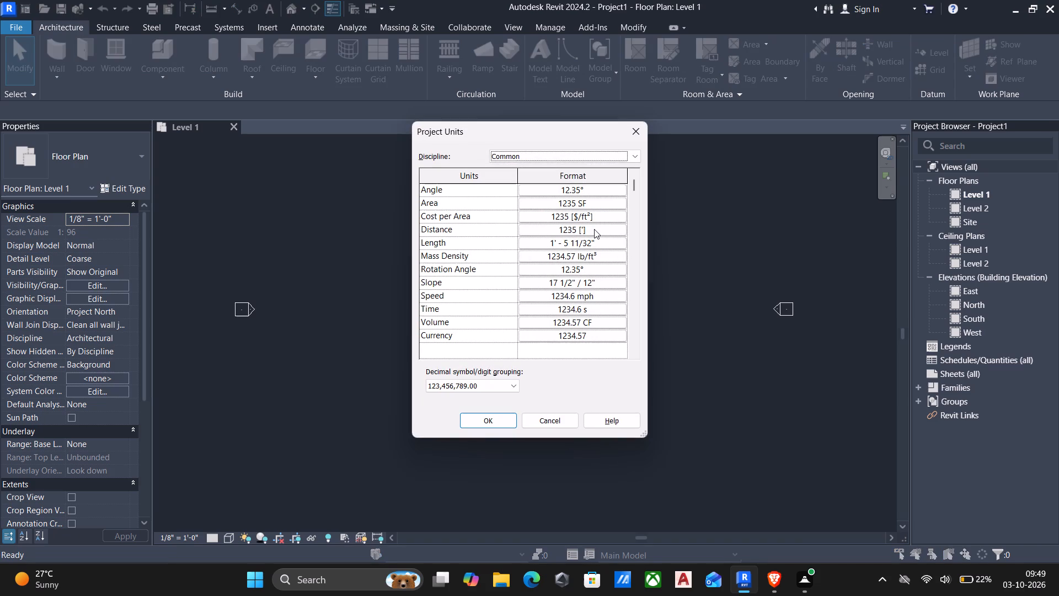
pyautogui.click(620, 247)
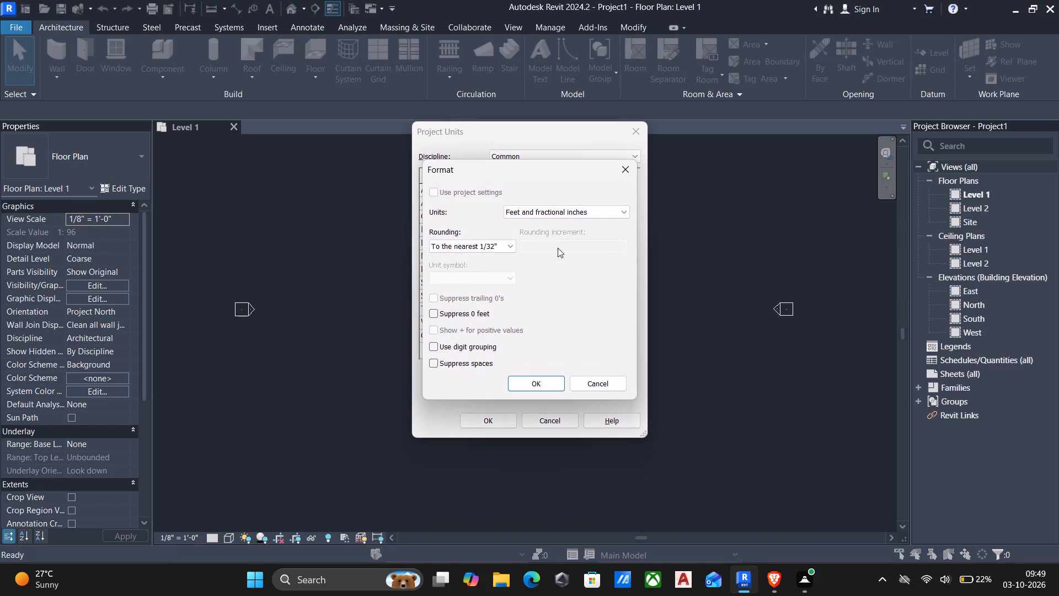
pyautogui.click(473, 244)
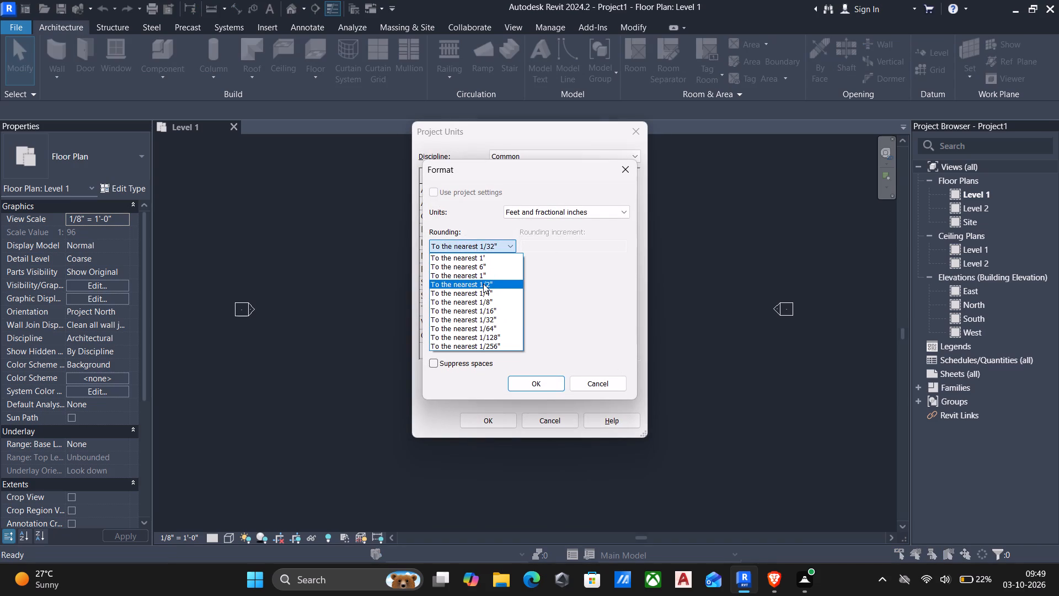
pyautogui.click(483, 284)
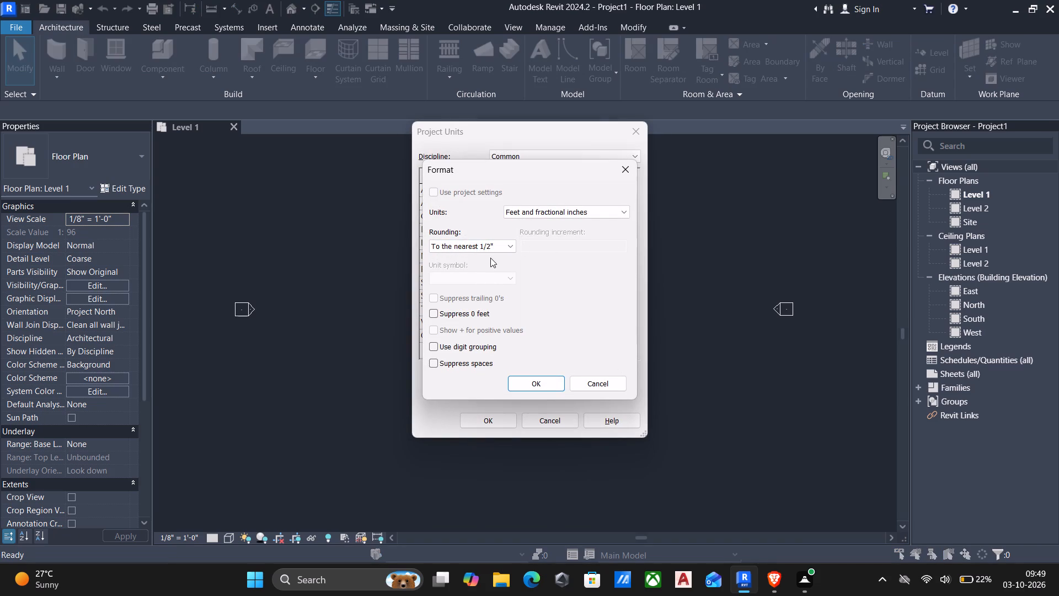
pyautogui.click(493, 246)
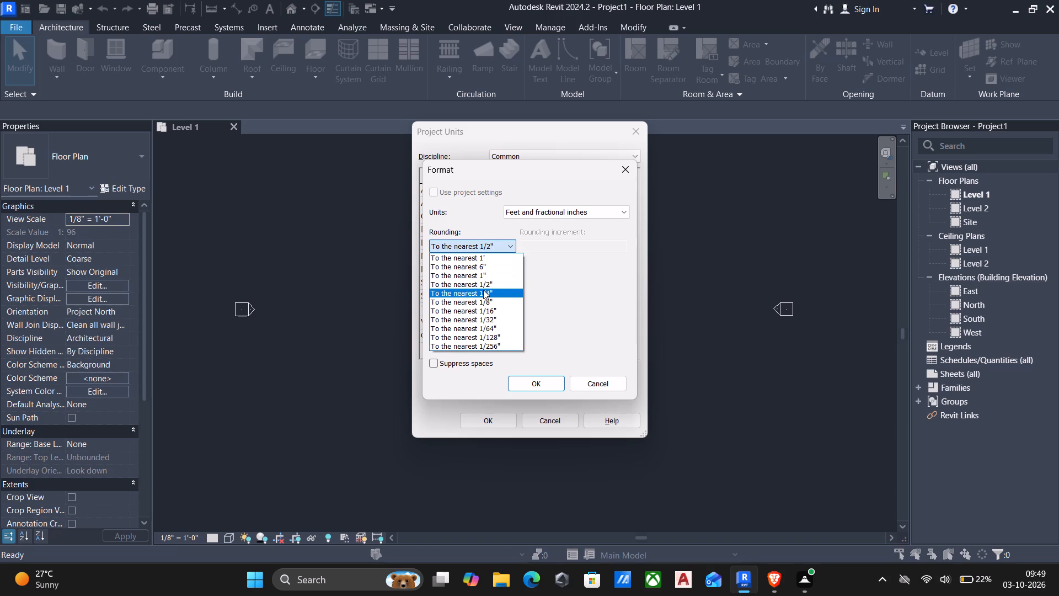
pyautogui.click(483, 290)
pyautogui.click(532, 389)
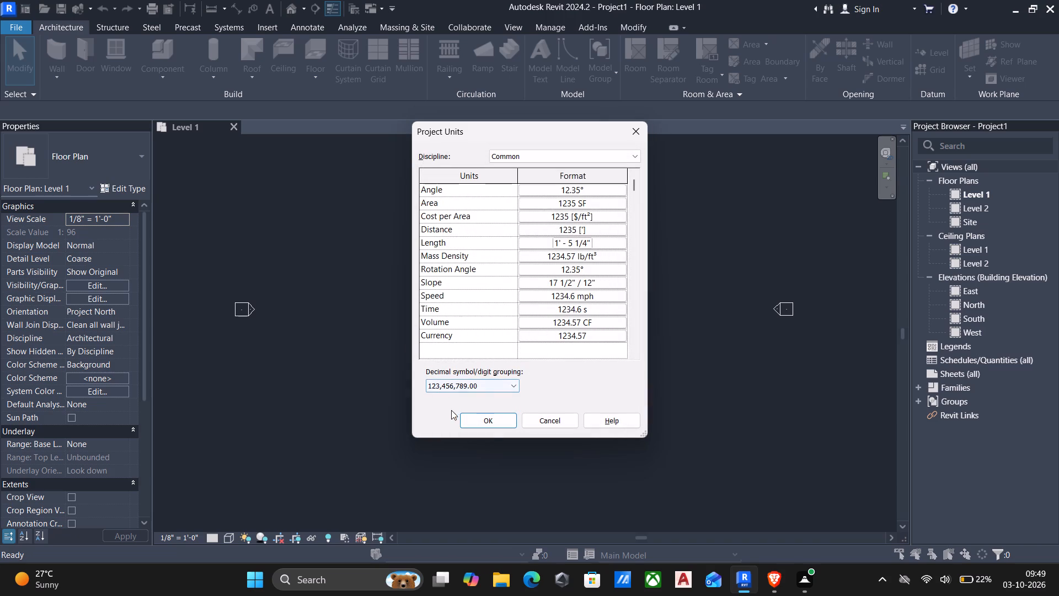
pyautogui.click(490, 425)
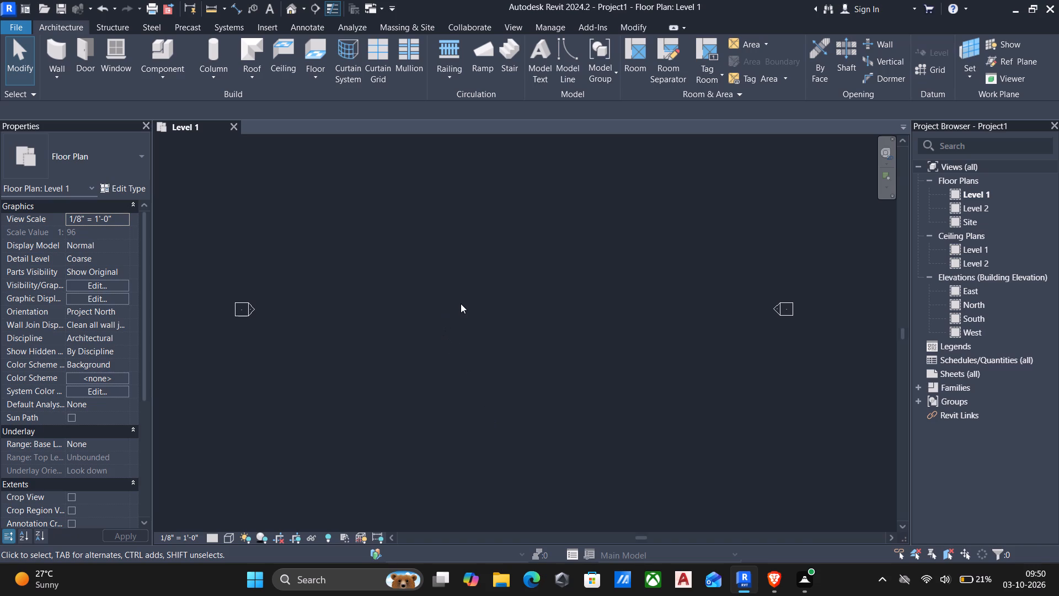
# Start a wall and duplicate the Generic - 8" basic wall type under the name 9" wall.
pyautogui.write('wa')
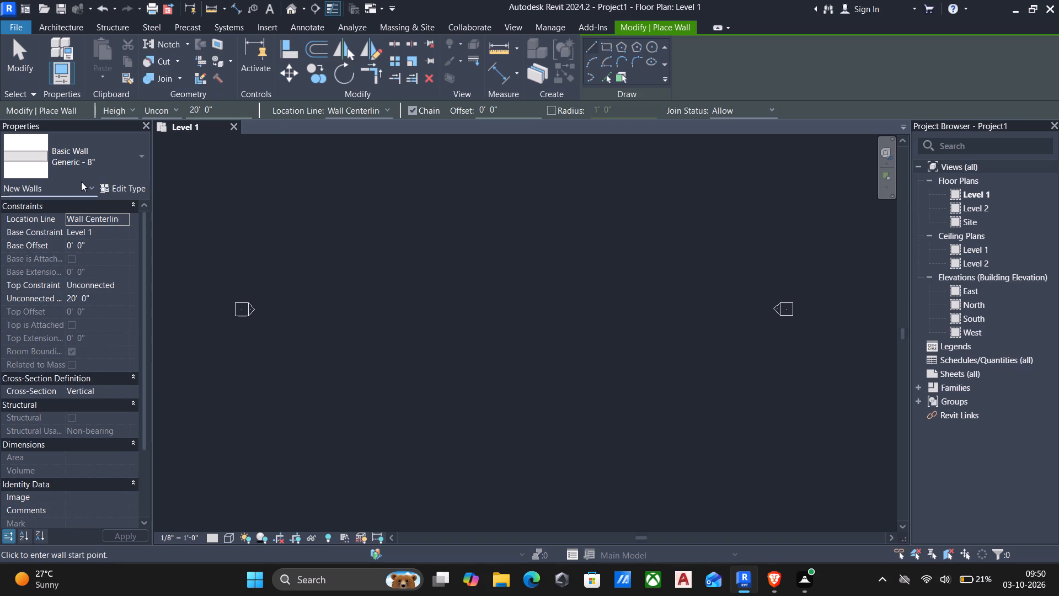
pyautogui.click(117, 189)
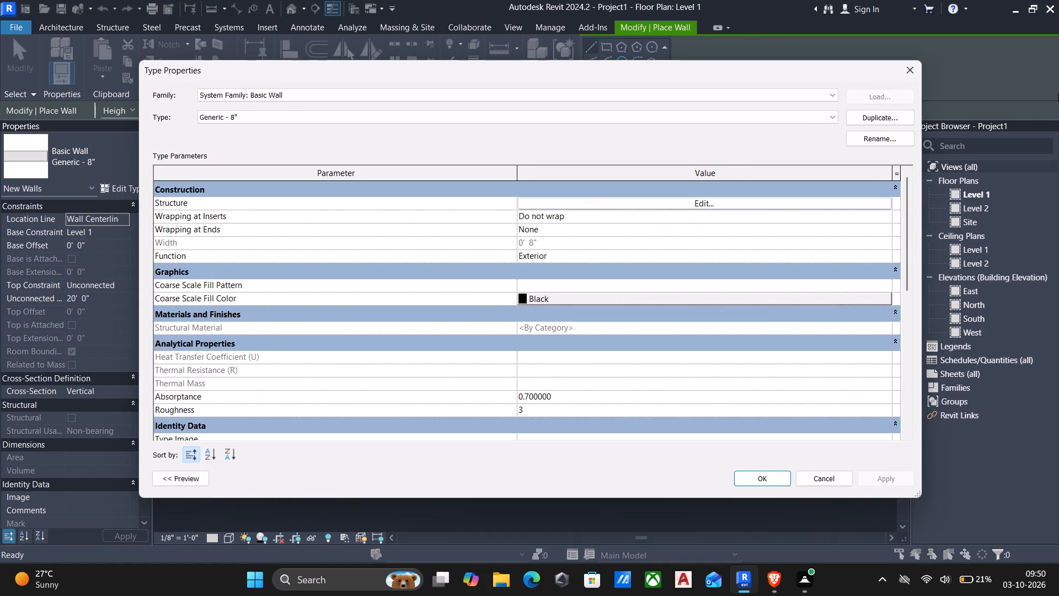
pyautogui.click(879, 119)
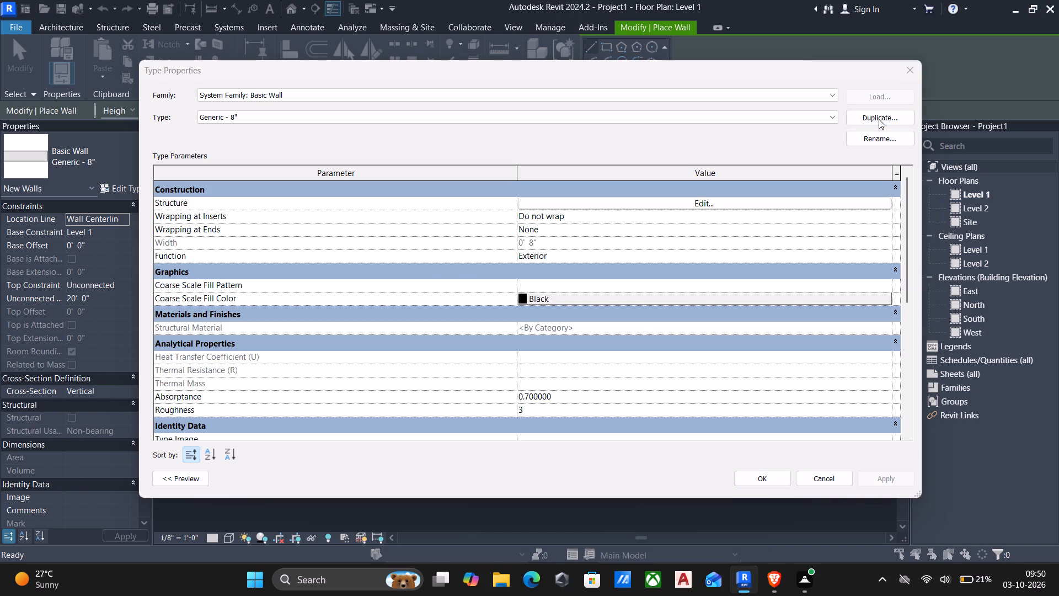
pyautogui.press('BackSpace')
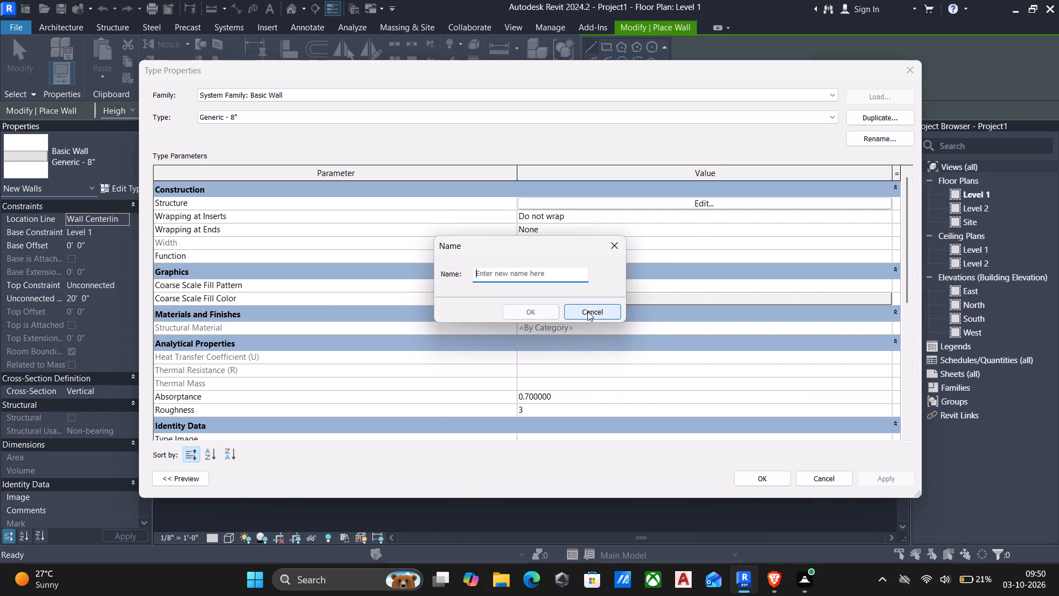
pyautogui.write('9"')
pyautogui.press('space')
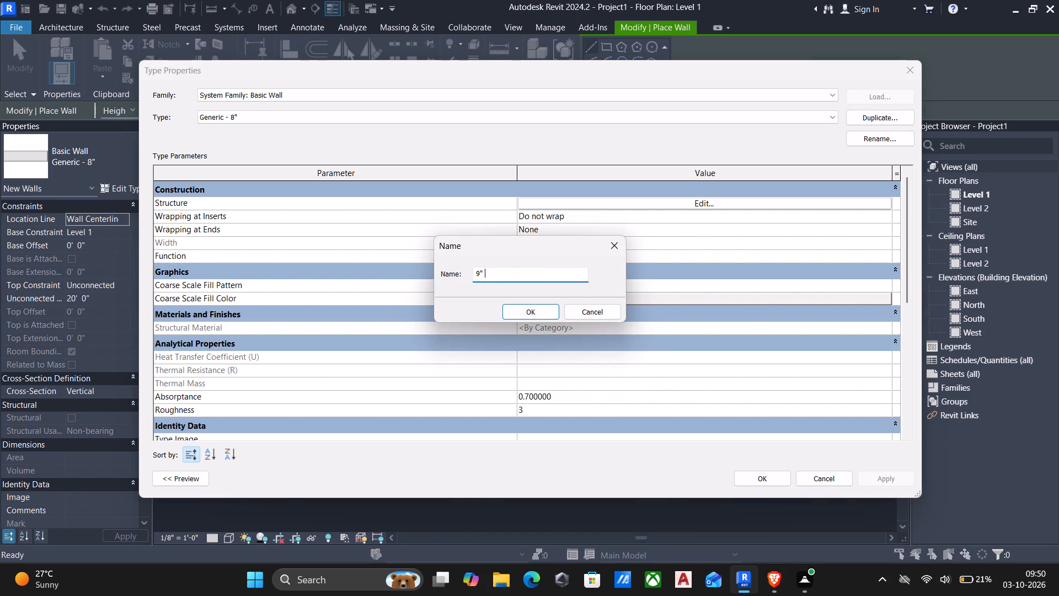
pyautogui.write('wall')
pyautogui.click(537, 308)
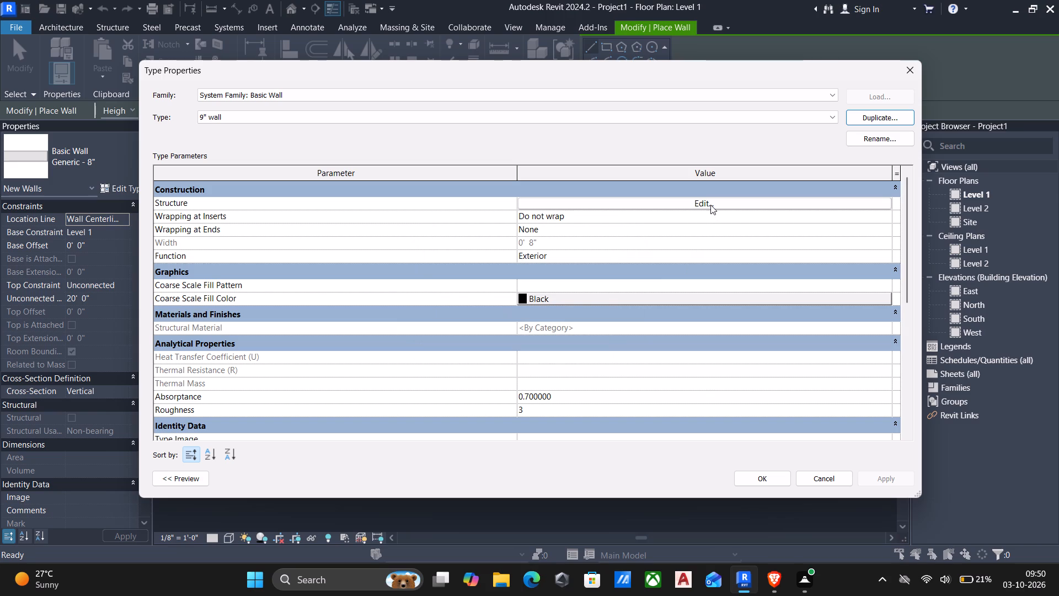
# Set the structure layer thickness of the 9" wall type to 9" and apply the type.
pyautogui.click(710, 205)
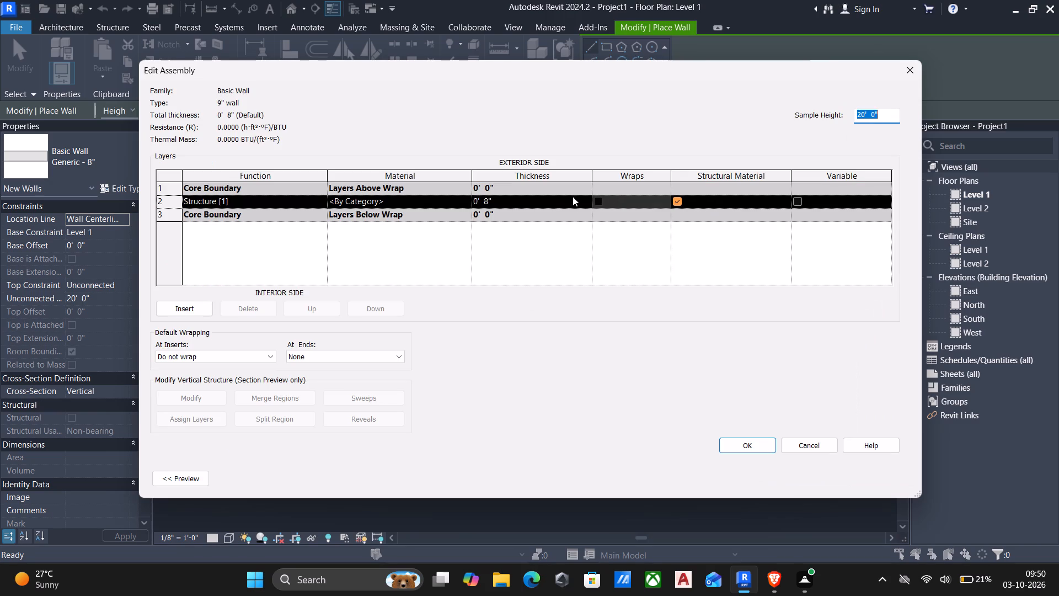
pyautogui.click(572, 200)
pyautogui.write('9"')
pyautogui.press('Return')
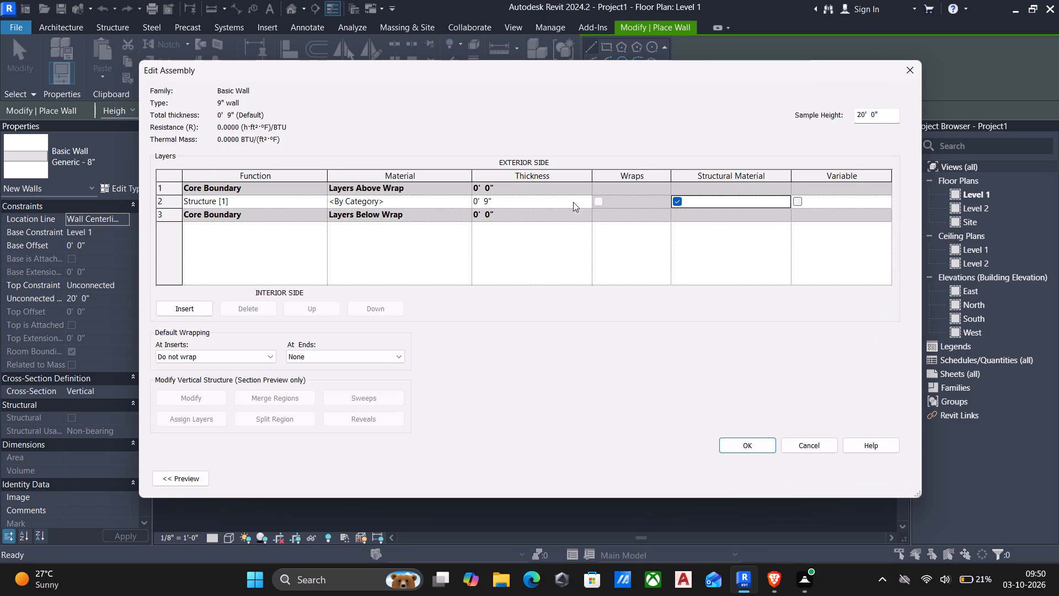
pyautogui.click(739, 446)
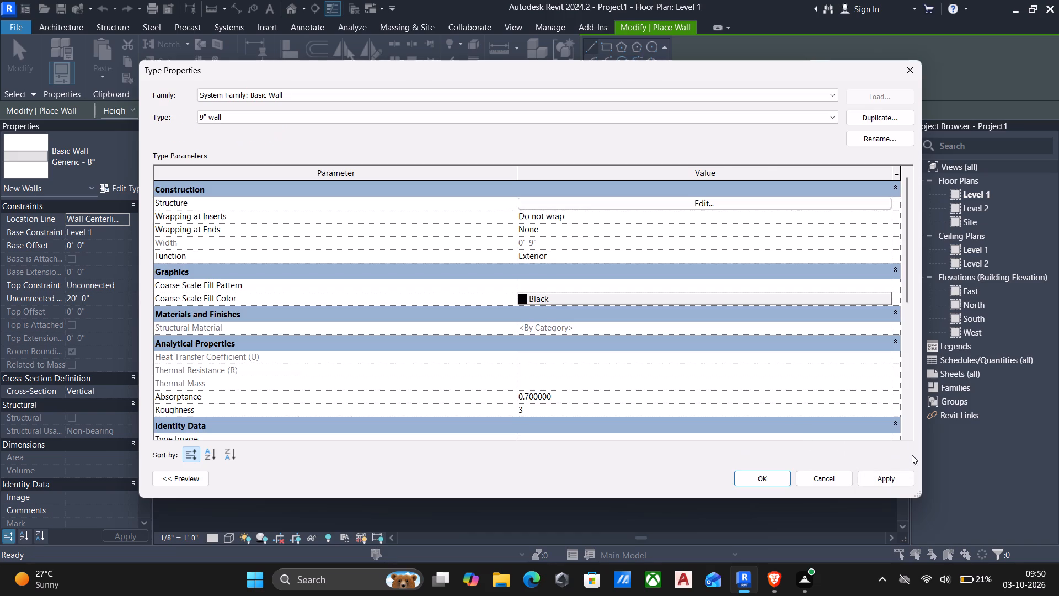
pyautogui.click(883, 476)
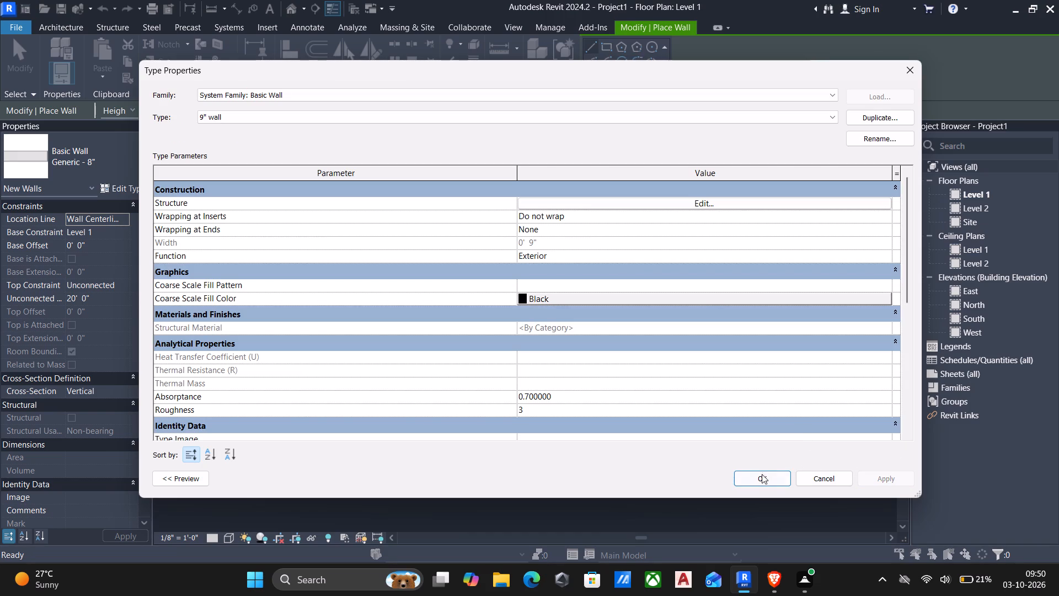
pyautogui.click(755, 477)
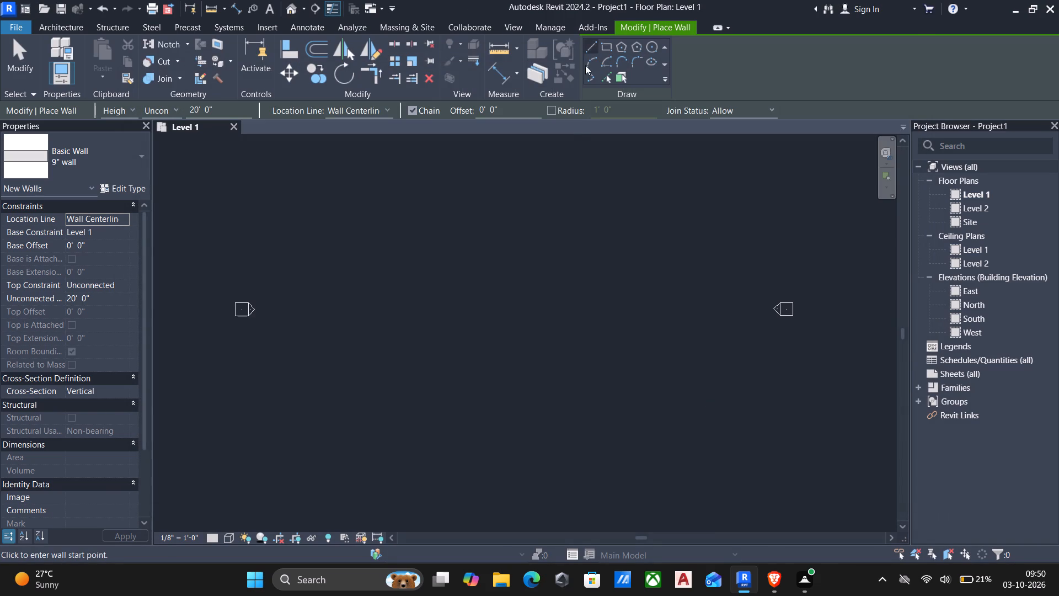
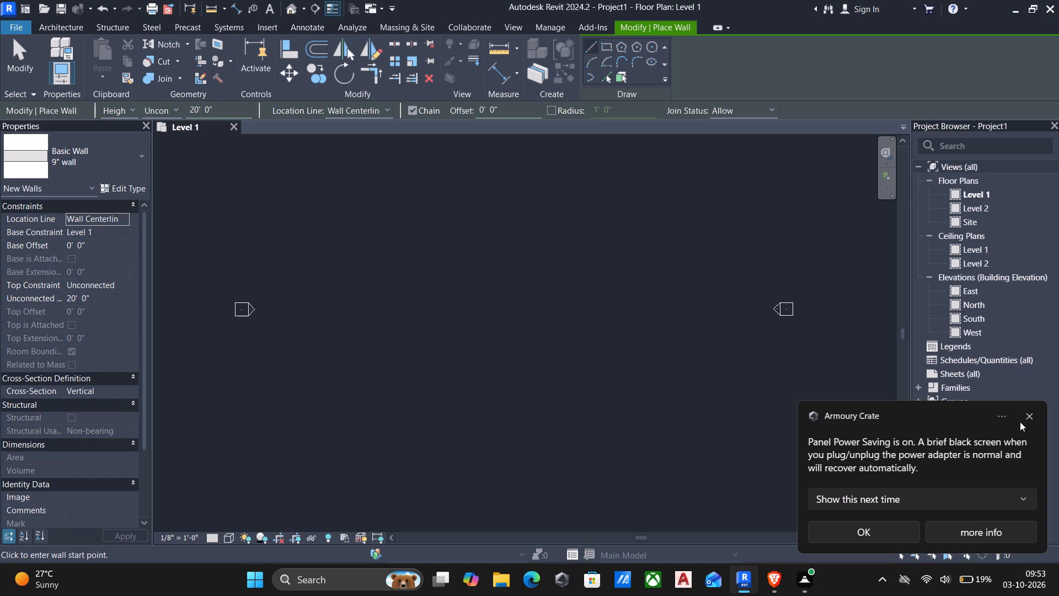
# Dismiss the notification and open the South elevation view.
pyautogui.click(1032, 414)
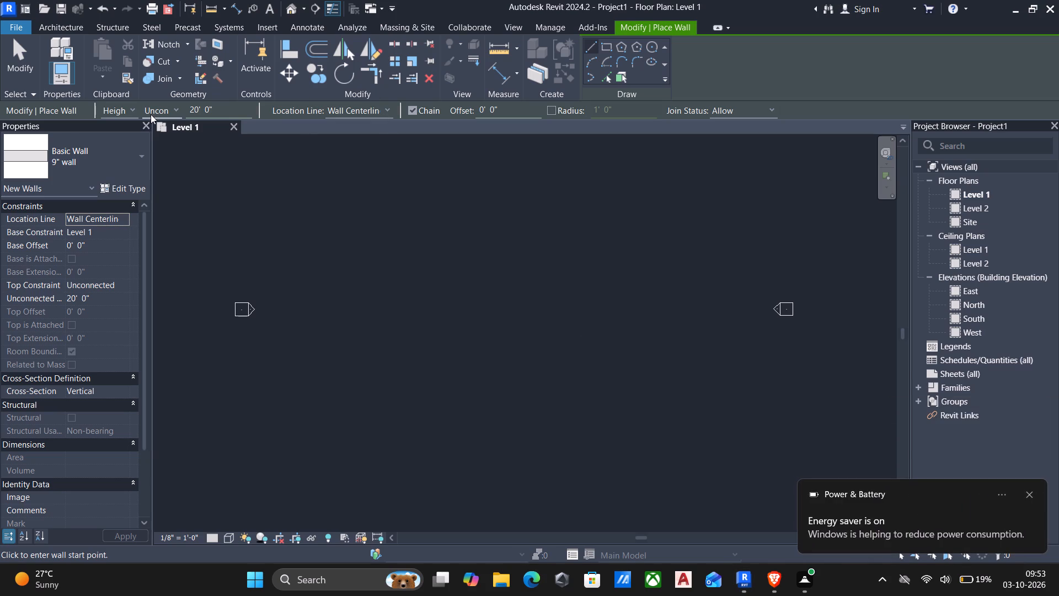
pyautogui.doubleClick(991, 320)
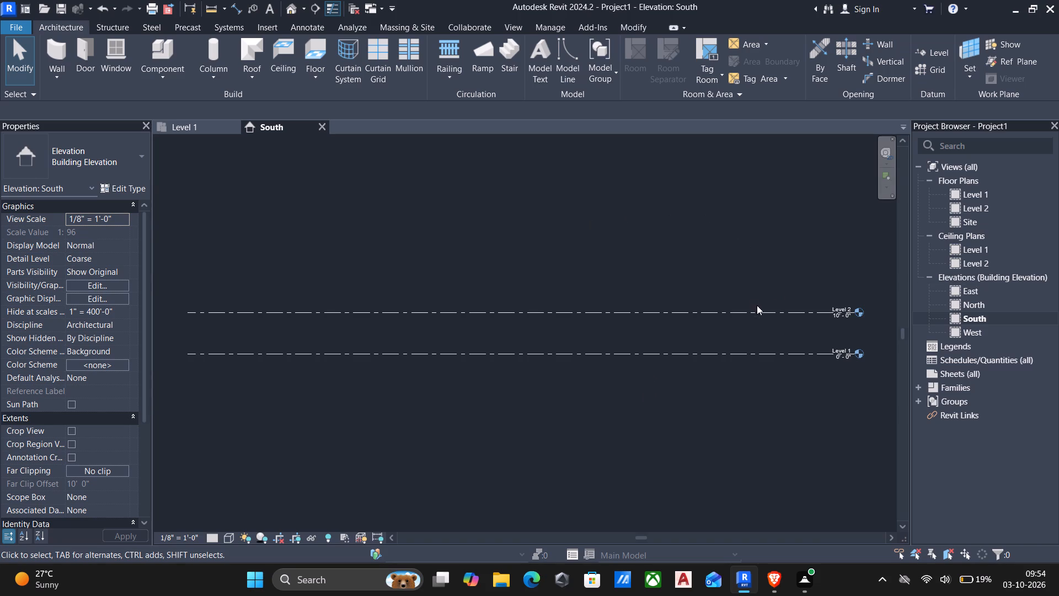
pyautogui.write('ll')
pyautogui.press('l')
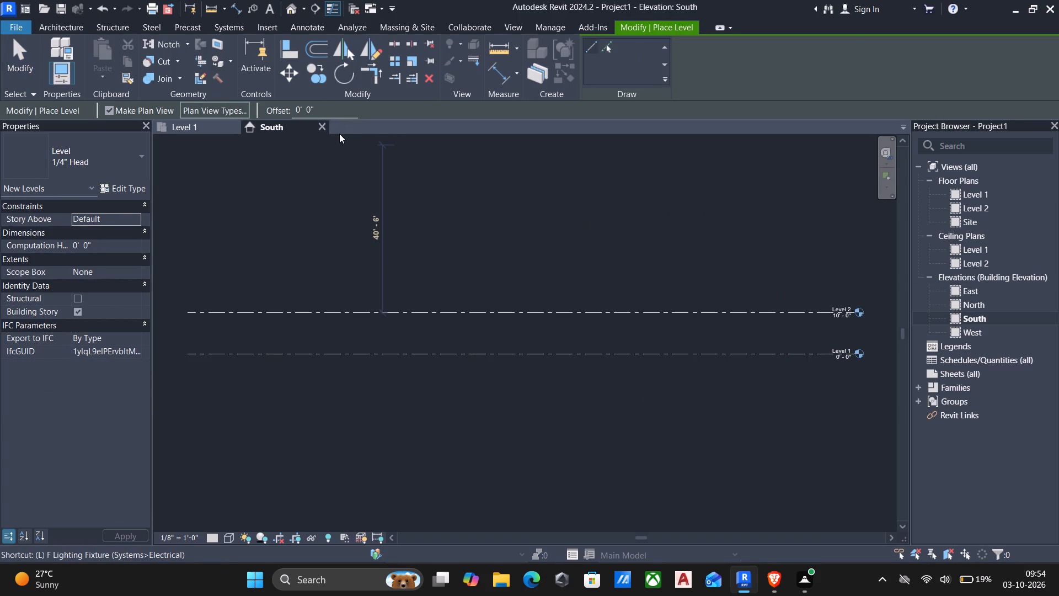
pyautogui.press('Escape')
# Set the height of Level 2 above Level 1 to 2'.
pyautogui.click(456, 308)
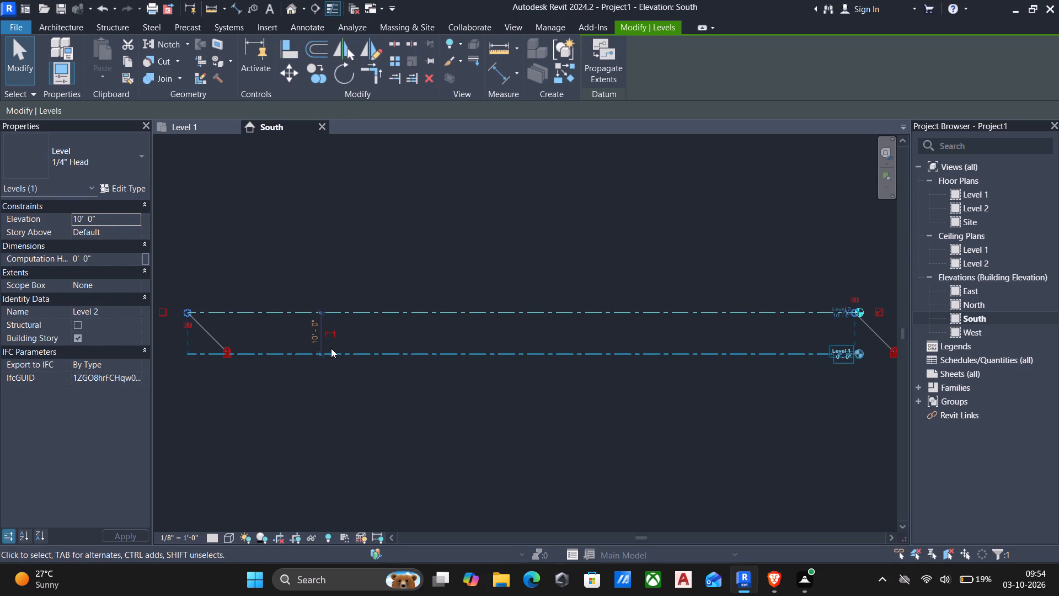
pyautogui.click(311, 337)
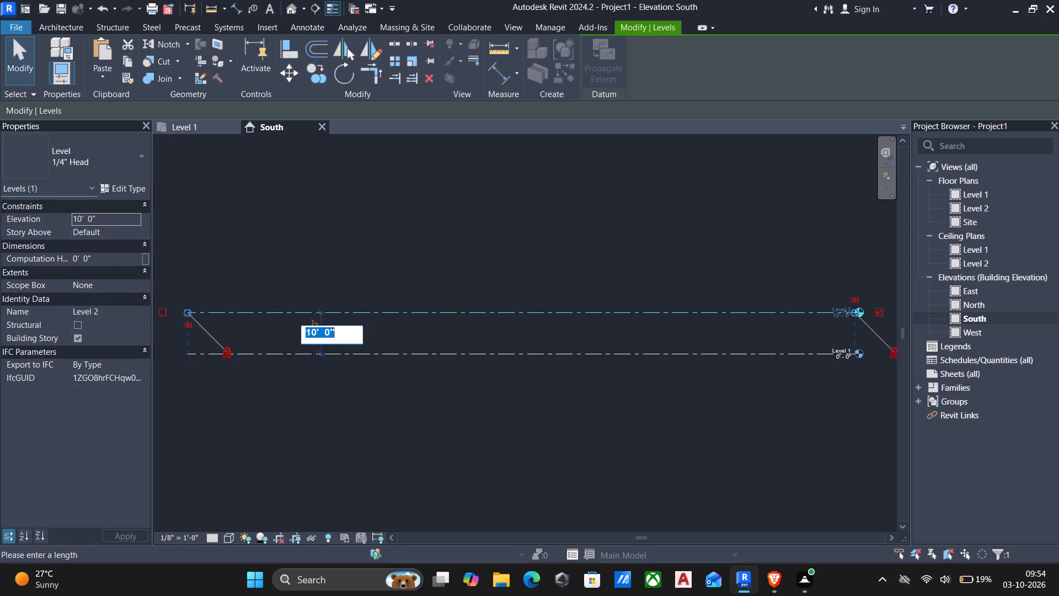
pyautogui.press('2')
pyautogui.press("'")
pyautogui.press('Return')
pyautogui.press('Escape')
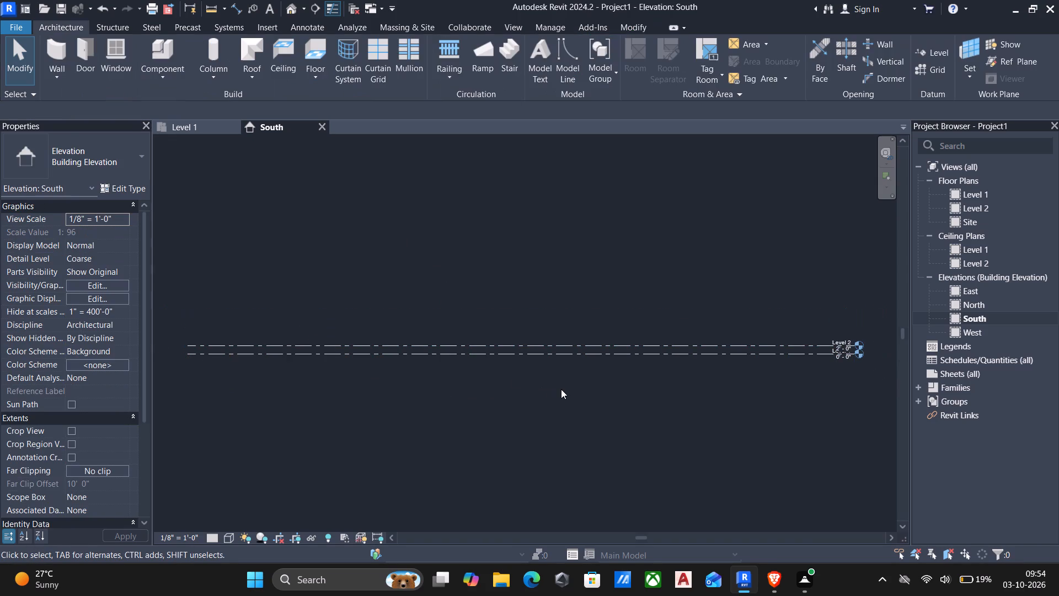
# Draw a new level at a 10' offset above Level 2, aligned with both ends of the existing level lines.
pyautogui.click(376, 345)
pyautogui.press('l')
pyautogui.press('l')
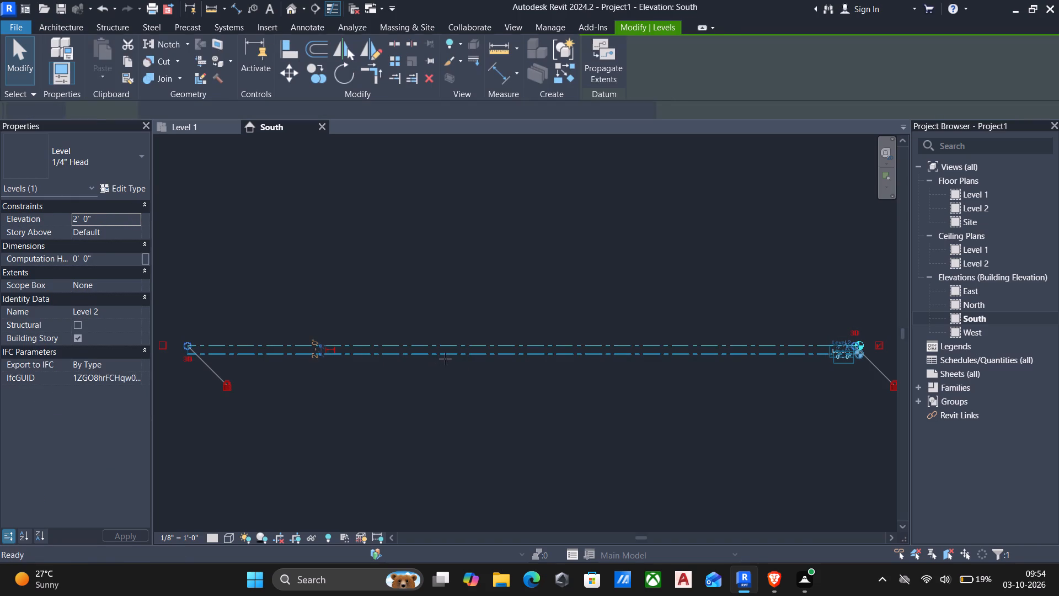
pyautogui.moveTo(323, 102); pyautogui.dragTo(40, 100)
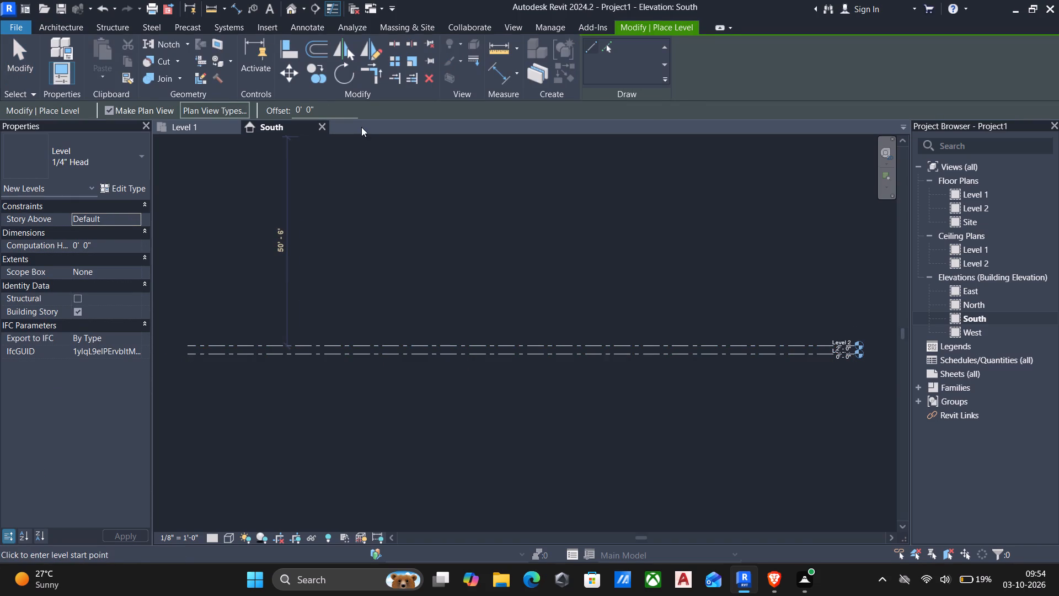
pyautogui.moveTo(342, 113); pyautogui.dragTo(72, 100)
pyautogui.write("10'")
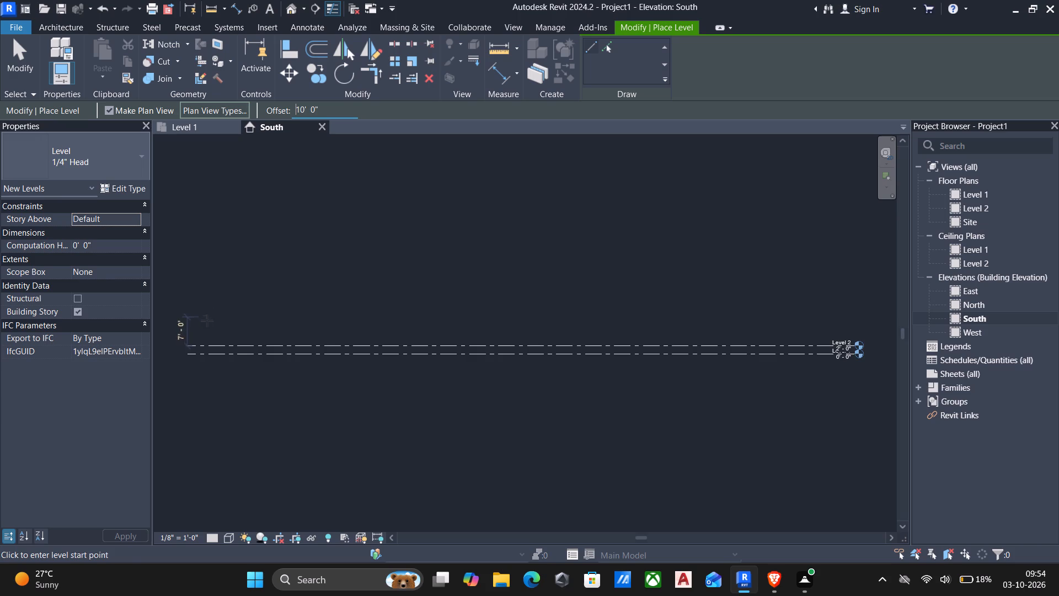
pyautogui.click(184, 340)
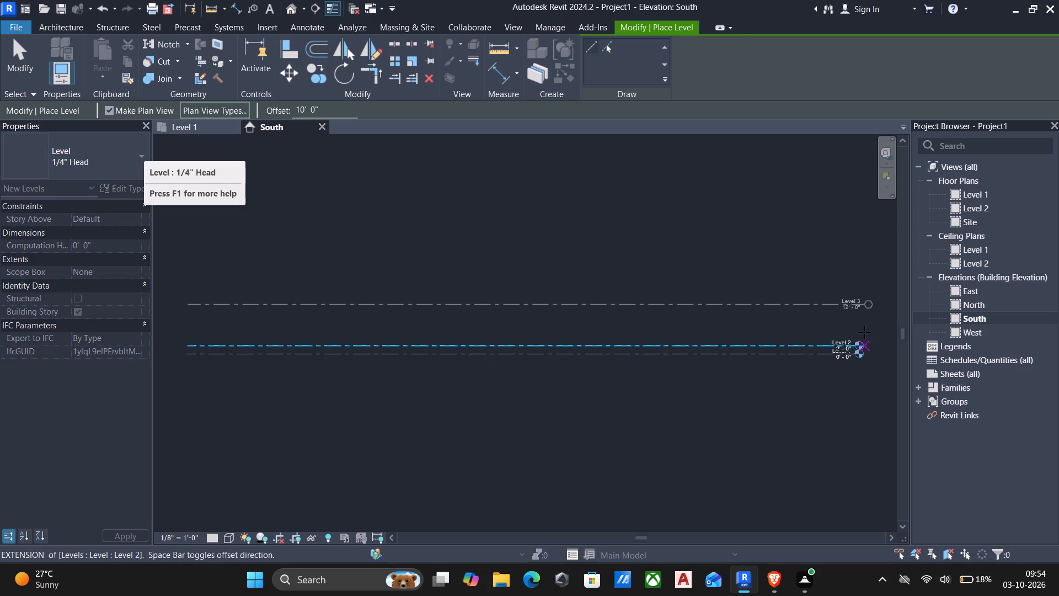
pyautogui.click(852, 323)
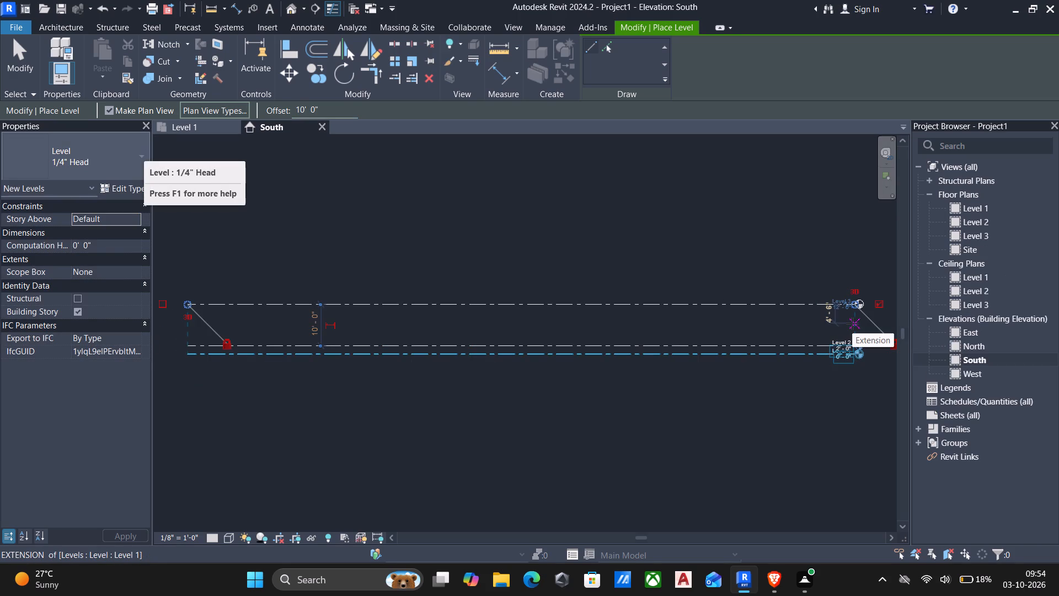
pyautogui.press('Escape')
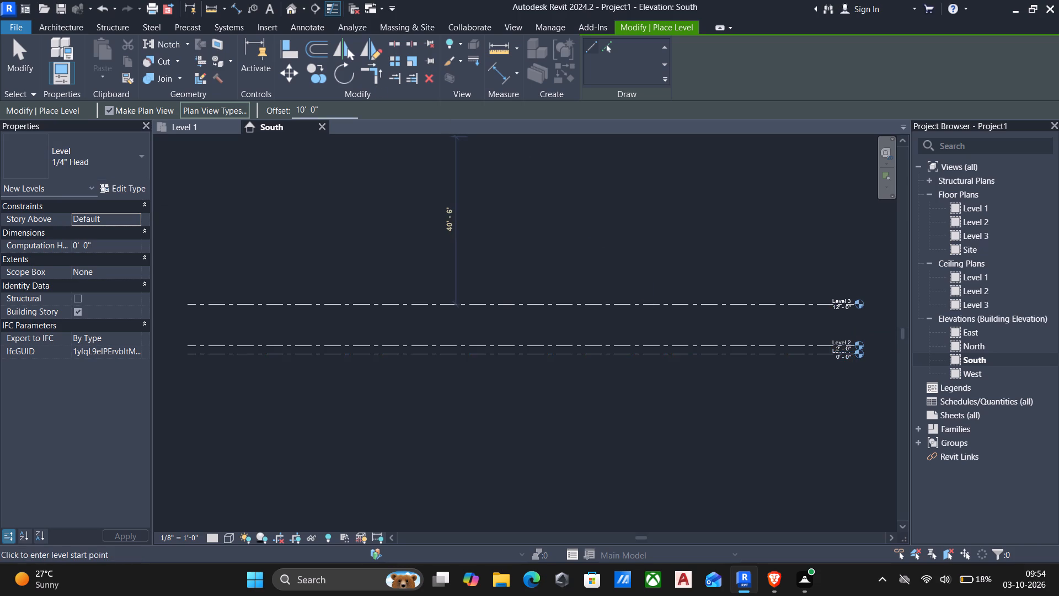
# Draw another level at a 6" offset above Level 3, running from one end of that level line to the other.
pyautogui.moveTo(334, 110); pyautogui.dragTo(30, 94)
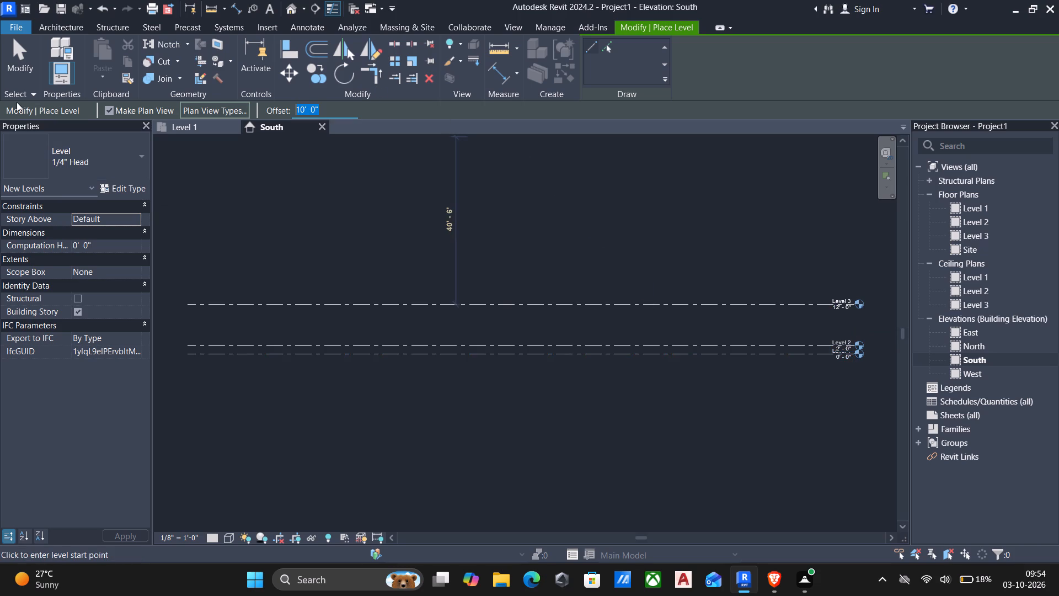
pyautogui.write('6"')
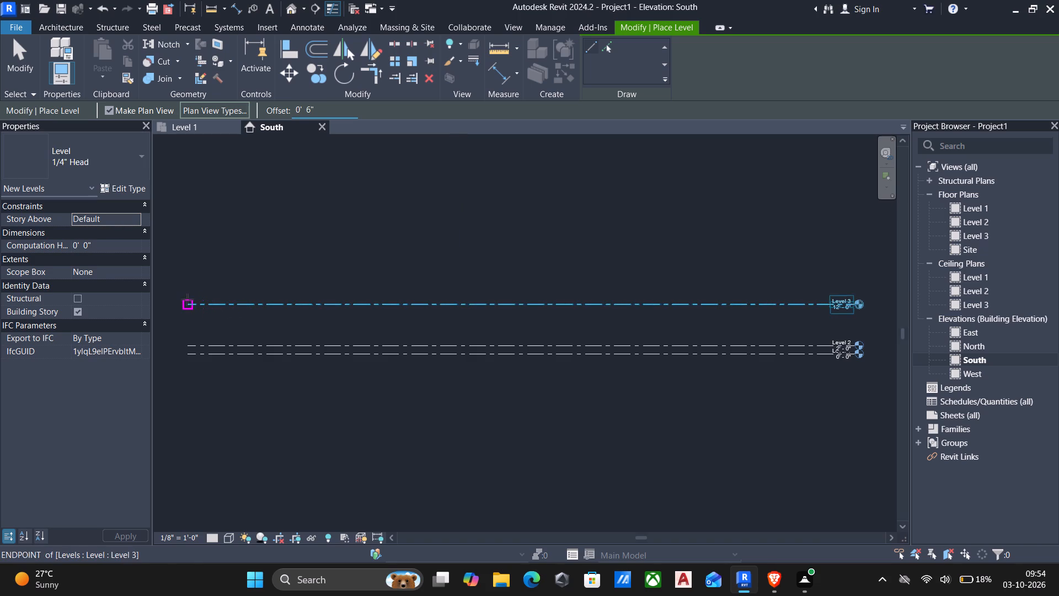
pyautogui.moveTo(187, 300); pyautogui.dragTo(218, 300)
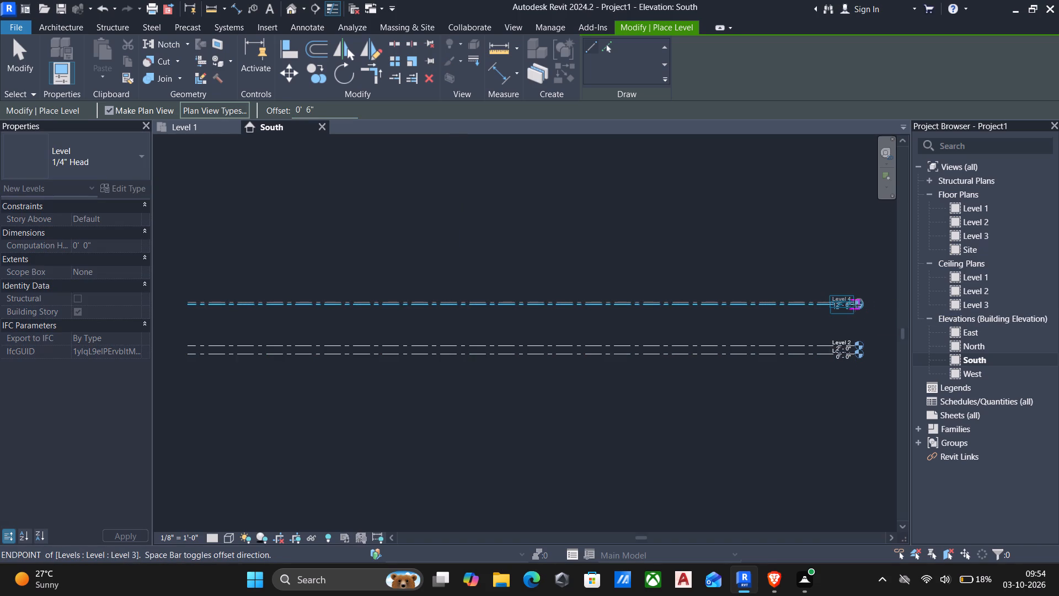
pyautogui.scroll(4, 856, 305)
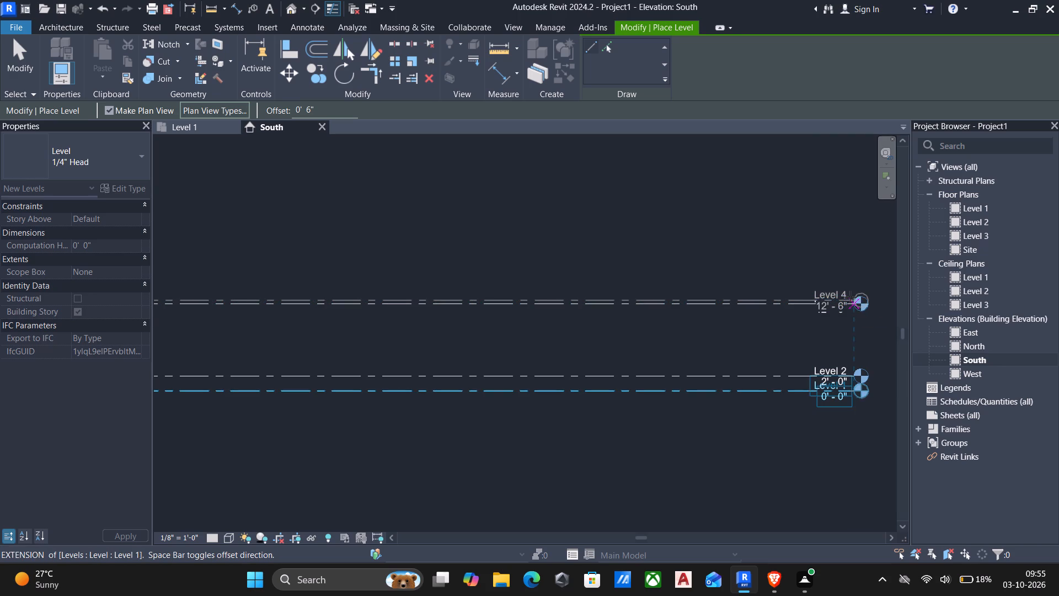
pyautogui.click(850, 297)
pyautogui.press('Escape')
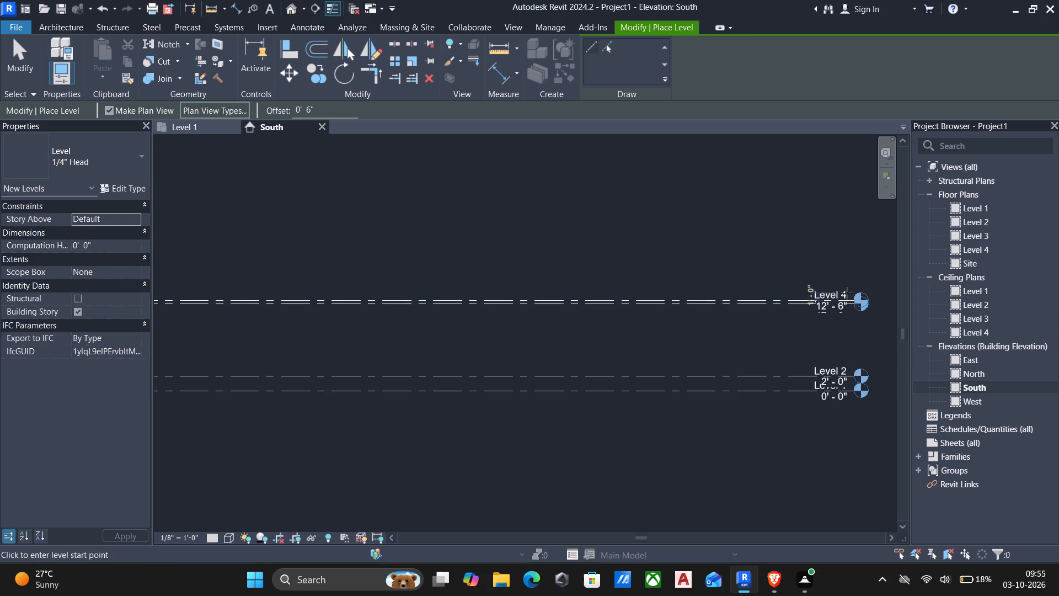
pyautogui.scroll(-5, 847, 293)
pyautogui.press('Escape')
# Draw a level at a 10' offset above Level 4, tracing that level line from end to end.
pyautogui.scroll(-1, 787, 271)
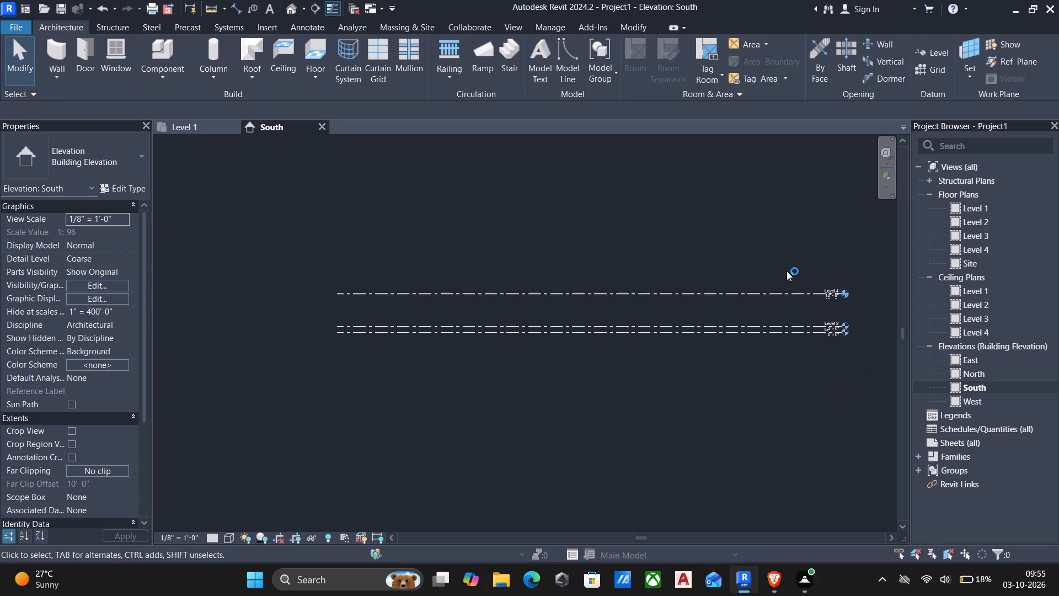
pyautogui.moveTo(787, 271); pyautogui.dragTo(747, 304, button='middle')
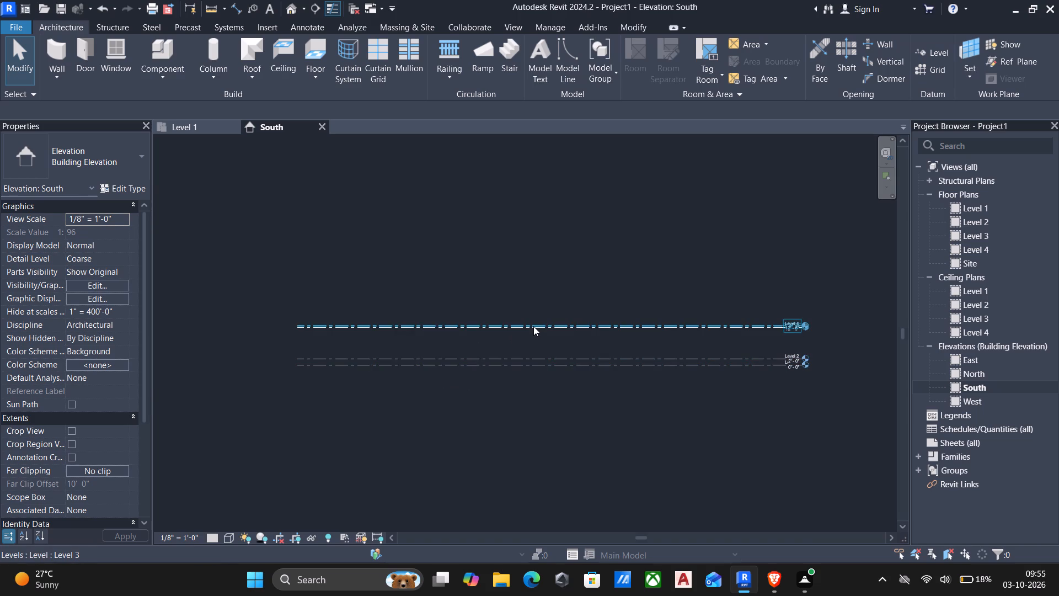
pyautogui.write('ll')
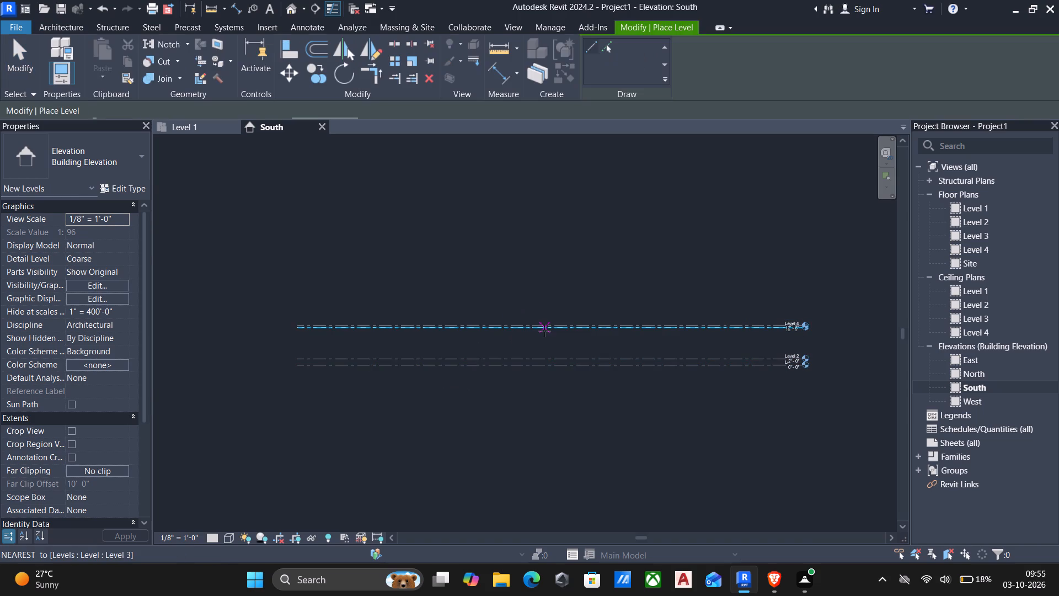
pyautogui.scroll(4, 558, 329)
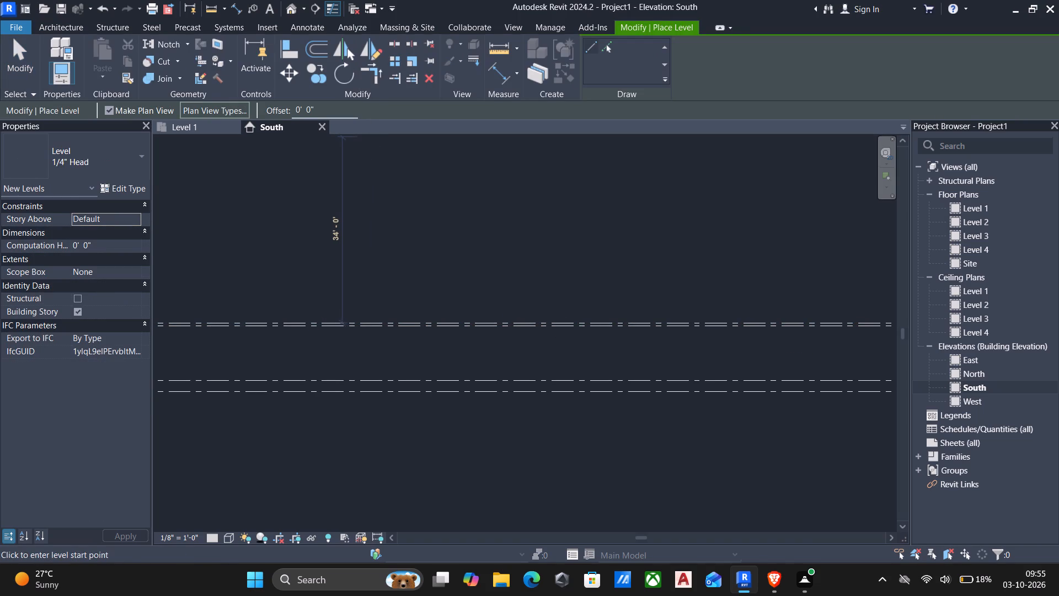
pyautogui.moveTo(339, 110); pyautogui.dragTo(0, 106)
pyautogui.write('10')
pyautogui.press("'")
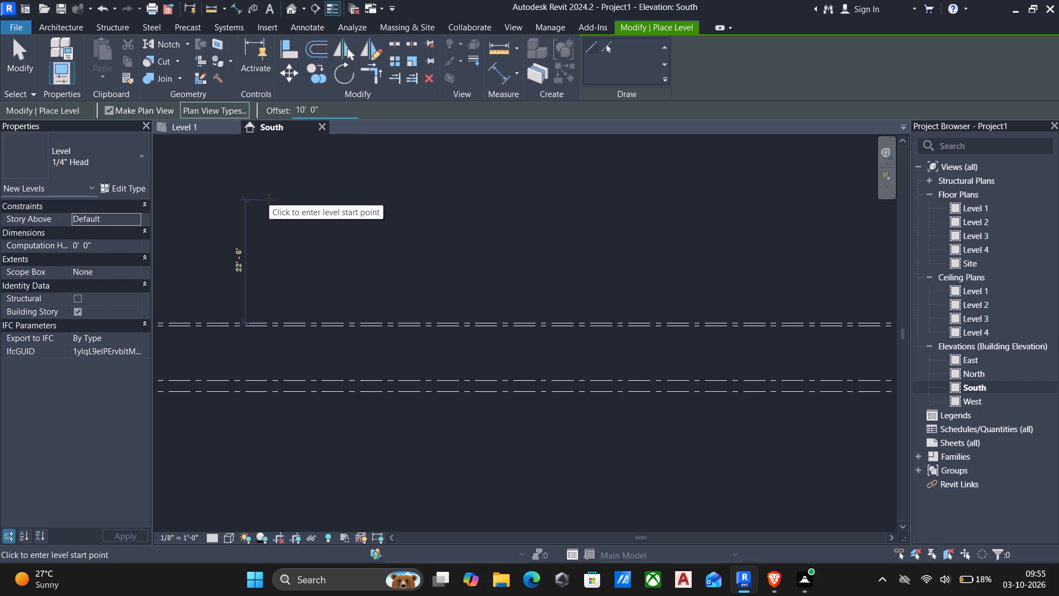
pyautogui.scroll(-2, 285, 213)
pyautogui.moveTo(322, 231); pyautogui.dragTo(531, 298, button='middle')
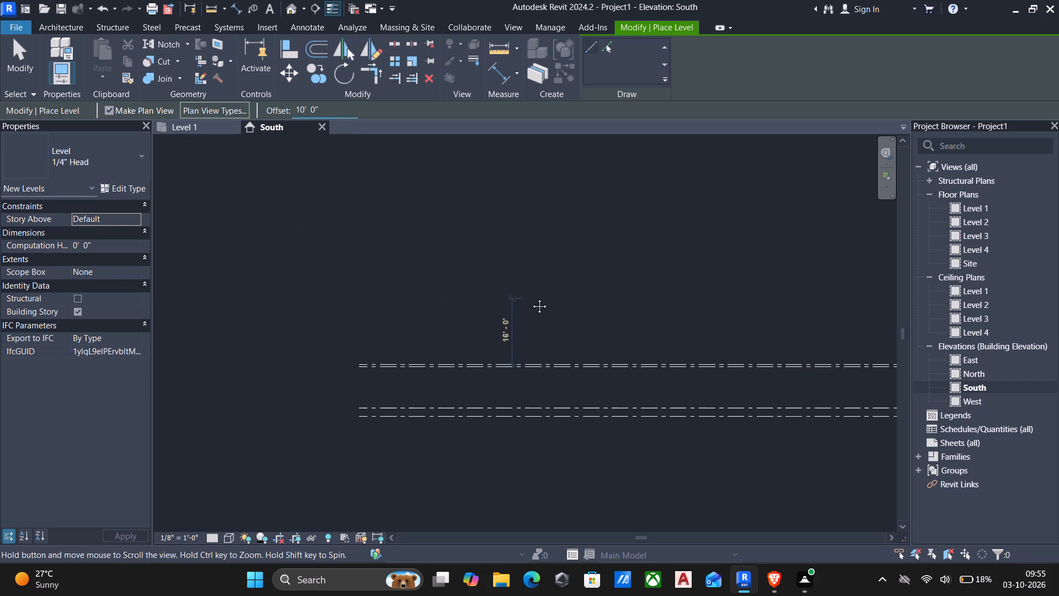
pyautogui.moveTo(531, 298); pyautogui.dragTo(545, 300, button='middle')
pyautogui.scroll(-1, 553, 300)
pyautogui.scroll(9, 386, 364)
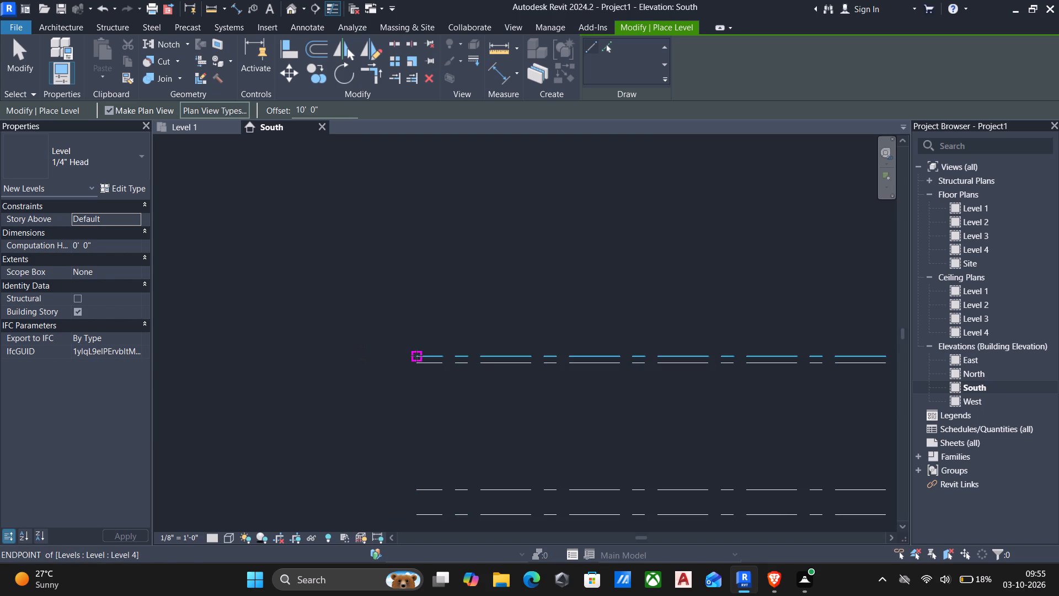
pyautogui.click(416, 355)
pyautogui.scroll(-3, 438, 358)
pyautogui.moveTo(500, 371); pyautogui.dragTo(360, 370, button='middle')
pyautogui.scroll(-5, 360, 370)
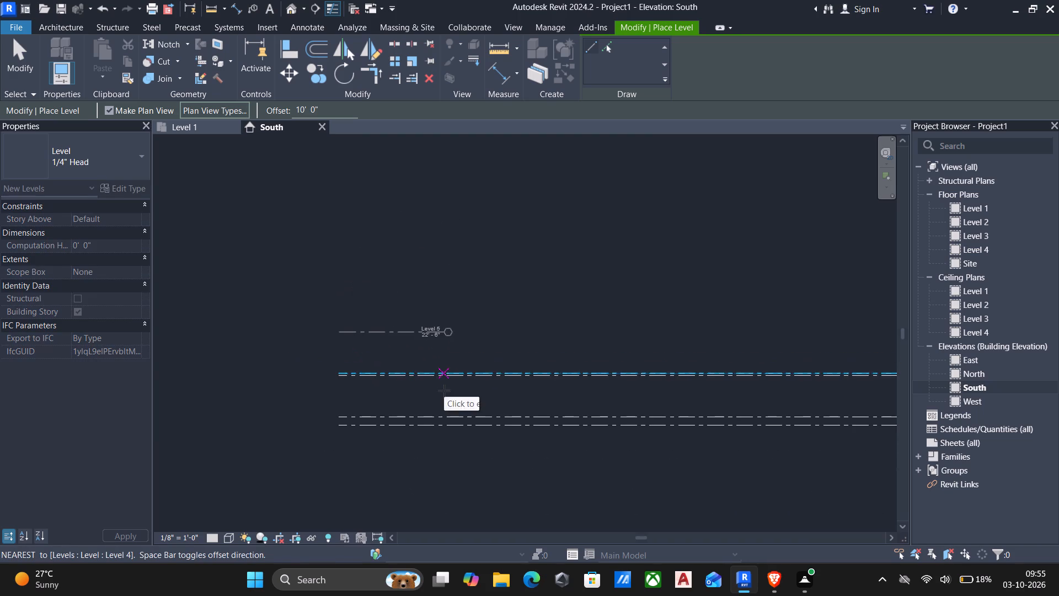
pyautogui.moveTo(444, 391); pyautogui.dragTo(310, 388, button='middle')
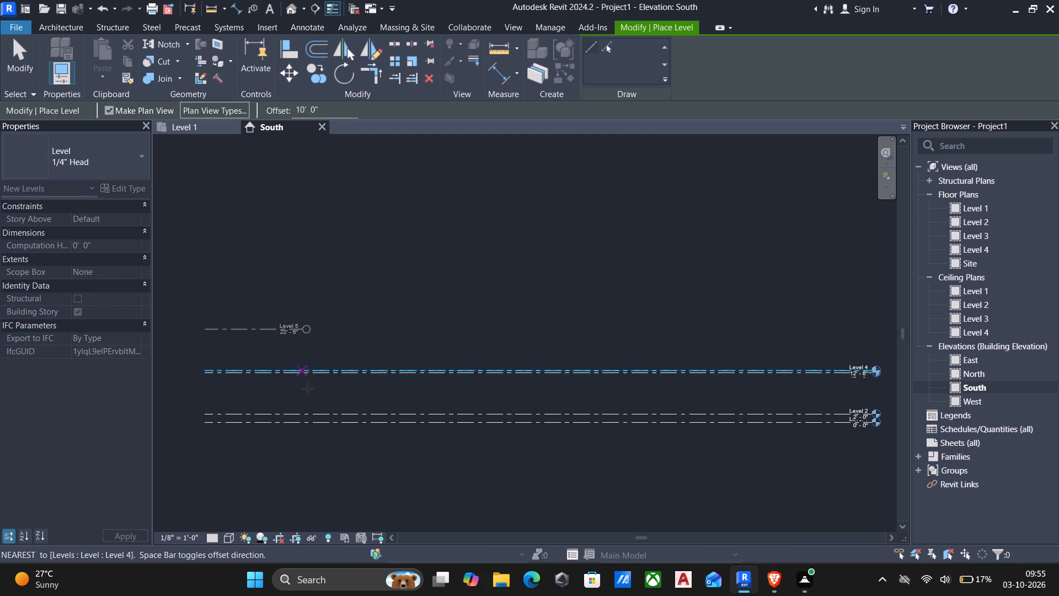
pyautogui.scroll(-1, 582, 369)
pyautogui.moveTo(478, 376); pyautogui.dragTo(470, 376, button='middle')
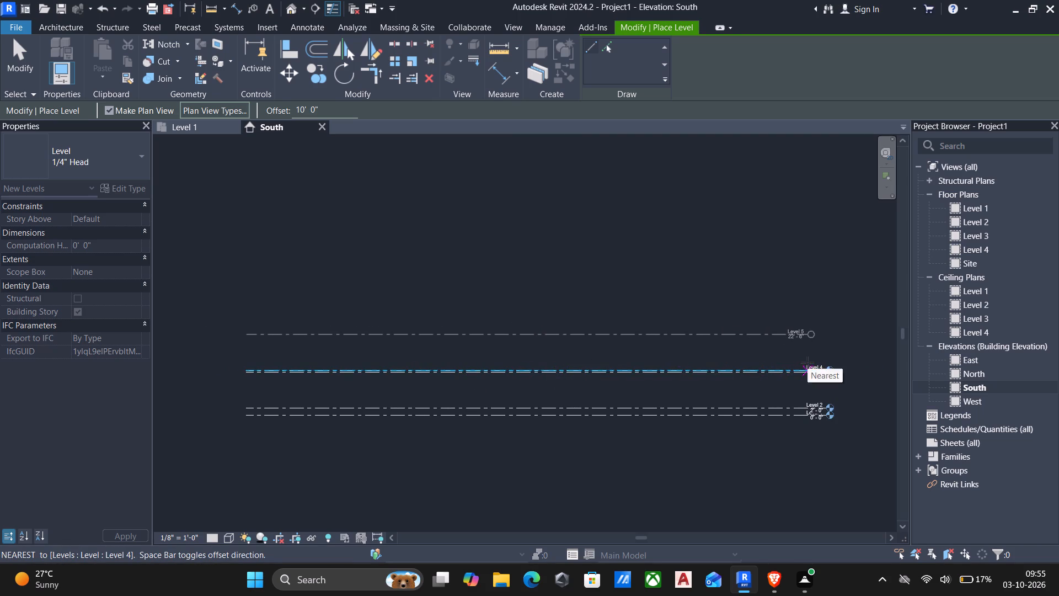
pyautogui.click(828, 370)
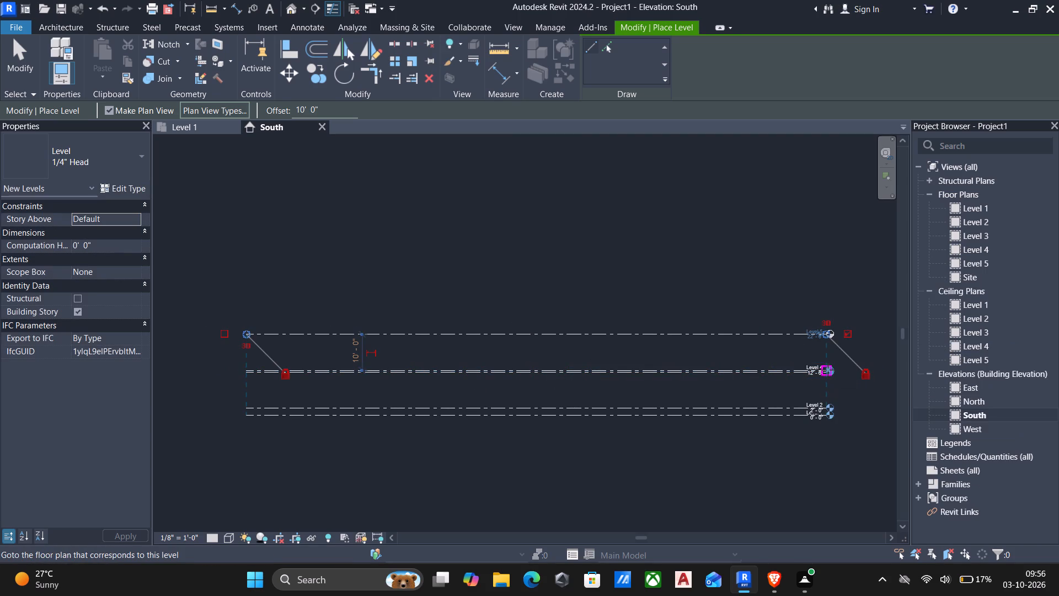
pyautogui.press('Escape')
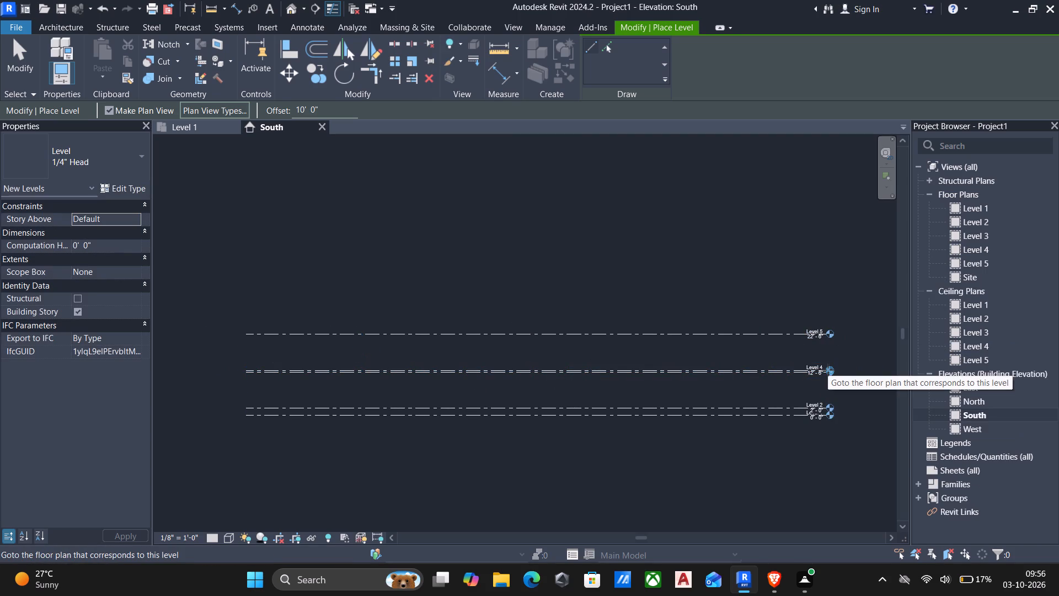
pyautogui.press('Escape')
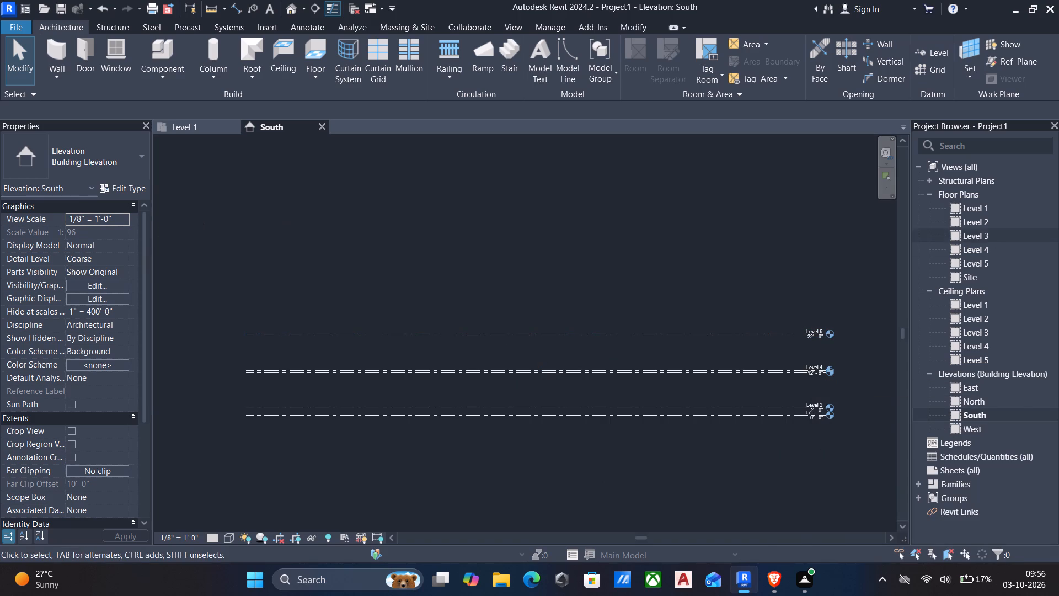
# Open the Level 1 floor plan with the area between the elevation markers in view.
pyautogui.doubleClick(978, 209)
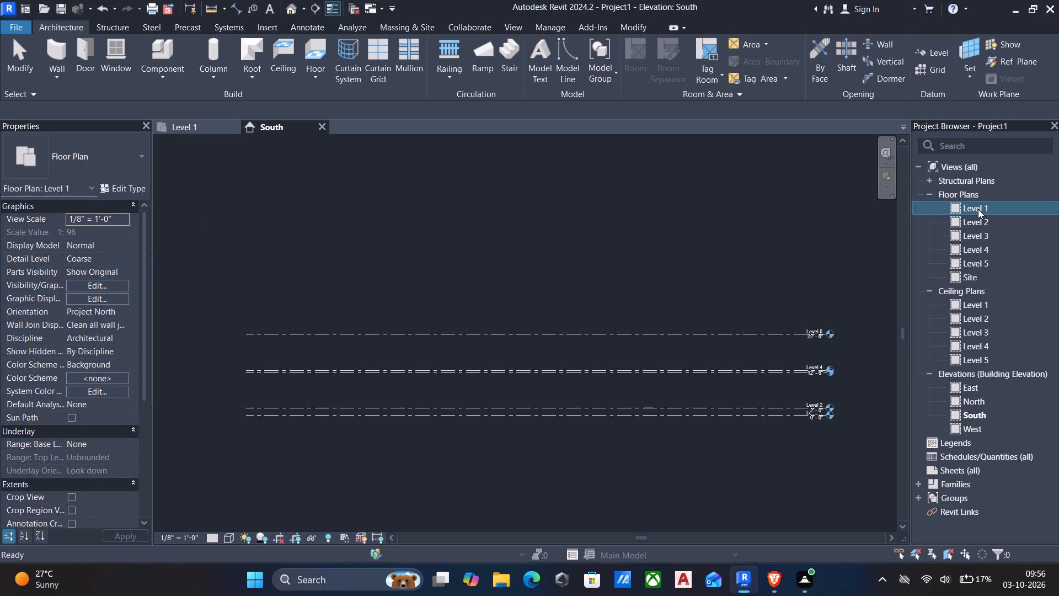
pyautogui.scroll(-5, 715, 227)
pyautogui.moveTo(574, 232); pyautogui.dragTo(512, 264, button='middle')
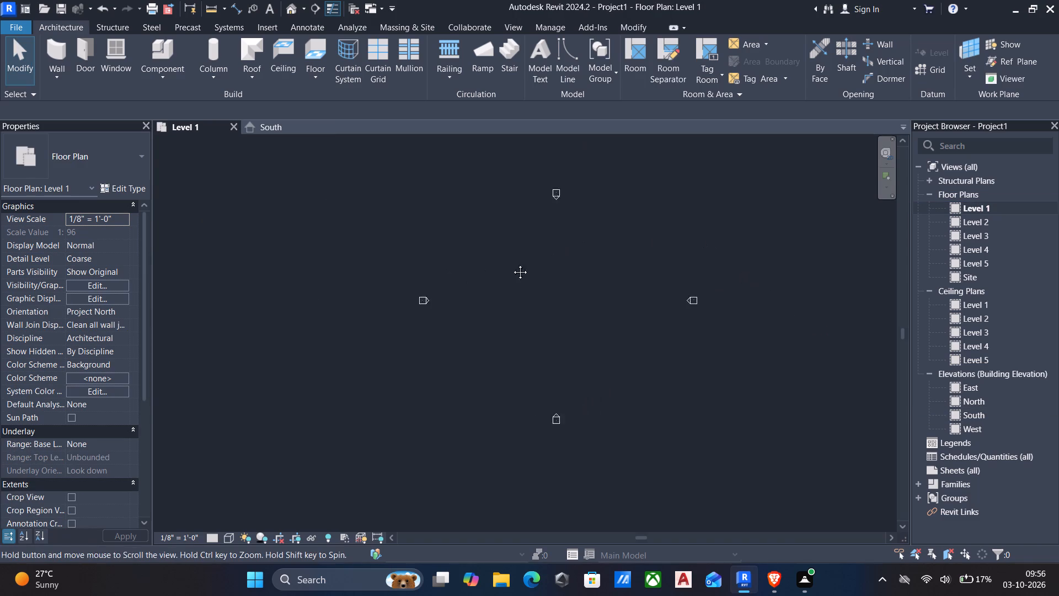
pyautogui.moveTo(512, 264); pyautogui.dragTo(496, 267, button='middle')
pyautogui.scroll(5, 534, 262)
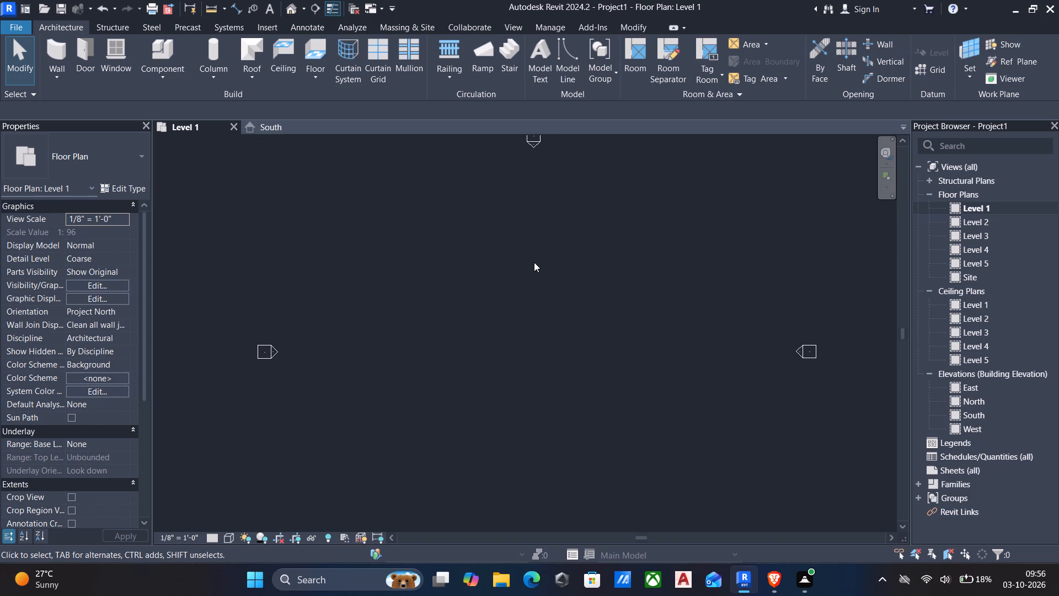
# Start drawing a 9" wall in the Level 1 plan from a point in the northwest area between the elevation markers.
pyautogui.write('wa')
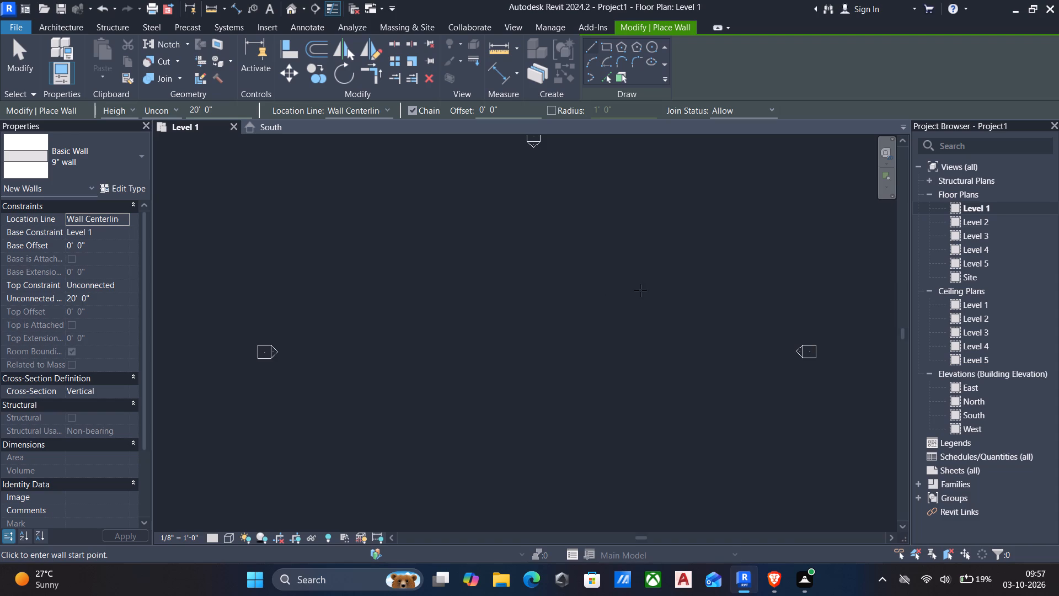
pyautogui.moveTo(455, 347); pyautogui.dragTo(424, 308, button='middle')
pyautogui.moveTo(384, 260); pyautogui.dragTo(412, 326, button='middle')
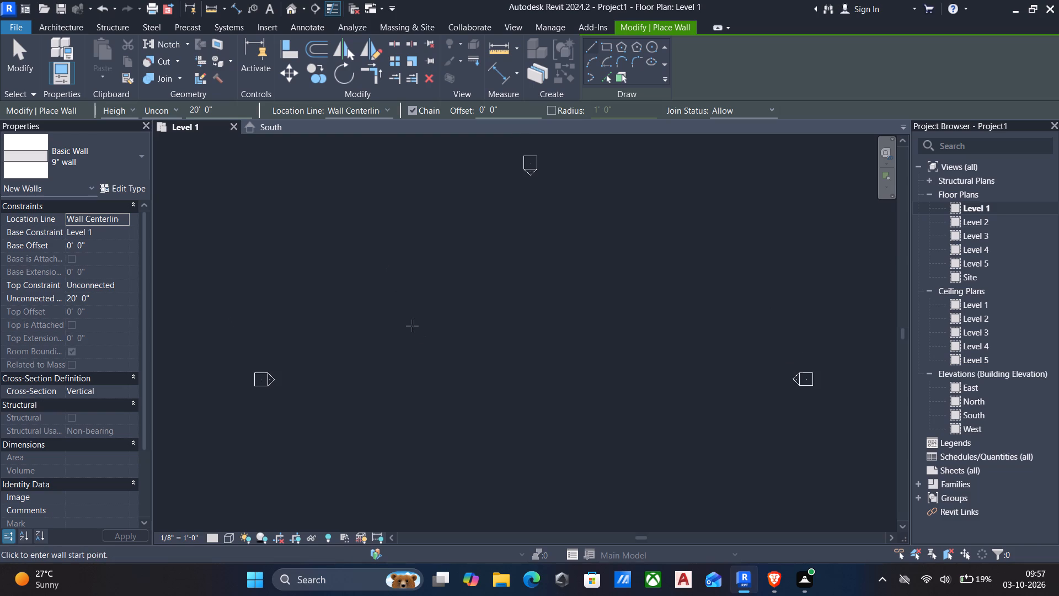
pyautogui.scroll(2, 409, 329)
pyautogui.moveTo(409, 329); pyautogui.dragTo(416, 273, button='middle')
pyautogui.scroll(-2, 416, 273)
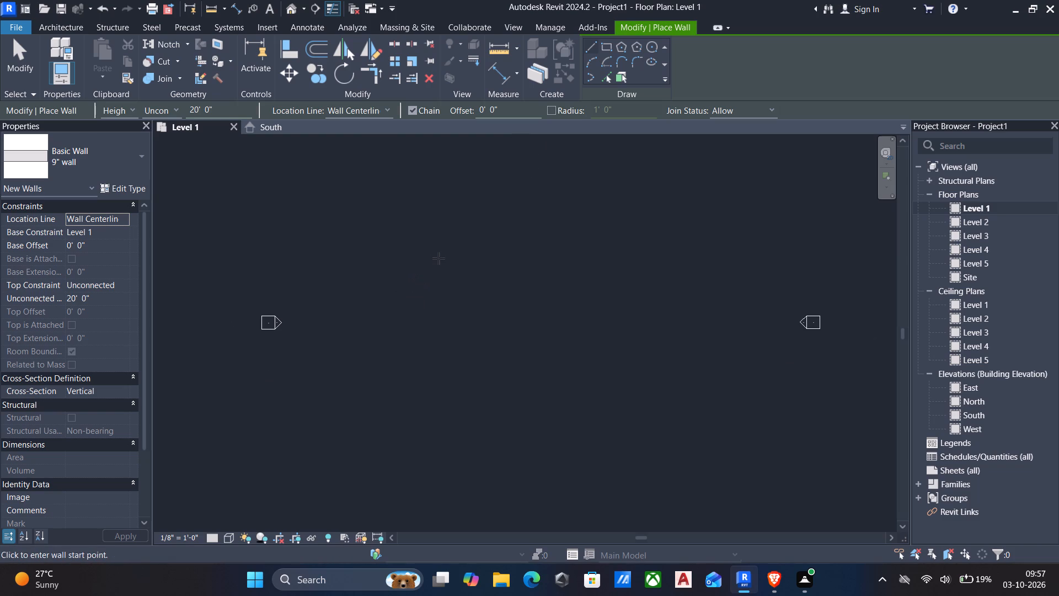
pyautogui.click(427, 256)
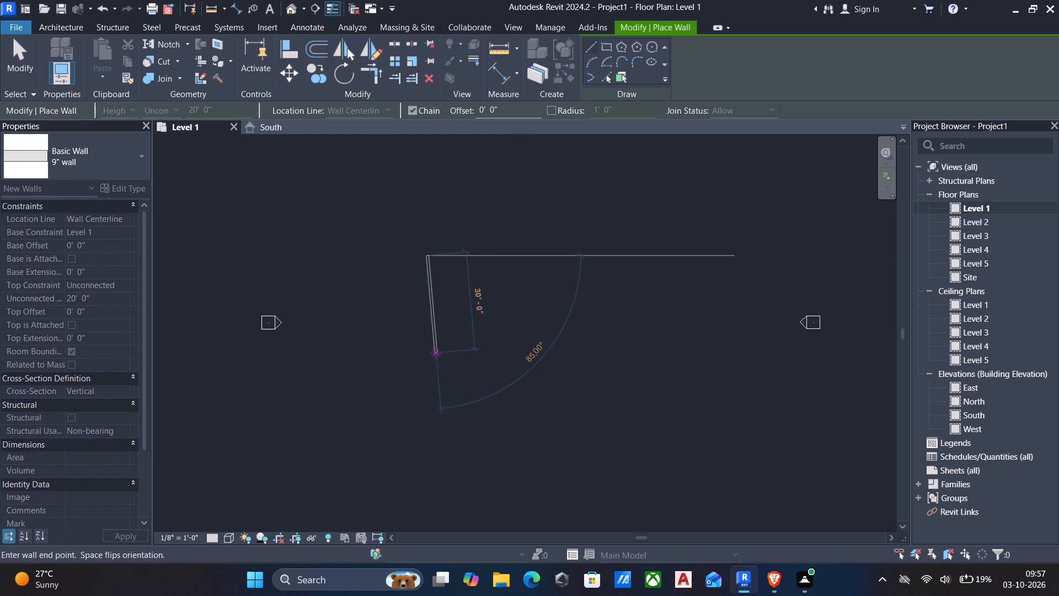
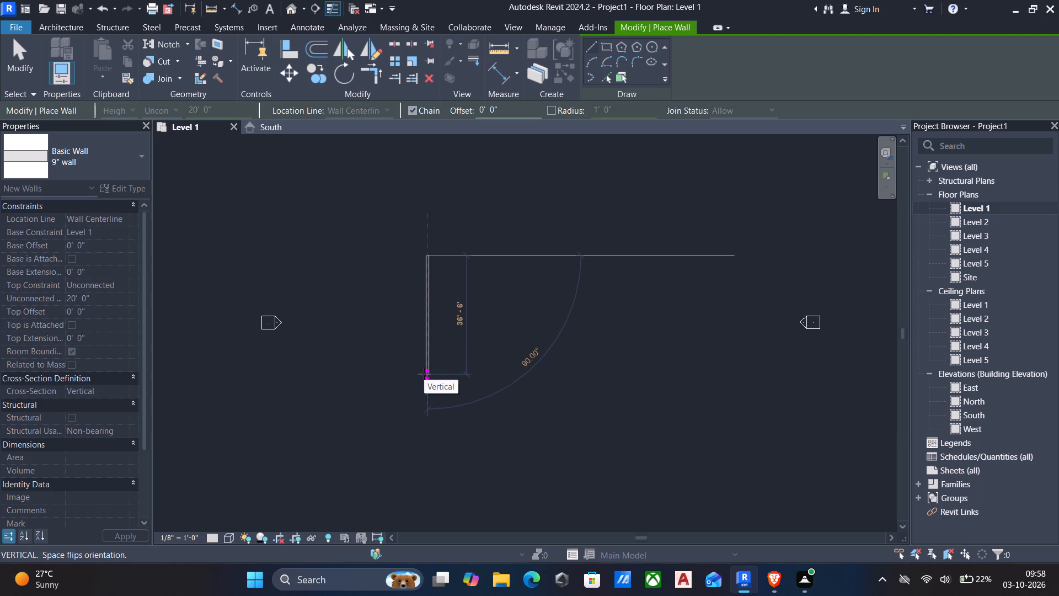
# Run the first 9" wall about 35' south and continue the chain with a 20' wall heading east.
pyautogui.click(422, 368)
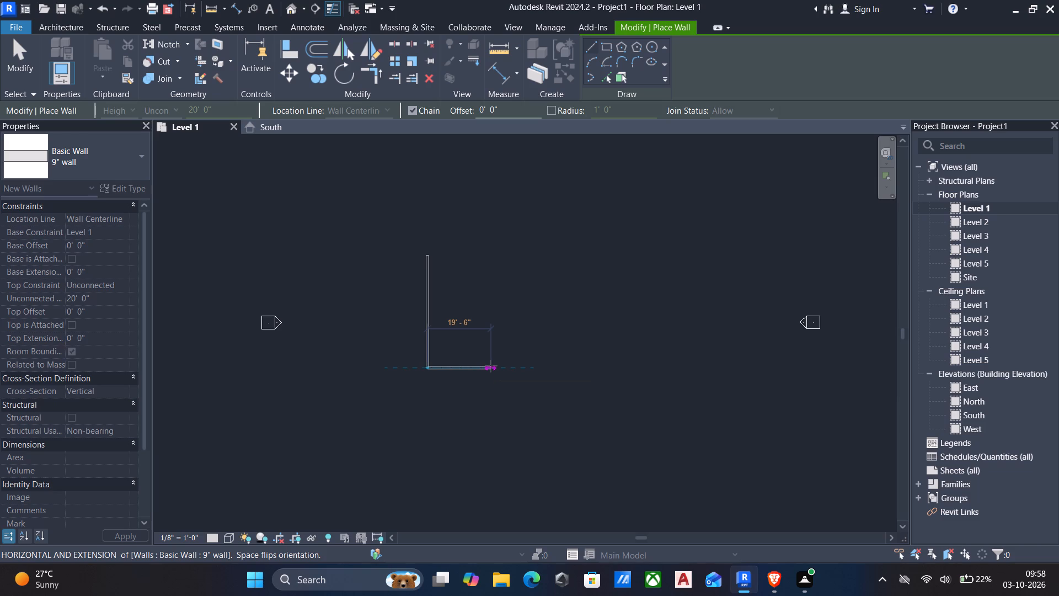
pyautogui.scroll(3, 491, 366)
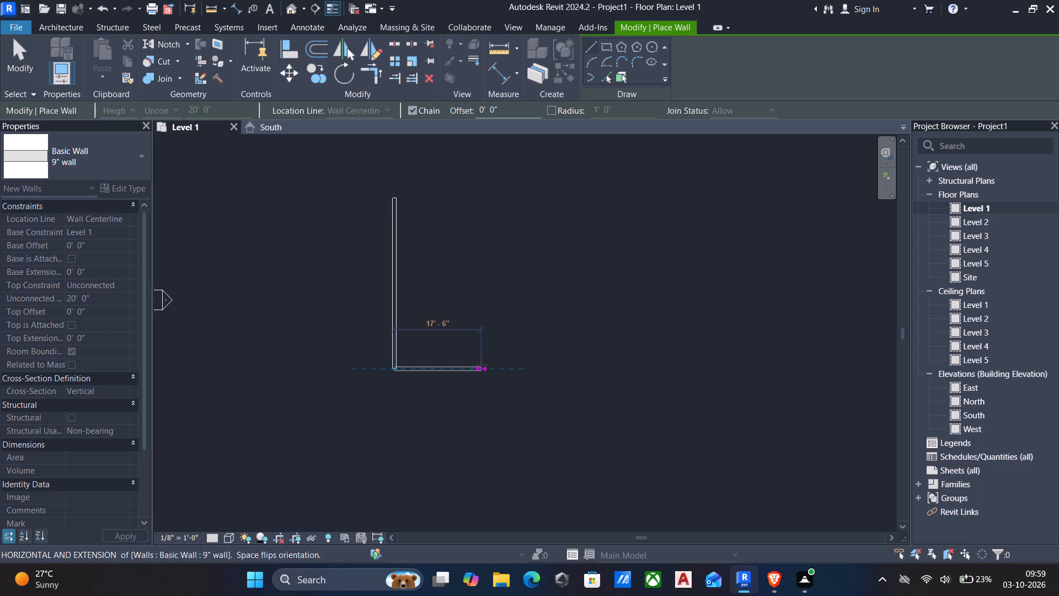
pyautogui.moveTo(479, 365); pyautogui.dragTo(457, 352, button='middle')
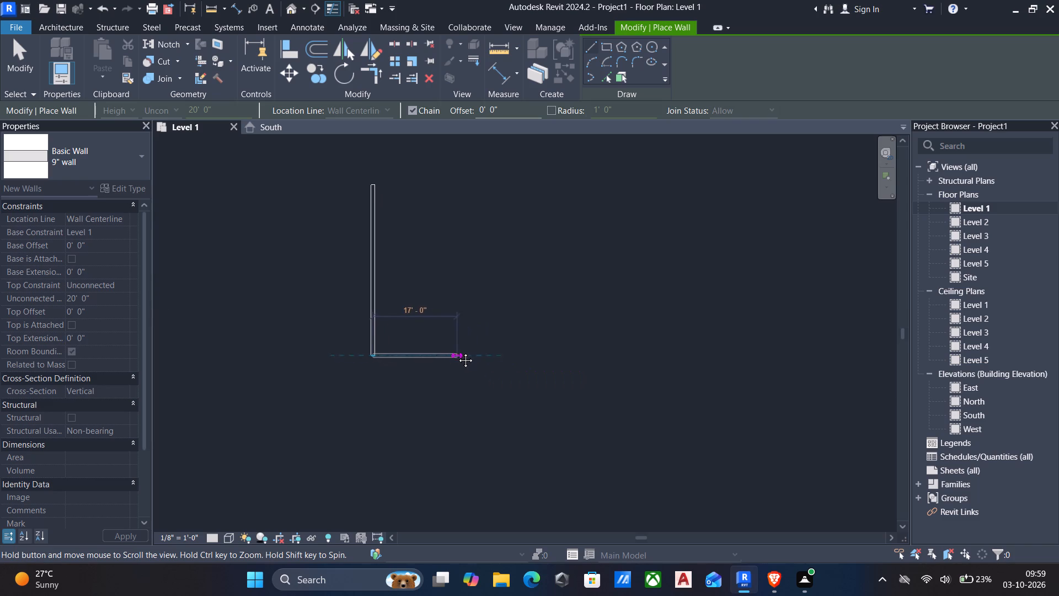
pyautogui.moveTo(457, 352); pyautogui.dragTo(430, 349, button='middle')
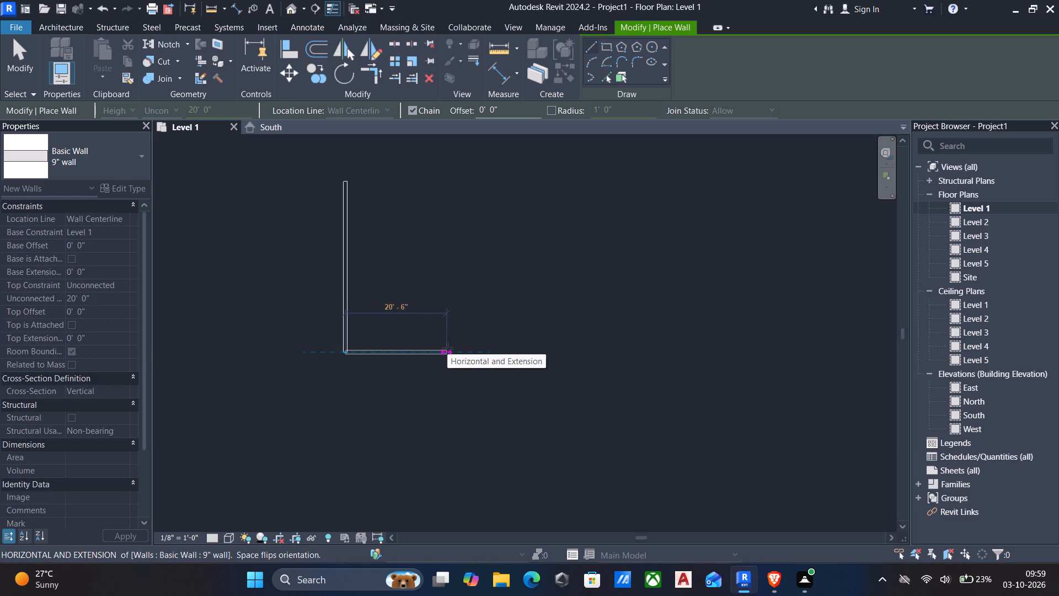
pyautogui.write("20'")
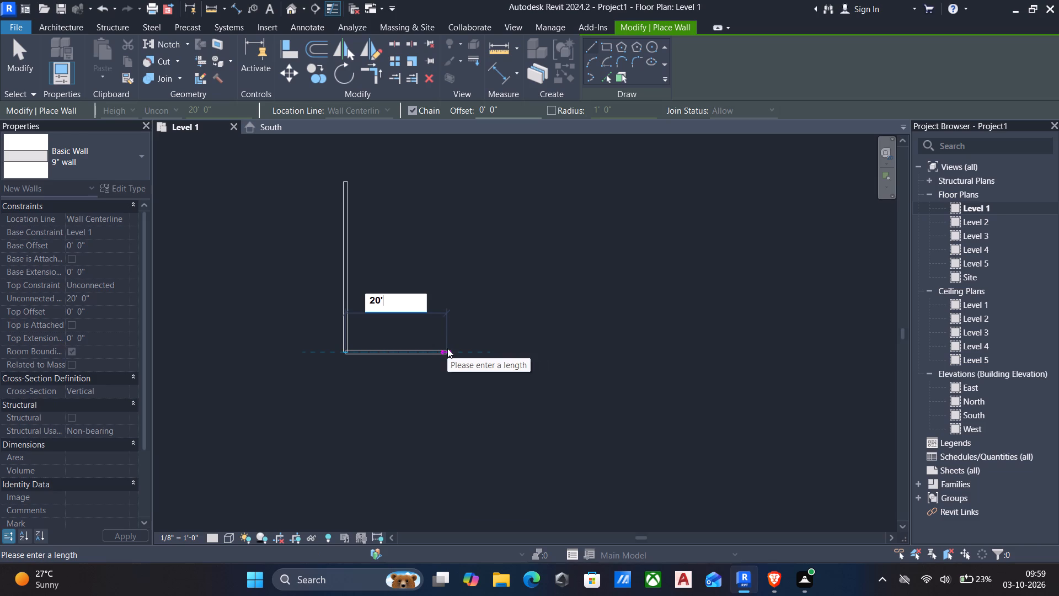
pyautogui.press('Return')
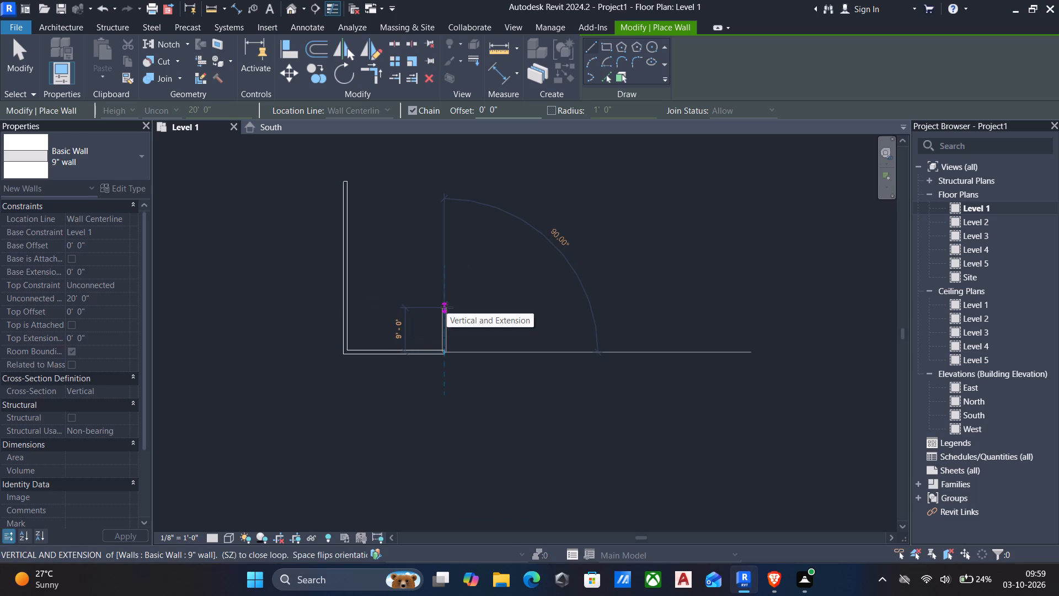
# Continue the wall chain with a 10' wall heading north and a wall about 12'-6" long heading east.
pyautogui.press('space')
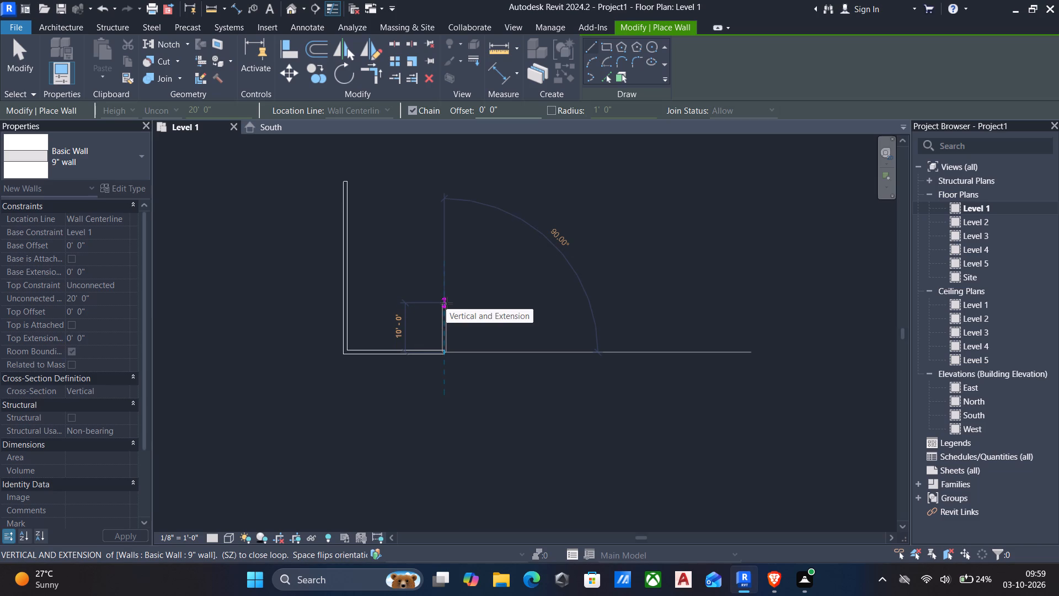
pyautogui.write("10'")
pyautogui.press('Return')
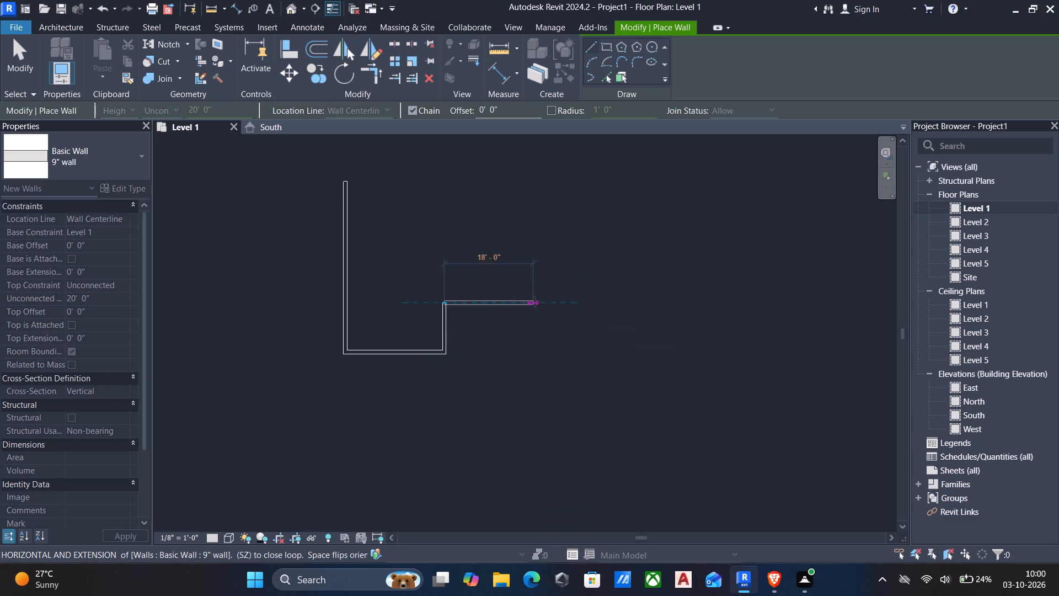
pyautogui.click(507, 306)
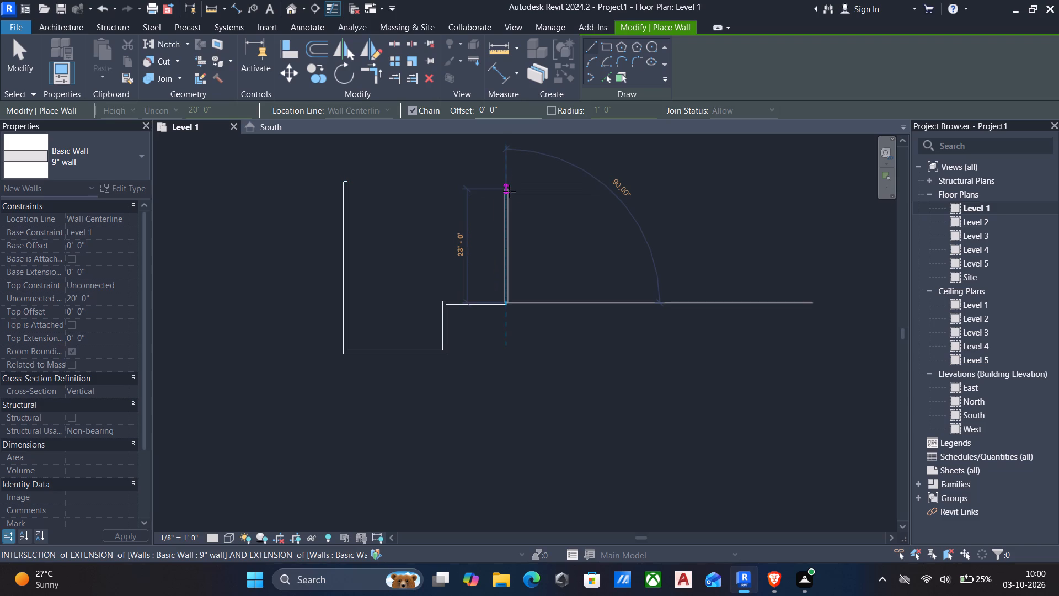
# Close the L-shaped outline with a wall about 24'-6" north and one about 32'-6" west to the starting point.
pyautogui.click(506, 185)
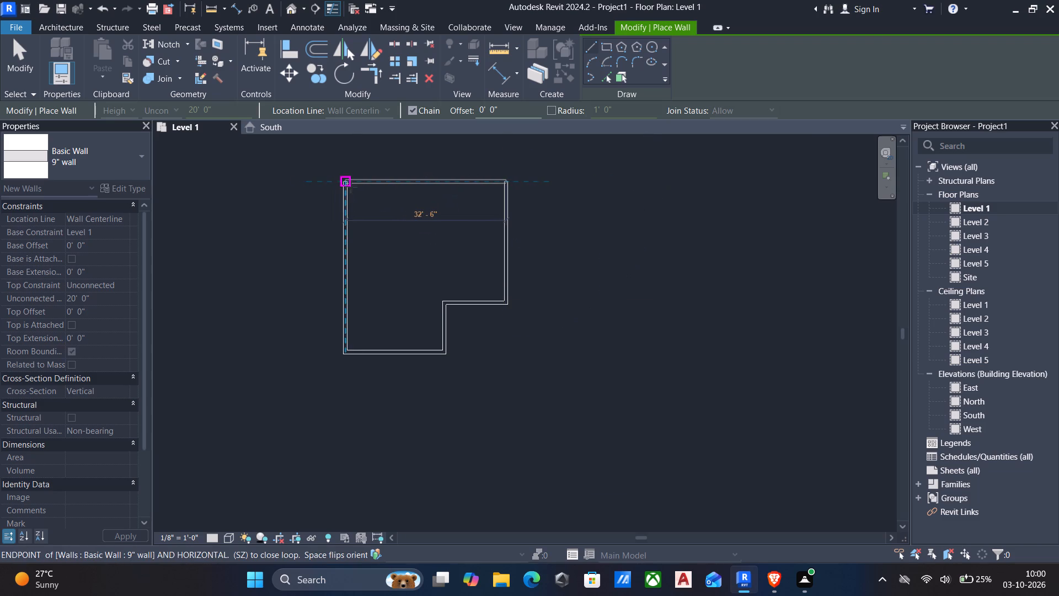
pyautogui.click(349, 184)
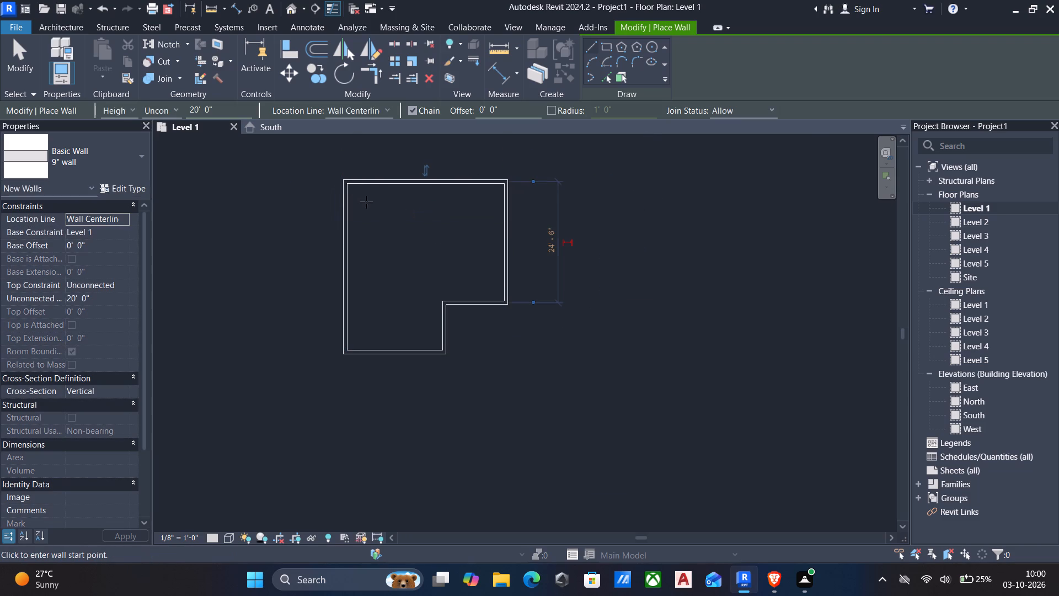
pyautogui.press('Escape')
pyautogui.scroll(-1, 445, 231)
pyautogui.moveTo(464, 296); pyautogui.dragTo(477, 304, button='middle')
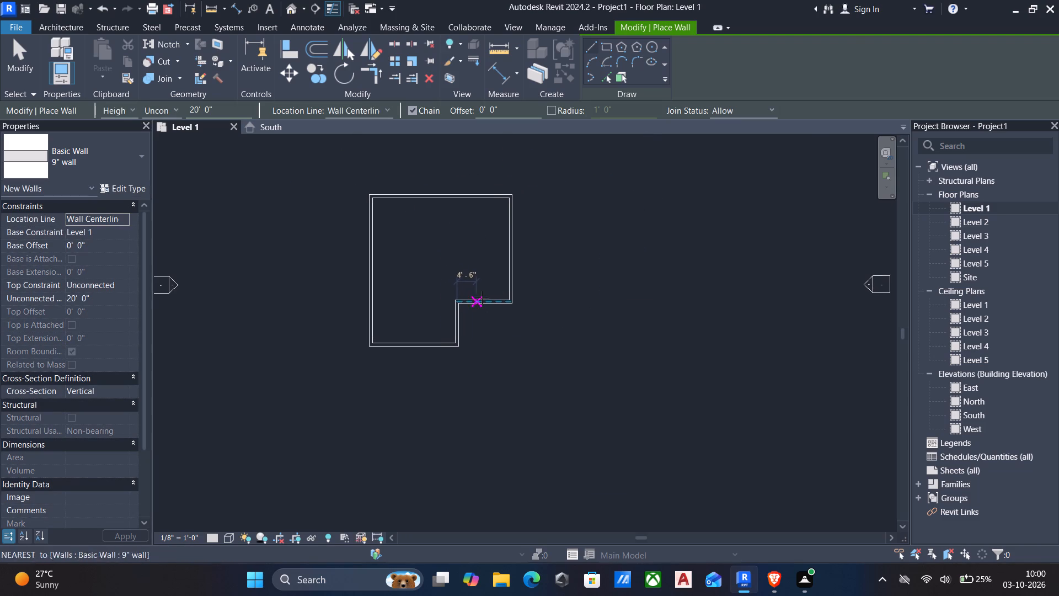
pyautogui.press('Escape')
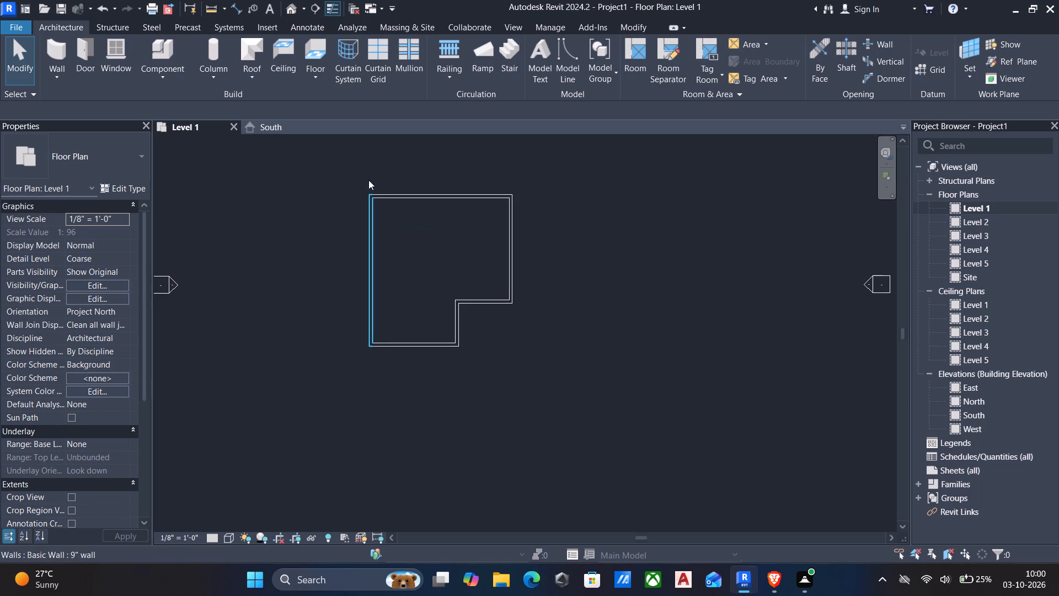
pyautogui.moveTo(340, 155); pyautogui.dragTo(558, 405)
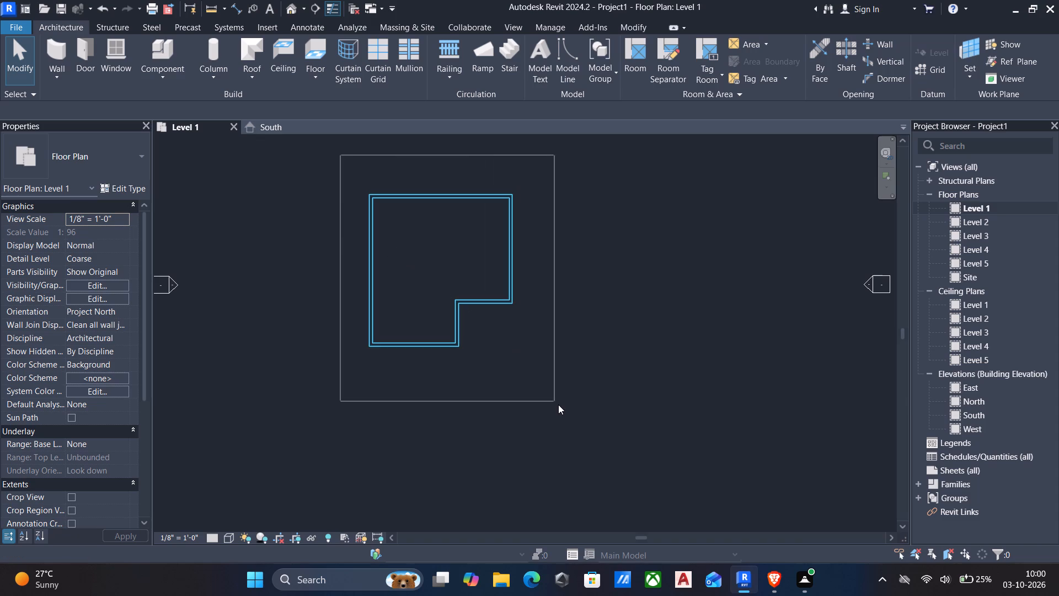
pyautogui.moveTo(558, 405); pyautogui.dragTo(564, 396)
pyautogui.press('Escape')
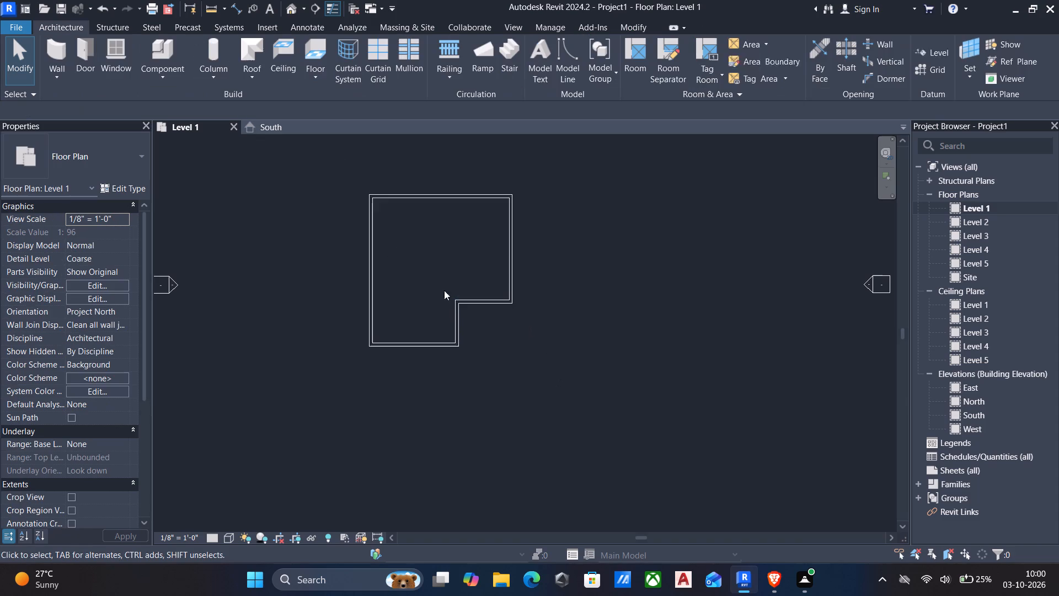
# In the 3D view, set the top constraint of all six 9" walls to Up to level: Level 3.
pyautogui.moveTo(399, 249); pyautogui.dragTo(453, 286, button='middle')
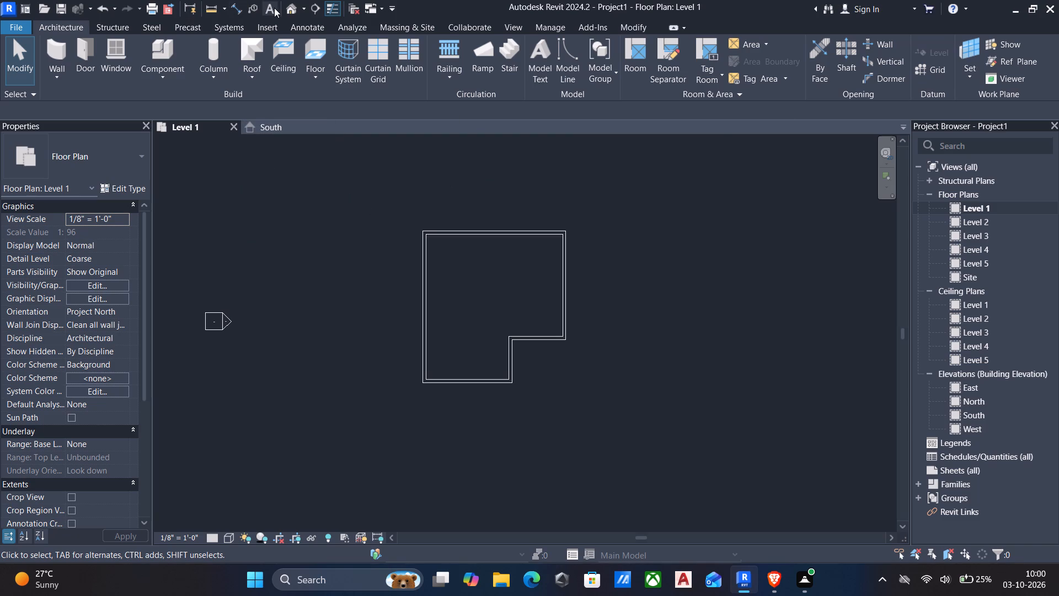
pyautogui.click(288, 12)
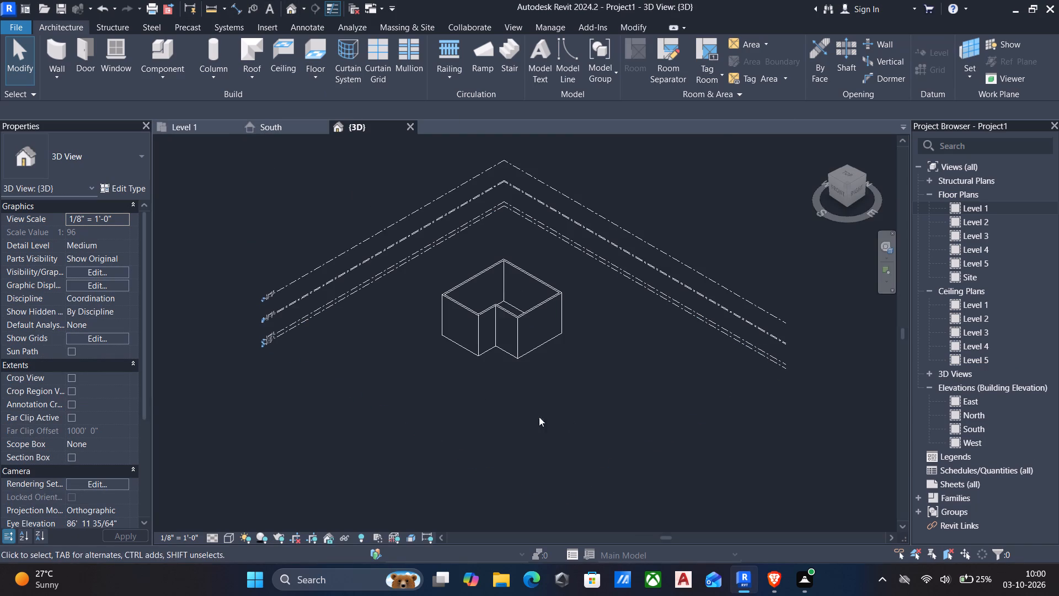
pyautogui.doubleClick(981, 425)
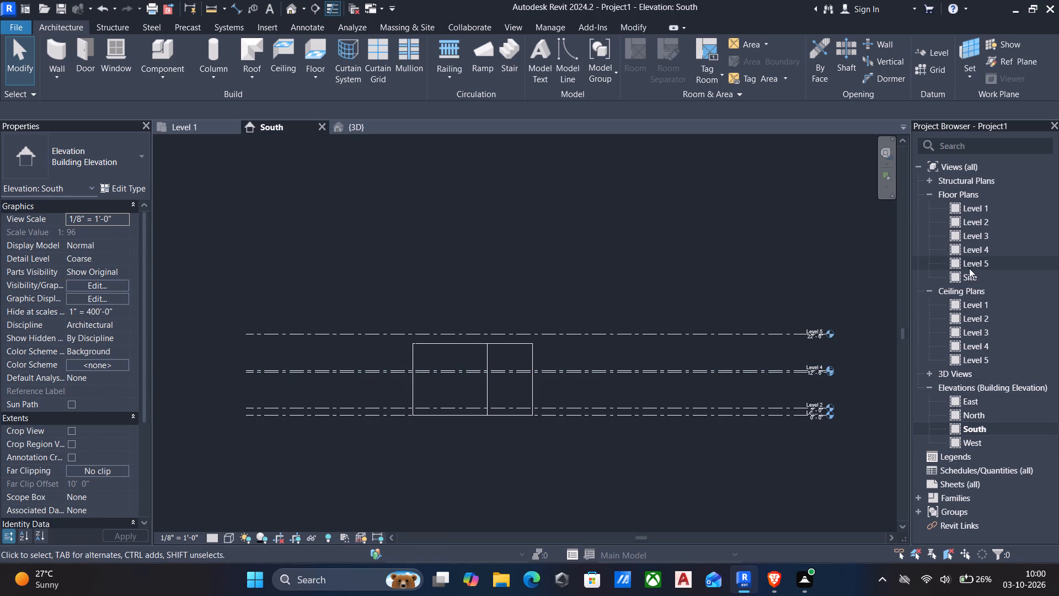
pyautogui.click(377, 130)
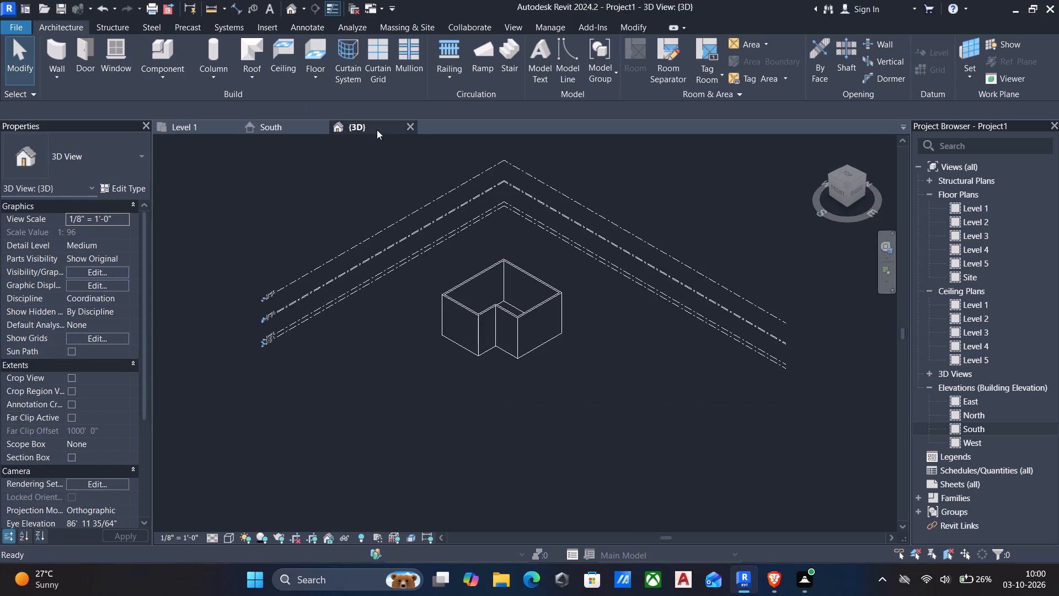
pyautogui.moveTo(538, 375); pyautogui.dragTo(456, 306)
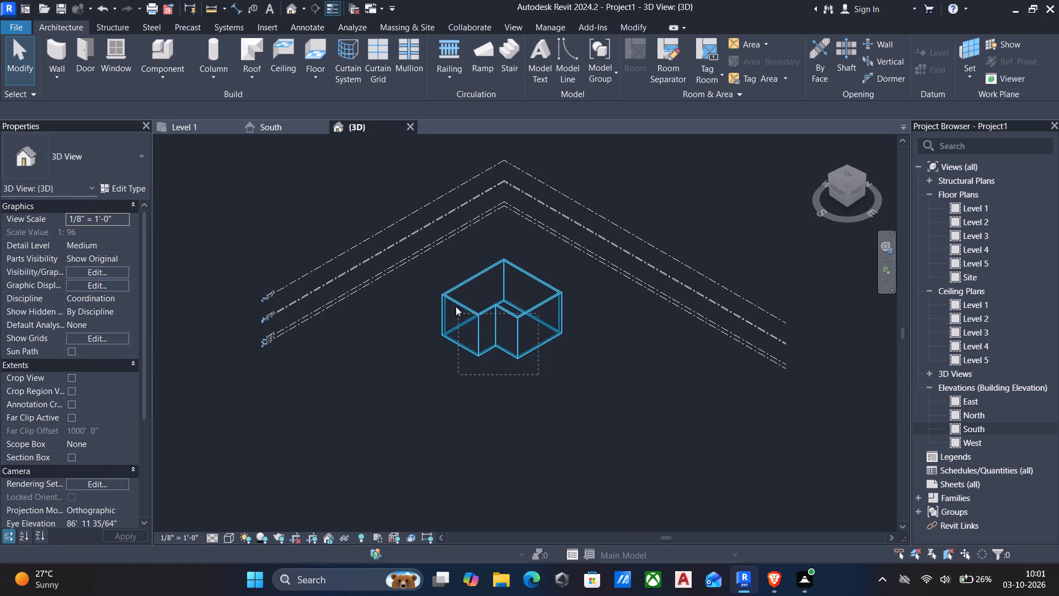
pyautogui.moveTo(456, 306); pyautogui.dragTo(450, 283)
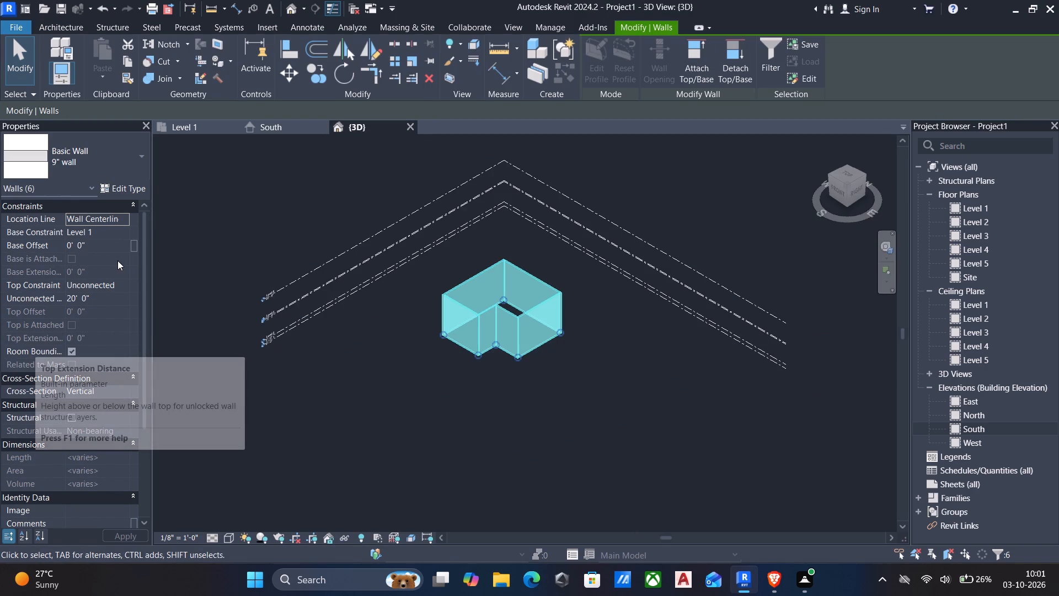
pyautogui.click(118, 284)
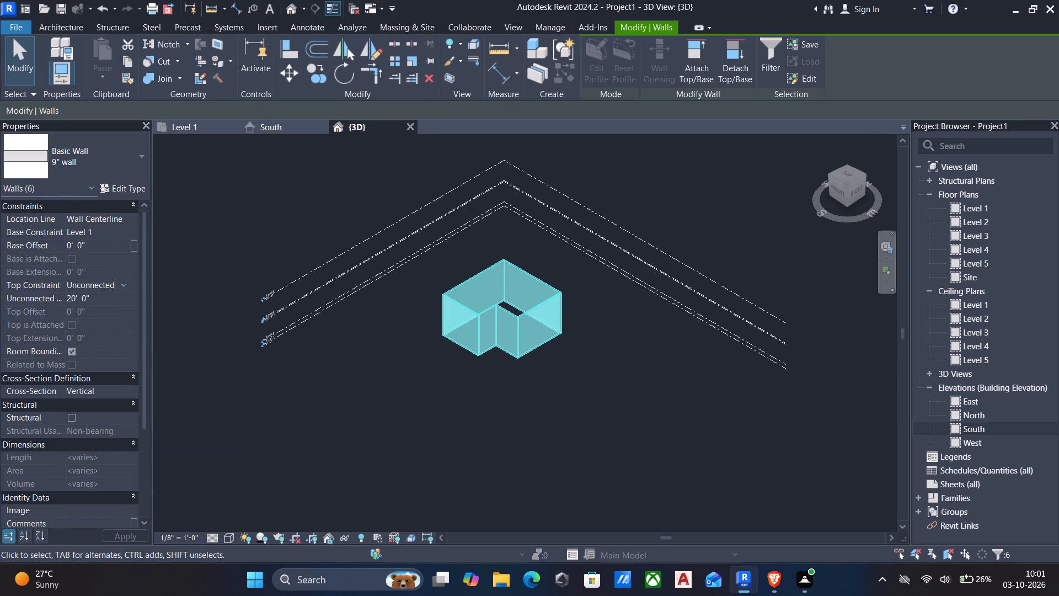
pyautogui.click(122, 287)
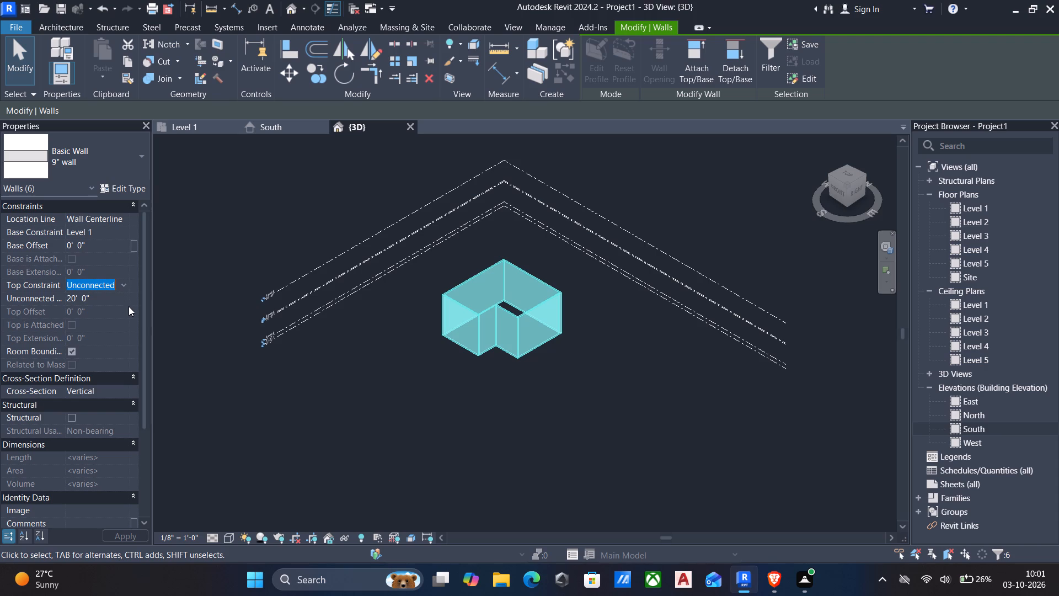
pyautogui.click(132, 331)
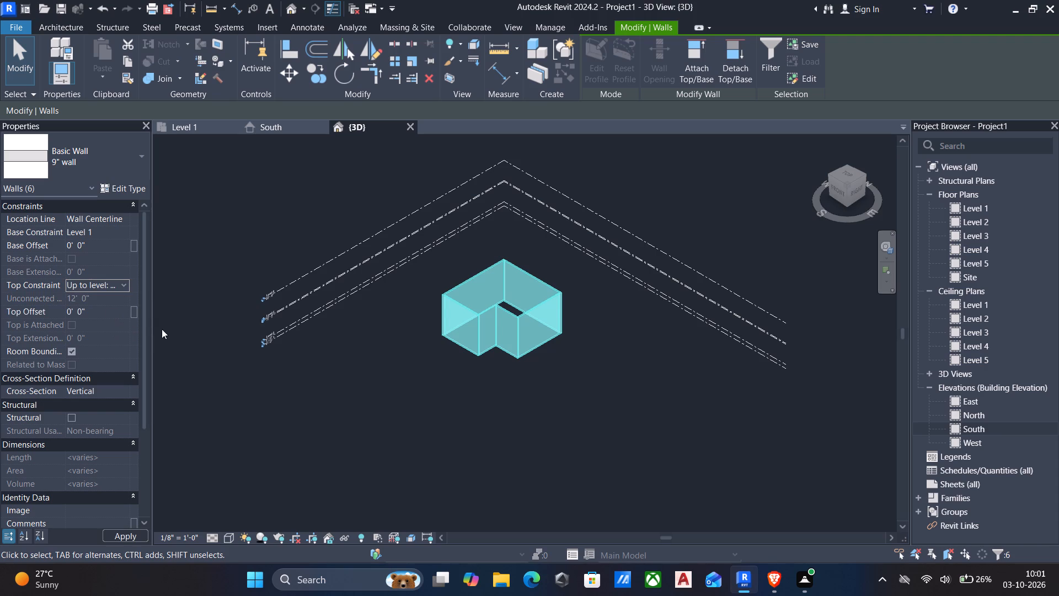
pyautogui.press('Escape')
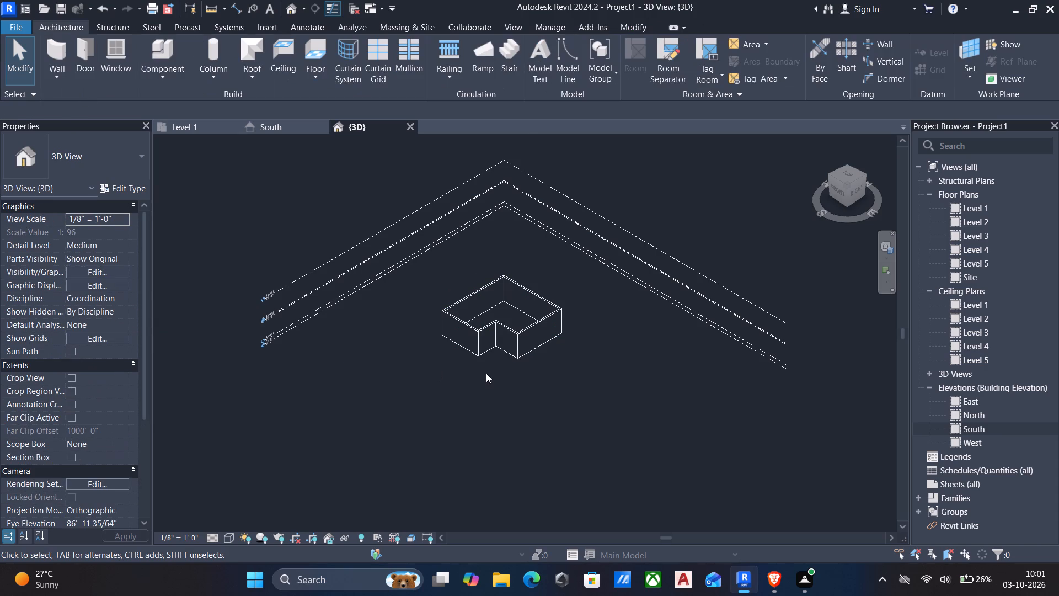
pyautogui.scroll(6, 483, 370)
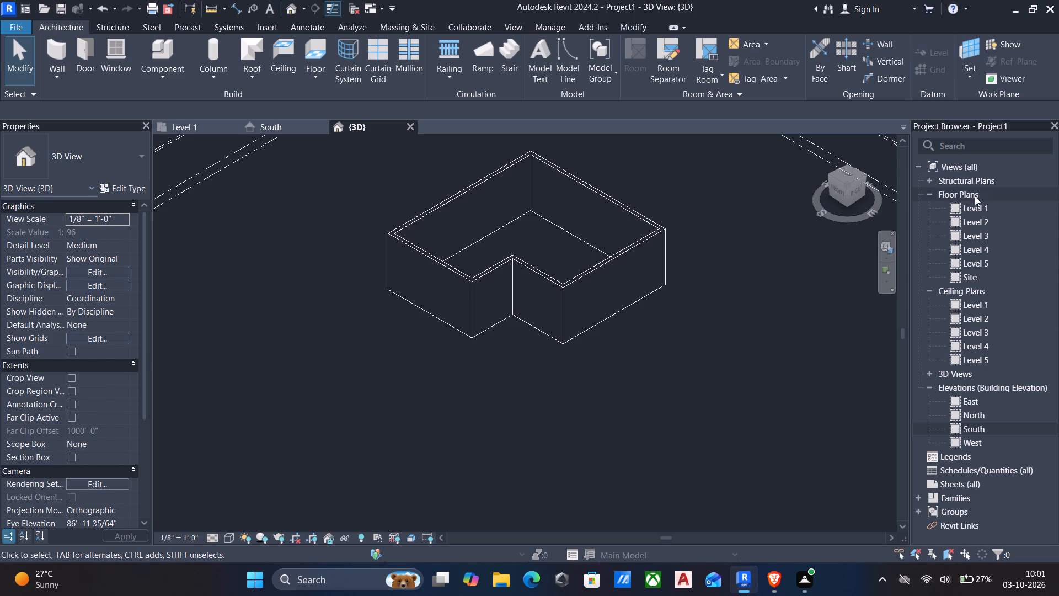
# Start an architectural floor in the Level 1 plan and duplicate the Generic - 12" type as 6" floor.
pyautogui.doubleClick(987, 213)
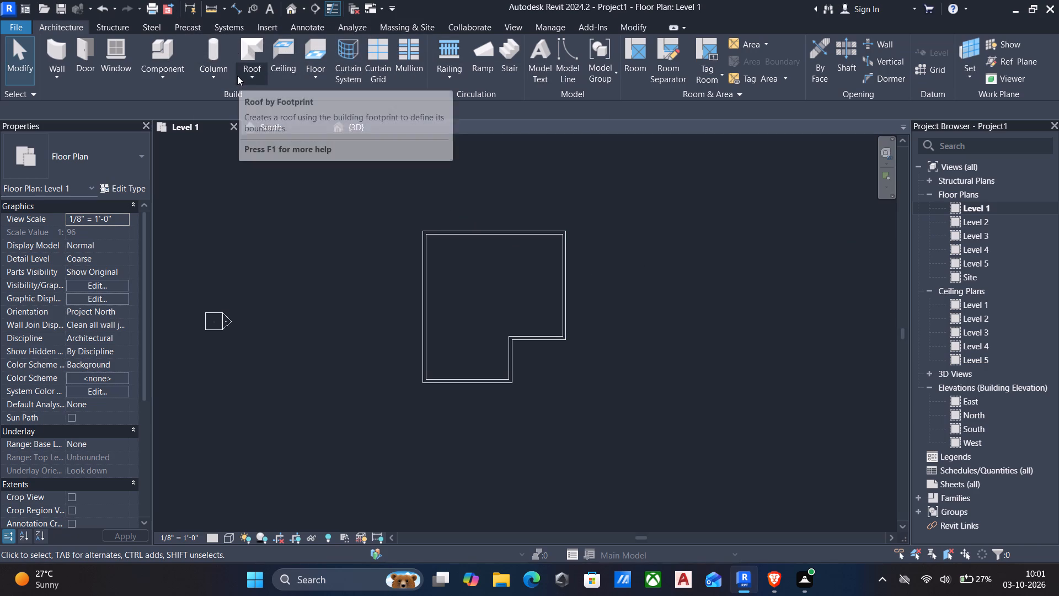
pyautogui.click(250, 80)
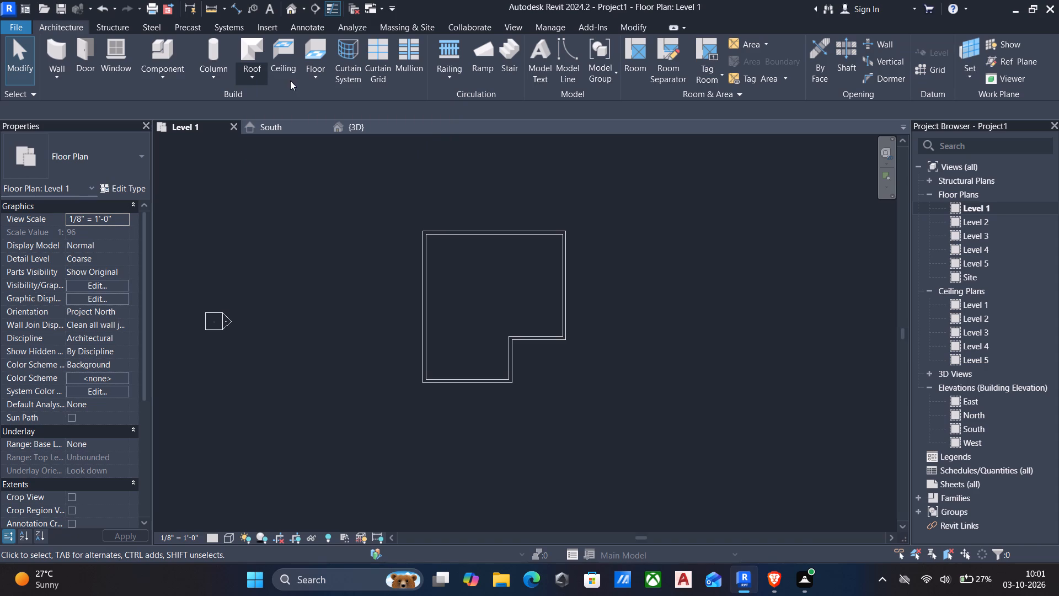
pyautogui.click(312, 79)
pyautogui.click(329, 101)
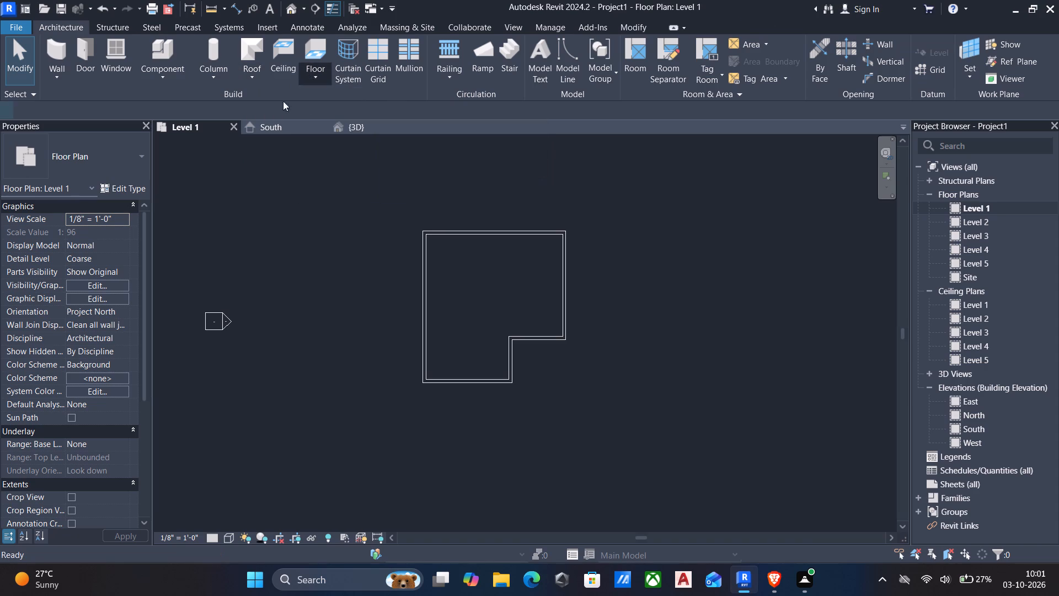
pyautogui.click(126, 185)
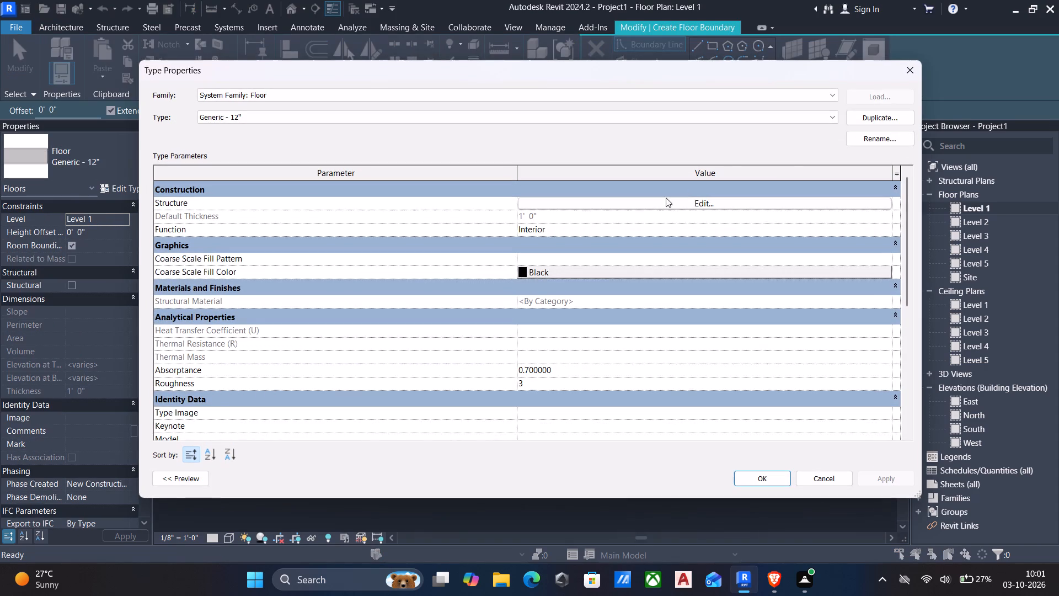
pyautogui.click(870, 116)
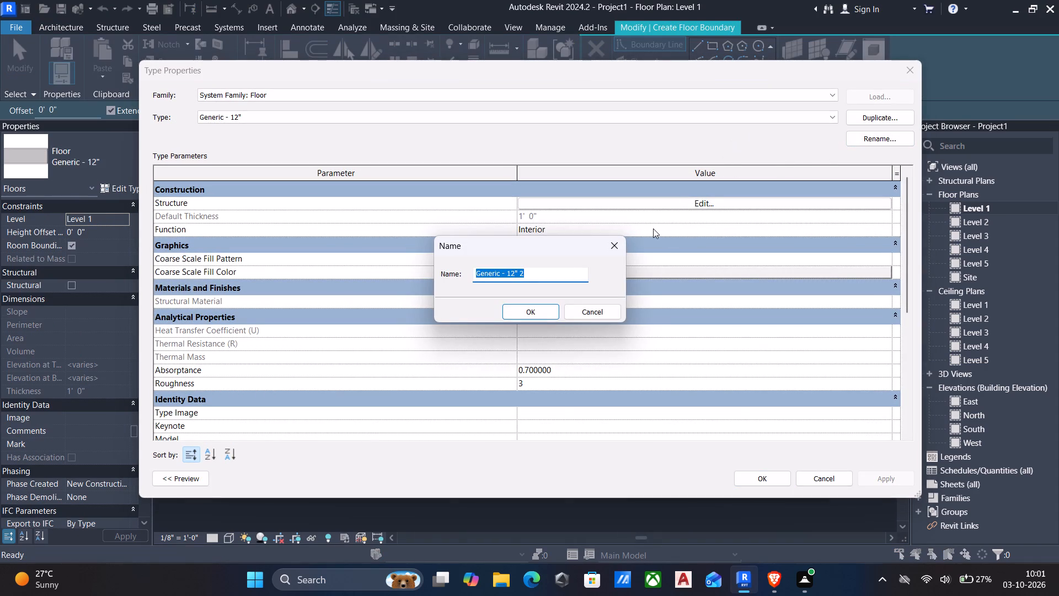
pyautogui.write('6"')
pyautogui.press('space')
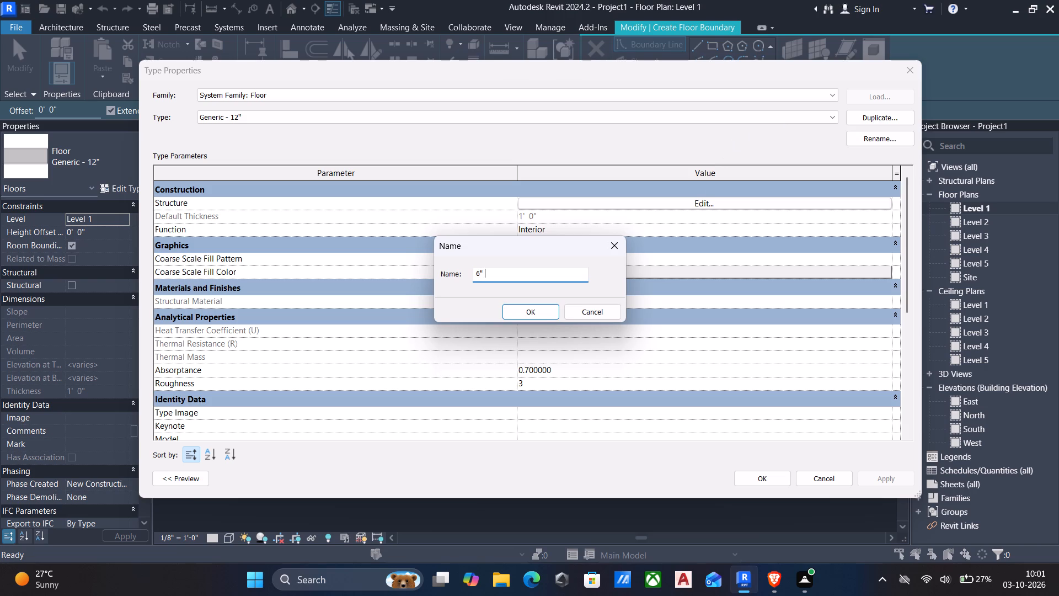
pyautogui.write('floor')
pyautogui.click(538, 311)
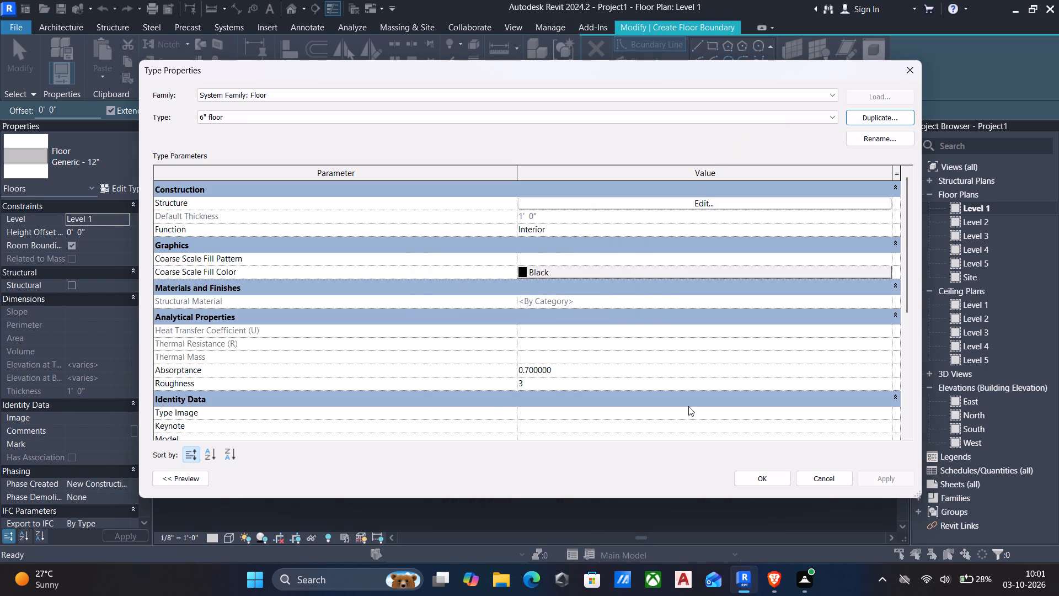
# Set the structure layer thickness of the 6" floor type to 6" and apply the type to the new floor.
pyautogui.click(699, 205)
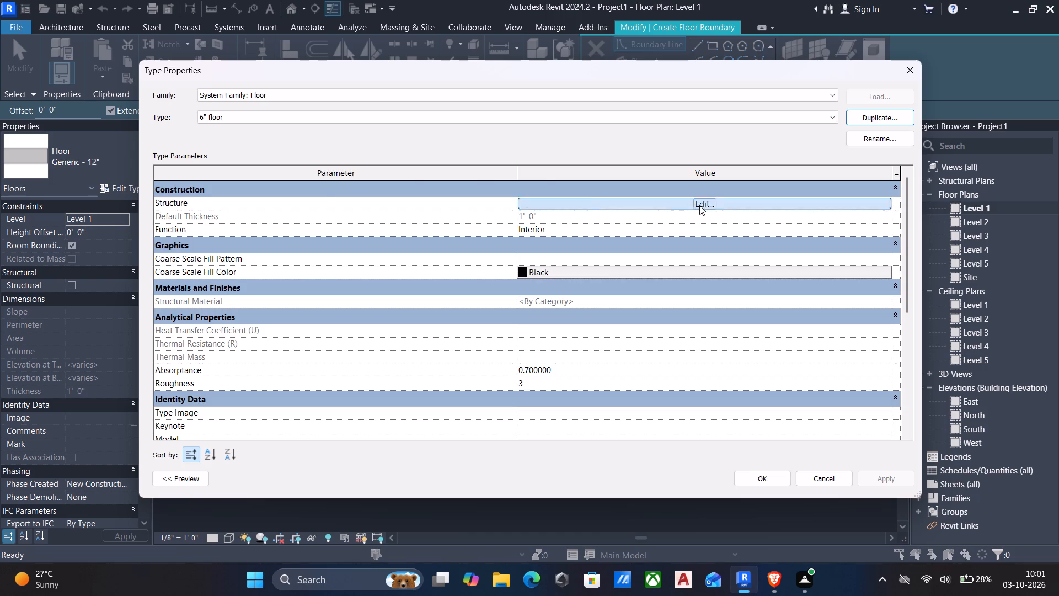
pyautogui.click(562, 198)
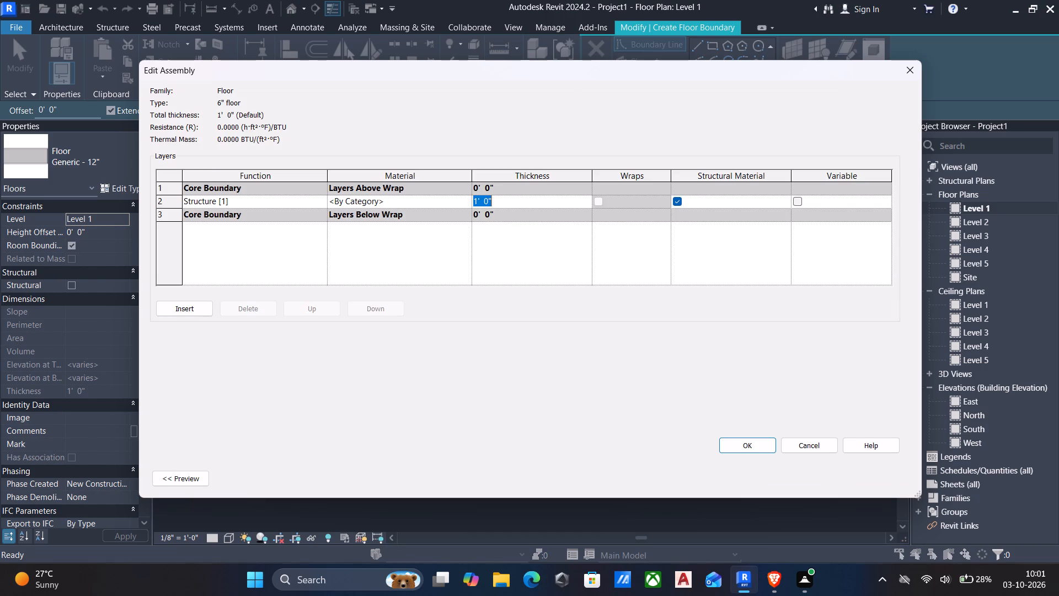
pyautogui.write('6"')
pyautogui.press('space')
pyautogui.click(766, 449)
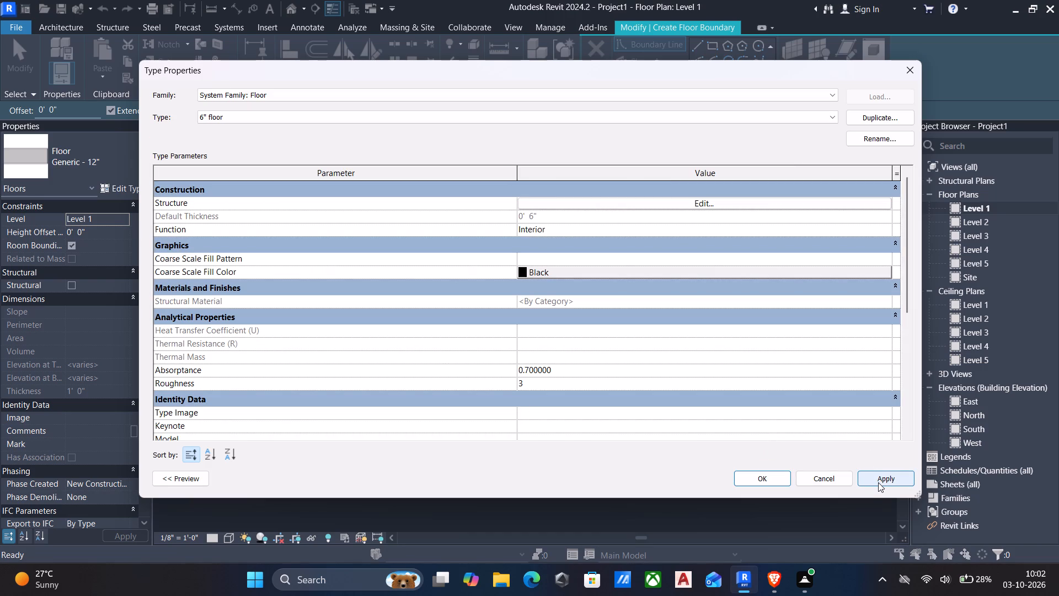
pyautogui.click(882, 480)
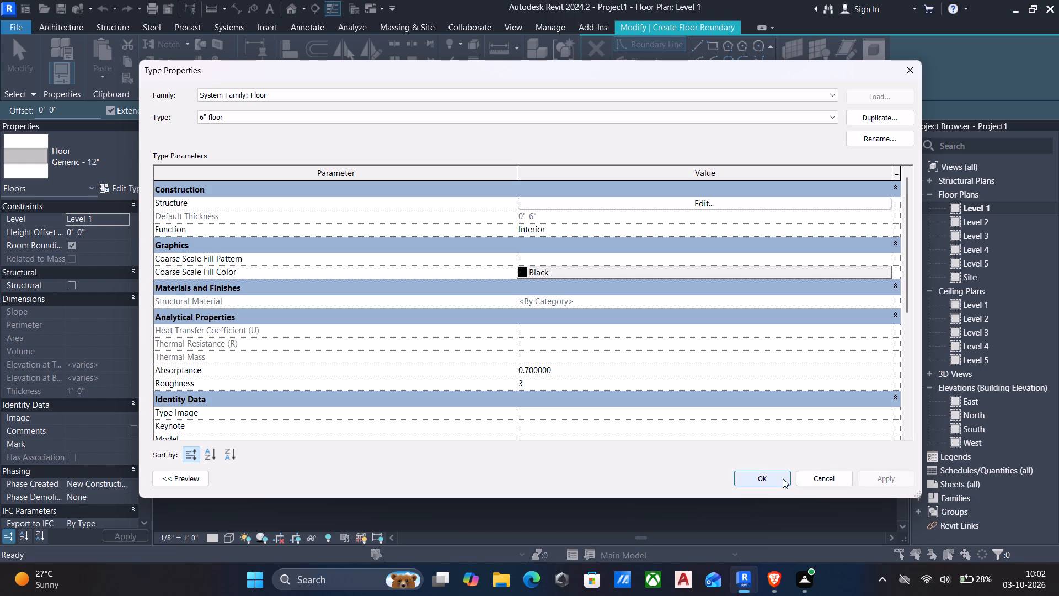
pyautogui.click(783, 478)
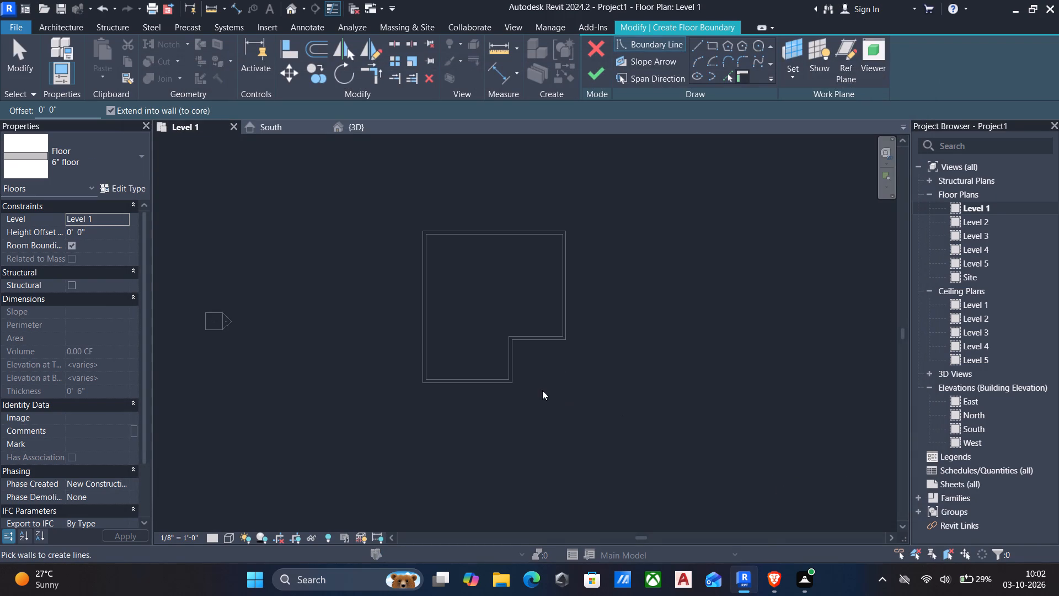
# Create the Level 1 floor by picking the outer edges of all six walls as its L-shaped boundary and finishing the sketch.
pyautogui.click(730, 75)
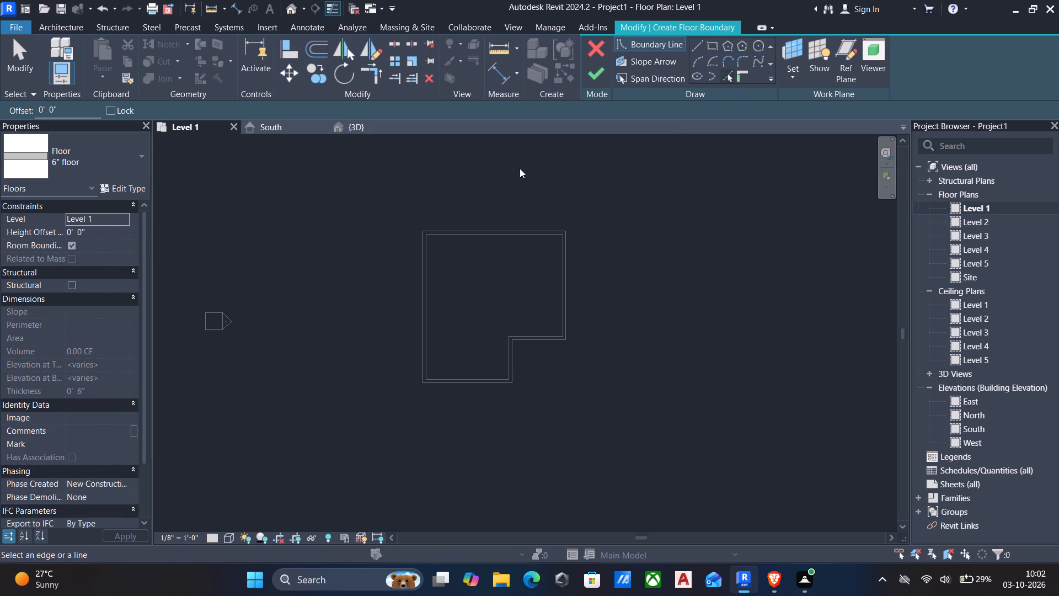
pyautogui.scroll(4, 480, 235)
pyautogui.click(477, 231)
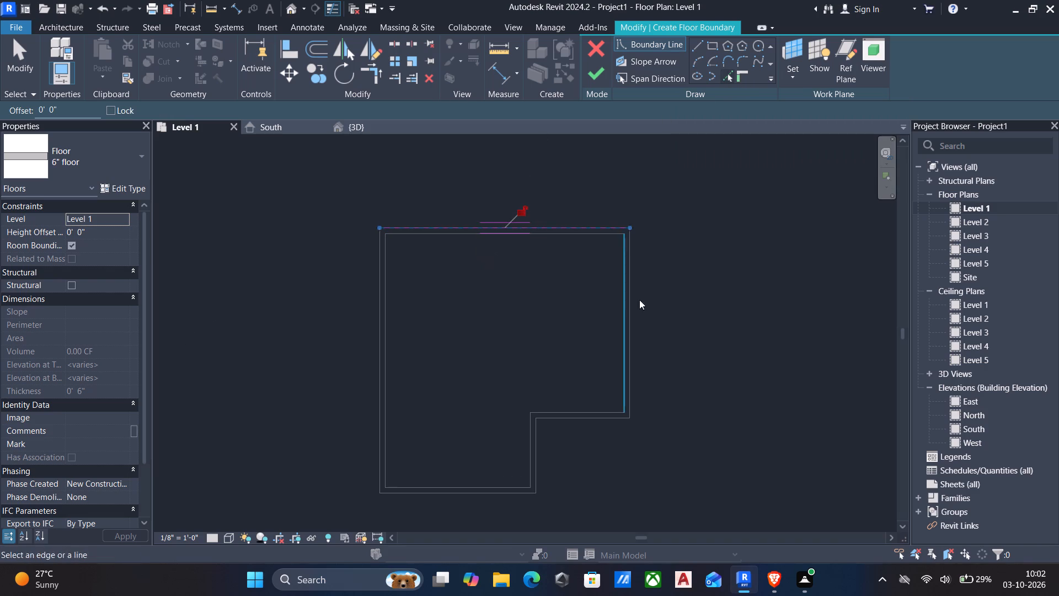
pyautogui.click(634, 310)
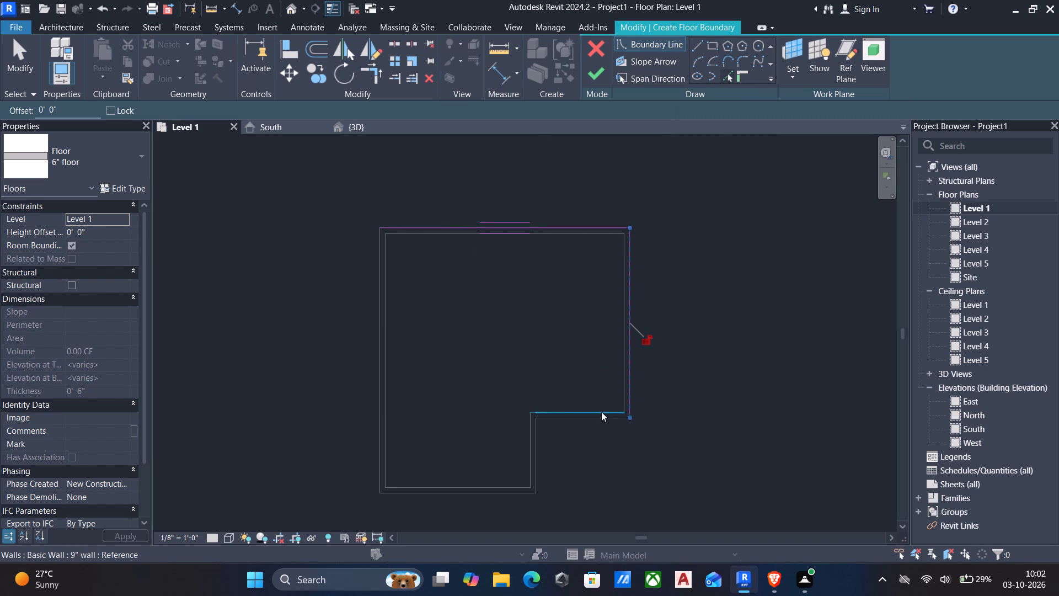
pyautogui.click(598, 416)
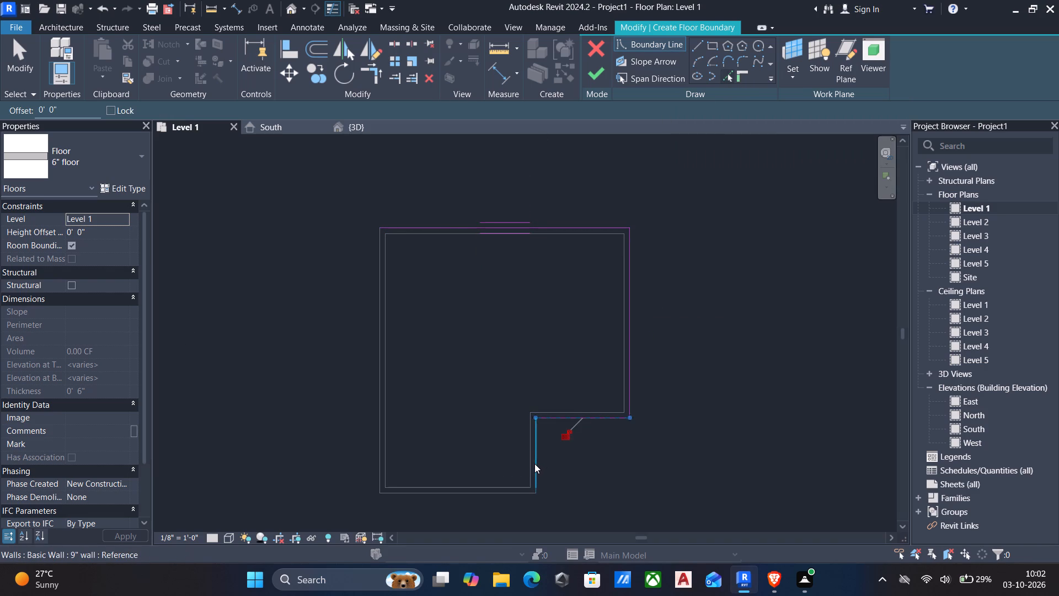
pyautogui.click(534, 464)
pyautogui.click(501, 495)
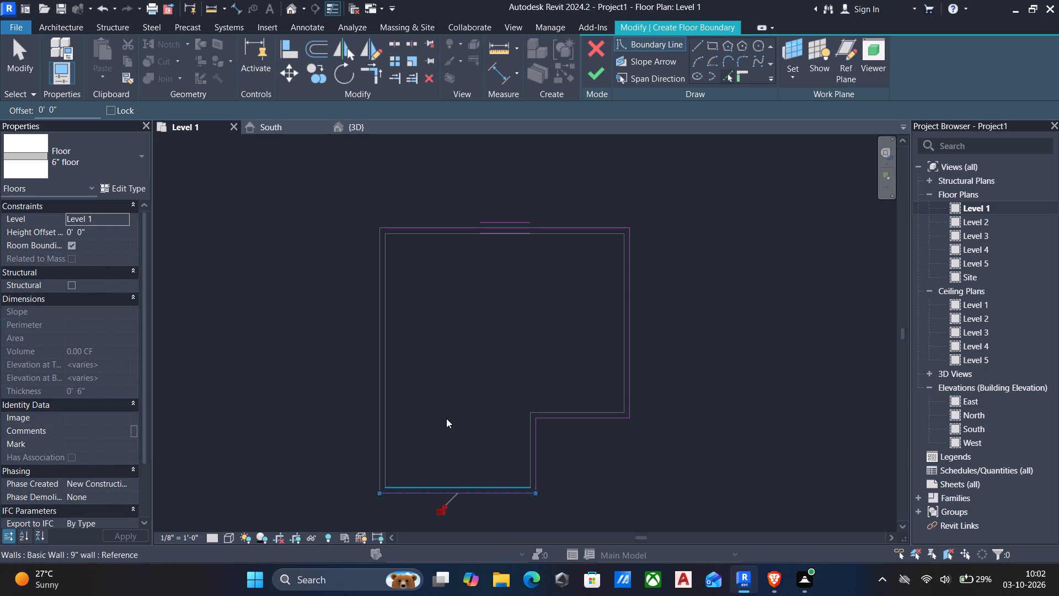
pyautogui.click(376, 391)
pyautogui.press('F3')
pyautogui.press('Escape')
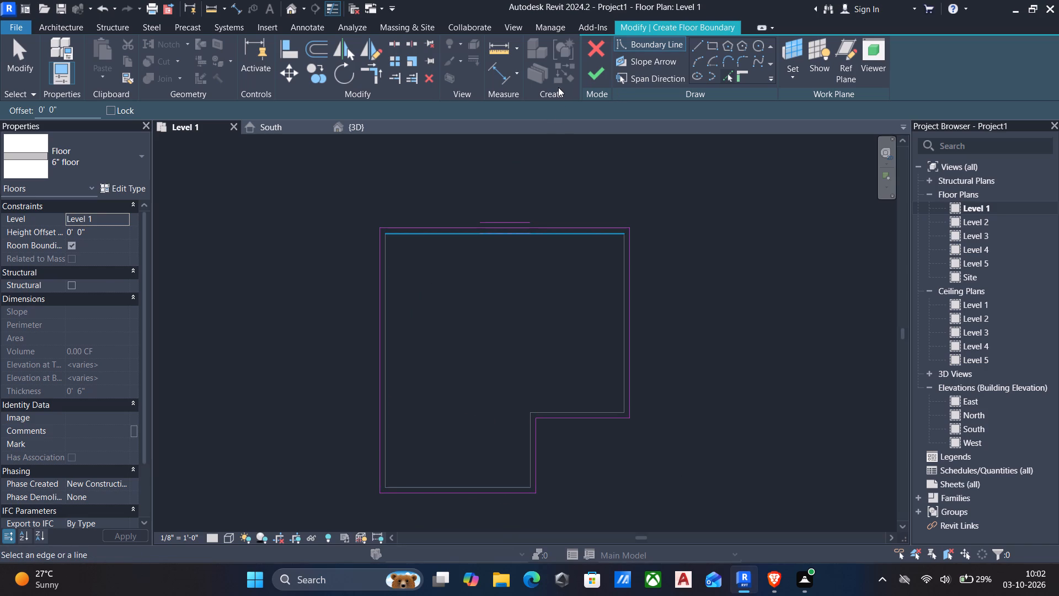
pyautogui.click(595, 73)
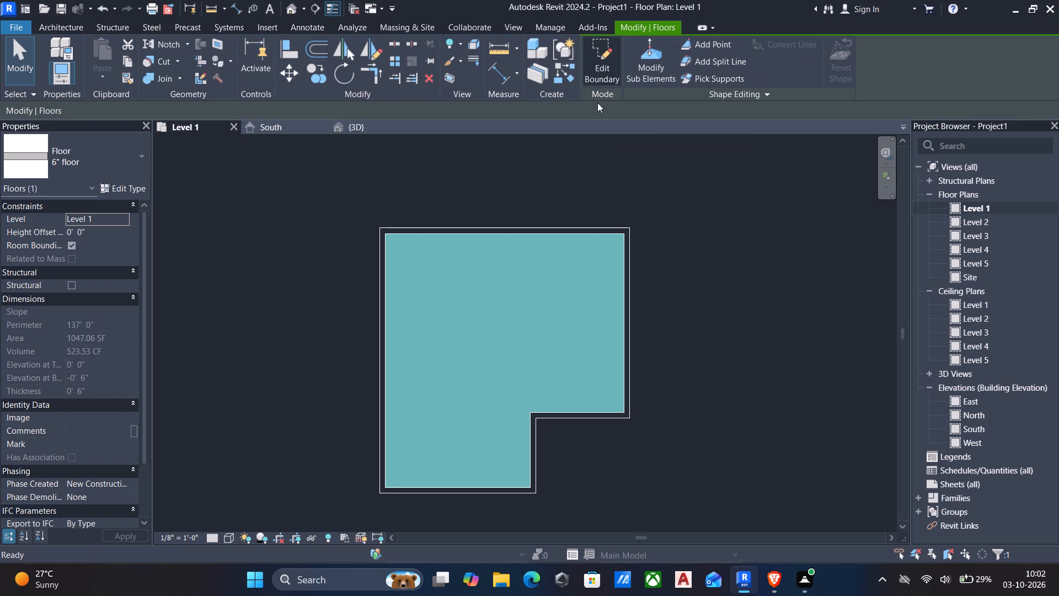
pyautogui.click(363, 127)
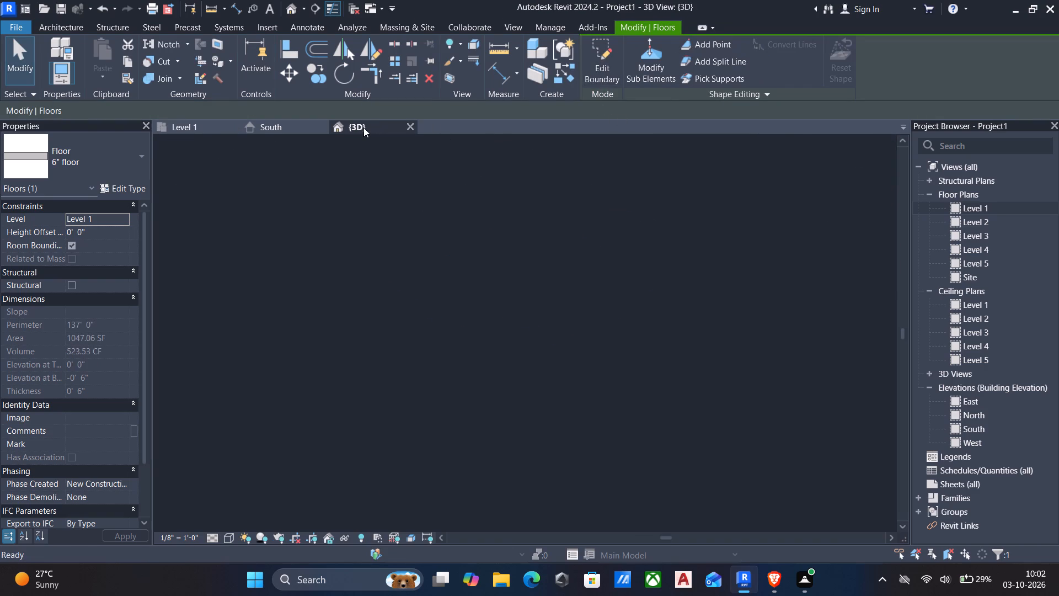
pyautogui.press('Escape')
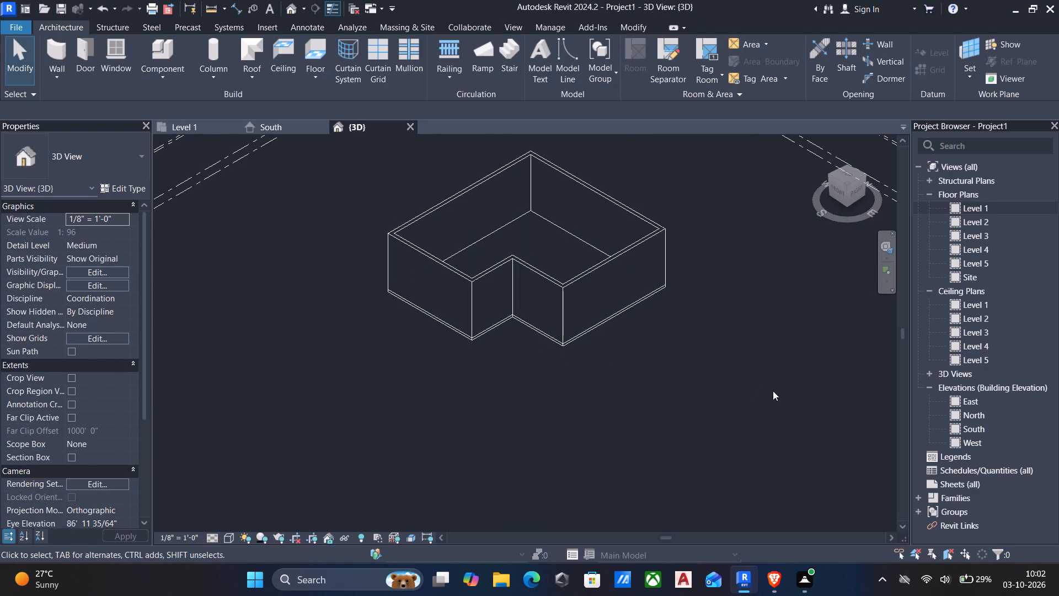
# In the South elevation, nudge the 6" floor upward to a height offset of 0' 6" from Level 1.
pyautogui.doubleClick(1002, 432)
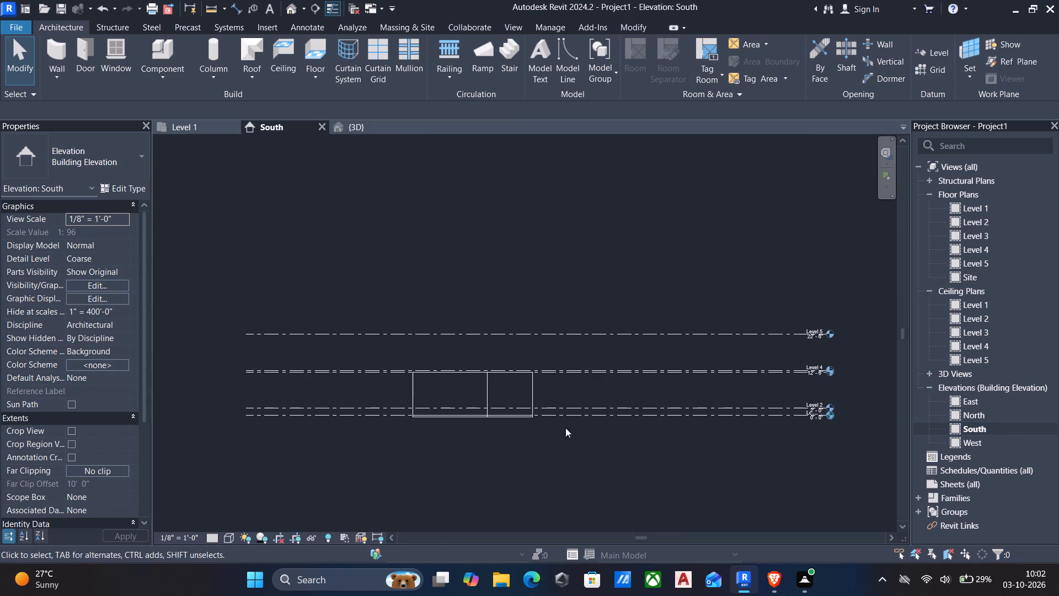
pyautogui.scroll(6, 506, 418)
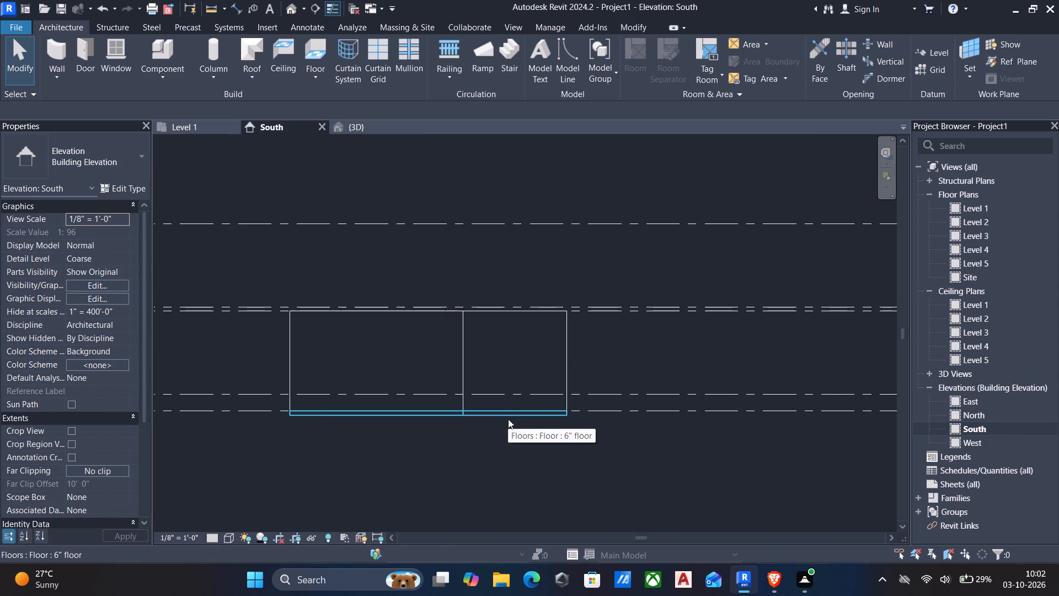
pyautogui.click(507, 413)
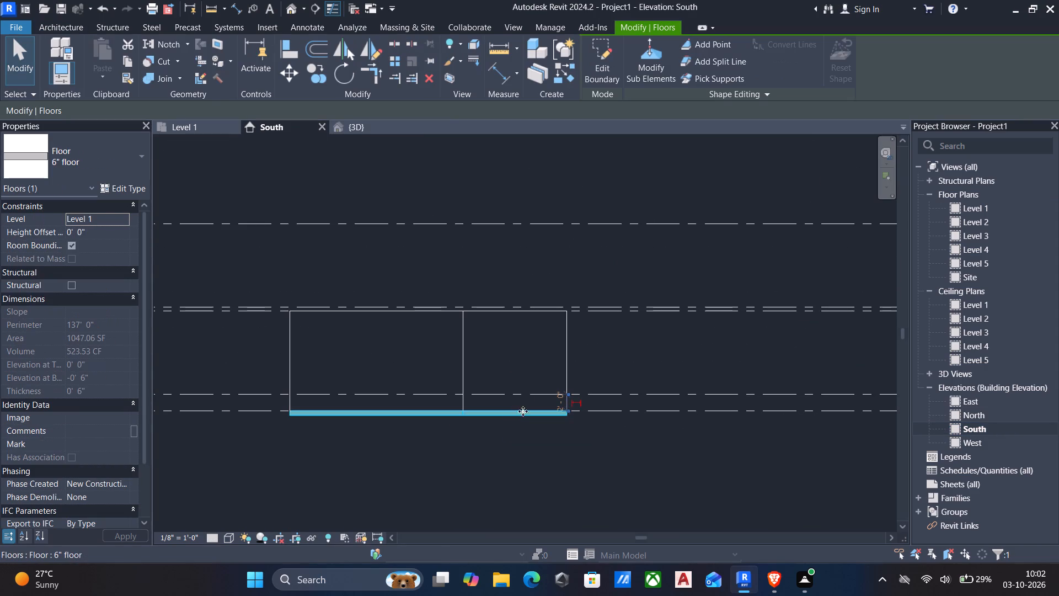
pyautogui.press('Up')
pyautogui.press('Up')
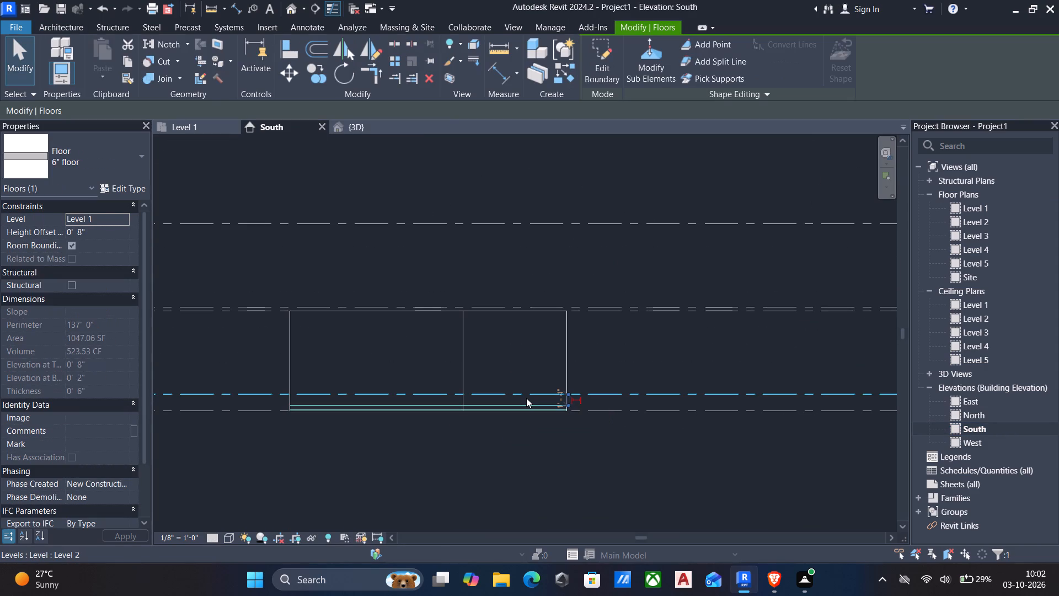
pyautogui.press('Down')
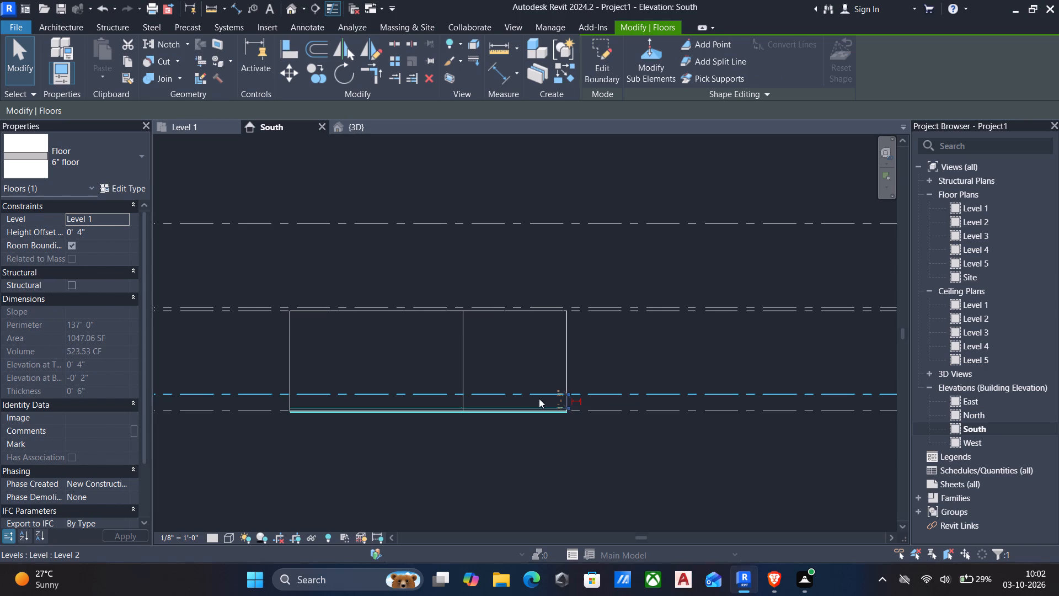
pyautogui.scroll(6, 534, 450)
pyautogui.scroll(4, 544, 389)
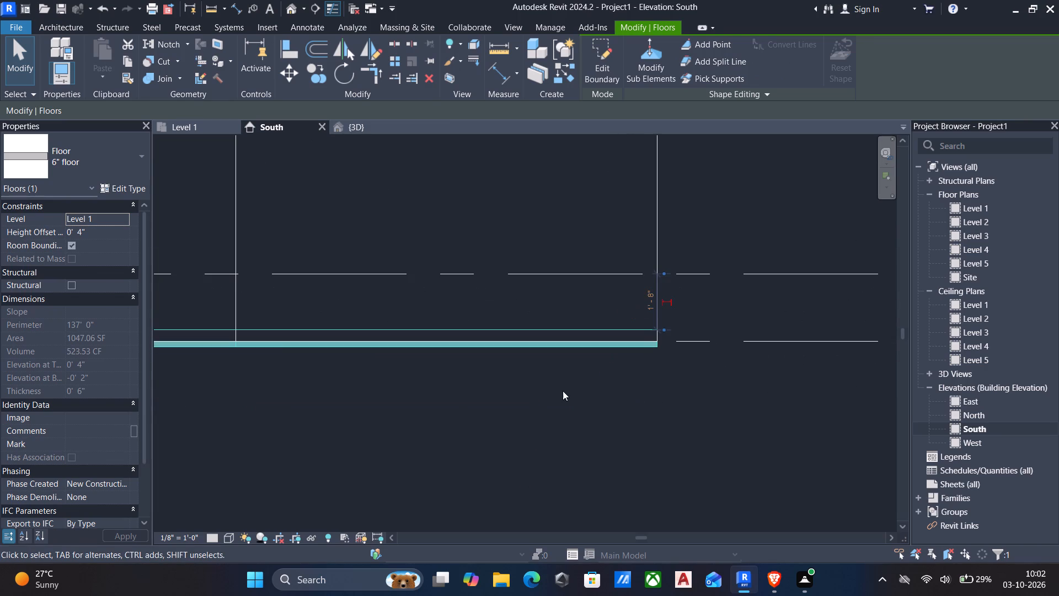
pyautogui.press('Up')
pyautogui.press('Up')
pyautogui.scroll(1, 578, 402)
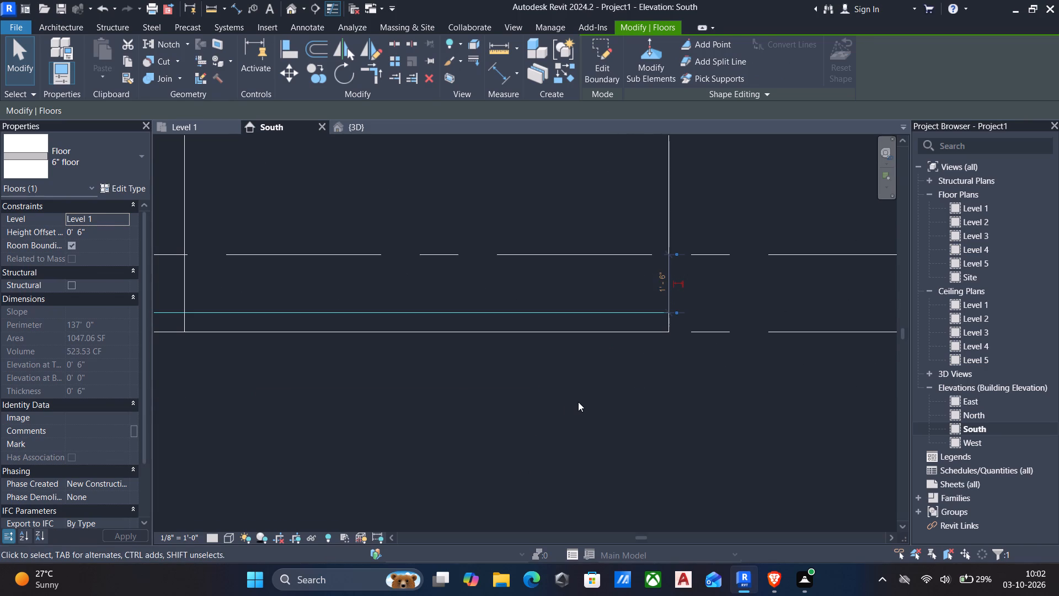
pyautogui.press('Escape')
pyautogui.scroll(-4, 560, 379)
pyautogui.scroll(-4, 699, 340)
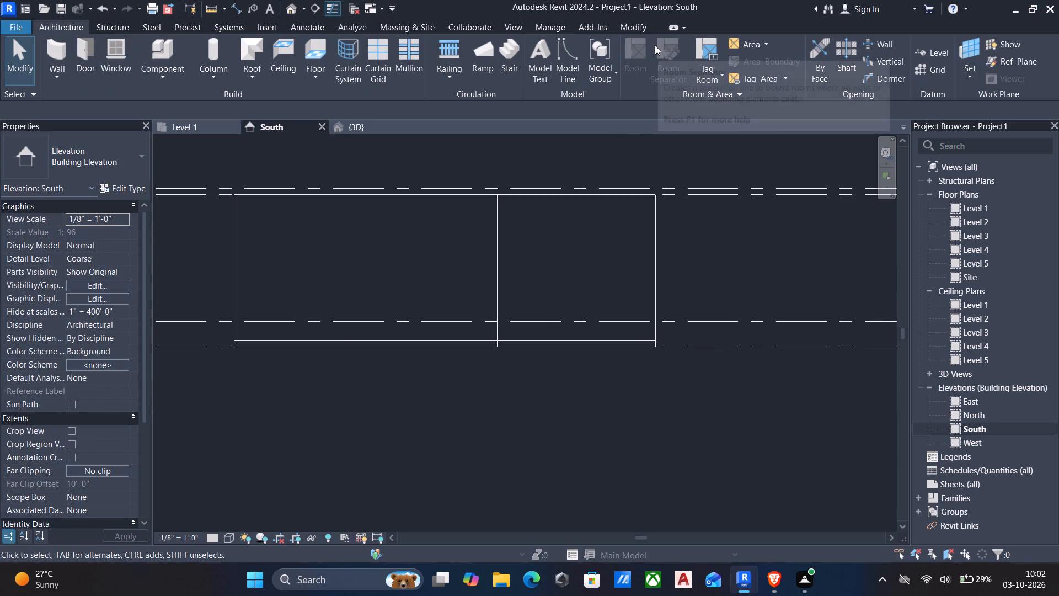
# Set the 3D view's detail level to Coarse and its visual style to Shaded.
pyautogui.click(367, 125)
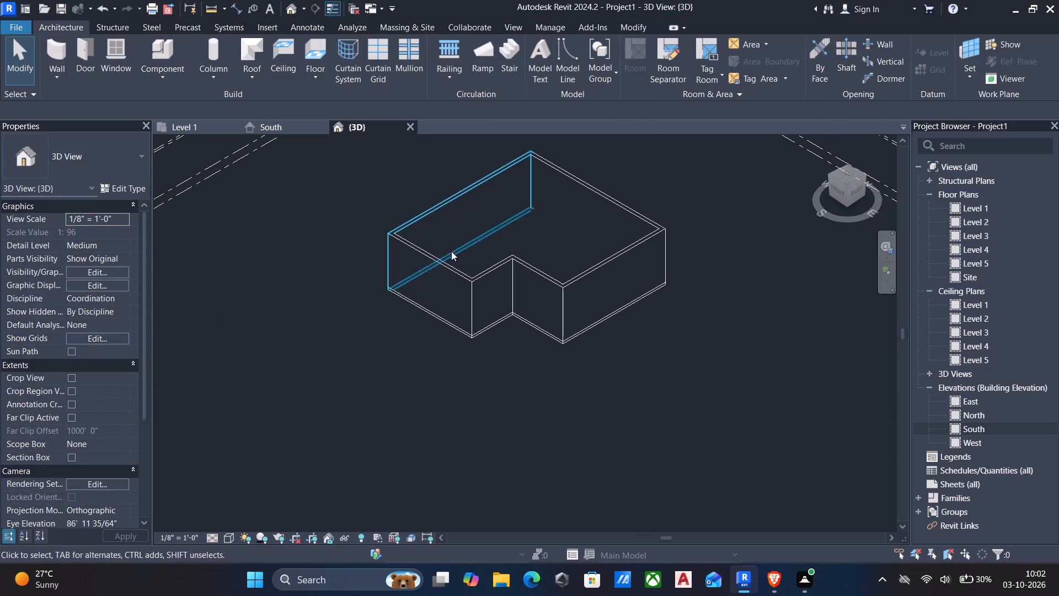
pyautogui.keyDown('shift'); pyautogui.moveTo(512, 254); pyautogui.dragTo(552, 236, button='middle'); pyautogui.keyUp('shift')
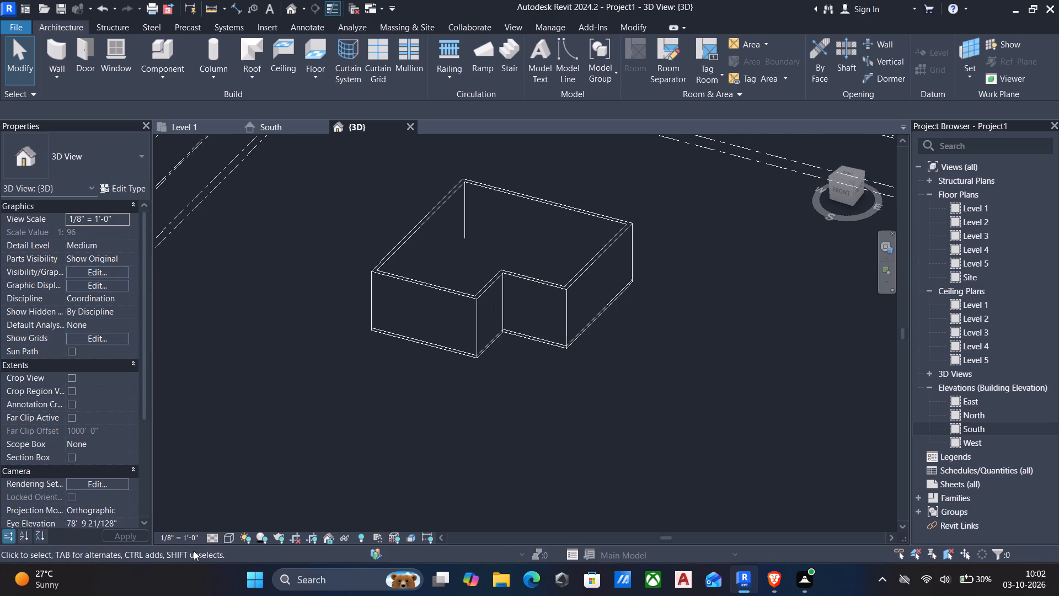
pyautogui.click(213, 535)
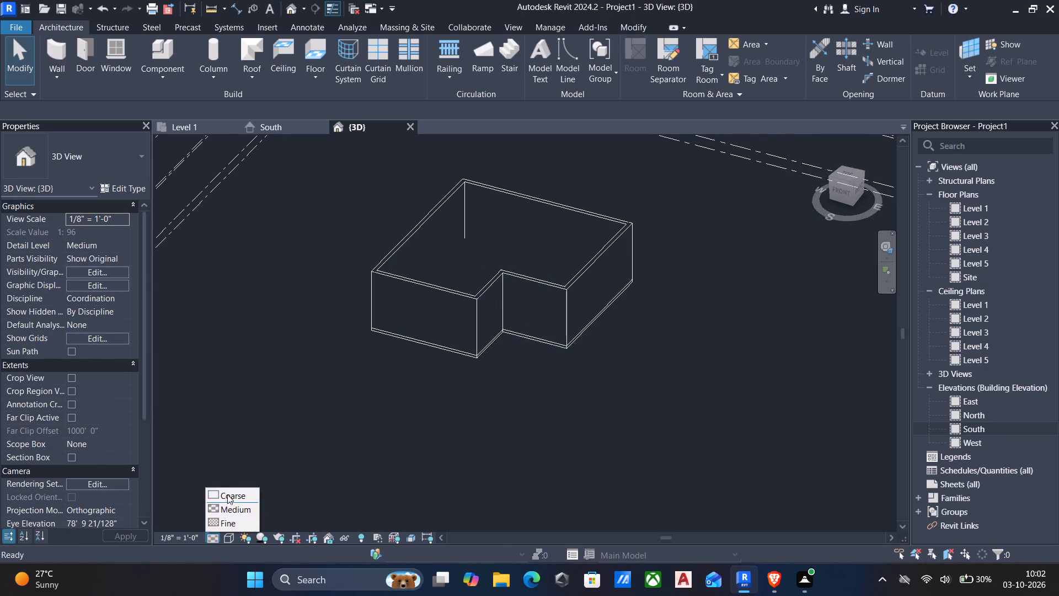
pyautogui.click(227, 493)
pyautogui.click(224, 538)
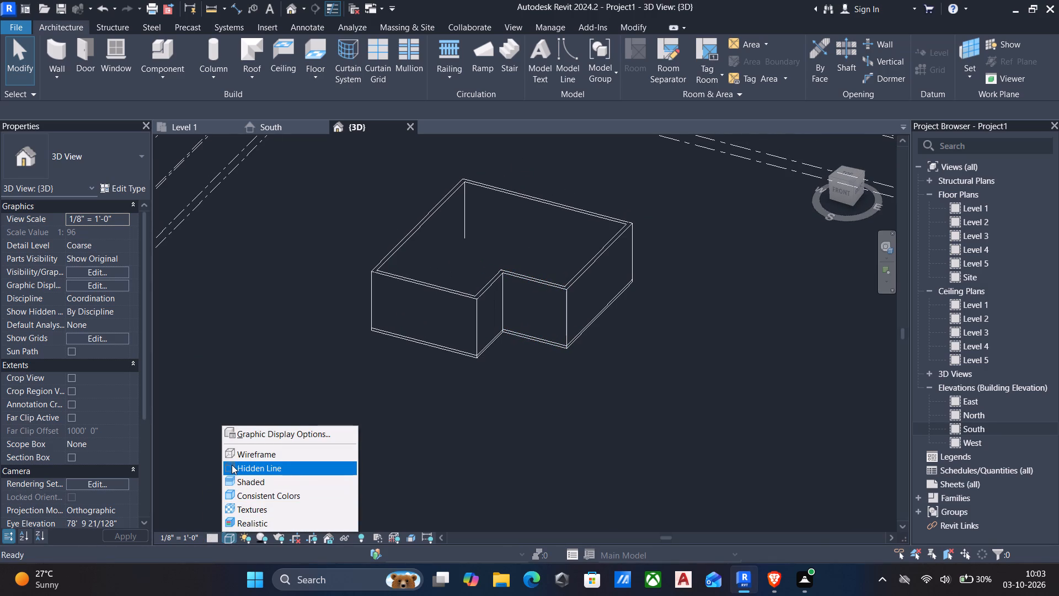
pyautogui.click(237, 484)
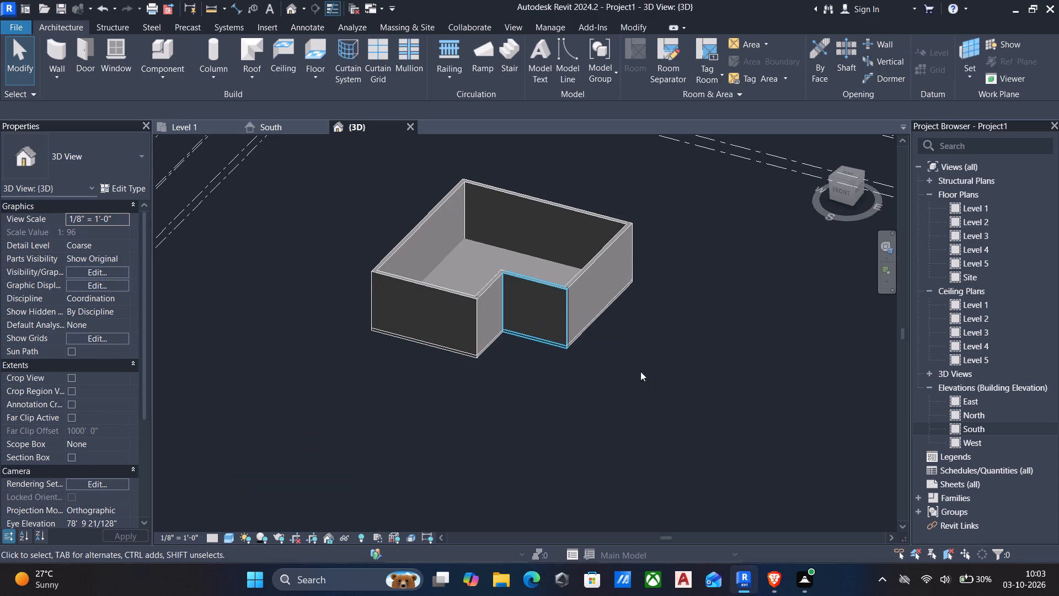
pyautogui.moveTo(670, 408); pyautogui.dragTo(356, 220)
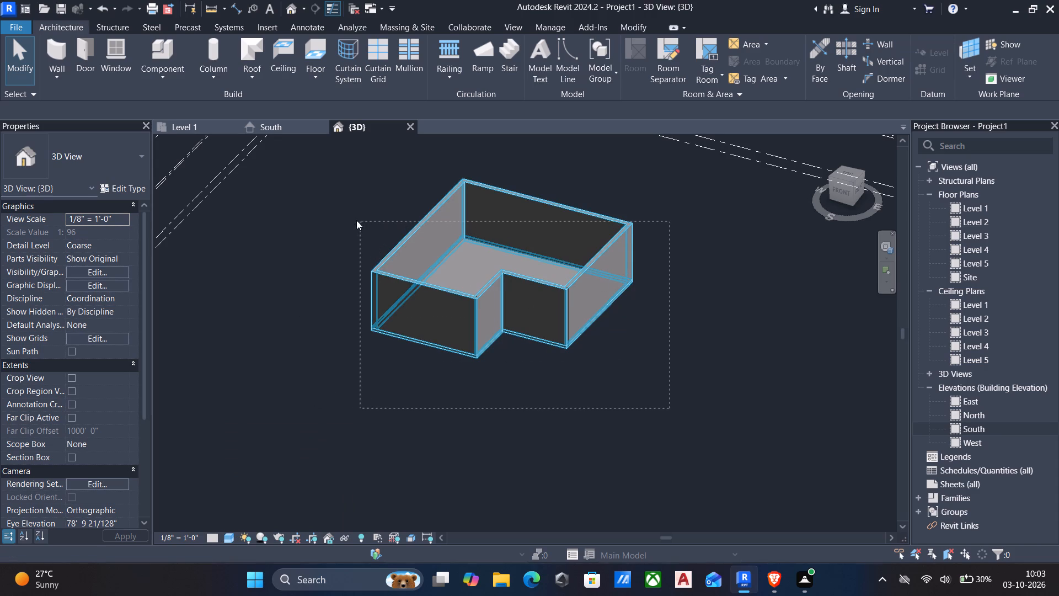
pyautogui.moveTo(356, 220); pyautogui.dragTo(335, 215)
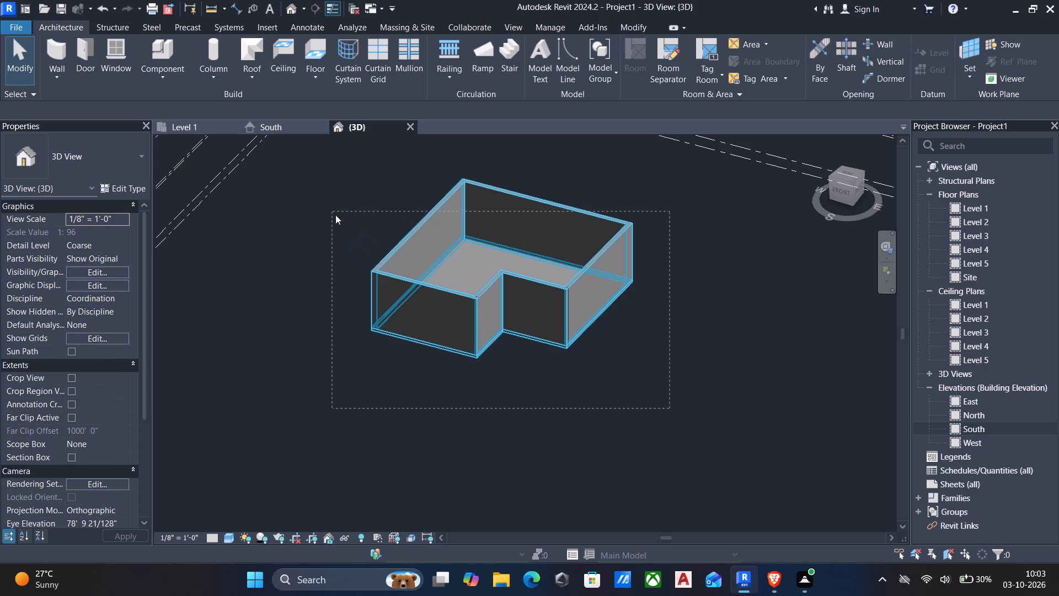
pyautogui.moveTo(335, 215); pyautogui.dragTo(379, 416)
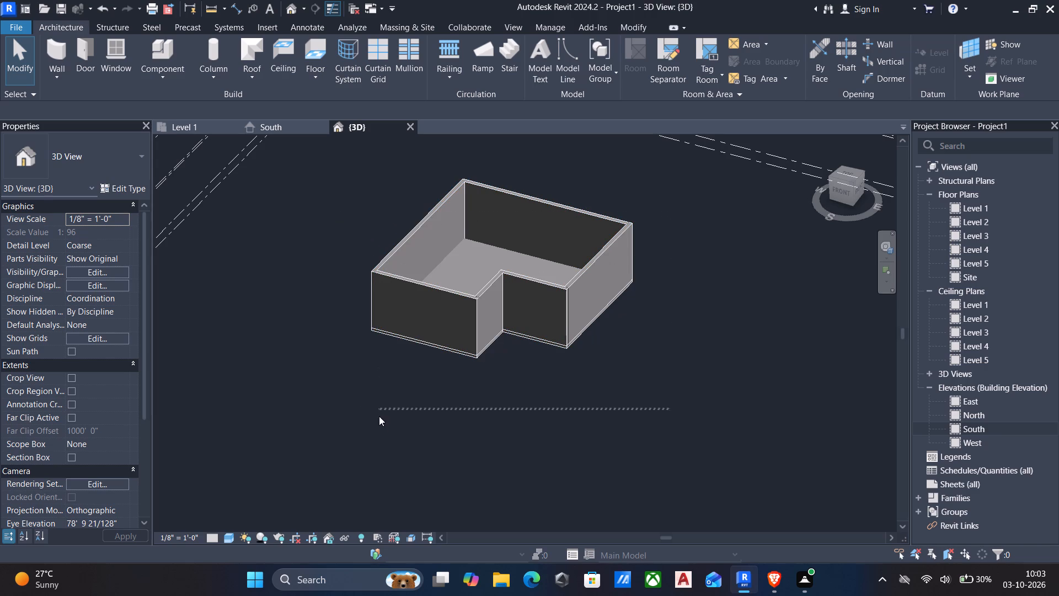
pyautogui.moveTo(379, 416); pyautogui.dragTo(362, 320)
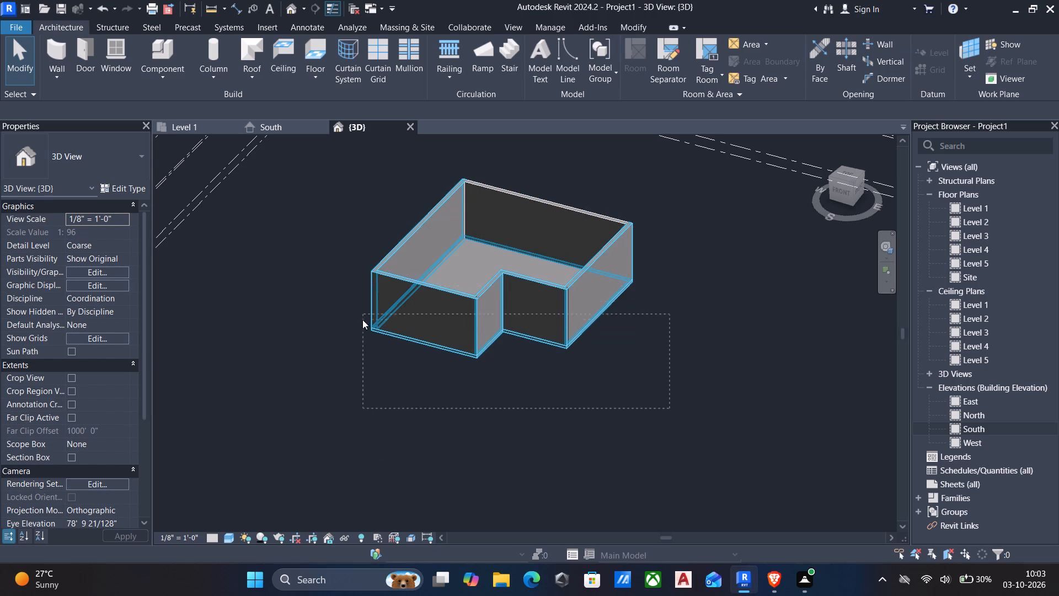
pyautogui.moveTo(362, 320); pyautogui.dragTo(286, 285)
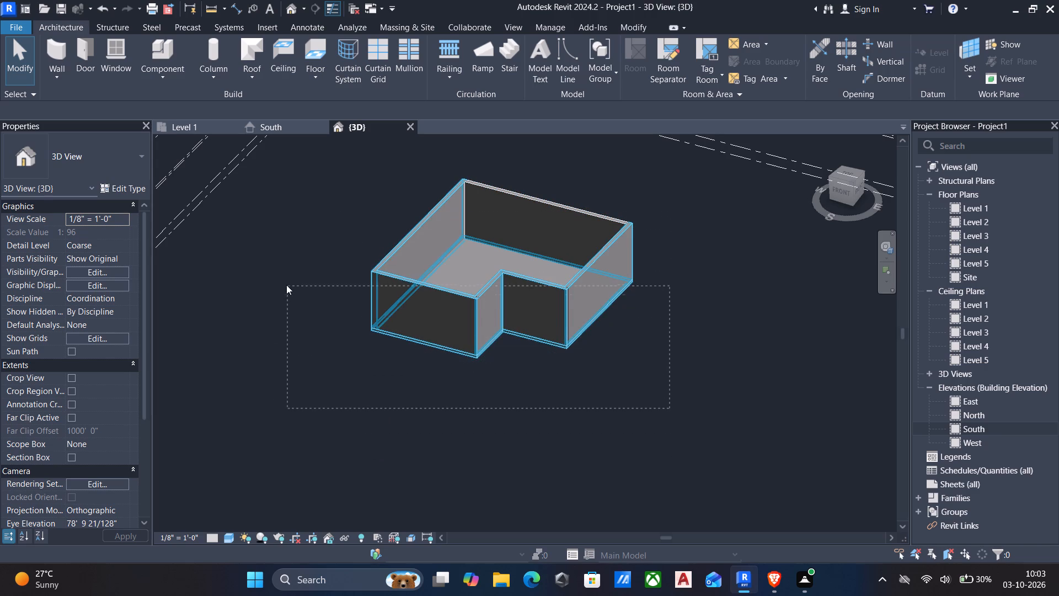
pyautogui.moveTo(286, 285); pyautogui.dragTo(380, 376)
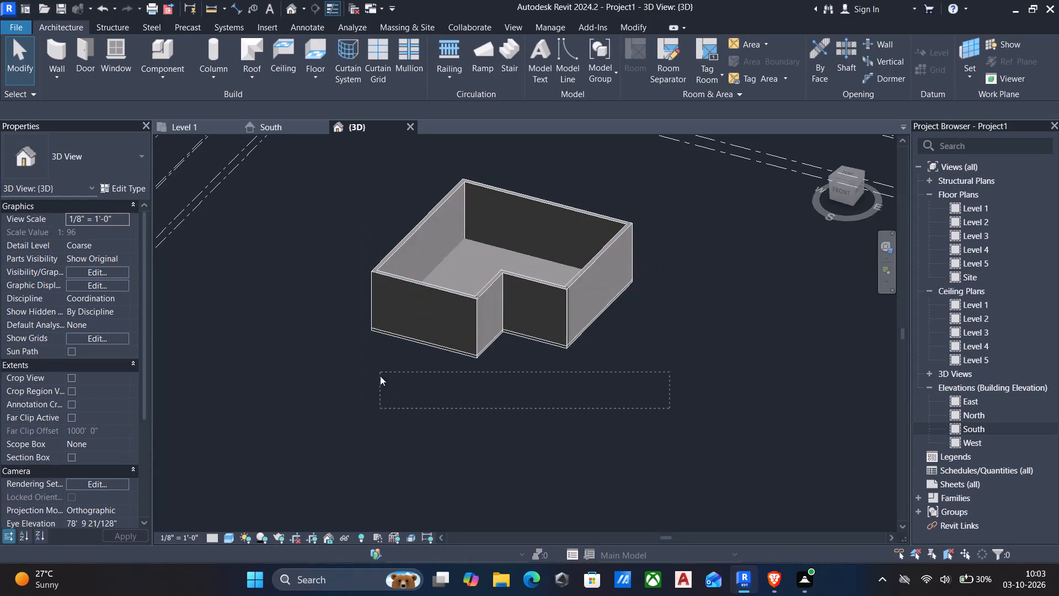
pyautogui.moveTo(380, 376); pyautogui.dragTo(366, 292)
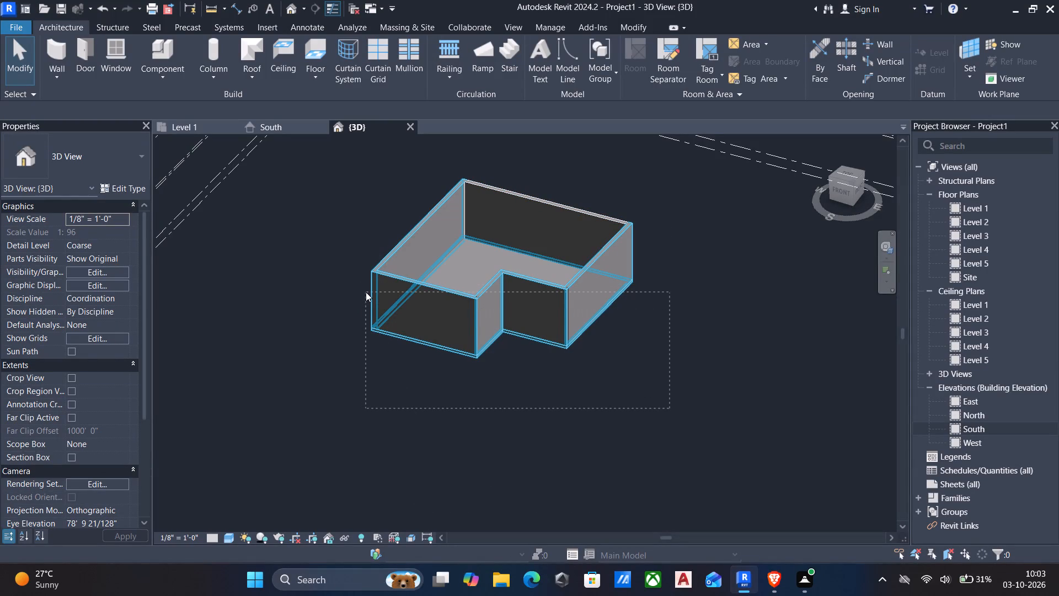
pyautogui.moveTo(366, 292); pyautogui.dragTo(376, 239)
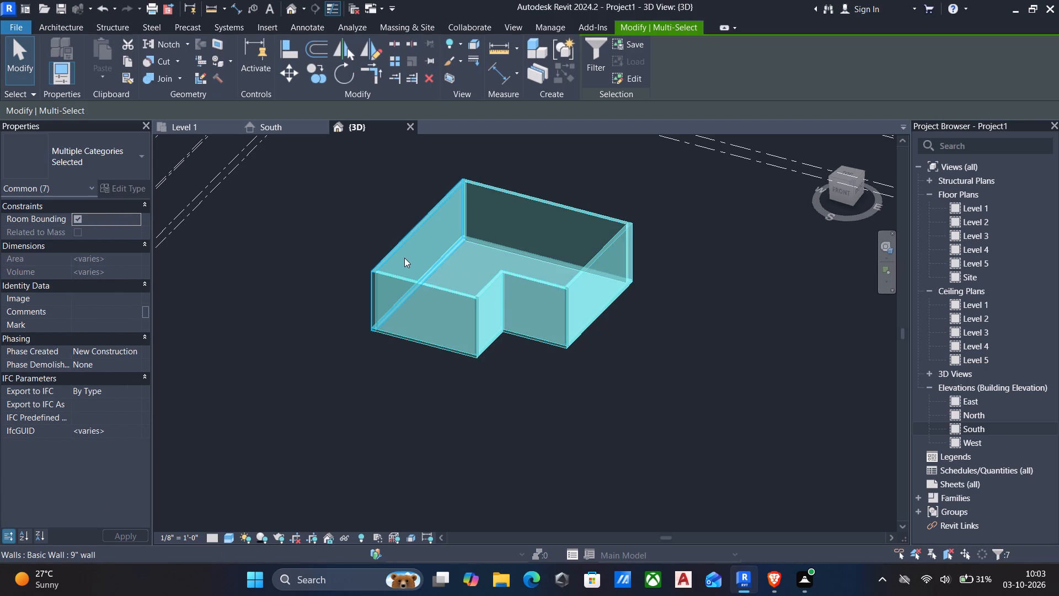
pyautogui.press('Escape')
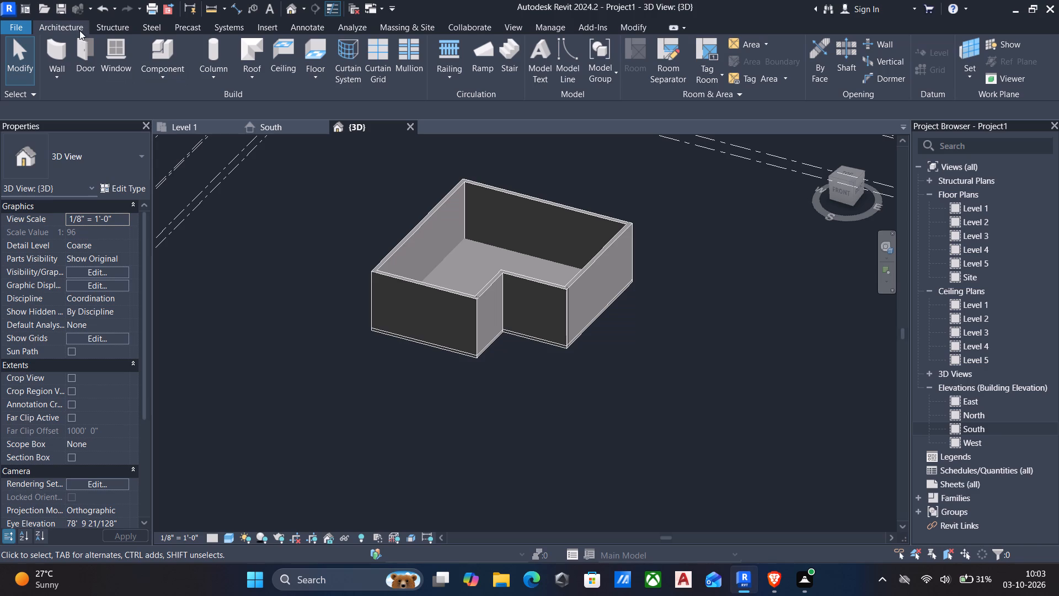
# Start an in-place component in the Generic Models category, named Generic Models 1.
pyautogui.click(157, 82)
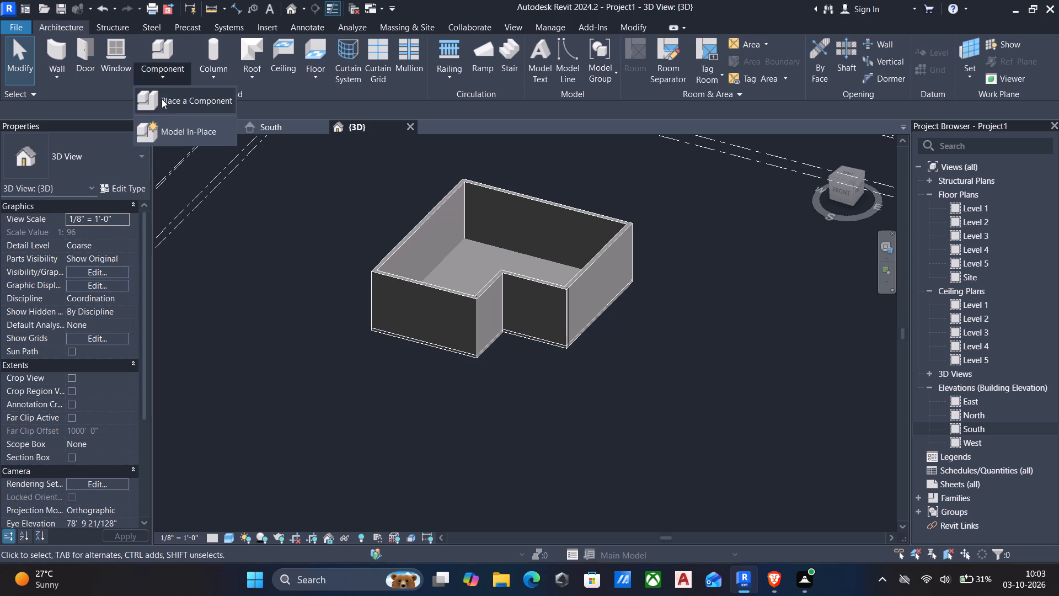
pyautogui.click(166, 127)
pyautogui.scroll(-5, 475, 223)
pyautogui.scroll(1, 475, 223)
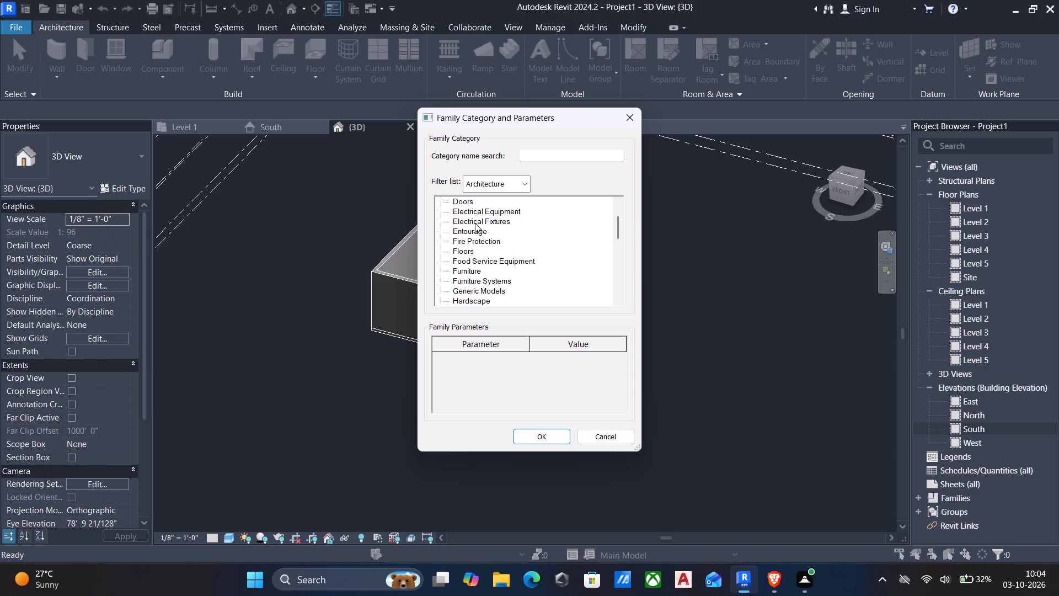
pyautogui.scroll(-4, 478, 236)
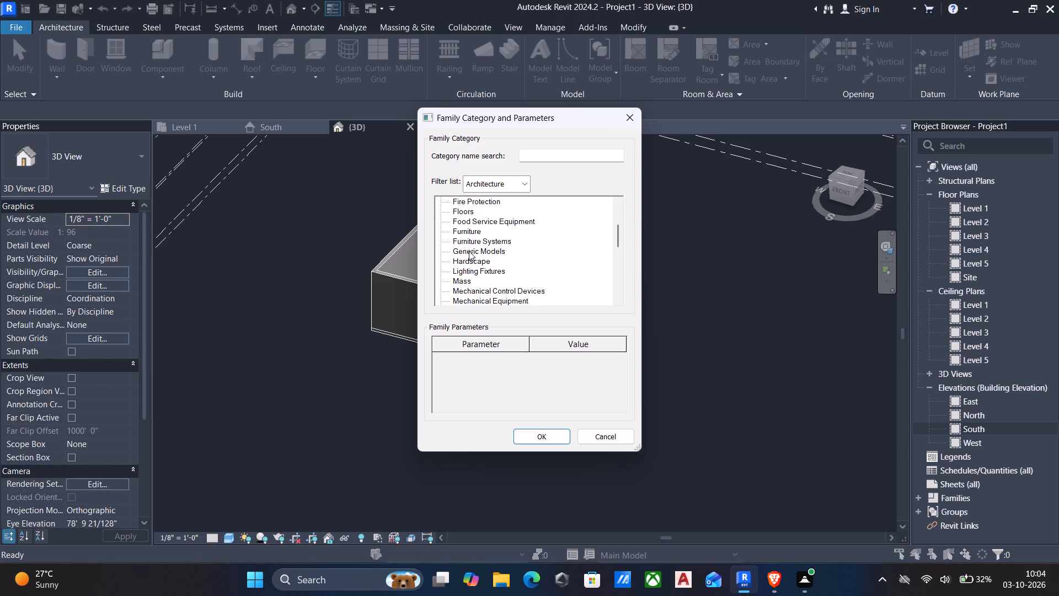
pyautogui.click(469, 251)
pyautogui.click(525, 431)
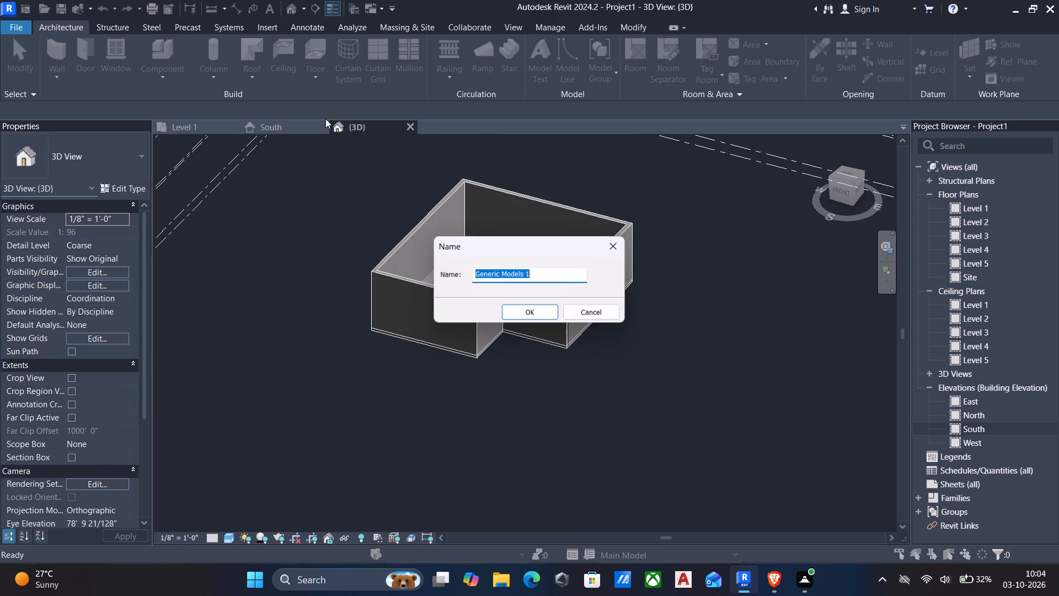
pyautogui.click(538, 309)
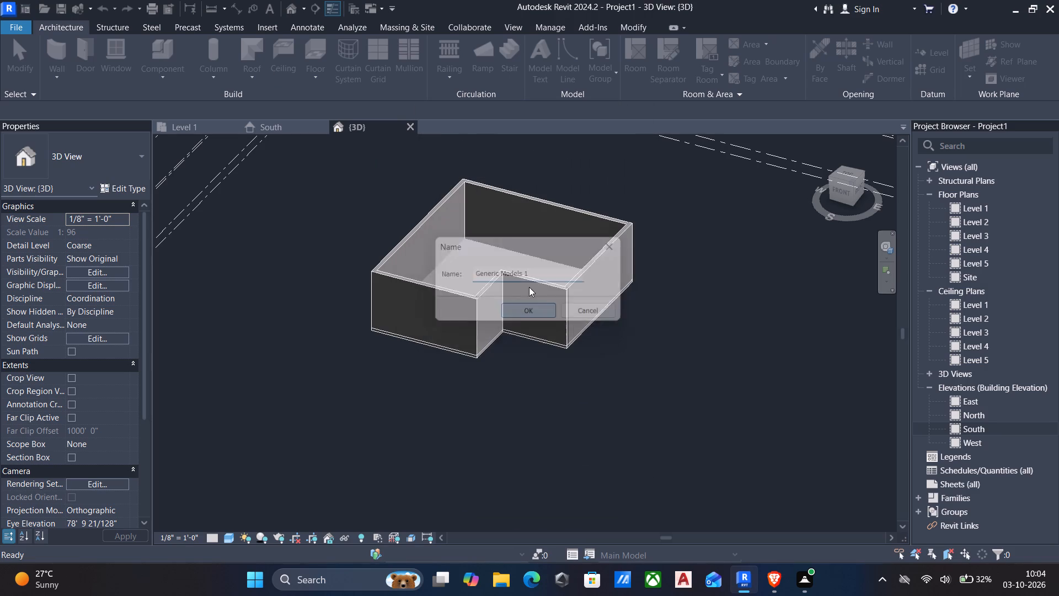
# Start an extrusion and set its work plane to the outer face of the short return wall at the L-shaped building's notch.
pyautogui.click(114, 54)
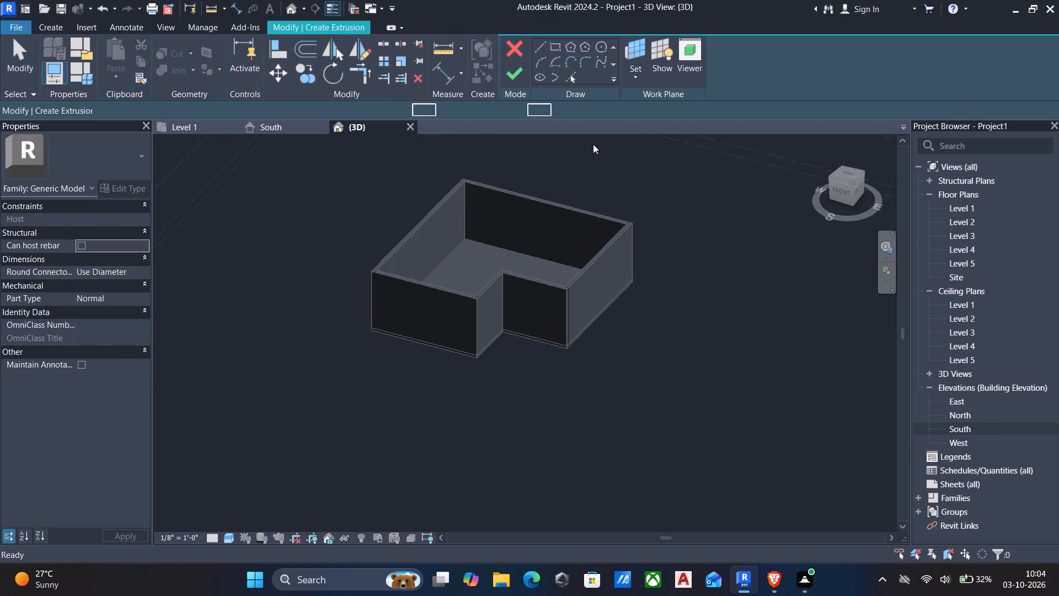
pyautogui.click(637, 78)
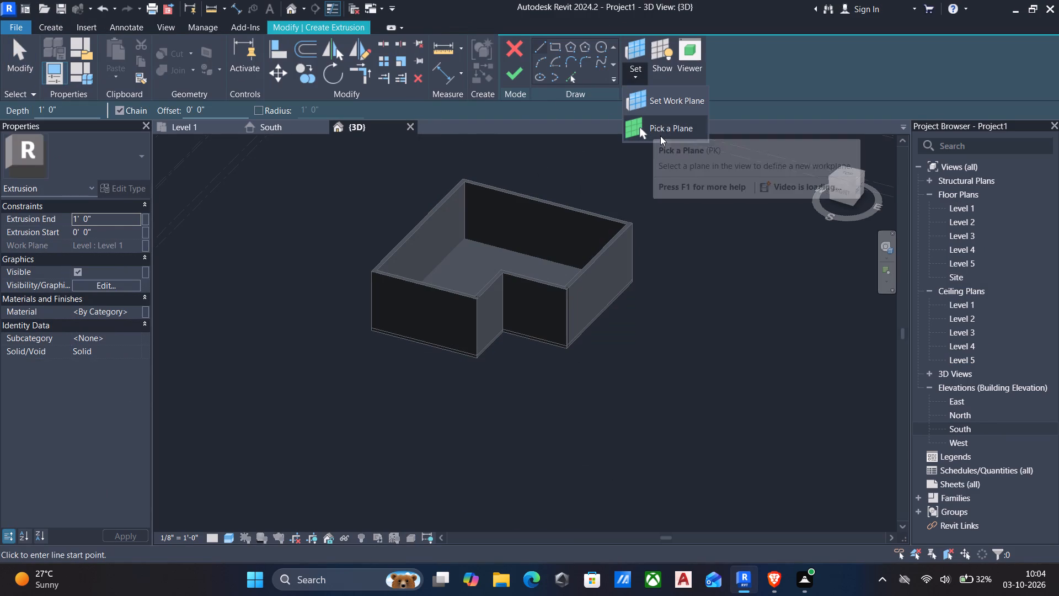
pyautogui.click(662, 131)
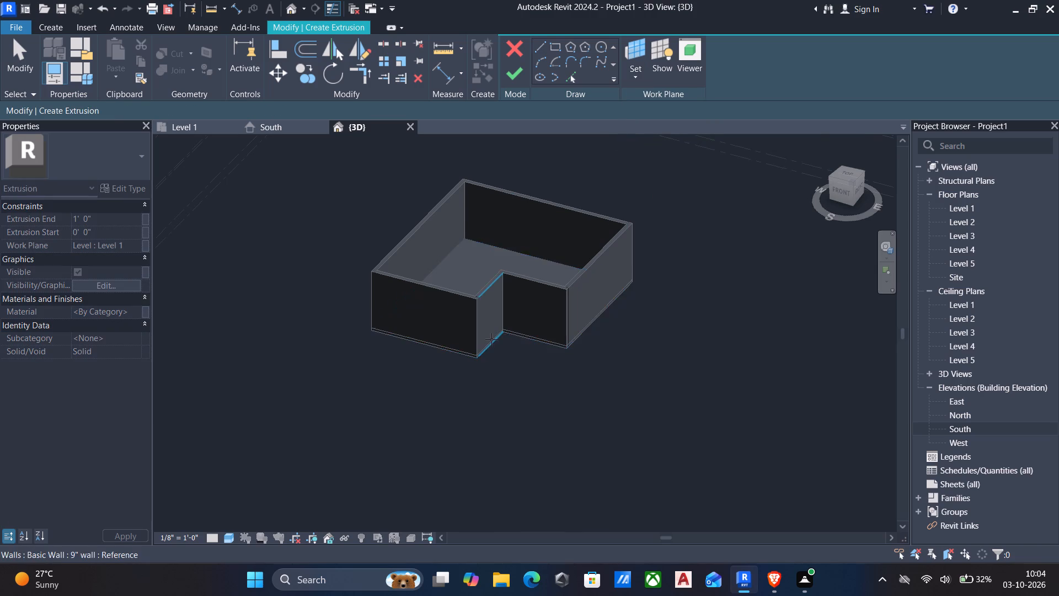
pyautogui.scroll(9, 491, 339)
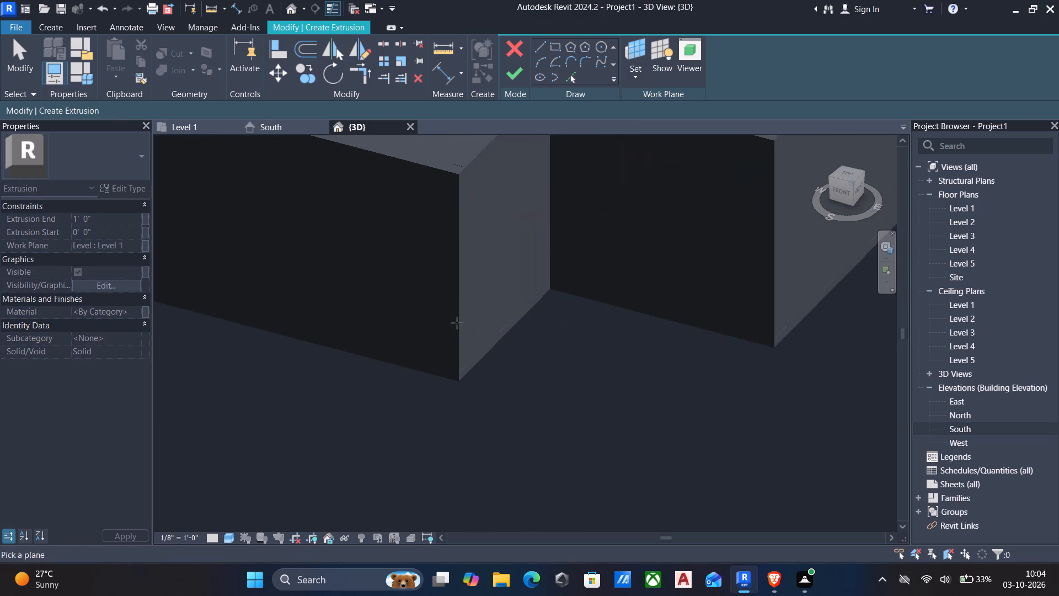
pyautogui.scroll(-3, 465, 271)
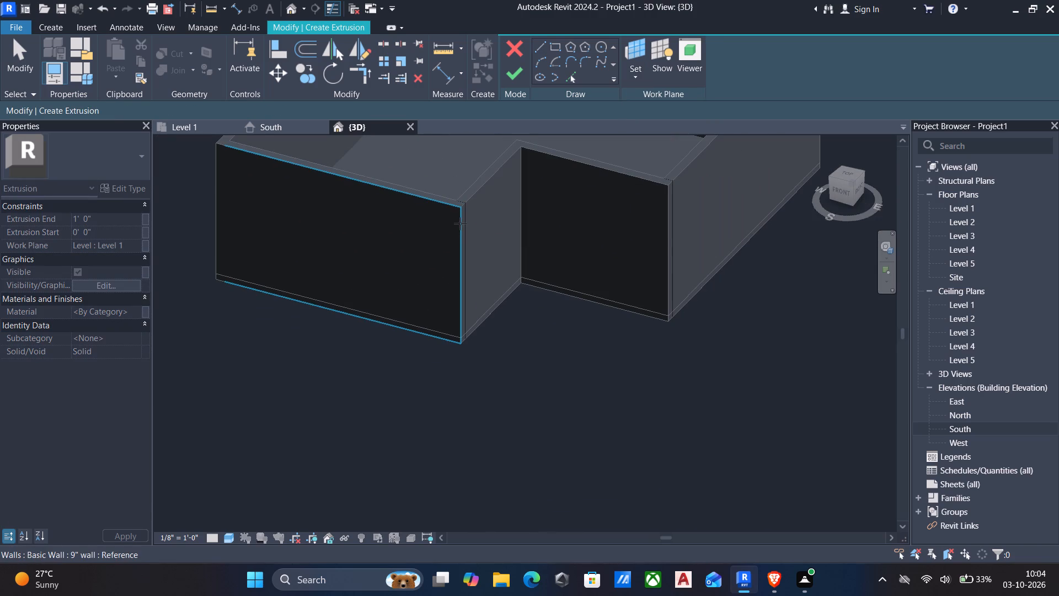
pyautogui.click(462, 222)
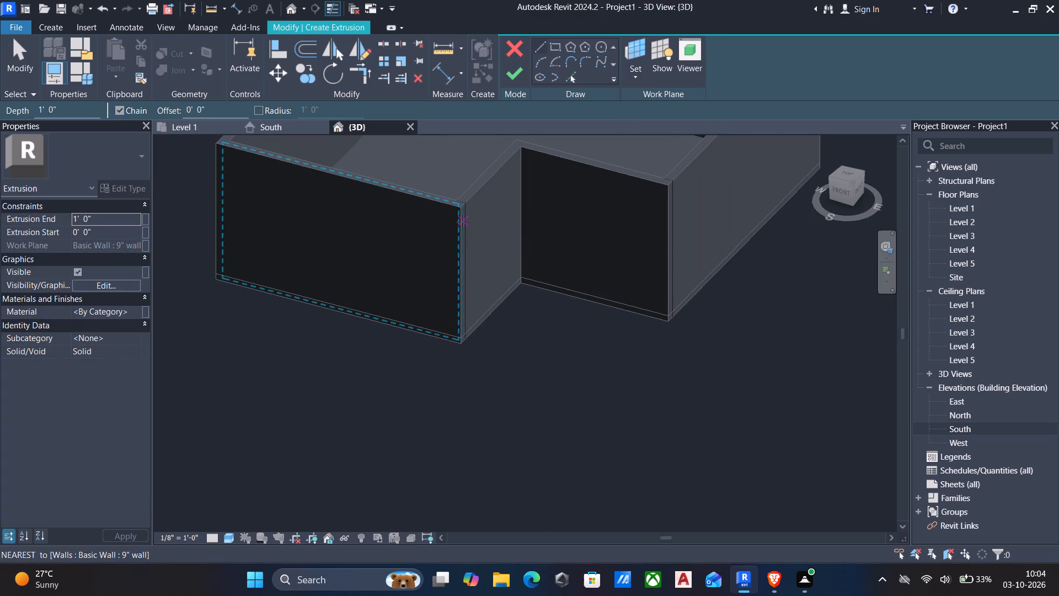
# Sketch a rectangle about 1' 6" wide and 1' 10" high on the return wall's face, starting at its bottom outer corner.
pyautogui.click(560, 48)
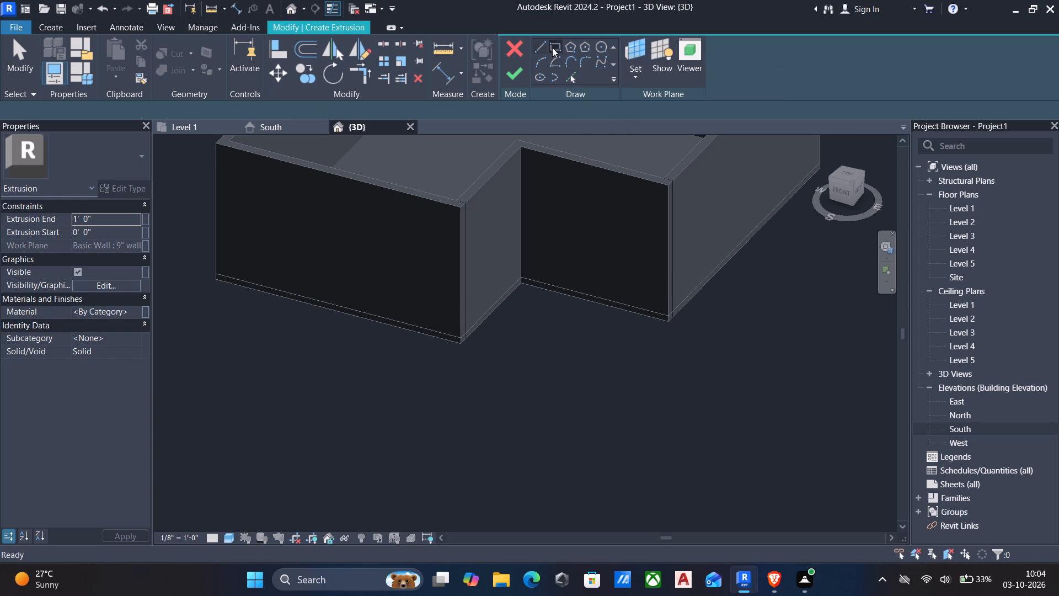
pyautogui.scroll(5, 453, 340)
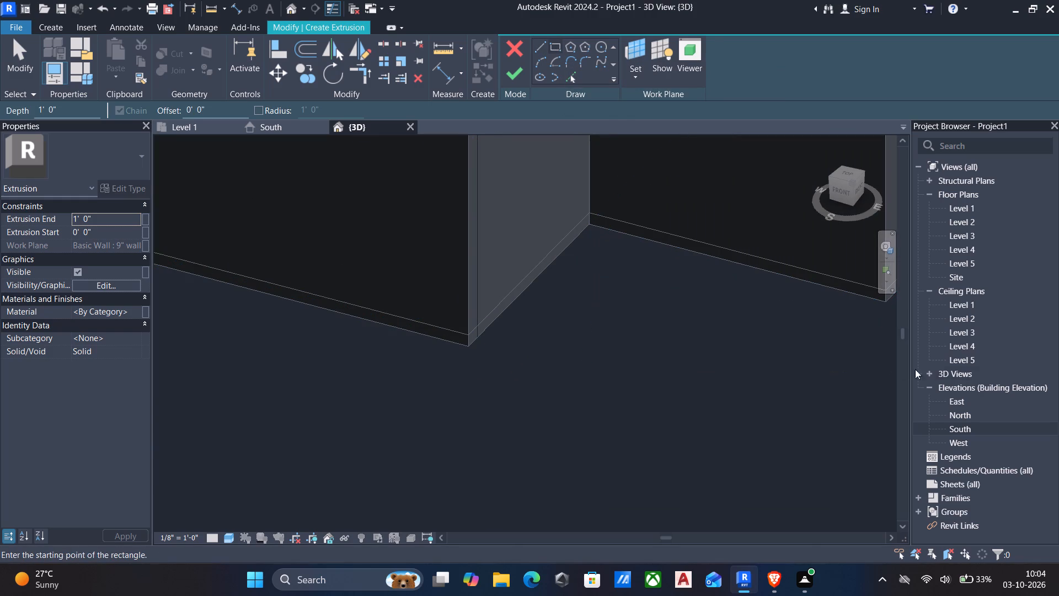
pyautogui.doubleClick(972, 428)
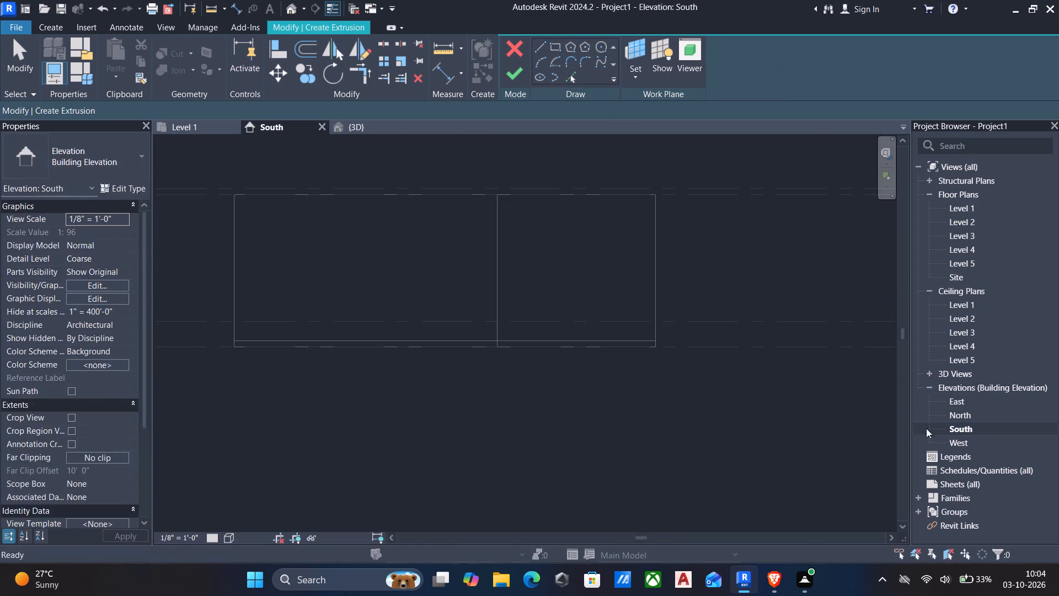
pyautogui.scroll(5, 625, 348)
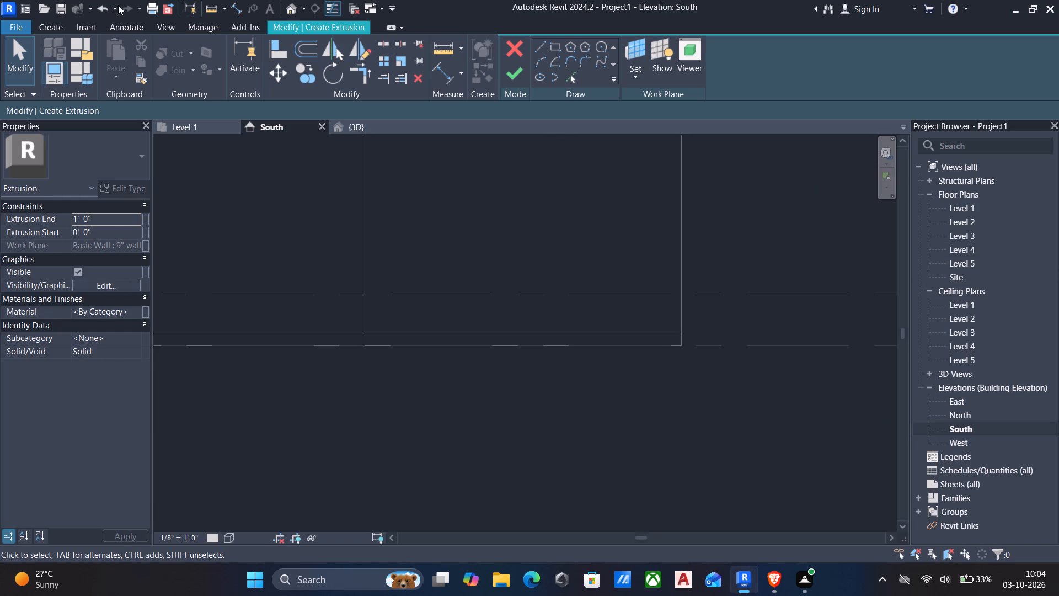
pyautogui.click(367, 131)
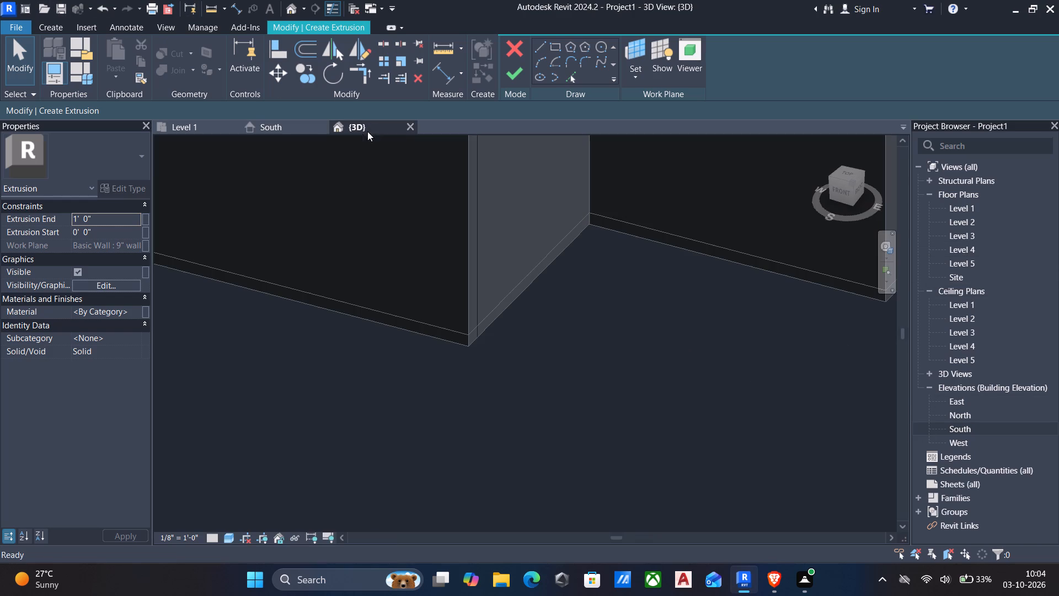
pyautogui.click(553, 47)
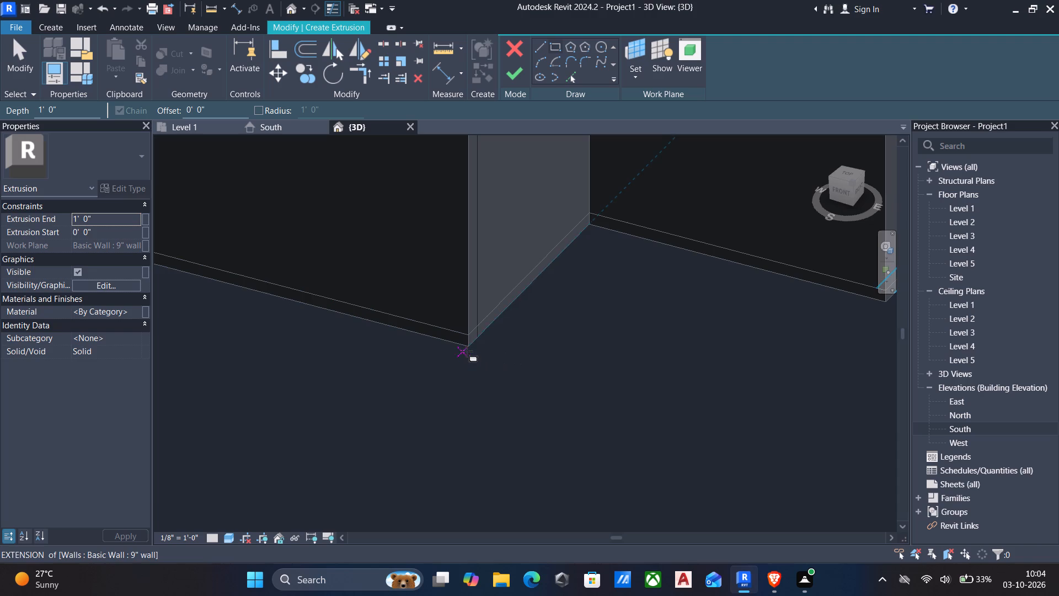
pyautogui.click(470, 347)
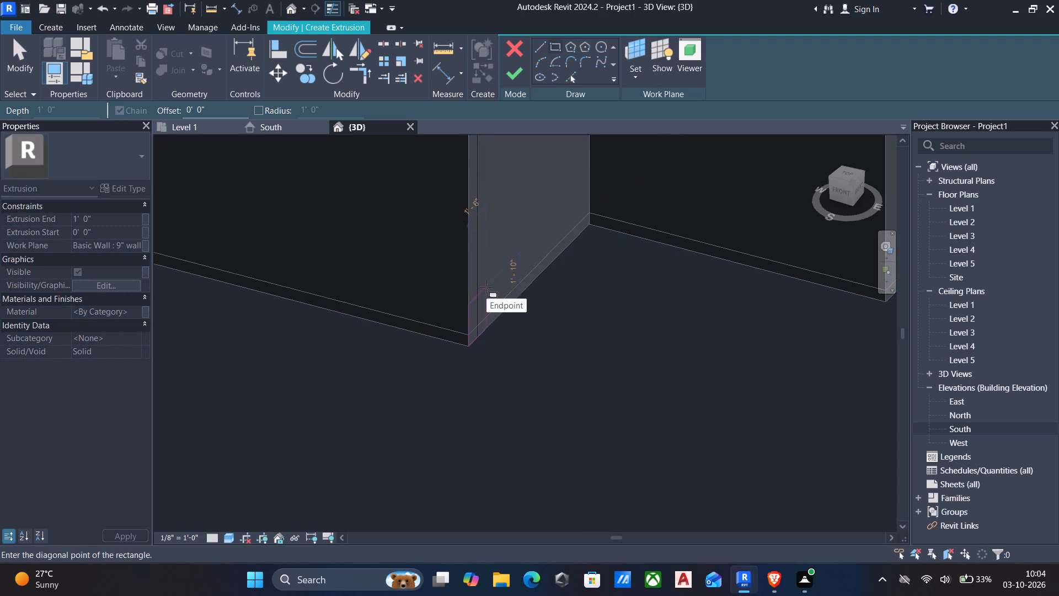
pyautogui.click(486, 287)
pyautogui.press('Escape')
pyautogui.press('Escape')
# Set the rectangle's height to 2' 0" and finish the extrusion sketch with a depth of 1' 0".
pyautogui.click(470, 297)
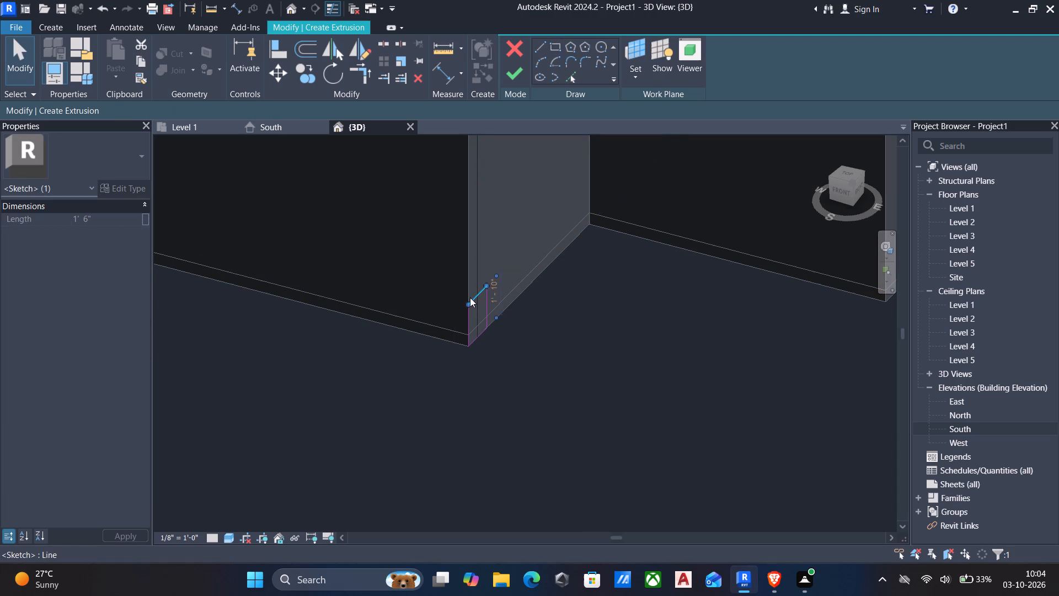
pyautogui.click(495, 295)
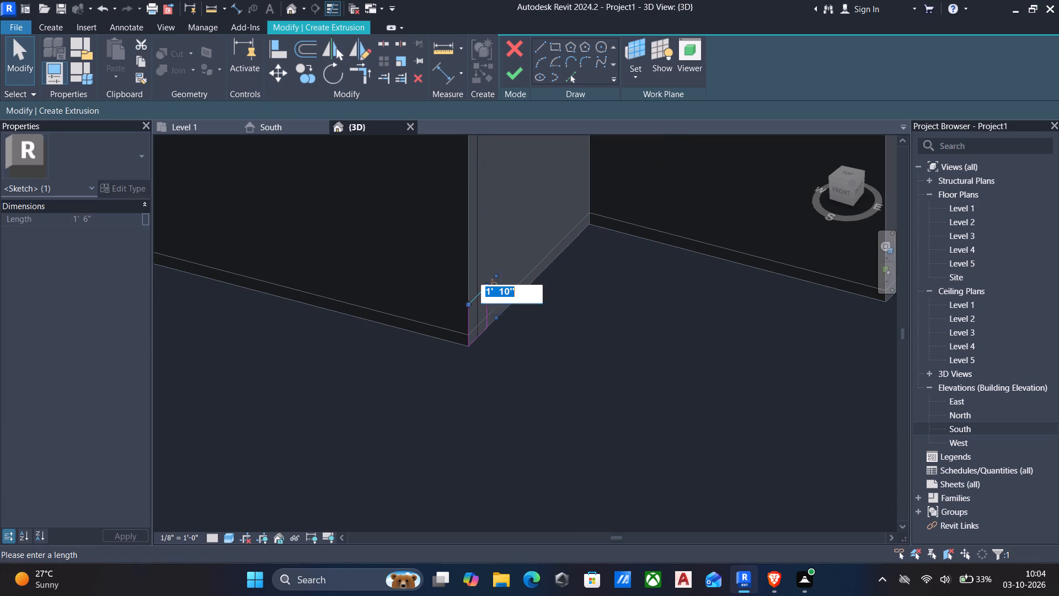
pyautogui.write("2'")
pyautogui.press('Return')
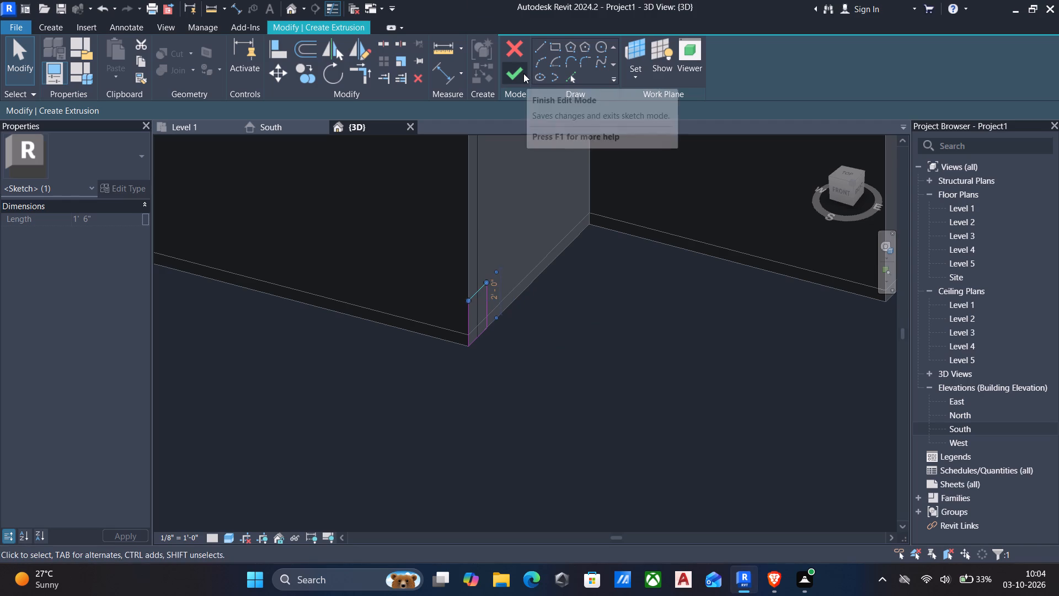
pyautogui.click(523, 73)
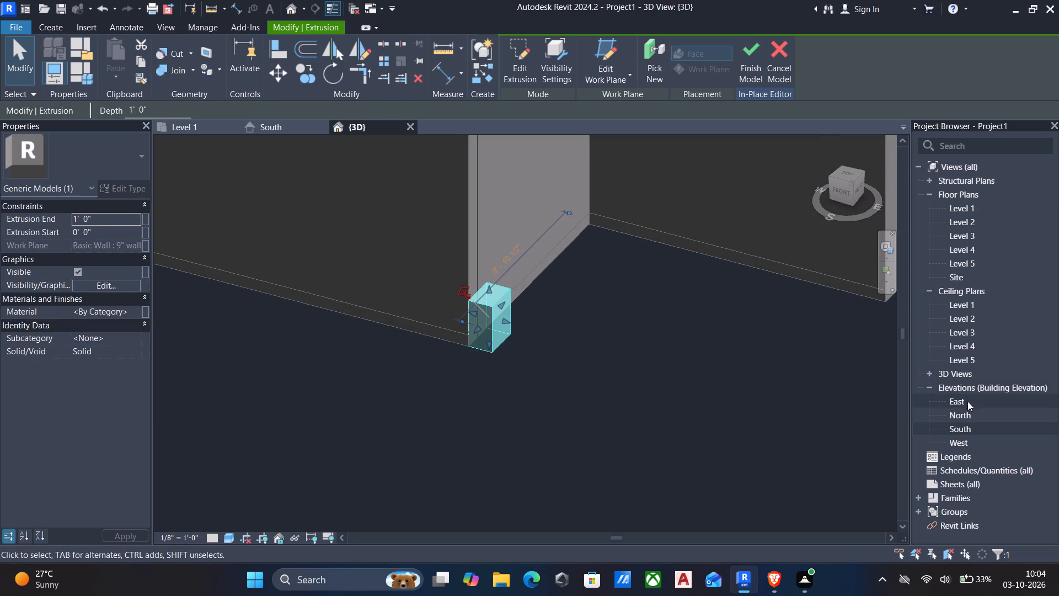
# Examine the extruded block in the North, South and West elevations.
pyautogui.doubleClick(970, 416)
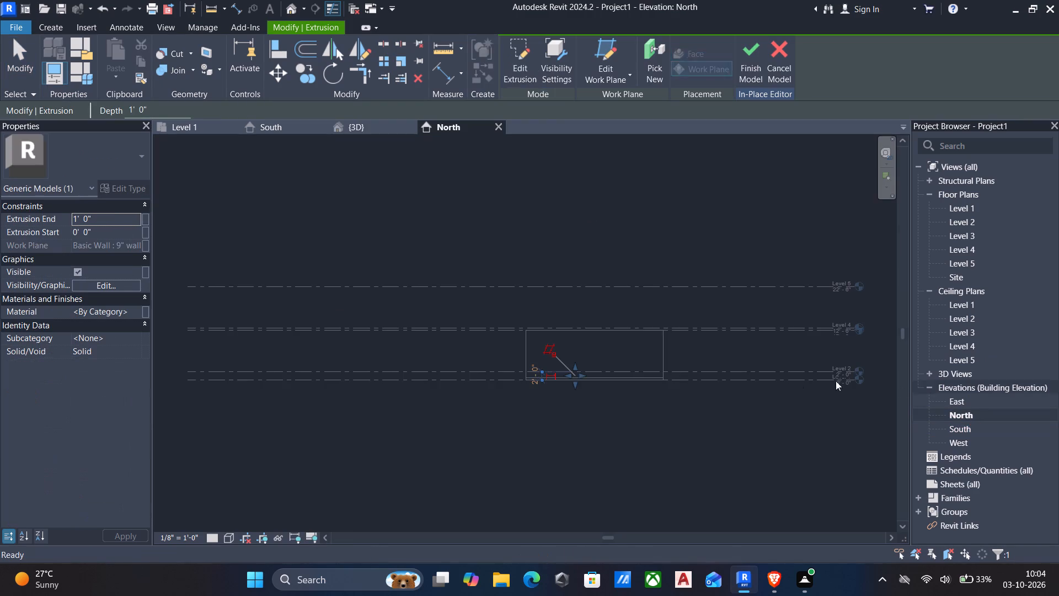
pyautogui.scroll(6, 603, 385)
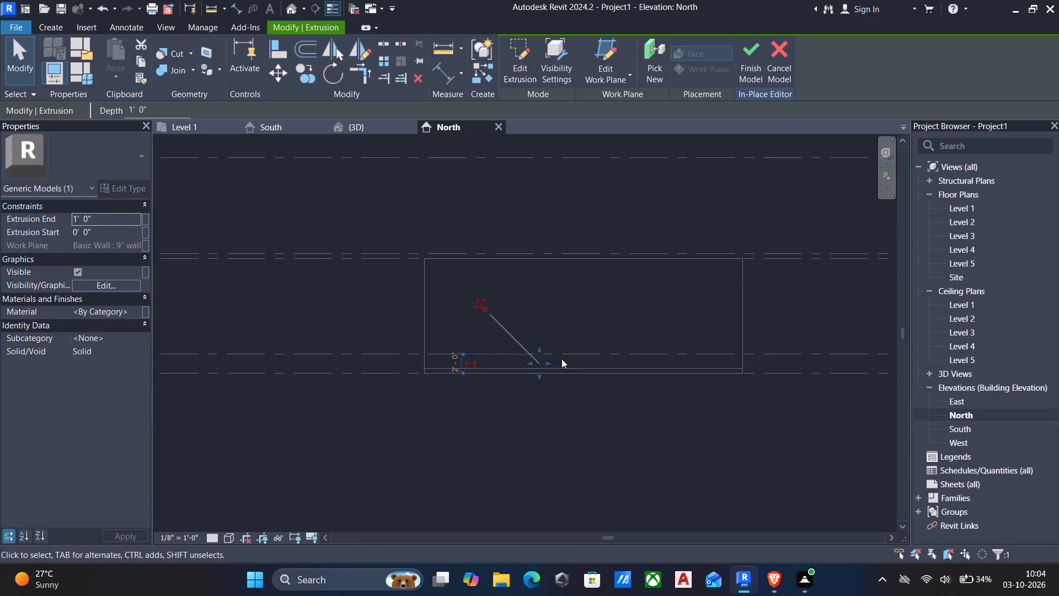
pyautogui.scroll(5, 544, 359)
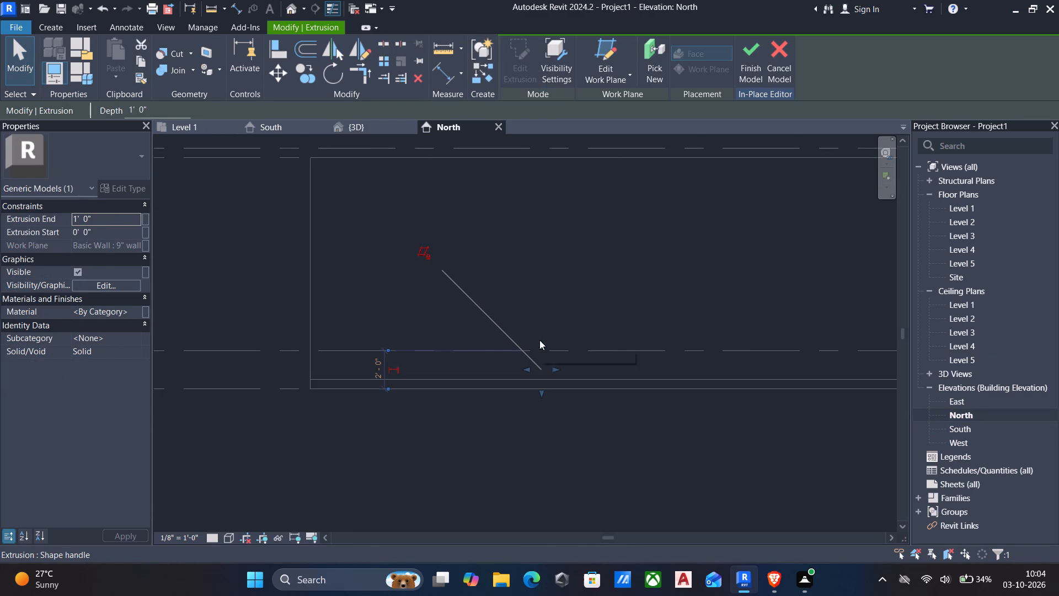
pyautogui.press('Escape')
pyautogui.scroll(3, 538, 341)
pyautogui.scroll(-7, 545, 390)
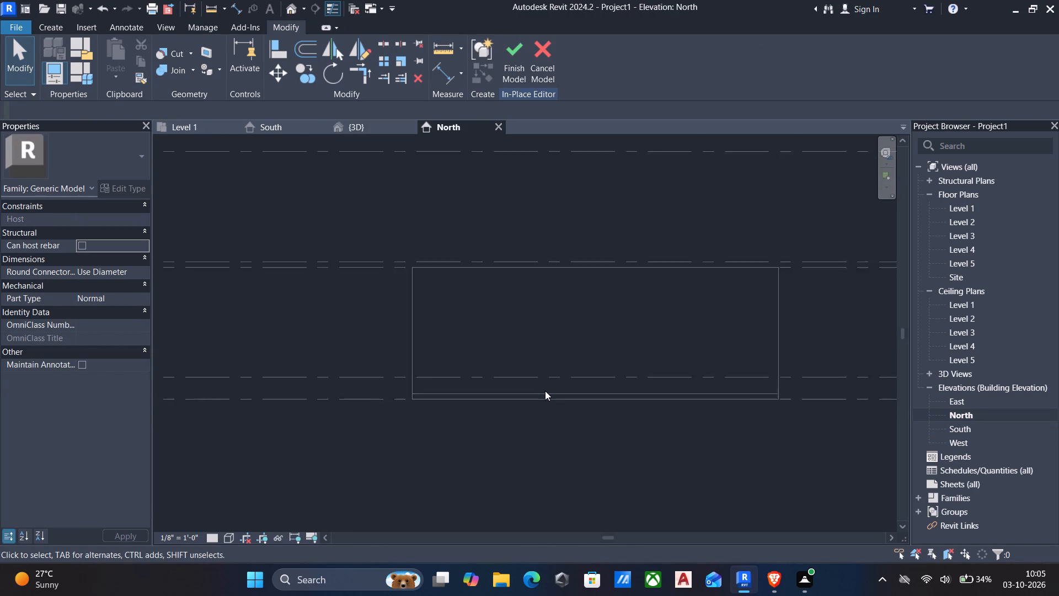
pyautogui.scroll(-2, 545, 391)
pyautogui.doubleClick(994, 429)
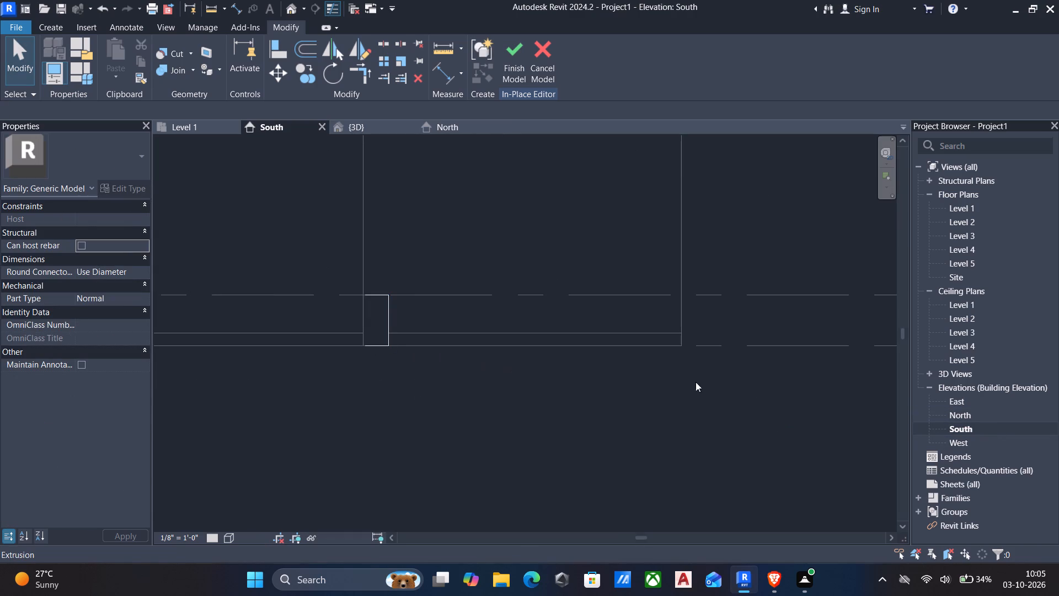
pyautogui.doubleClick(965, 441)
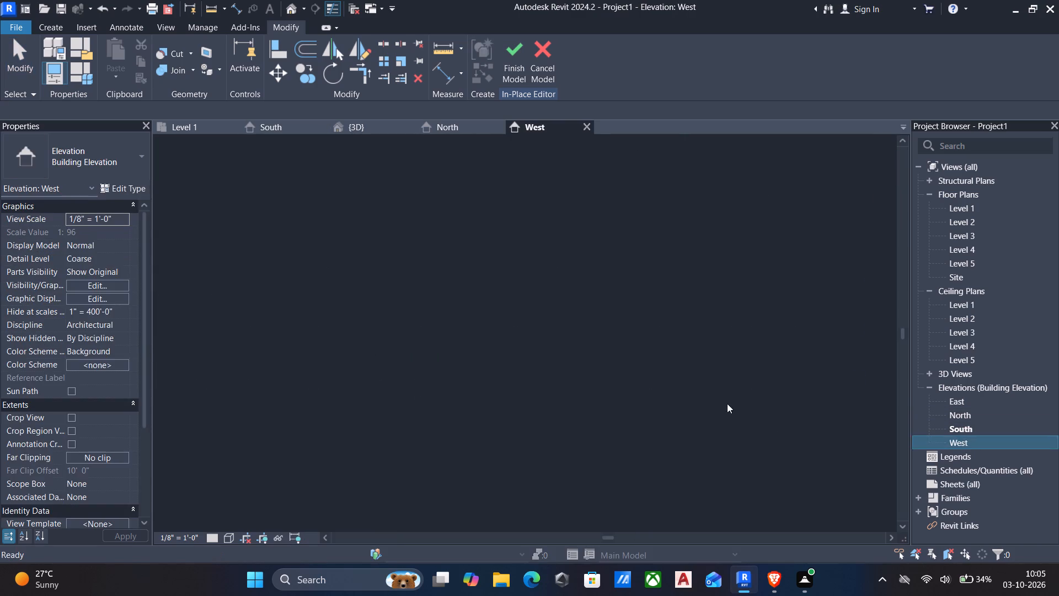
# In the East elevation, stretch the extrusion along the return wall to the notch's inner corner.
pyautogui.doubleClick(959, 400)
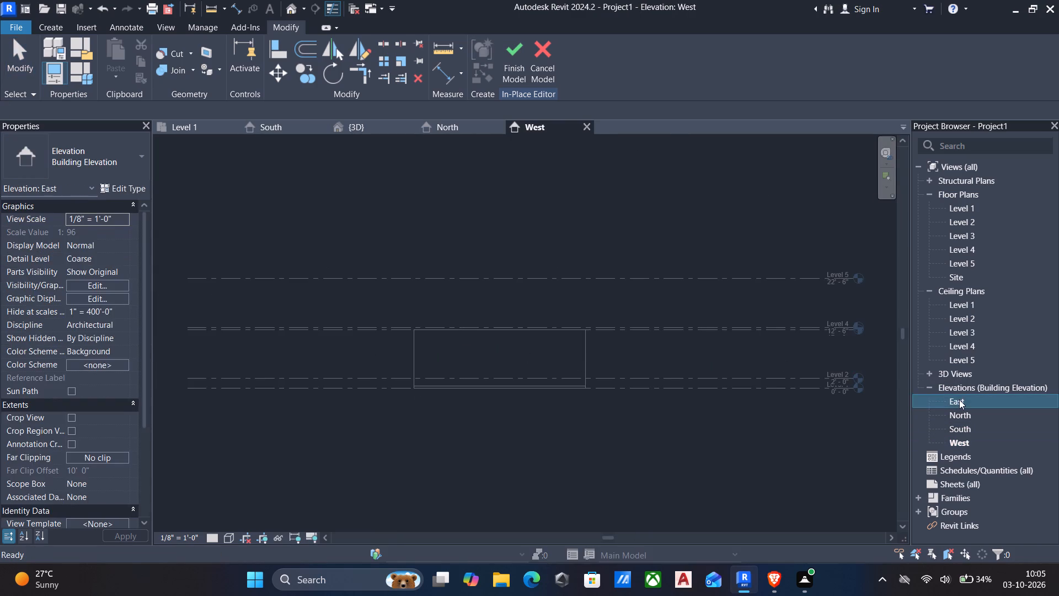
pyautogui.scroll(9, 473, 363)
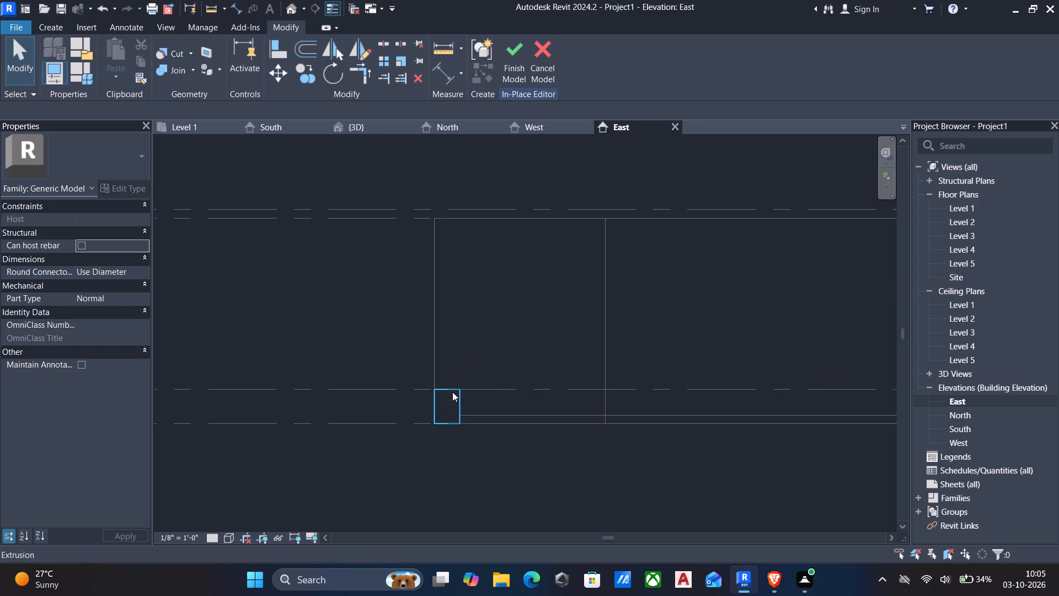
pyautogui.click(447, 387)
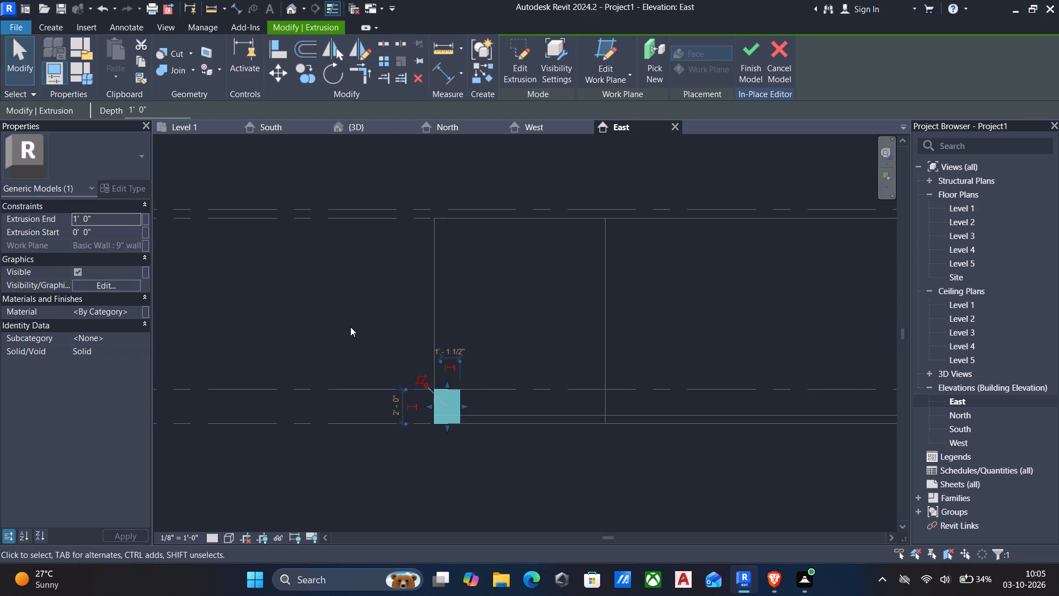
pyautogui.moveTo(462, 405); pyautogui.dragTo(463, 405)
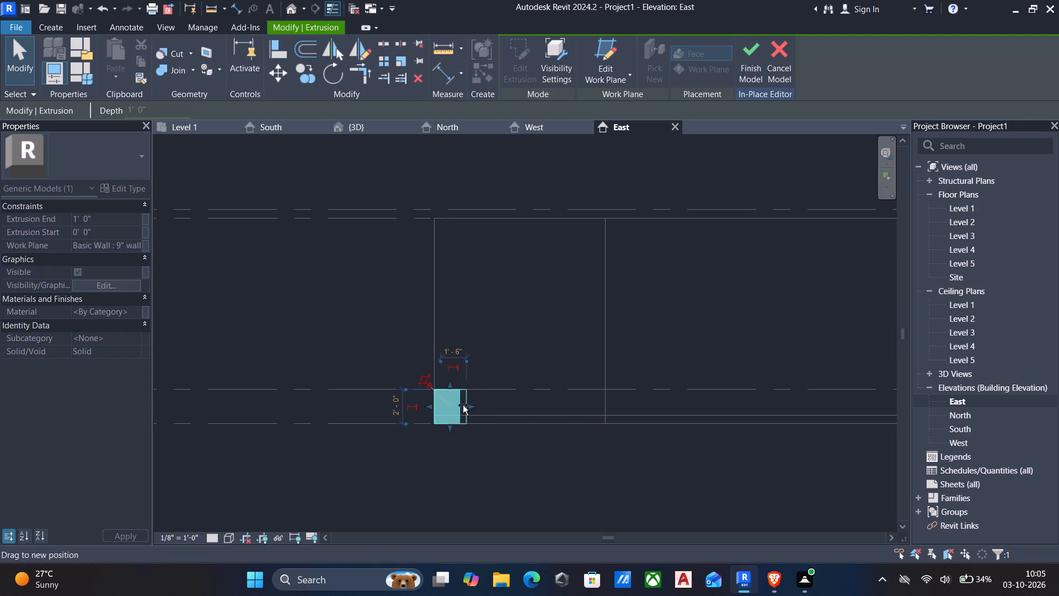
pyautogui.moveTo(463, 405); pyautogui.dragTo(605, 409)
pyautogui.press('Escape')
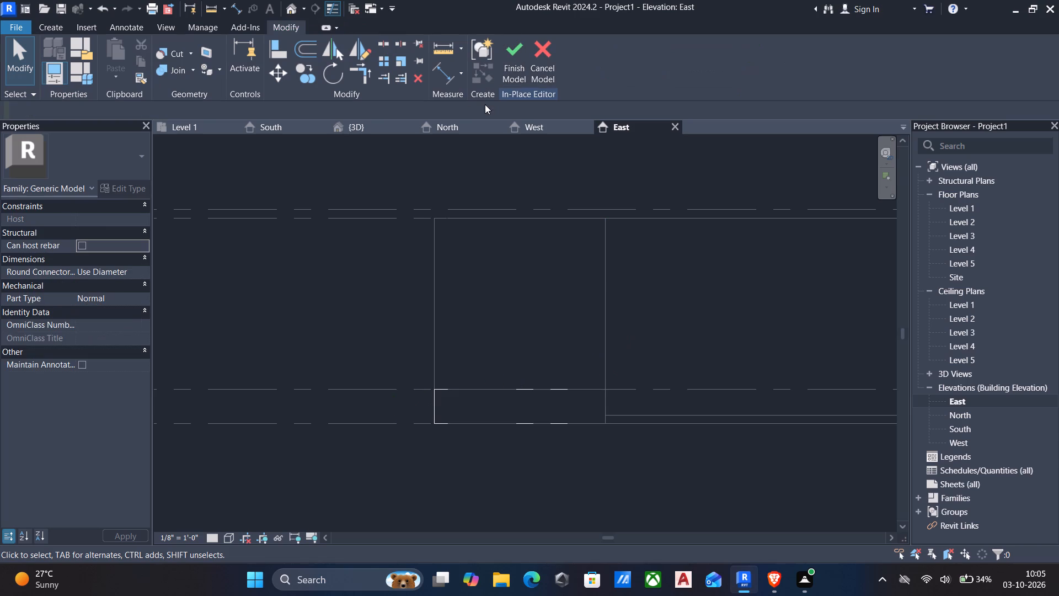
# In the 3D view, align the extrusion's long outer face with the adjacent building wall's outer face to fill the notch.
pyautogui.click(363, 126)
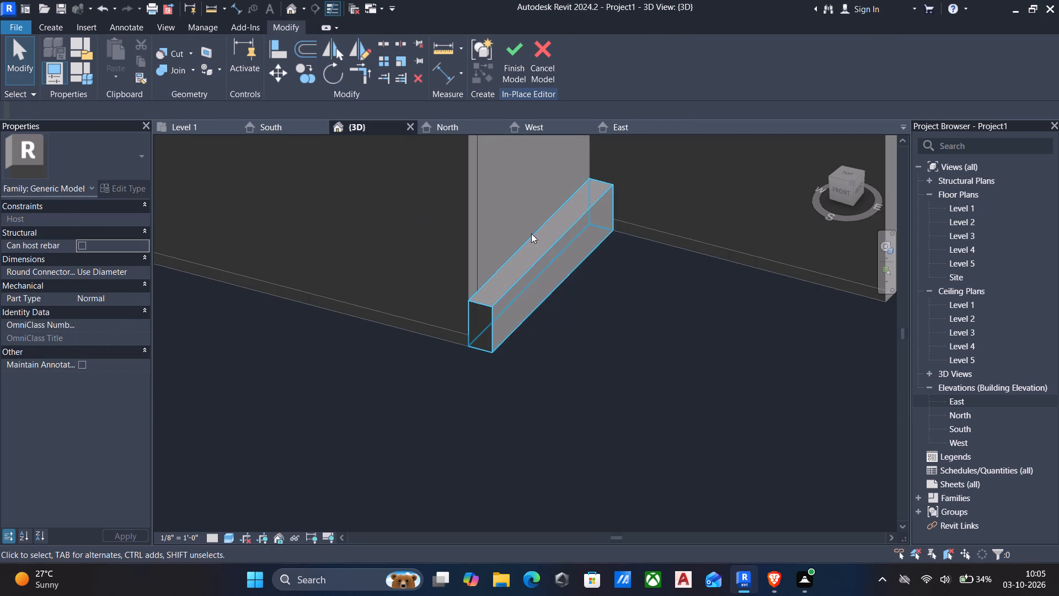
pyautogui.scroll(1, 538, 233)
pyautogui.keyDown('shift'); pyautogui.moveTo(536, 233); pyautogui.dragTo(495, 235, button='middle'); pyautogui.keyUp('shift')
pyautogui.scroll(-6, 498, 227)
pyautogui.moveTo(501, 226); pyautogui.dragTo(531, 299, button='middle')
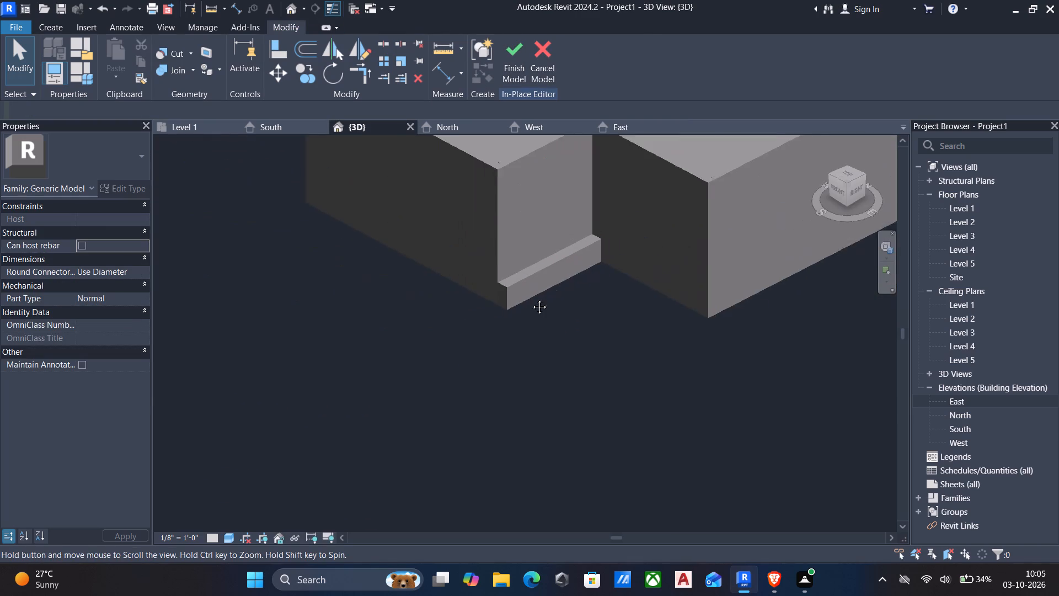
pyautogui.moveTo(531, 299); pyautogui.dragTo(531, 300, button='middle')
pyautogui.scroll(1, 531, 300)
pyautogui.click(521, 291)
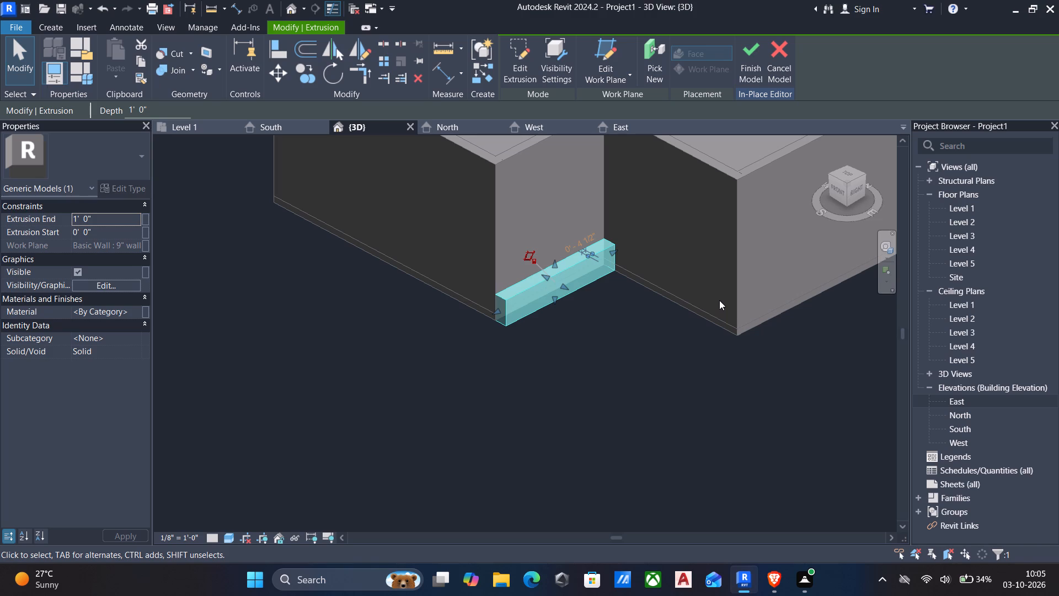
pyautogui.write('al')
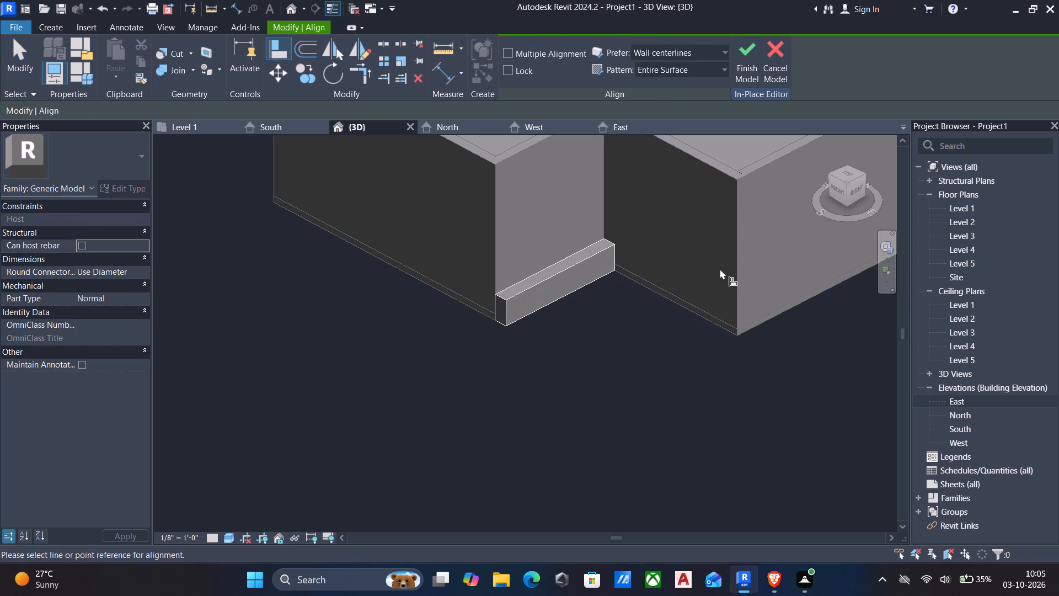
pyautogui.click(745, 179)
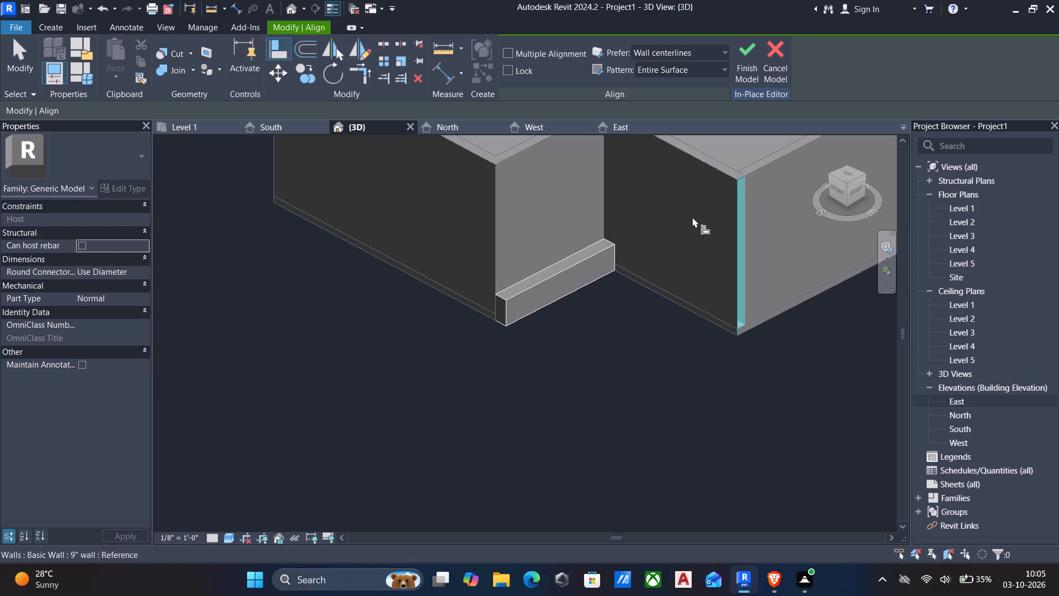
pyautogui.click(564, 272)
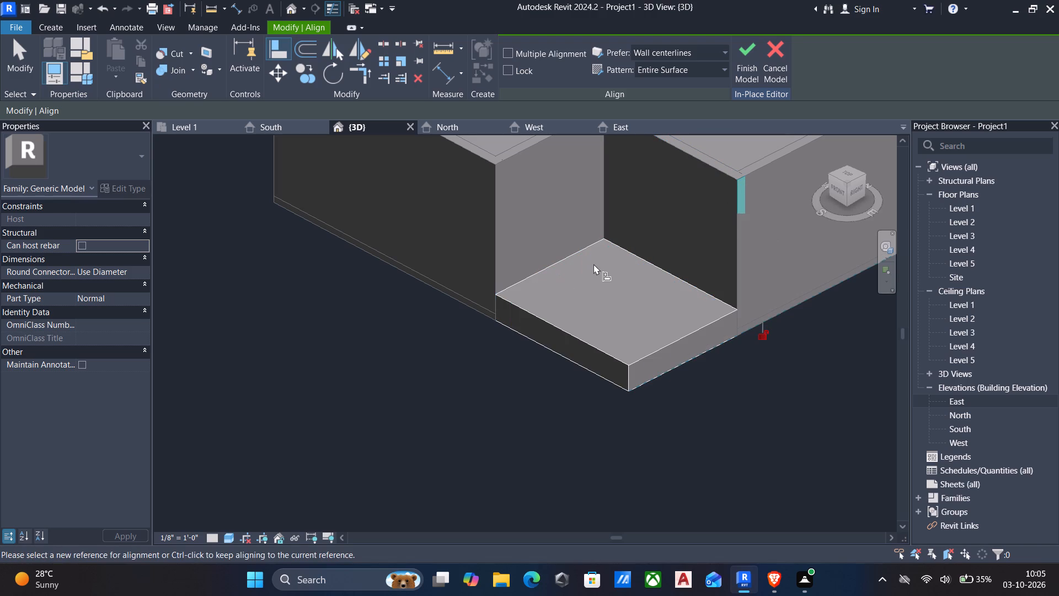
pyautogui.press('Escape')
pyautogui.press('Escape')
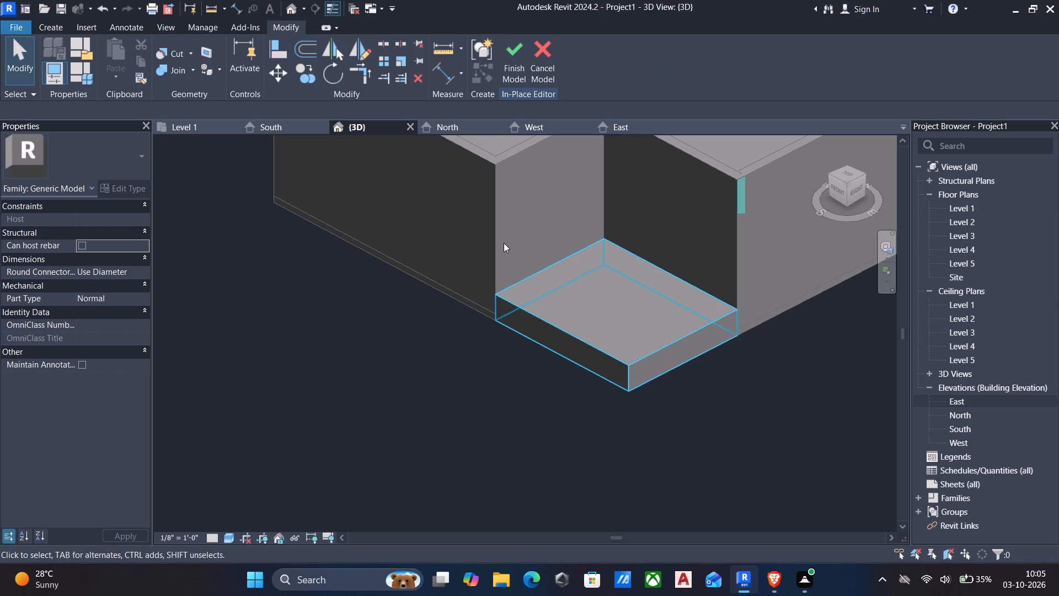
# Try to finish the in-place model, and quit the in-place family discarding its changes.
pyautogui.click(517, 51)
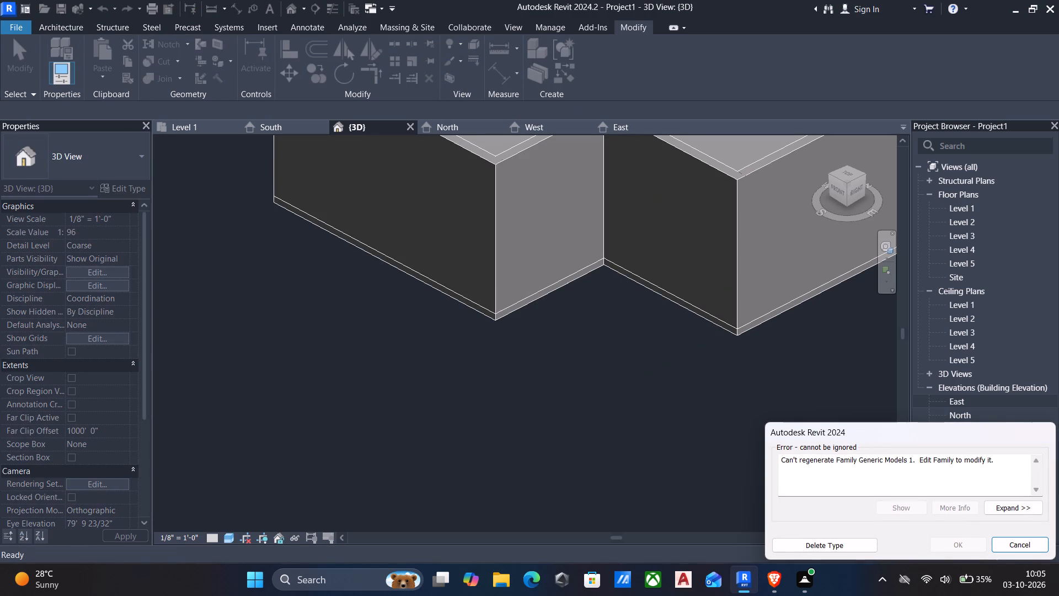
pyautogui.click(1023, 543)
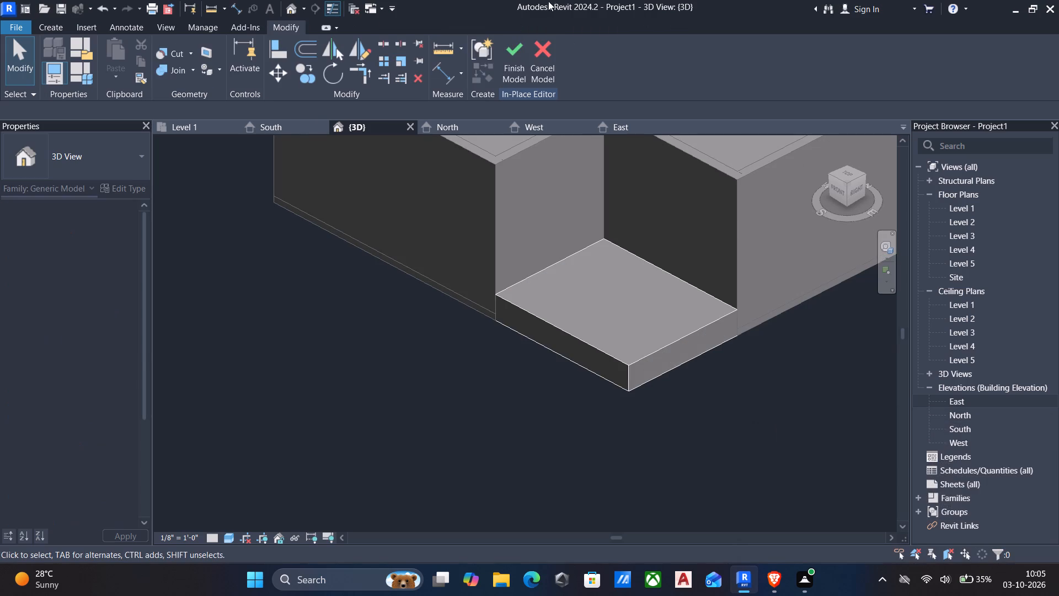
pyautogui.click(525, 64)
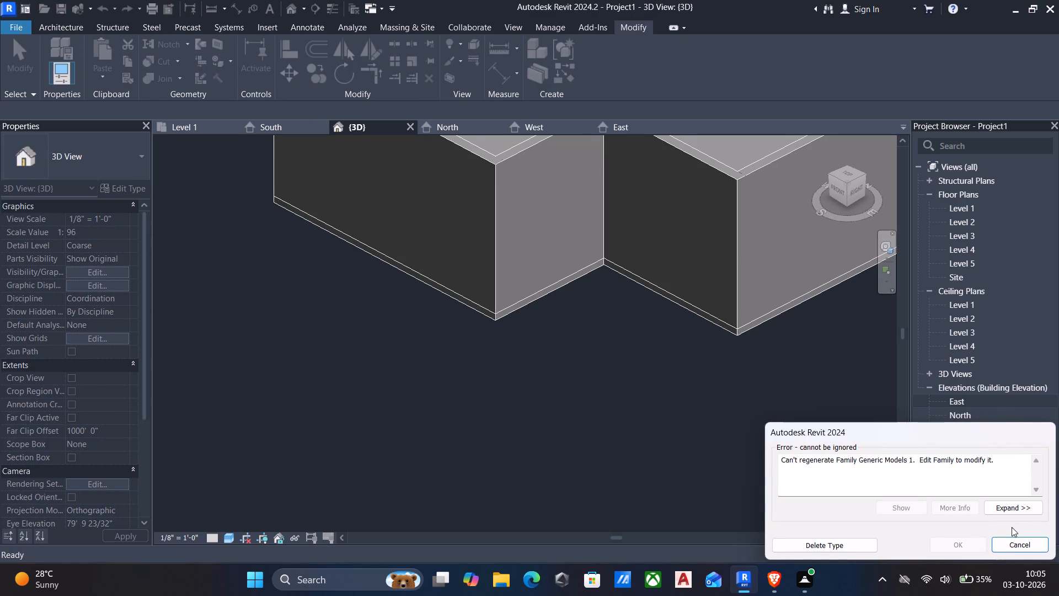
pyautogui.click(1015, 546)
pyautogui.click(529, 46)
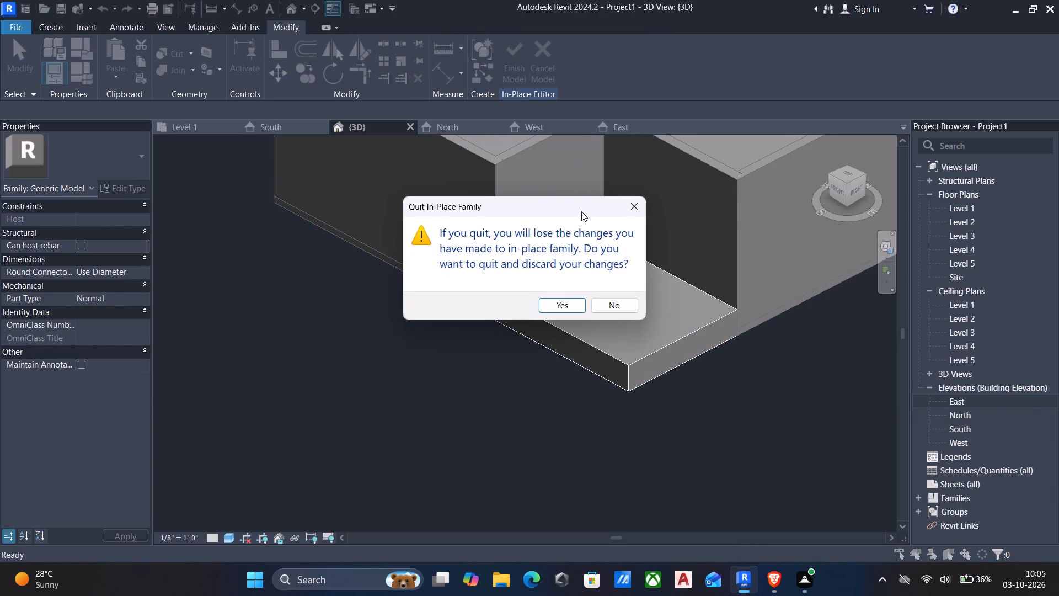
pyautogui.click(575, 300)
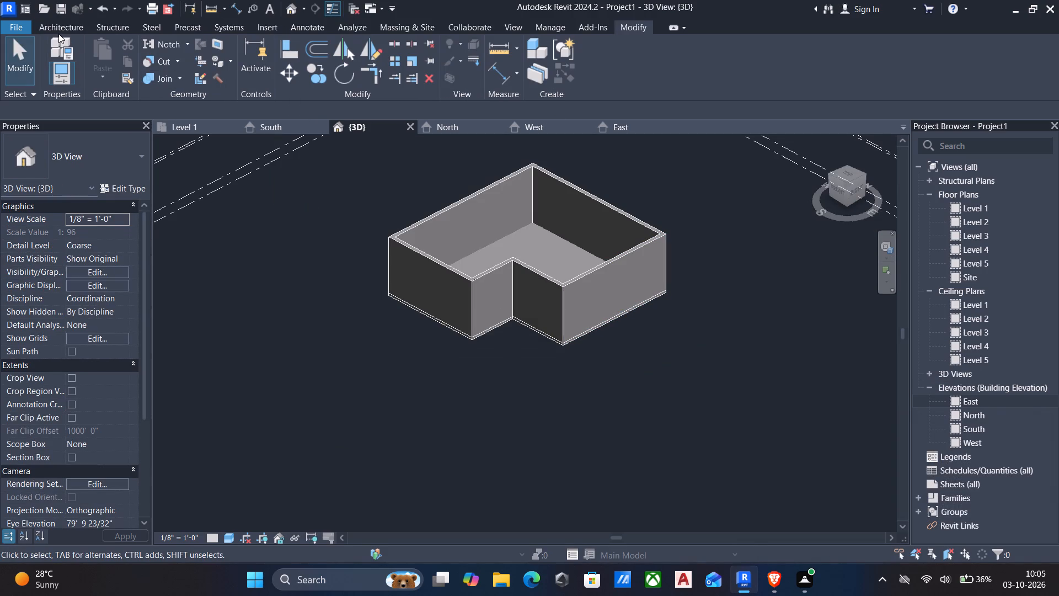
# Start a new in-place component in the Generic Models category, accepting the proposed name.
pyautogui.click(57, 19)
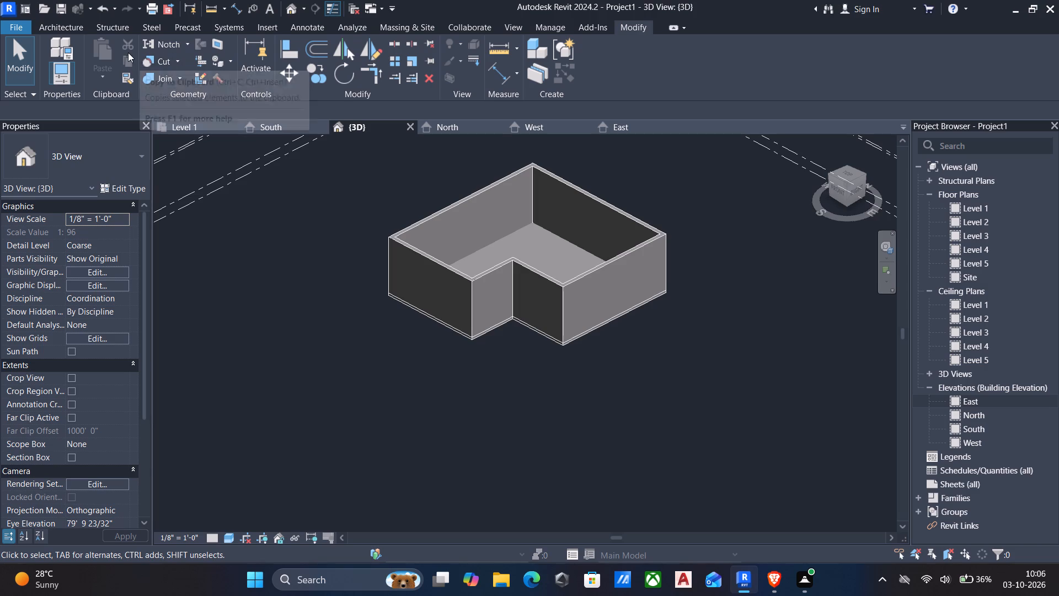
pyautogui.click(57, 30)
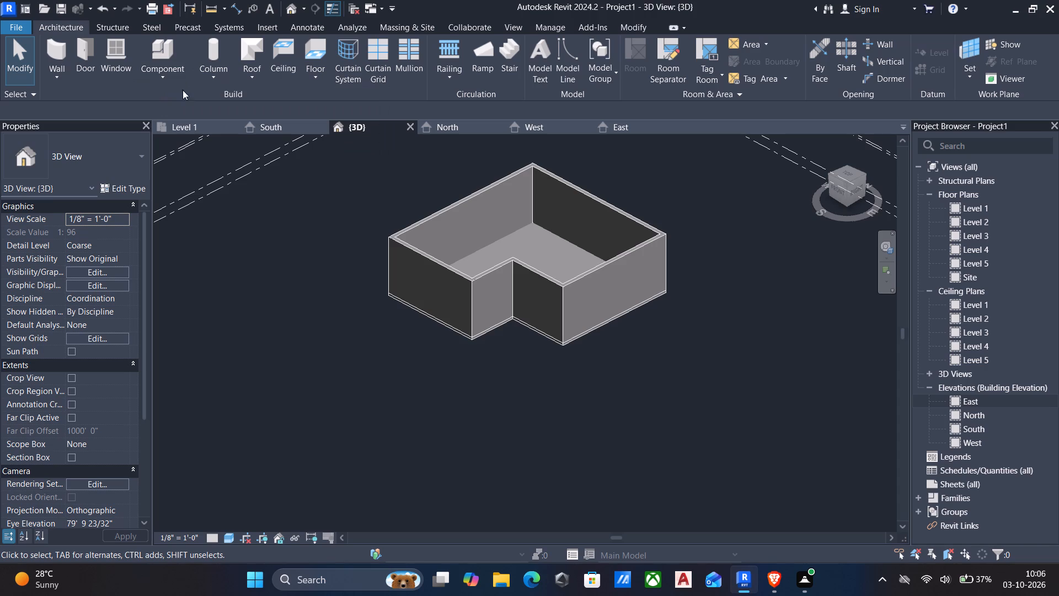
pyautogui.click(161, 84)
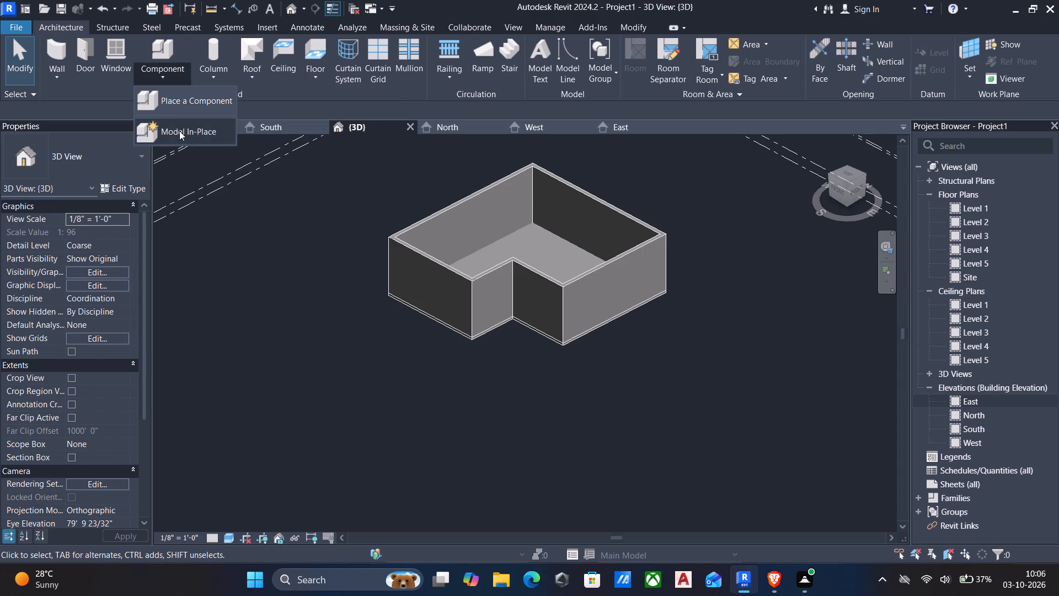
pyautogui.click(179, 131)
pyautogui.scroll(-5, 481, 262)
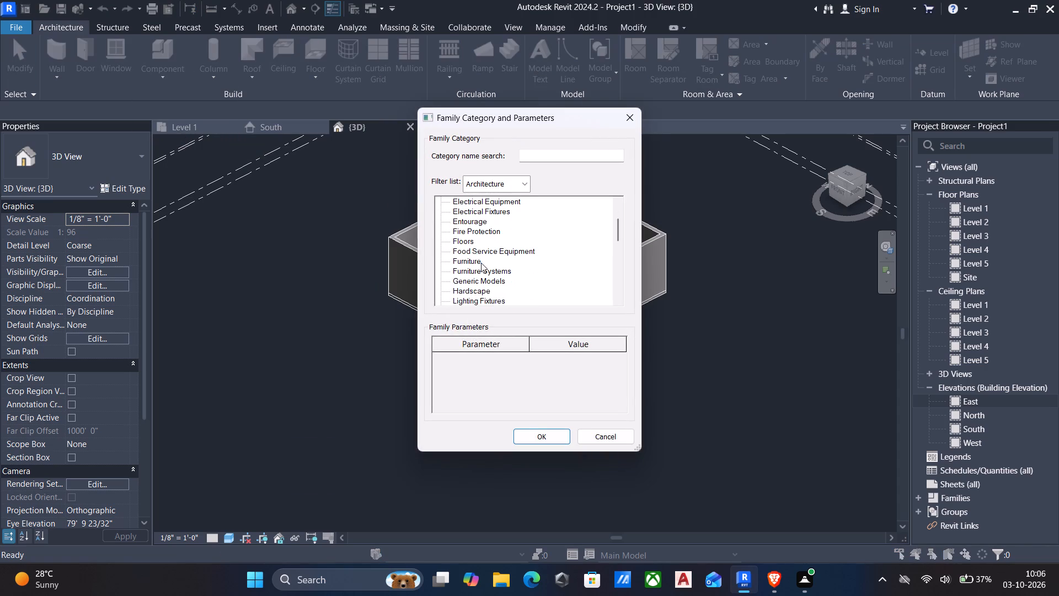
pyautogui.scroll(-2, 480, 263)
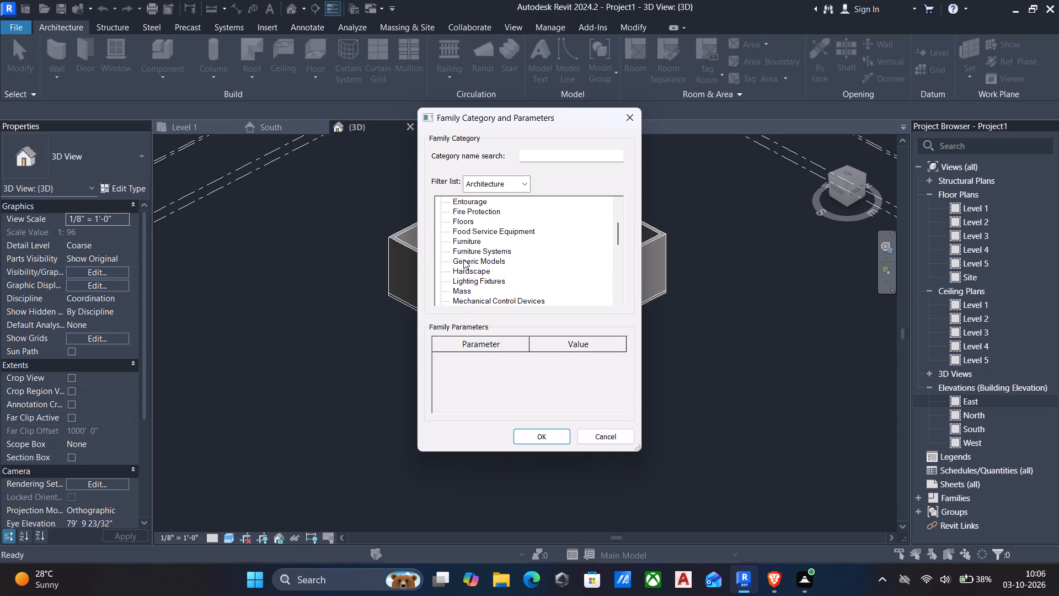
pyautogui.click(463, 259)
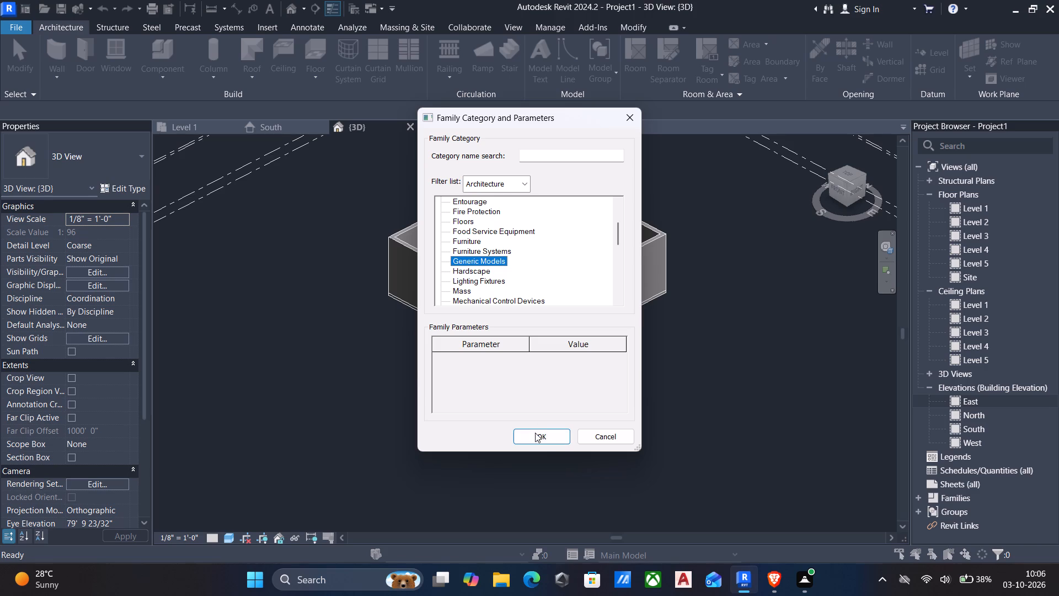
pyautogui.click(535, 438)
pyautogui.moveTo(518, 306); pyautogui.dragTo(525, 318)
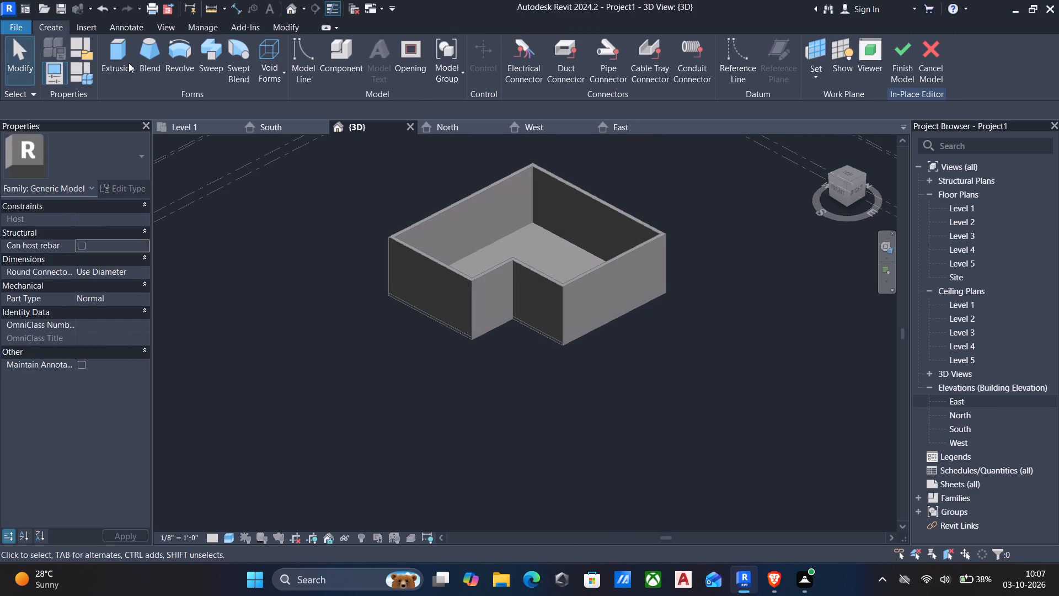
# Start an extrusion, set its work plane to the outer face of the notch's short return wall, and show the plane.
pyautogui.click(119, 55)
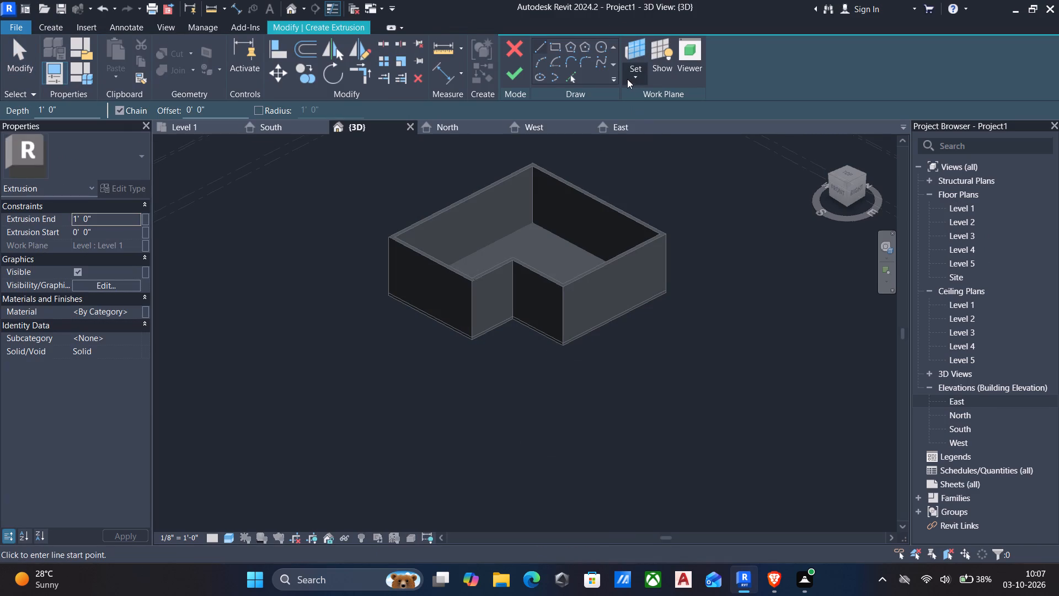
pyautogui.click(627, 79)
pyautogui.click(674, 125)
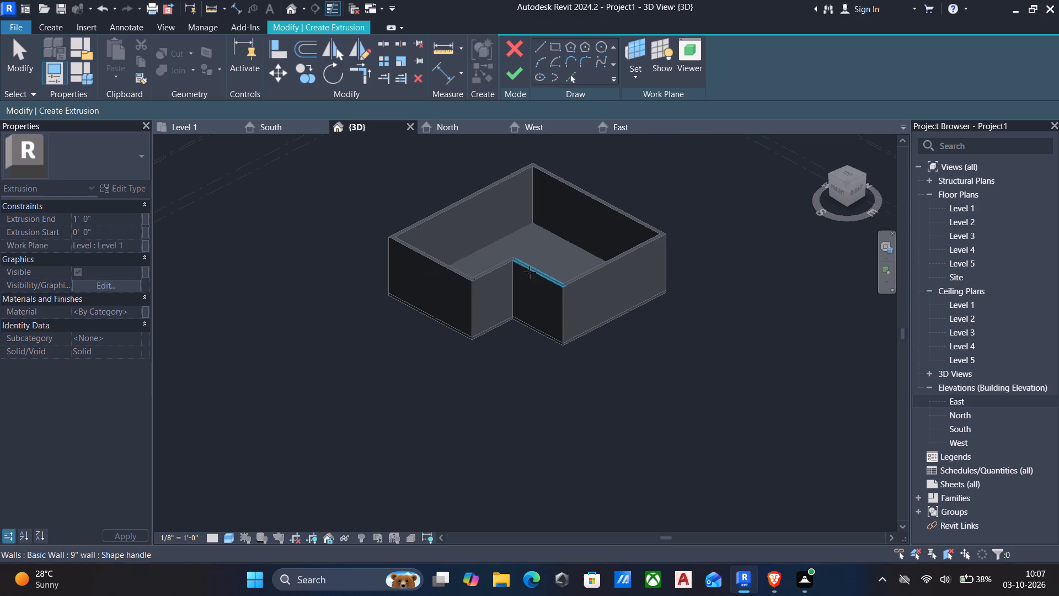
pyautogui.click(501, 268)
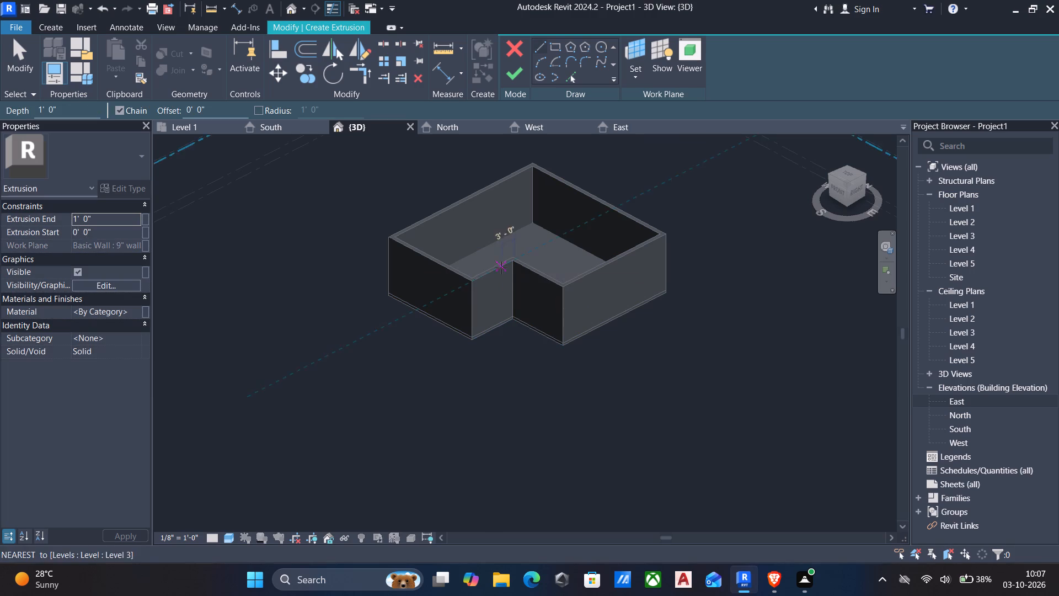
pyautogui.click(654, 57)
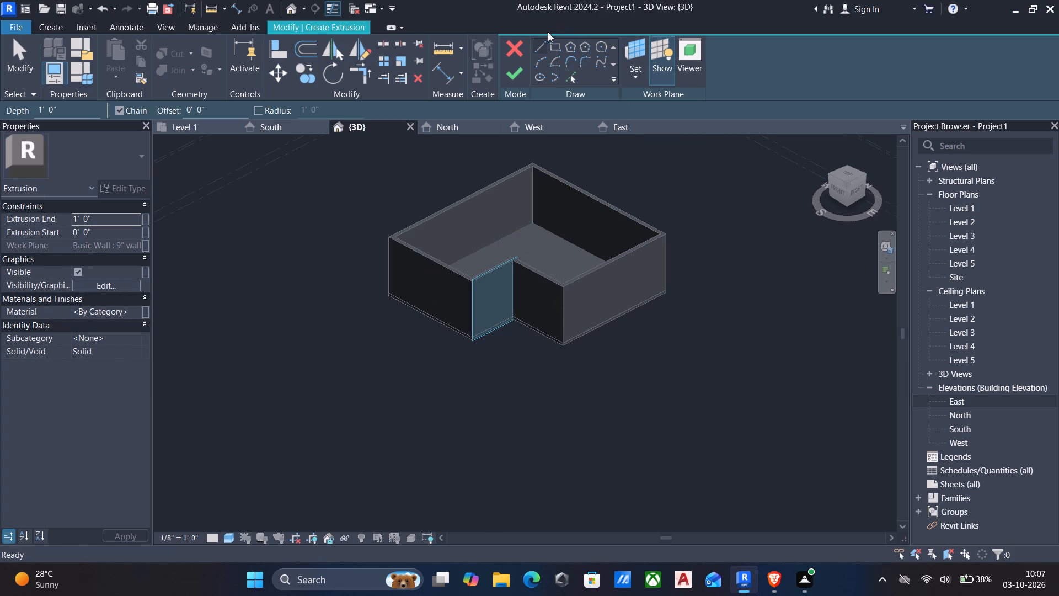
# Sketch a rectangle about 10" wide and 2'-4" tall from the return wall face's bottom outer corner, and hide the work plane.
pyautogui.click(559, 49)
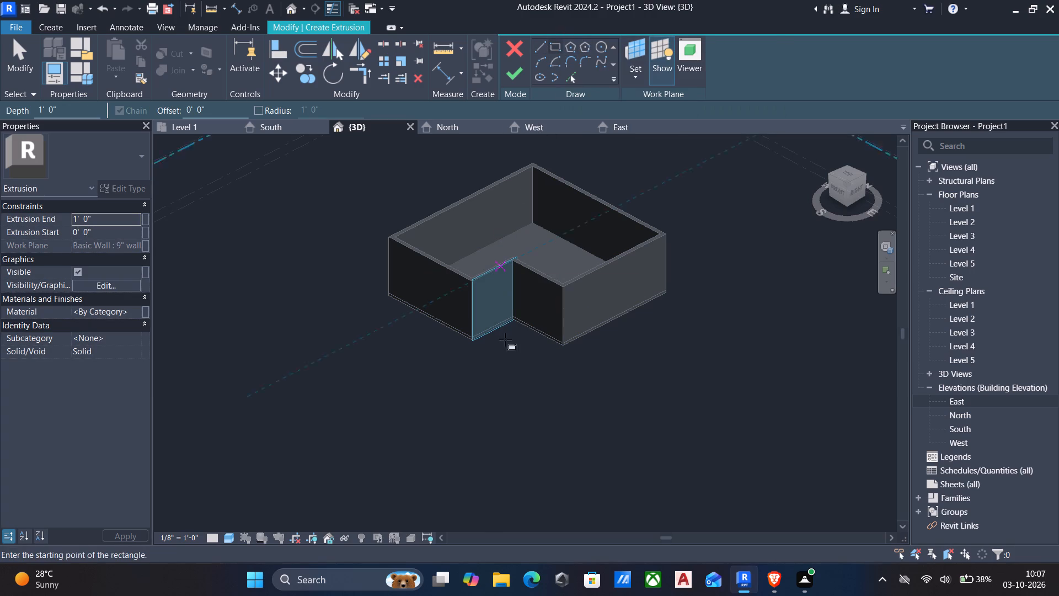
pyautogui.scroll(11, 477, 339)
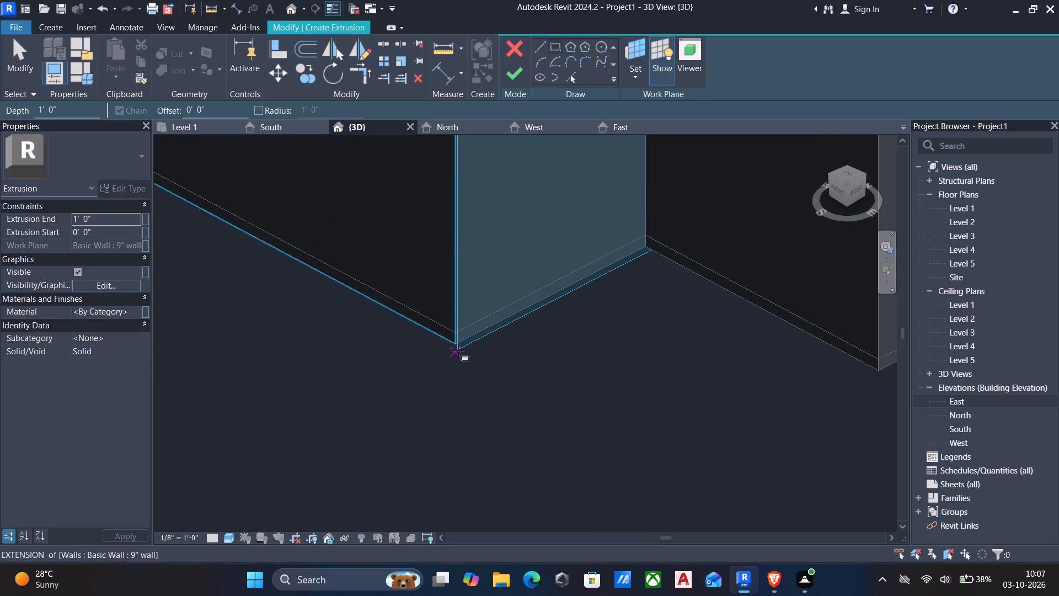
pyautogui.click(458, 350)
pyautogui.scroll(5, 470, 290)
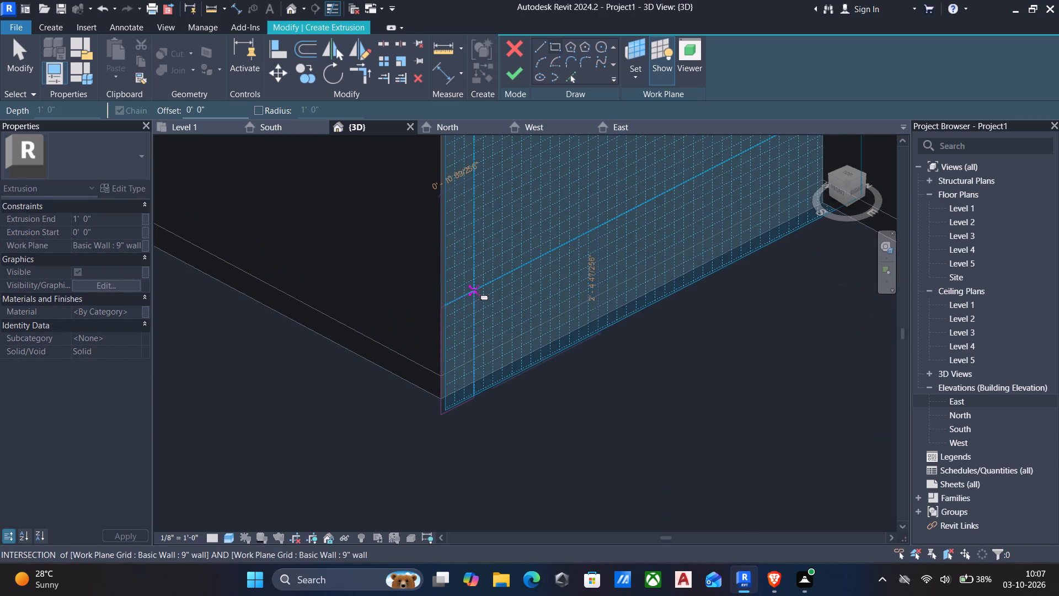
pyautogui.click(478, 290)
pyautogui.press('Escape')
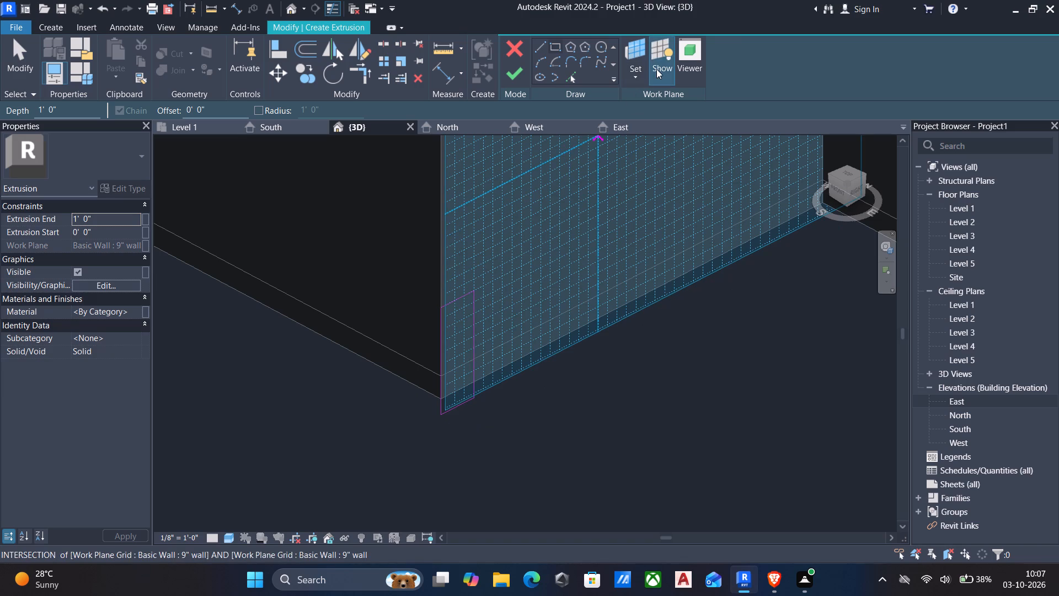
pyautogui.click(656, 66)
pyautogui.press('Escape')
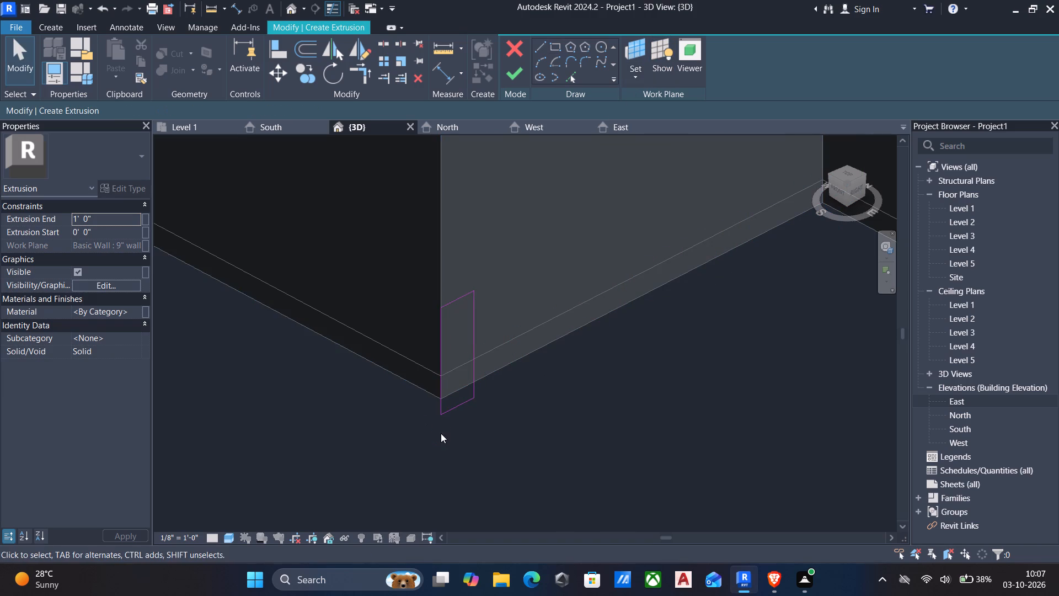
# Examine from the front how the sketched rectangle's lower end sits against the base of the wall and floor.
pyautogui.keyDown('shift'); pyautogui.moveTo(441, 433); pyautogui.dragTo(458, 433, button='middle'); pyautogui.keyUp('shift')
pyautogui.scroll(-1, 458, 433)
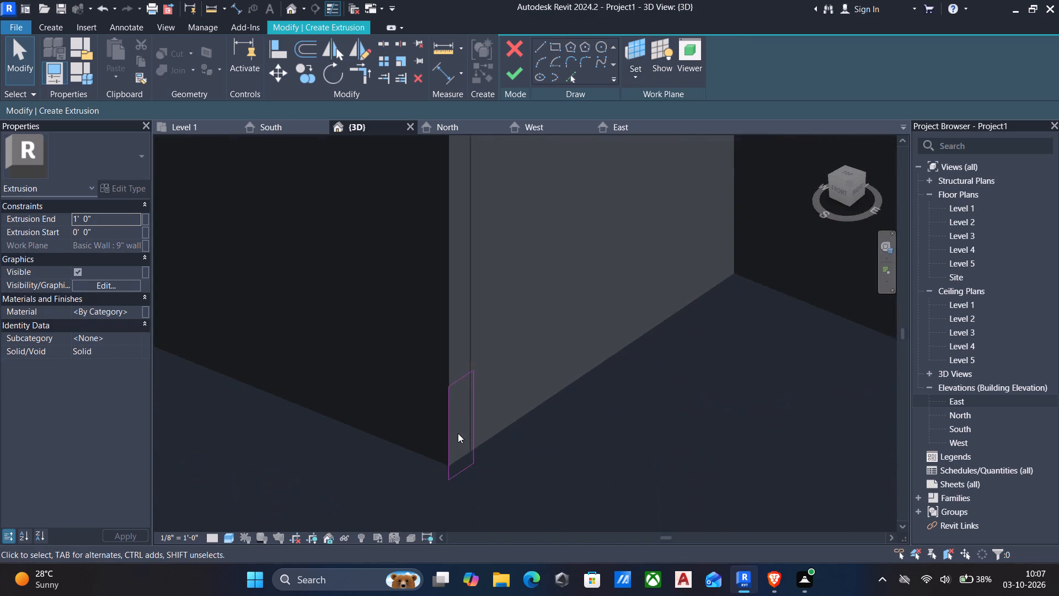
pyautogui.scroll(-2, 458, 433)
pyautogui.scroll(-1, 476, 473)
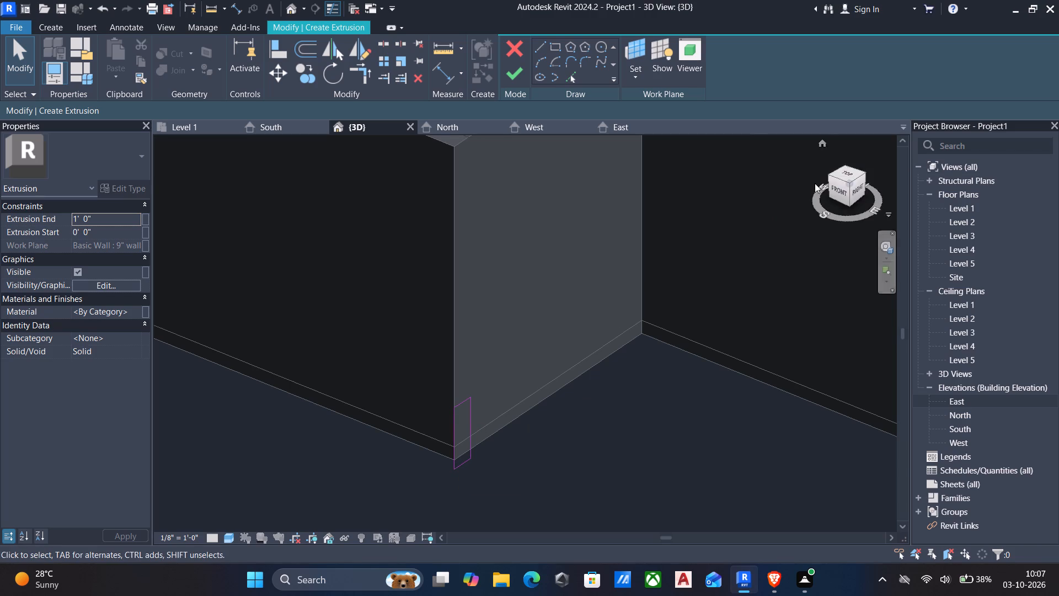
pyautogui.click(841, 195)
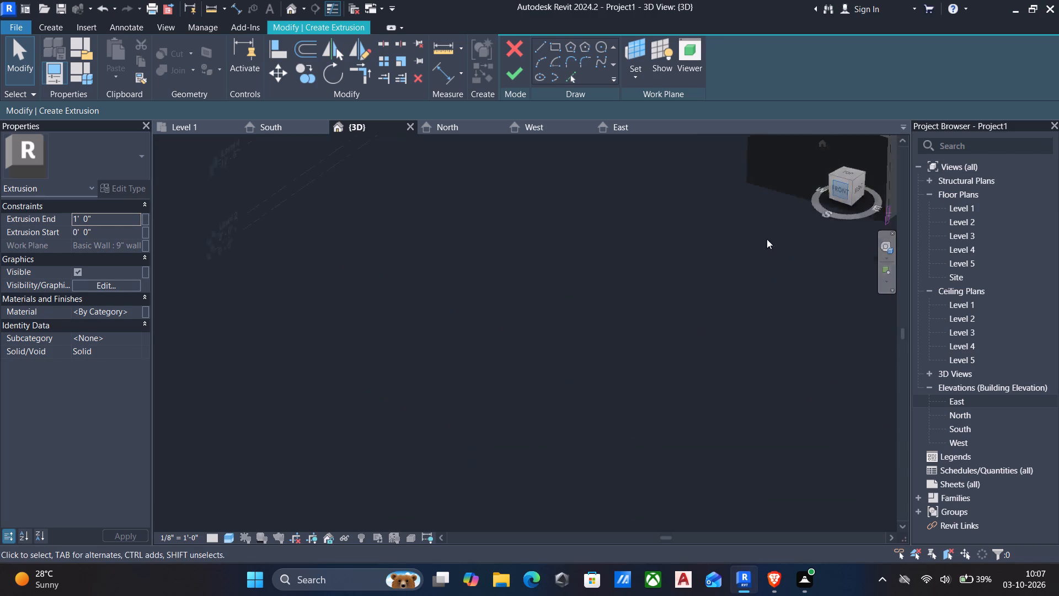
pyautogui.scroll(6, 451, 433)
pyautogui.scroll(4, 602, 195)
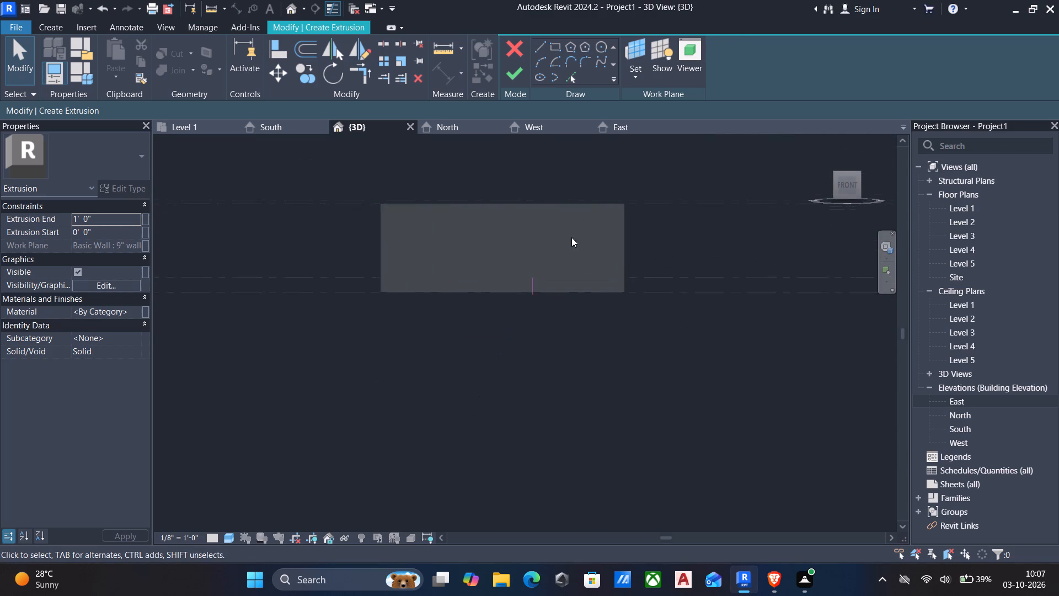
pyautogui.scroll(1, 571, 237)
pyautogui.scroll(6, 515, 308)
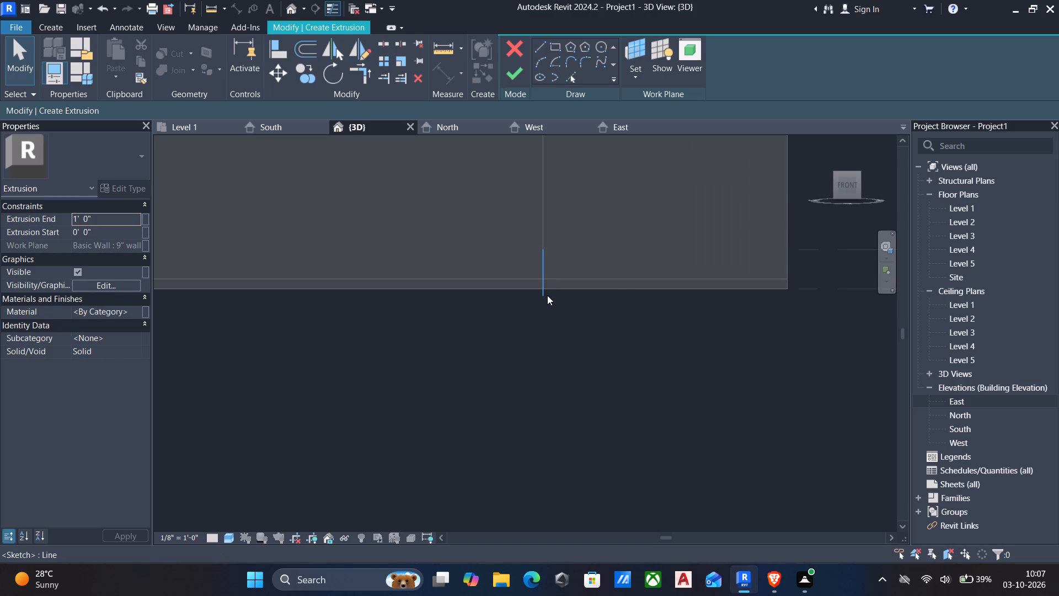
pyautogui.scroll(2, 542, 281)
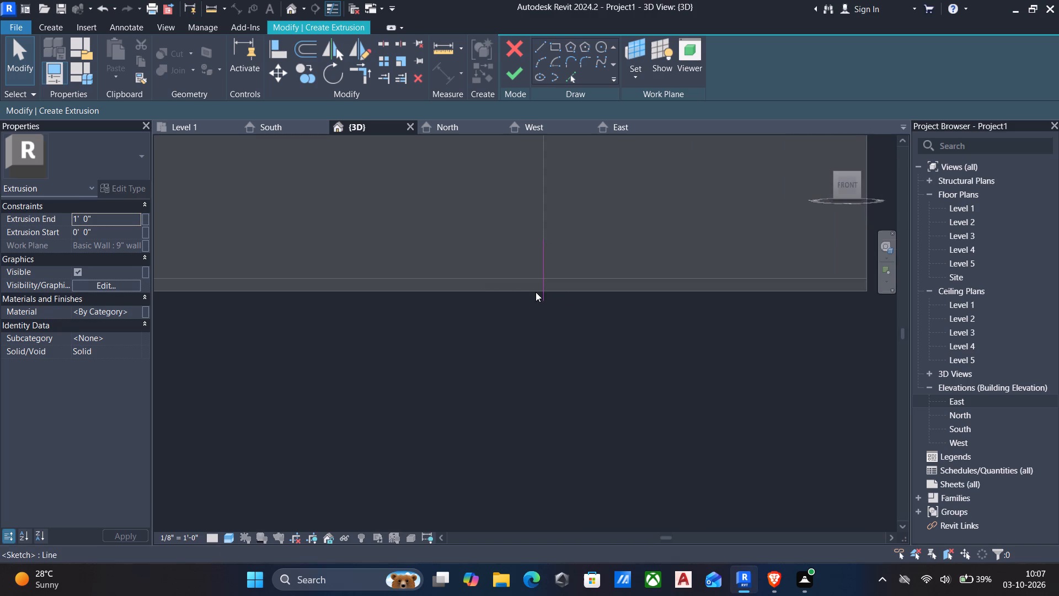
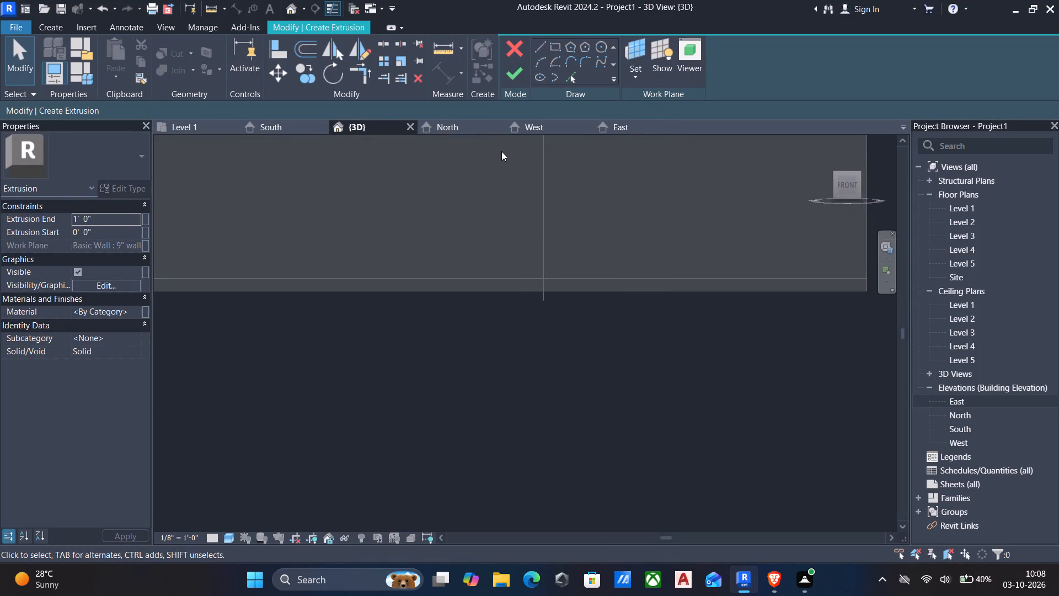
# Nudge the sketched rectangle's bottom line up until it meets the base edge of the notch's return wall.
pyautogui.click(359, 130)
pyautogui.scroll(-3, 491, 330)
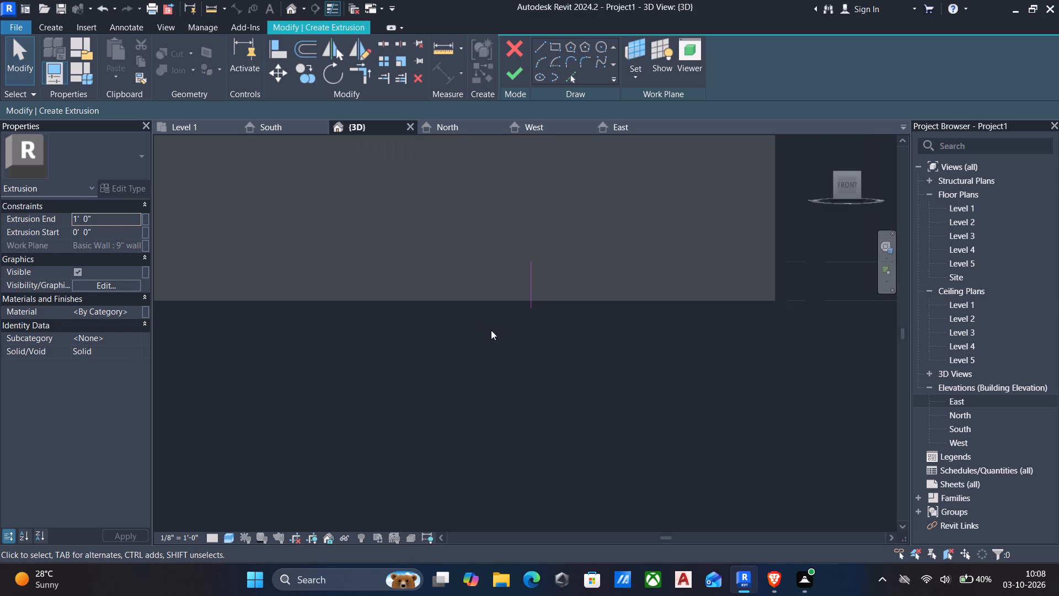
pyautogui.keyDown('shift'); pyautogui.moveTo(491, 330); pyautogui.dragTo(376, 422, button='middle'); pyautogui.keyUp('shift')
pyautogui.scroll(5, 422, 240)
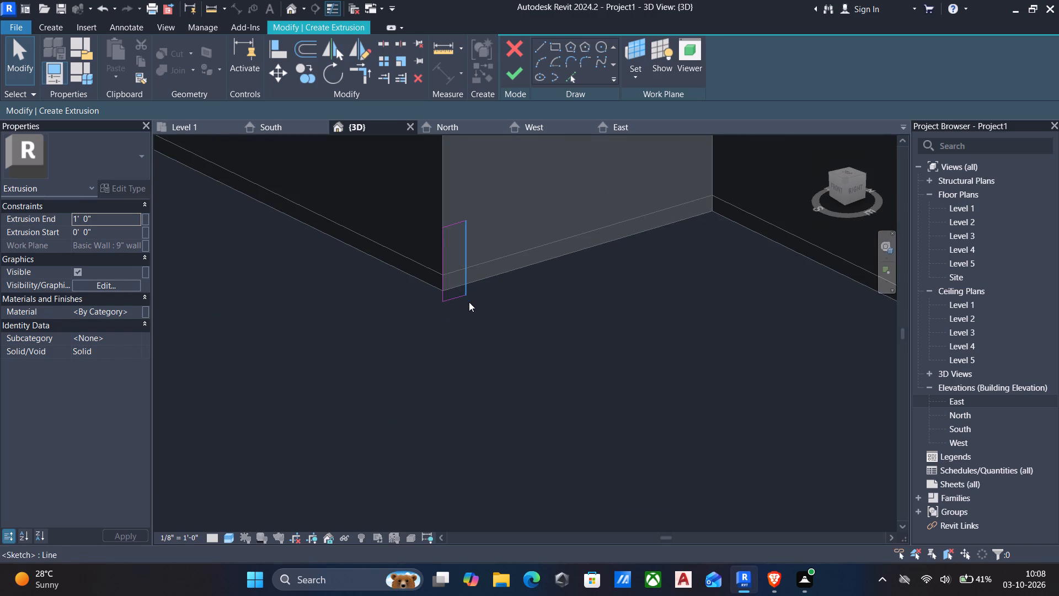
pyautogui.click(463, 301)
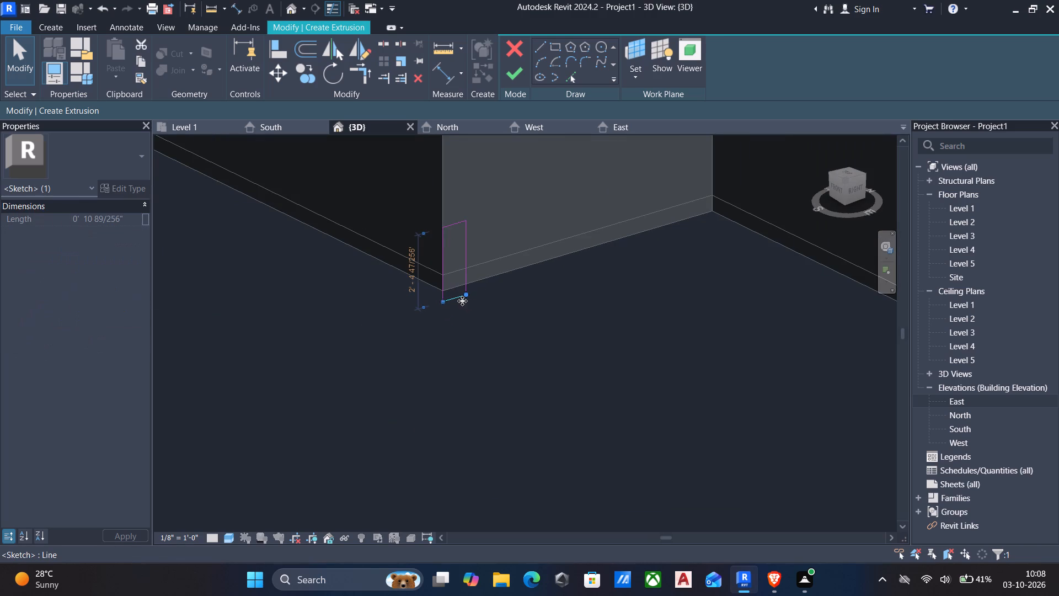
pyautogui.press('Up')
pyautogui.press('Up')
pyautogui.press('Up')
pyautogui.press('Up')
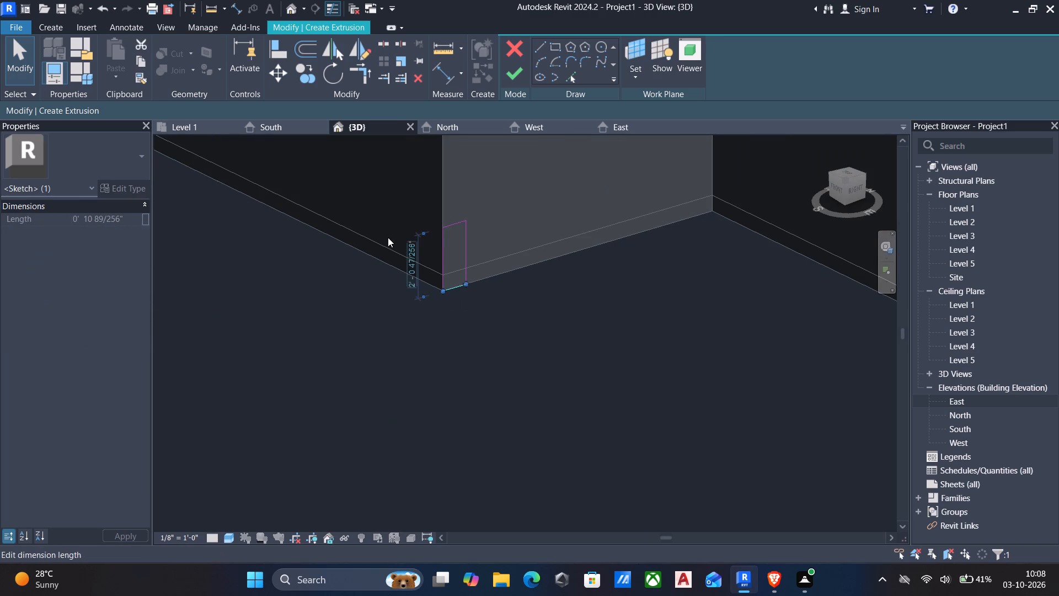
# Set the sketched rectangle's height to 2' by repositioning its top line.
pyautogui.click(458, 220)
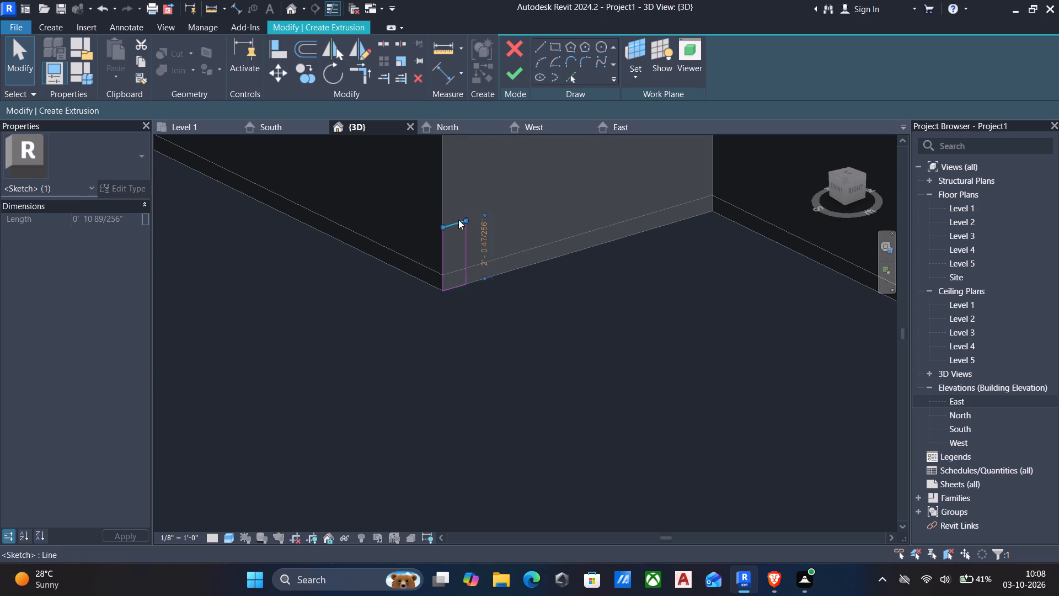
pyautogui.click(485, 253)
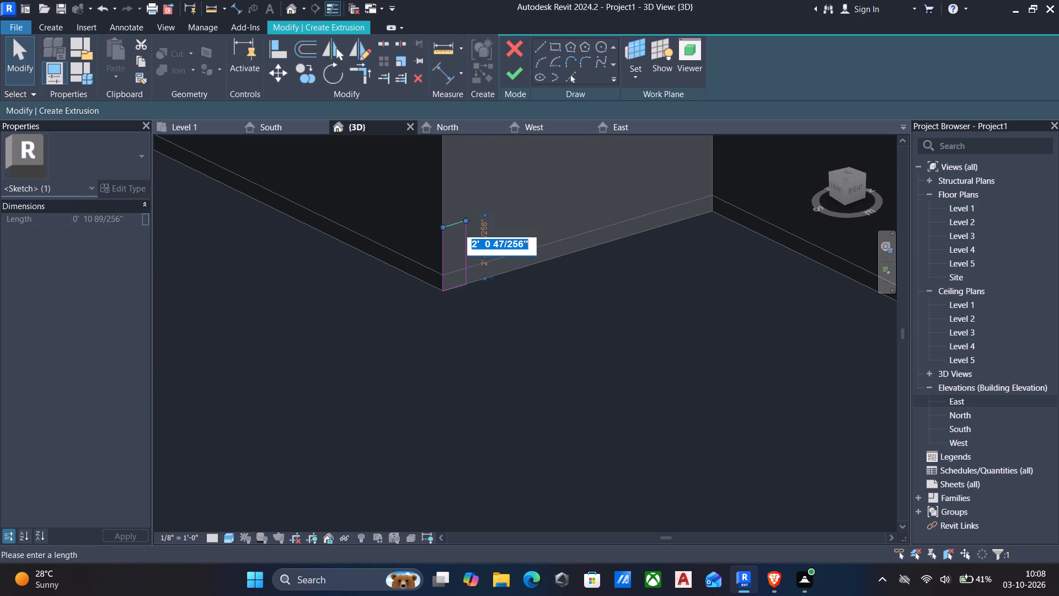
pyautogui.write("2'")
pyautogui.press('Return')
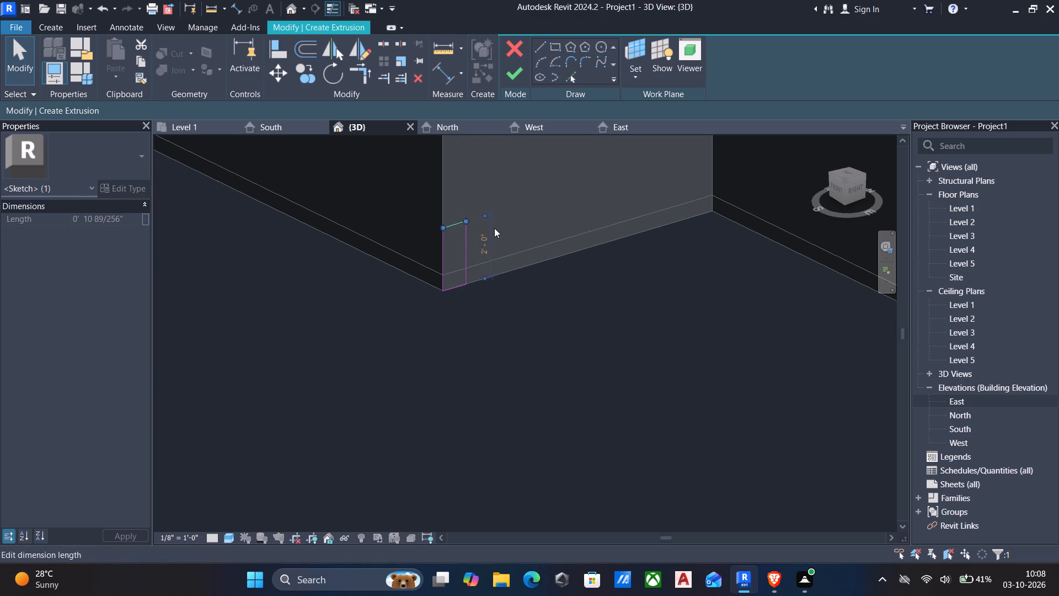
pyautogui.press('Escape')
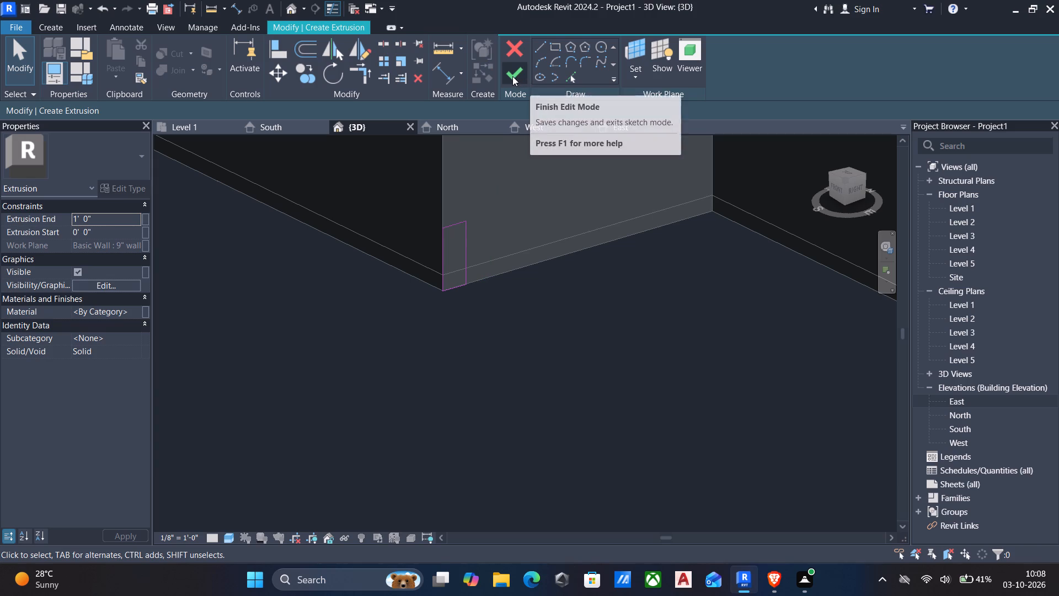
# Finish the sketch as a 1' deep solid extrusion and finish the in-place model.
pyautogui.click(512, 76)
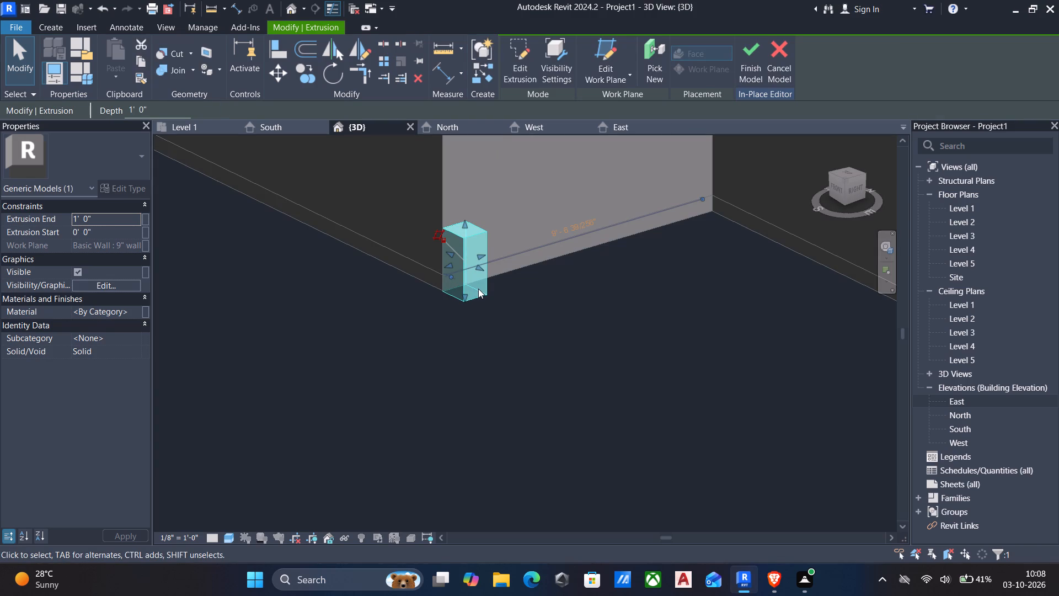
pyautogui.press('Escape')
pyautogui.scroll(-1, 538, 326)
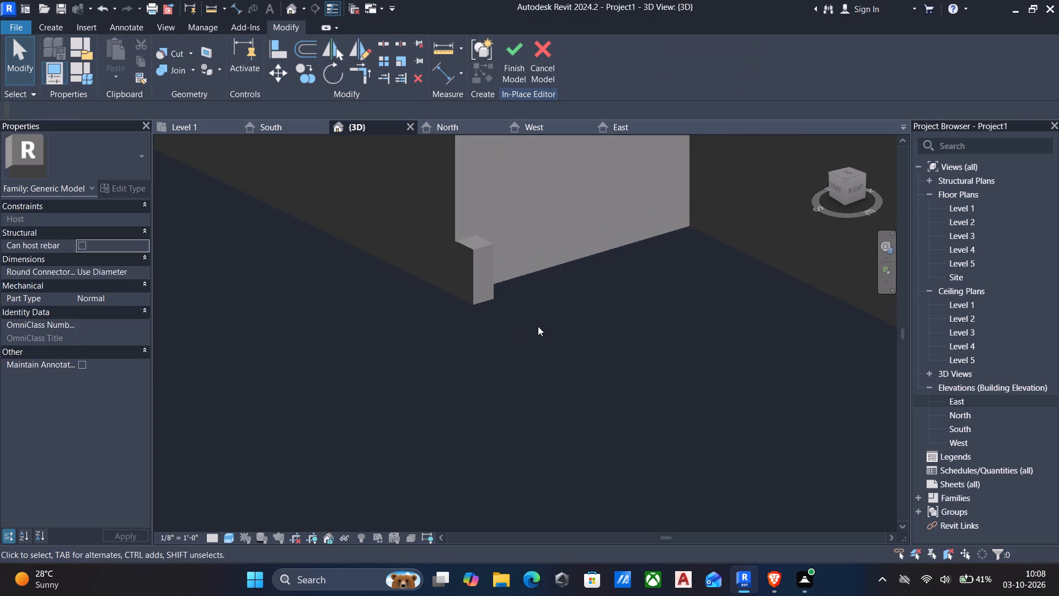
pyautogui.moveTo(535, 332); pyautogui.dragTo(353, 340, button='middle')
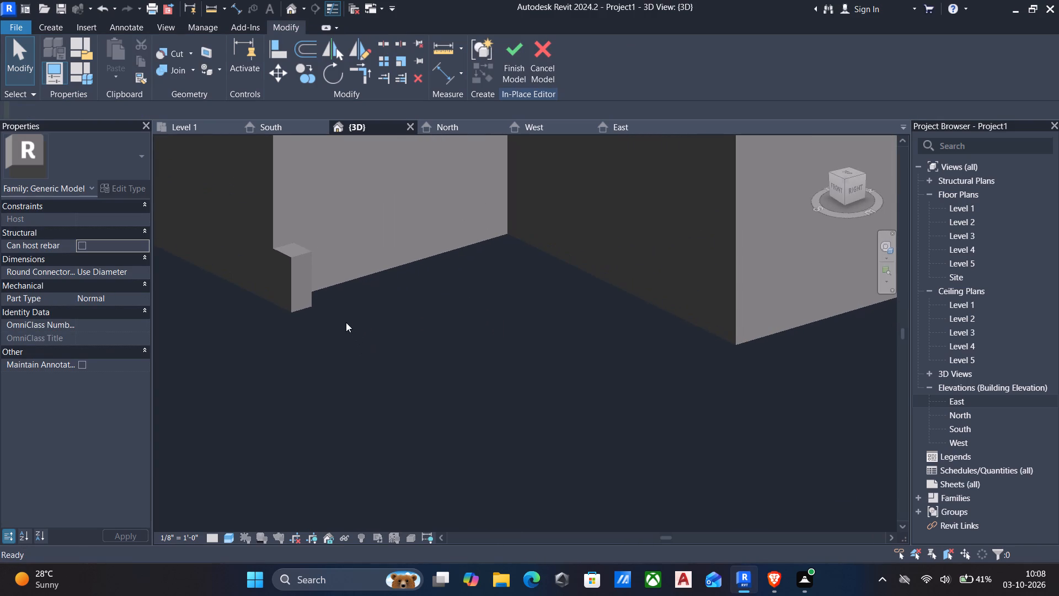
pyautogui.click(524, 49)
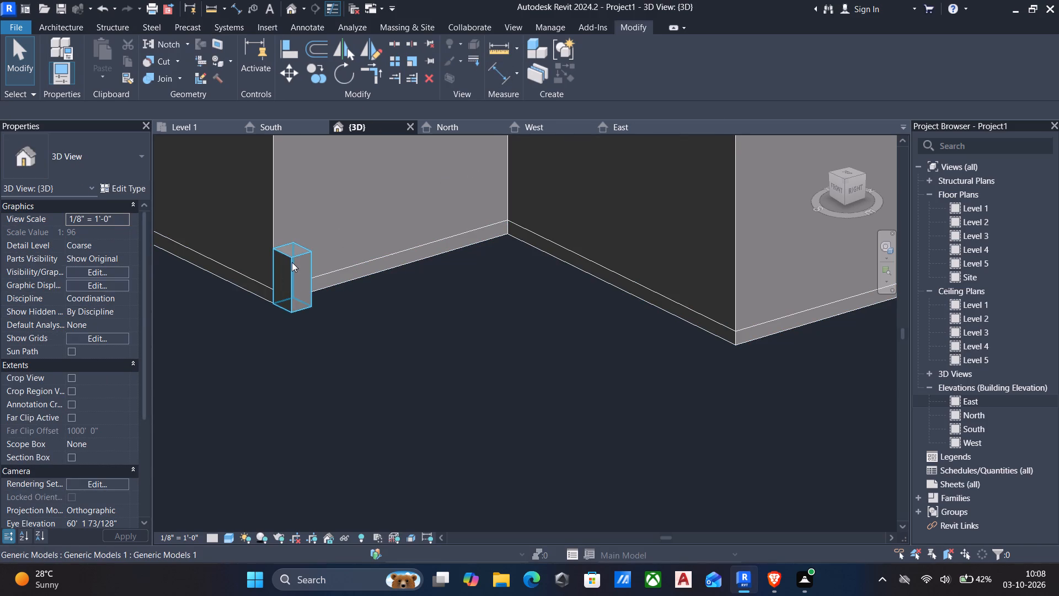
# Reopen the in-place block for editing and align its side face to the 6" floor's edge face on the notch's adjoining side.
pyautogui.click(292, 262)
pyautogui.click(602, 52)
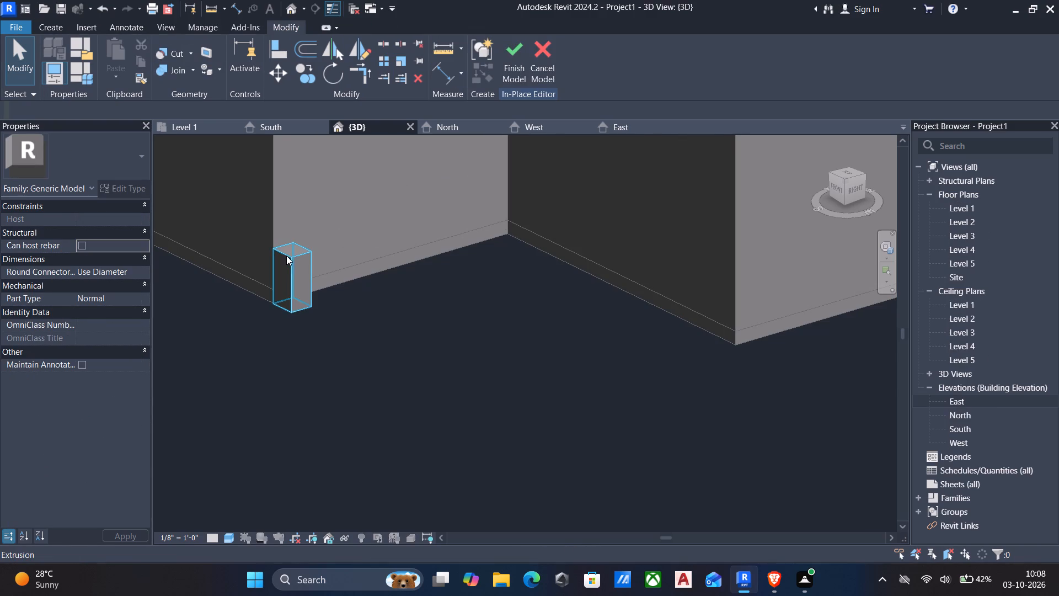
pyautogui.click(289, 254)
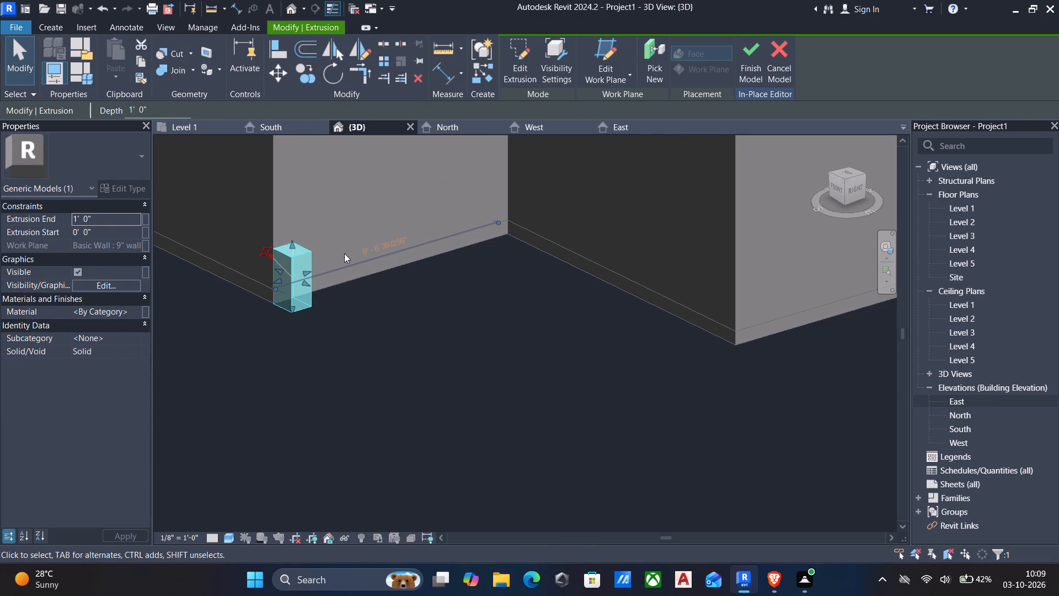
pyautogui.write('al')
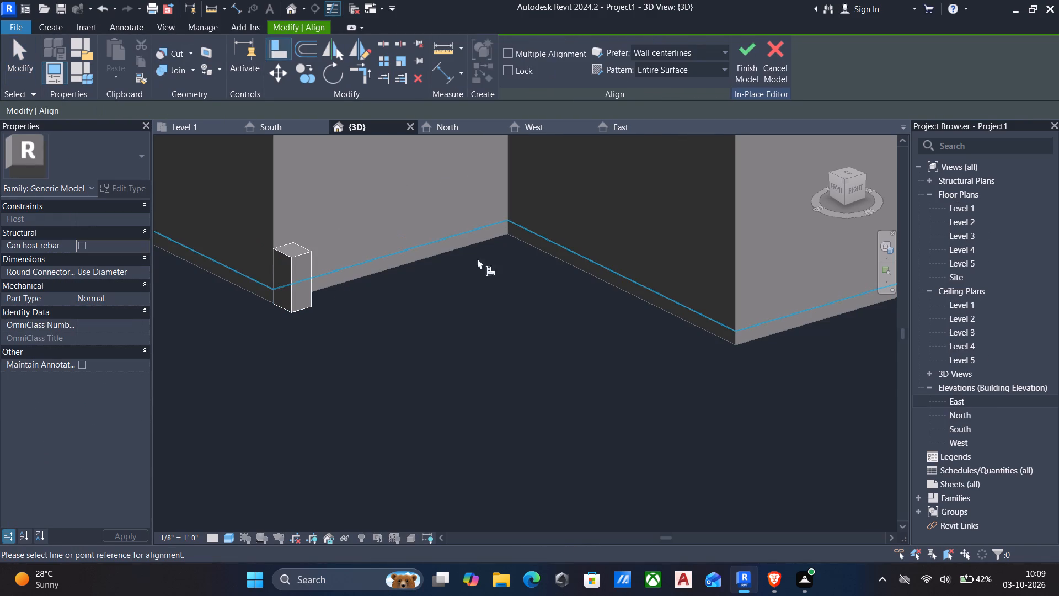
pyautogui.click(635, 290)
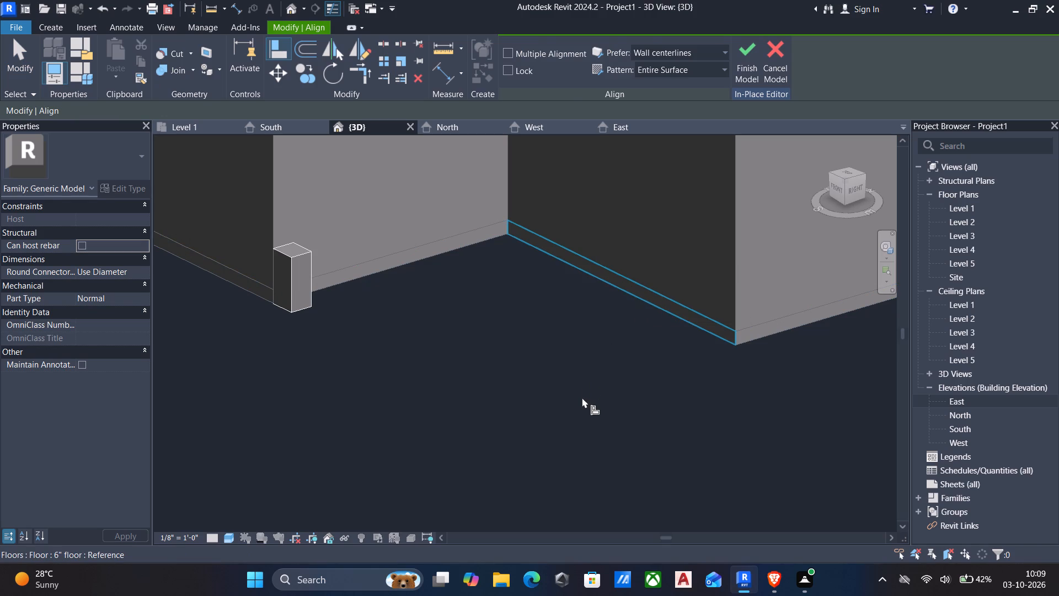
pyautogui.keyDown('shift'); pyautogui.moveTo(582, 397); pyautogui.dragTo(534, 415, button='middle'); pyautogui.keyUp('shift')
pyautogui.scroll(-3, 470, 352)
pyautogui.keyDown('shift'); pyautogui.moveTo(470, 352); pyautogui.dragTo(398, 310, button='middle'); pyautogui.keyUp('shift')
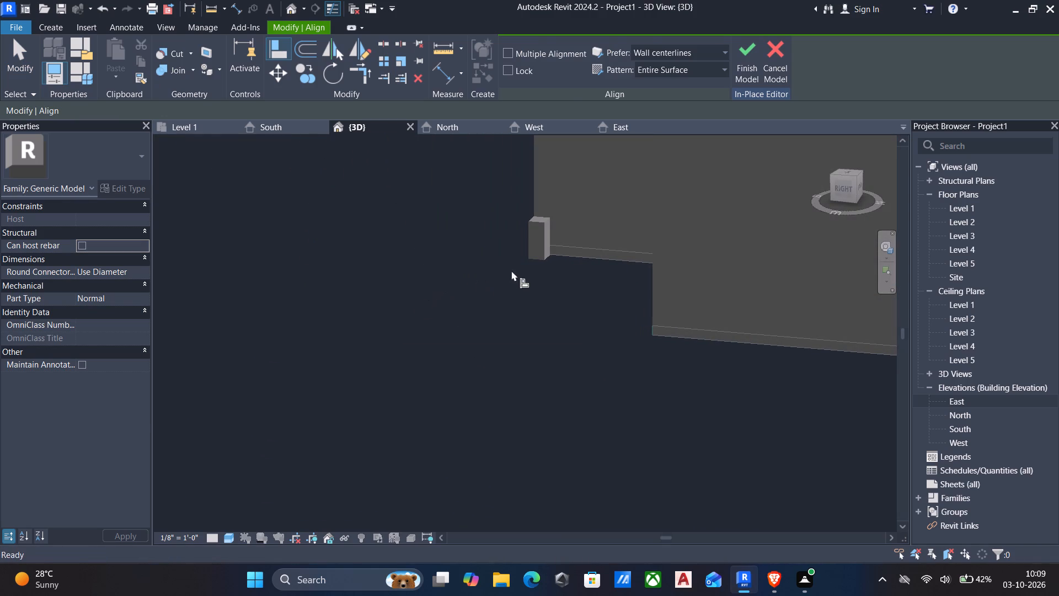
pyautogui.click(543, 239)
pyautogui.scroll(-3, 543, 242)
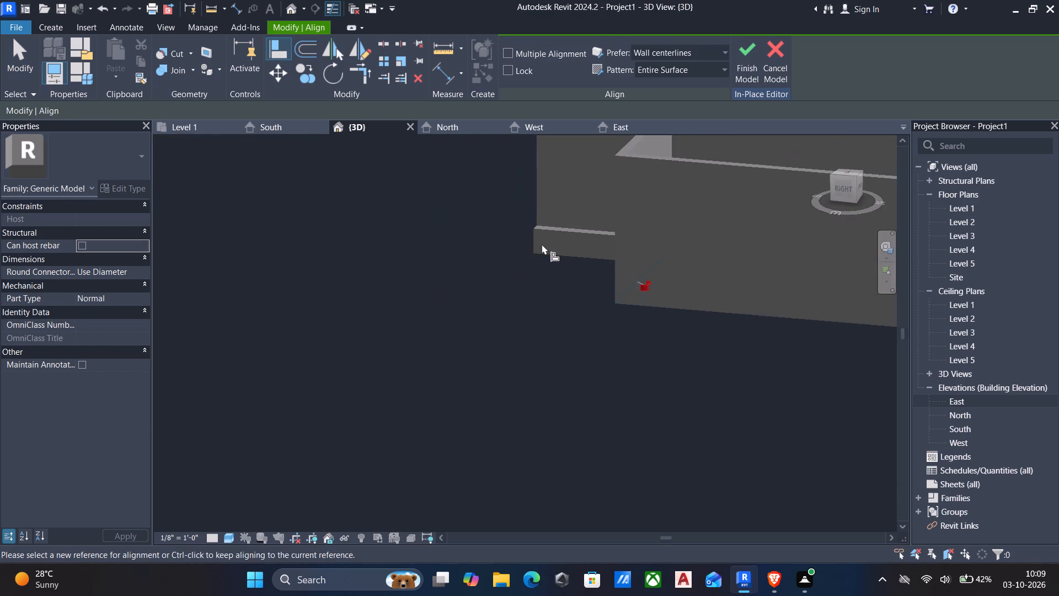
pyautogui.keyDown('shift'); pyautogui.moveTo(542, 244); pyautogui.dragTo(661, 241, button='middle'); pyautogui.keyUp('shift')
pyautogui.press('Escape')
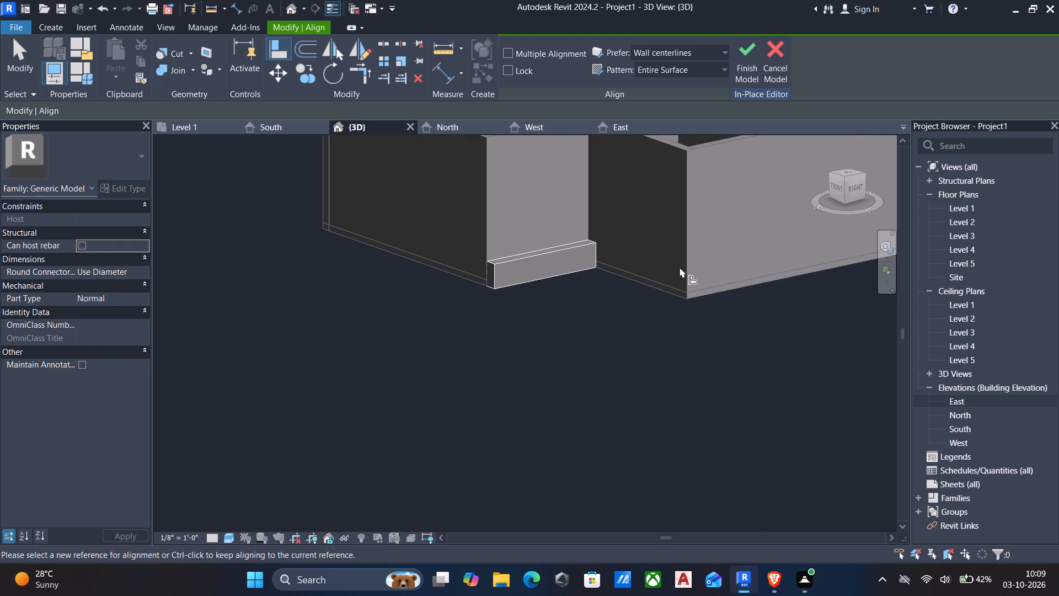
# Align the block's outer face to the outer face of the projecting wall so it fills the notch, and finish the model.
pyautogui.click(692, 273)
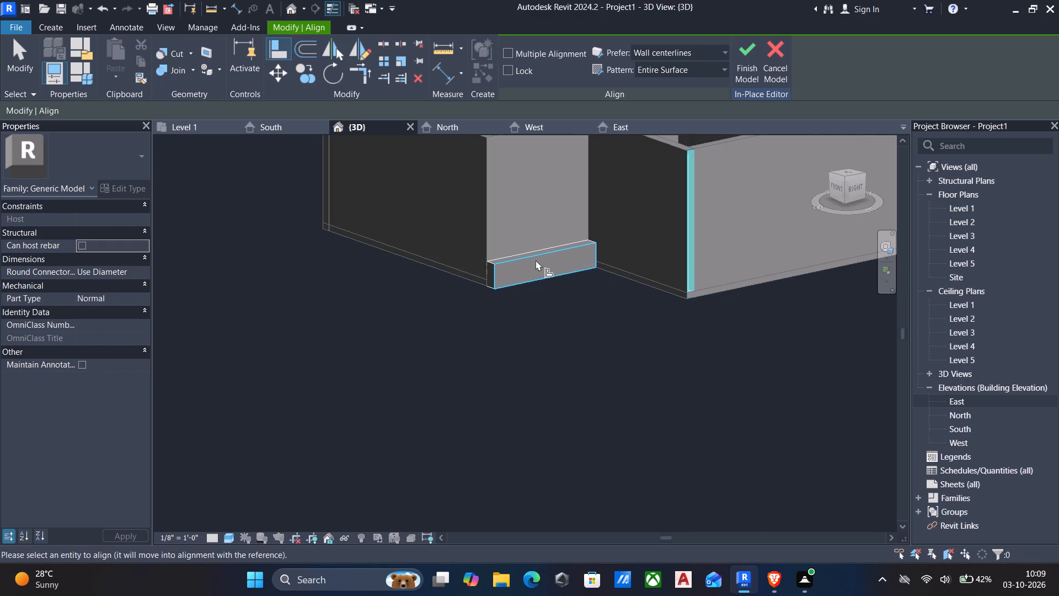
pyautogui.click(535, 260)
pyautogui.press('Escape')
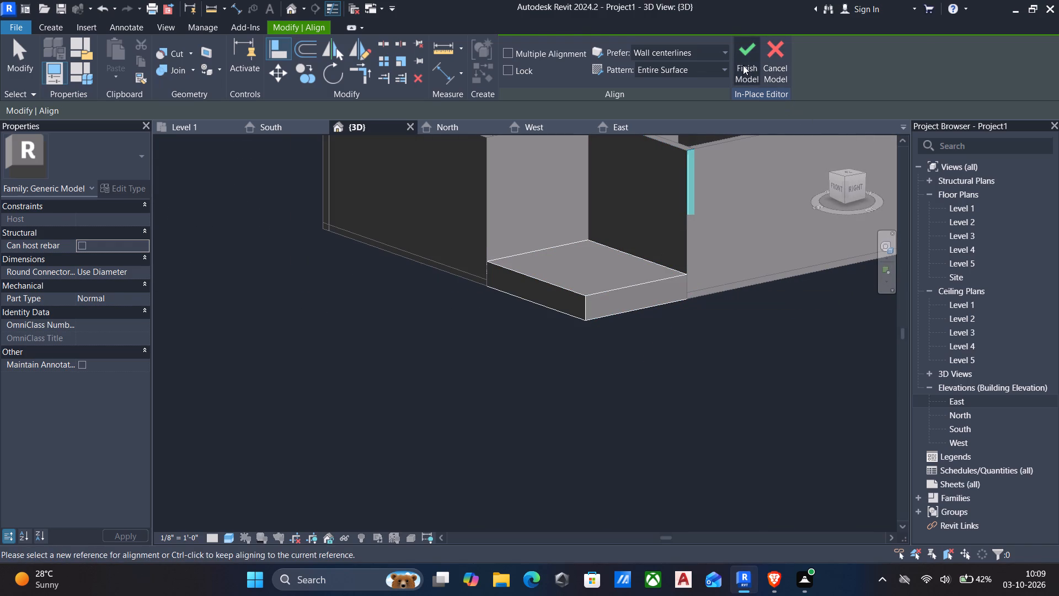
pyautogui.click(743, 65)
# Examine the notch block against the surrounding walls and levels in 3D and in the East elevation.
pyautogui.scroll(-3, 758, 214)
pyautogui.scroll(1, 662, 290)
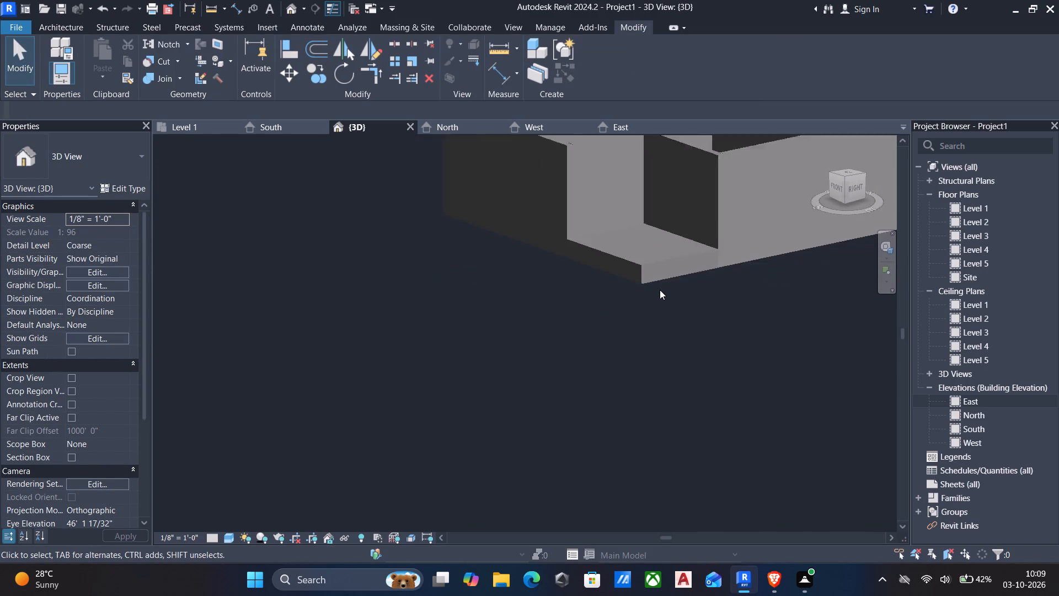
pyautogui.scroll(3, 660, 290)
pyautogui.keyDown('shift'); pyautogui.moveTo(637, 290); pyautogui.dragTo(558, 235, button='middle'); pyautogui.keyUp('shift')
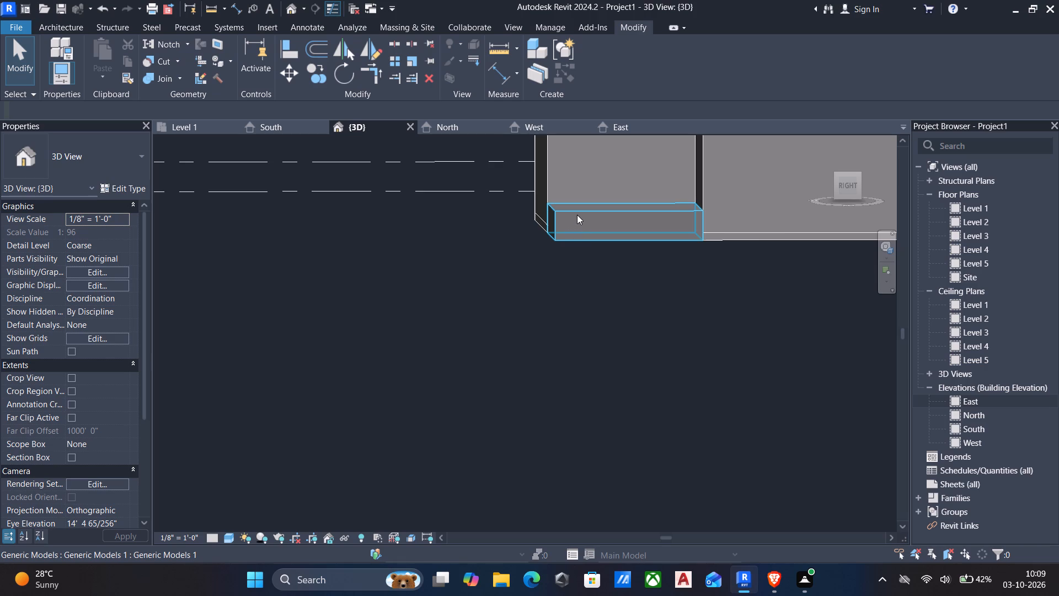
pyautogui.doubleClick(985, 402)
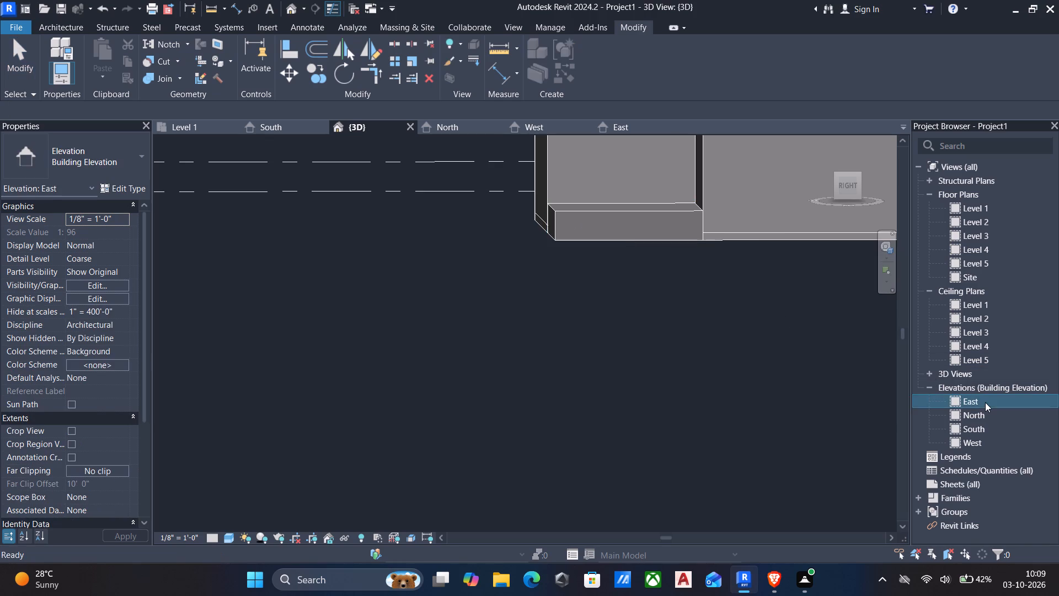
pyautogui.scroll(4, 436, 404)
pyautogui.scroll(-6, 440, 380)
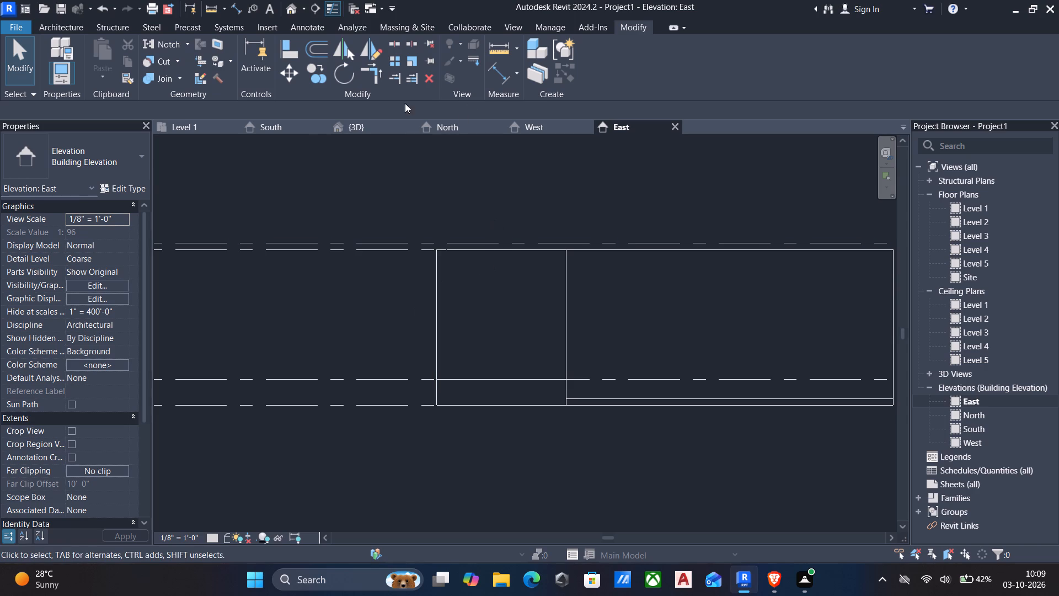
pyautogui.click(355, 131)
pyautogui.moveTo(470, 286); pyautogui.dragTo(443, 375, button='middle')
pyautogui.scroll(-3, 442, 379)
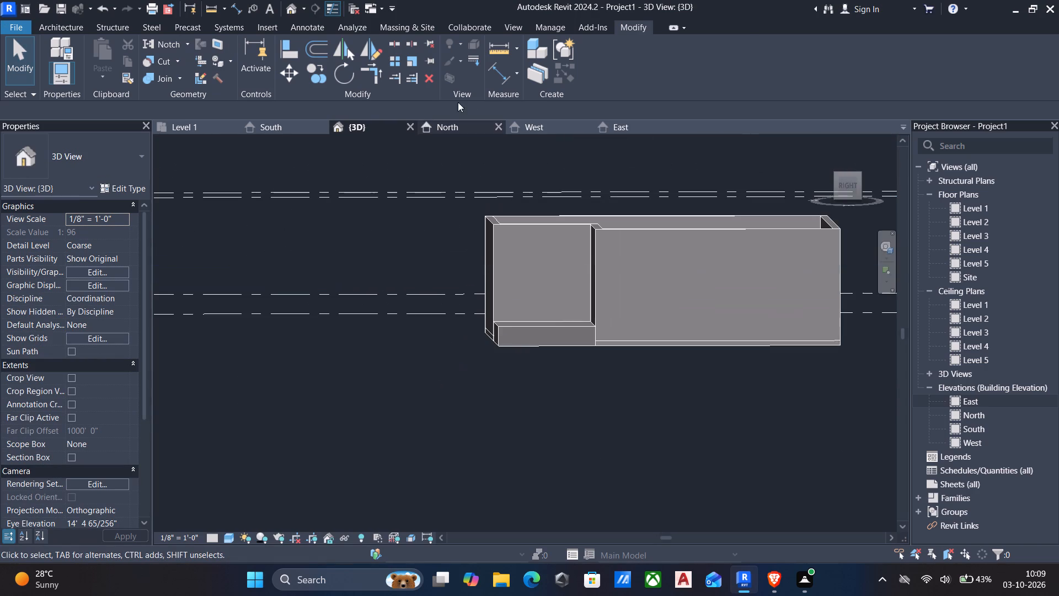
# Reopen the in-place block, start a new extrusion, and pick the block's outer east-facing face as its work plane.
pyautogui.click(524, 324)
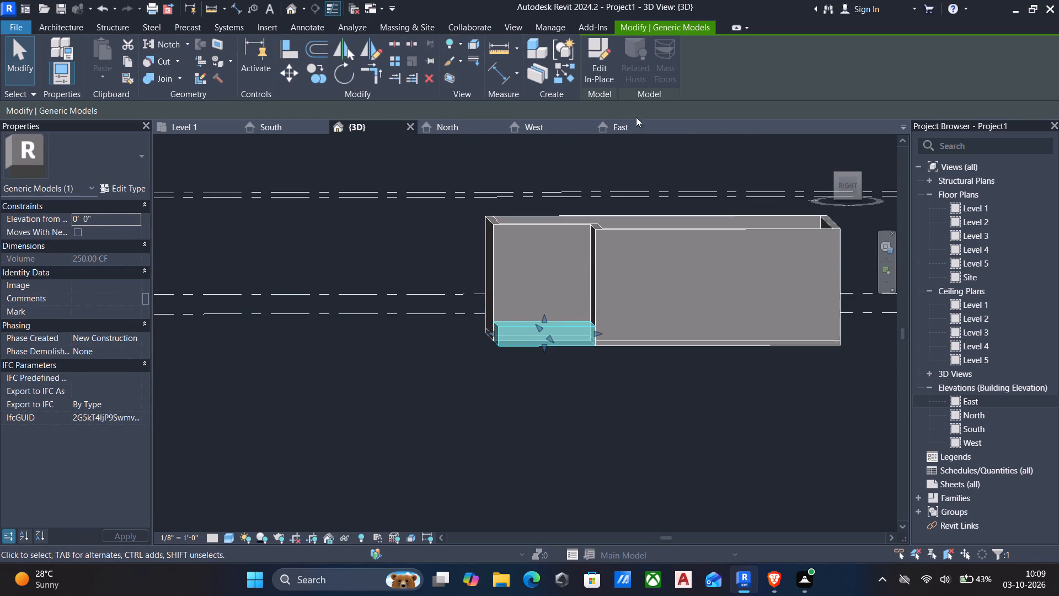
pyautogui.click(604, 71)
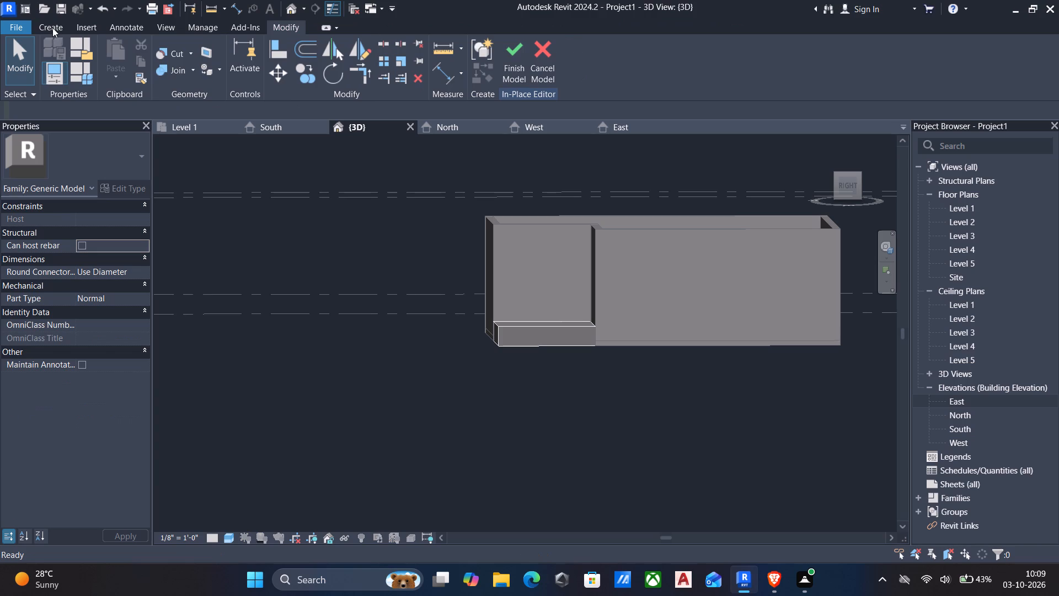
pyautogui.click(52, 28)
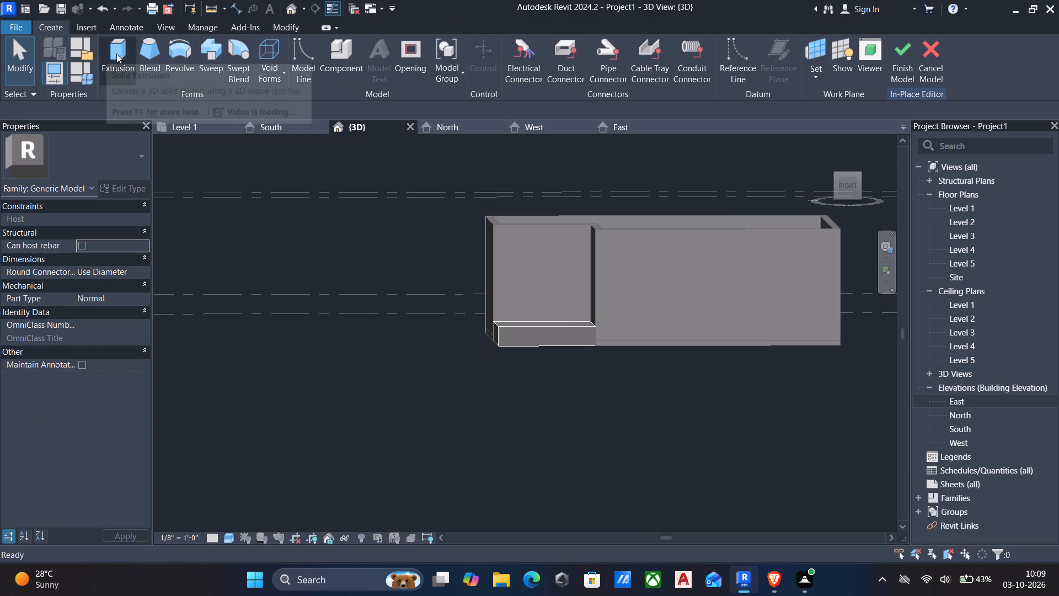
pyautogui.click(123, 61)
pyautogui.click(634, 78)
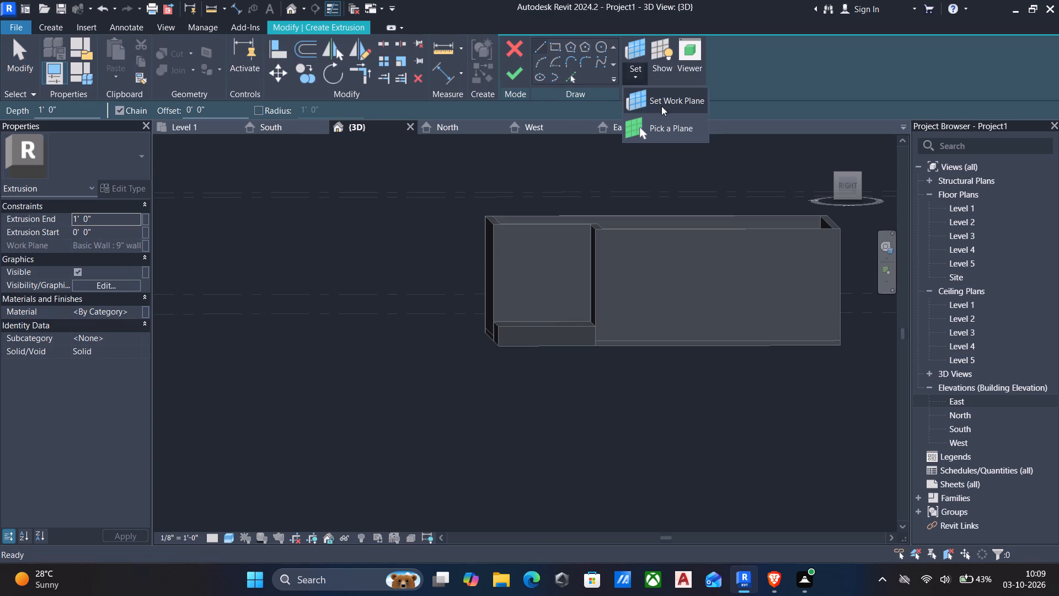
pyautogui.click(669, 125)
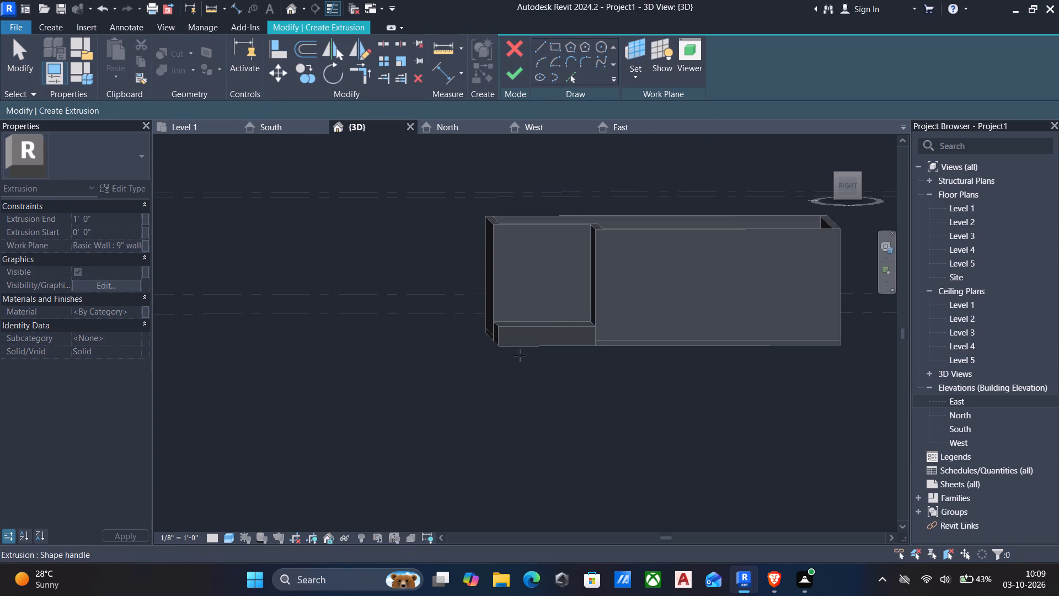
pyautogui.click(509, 328)
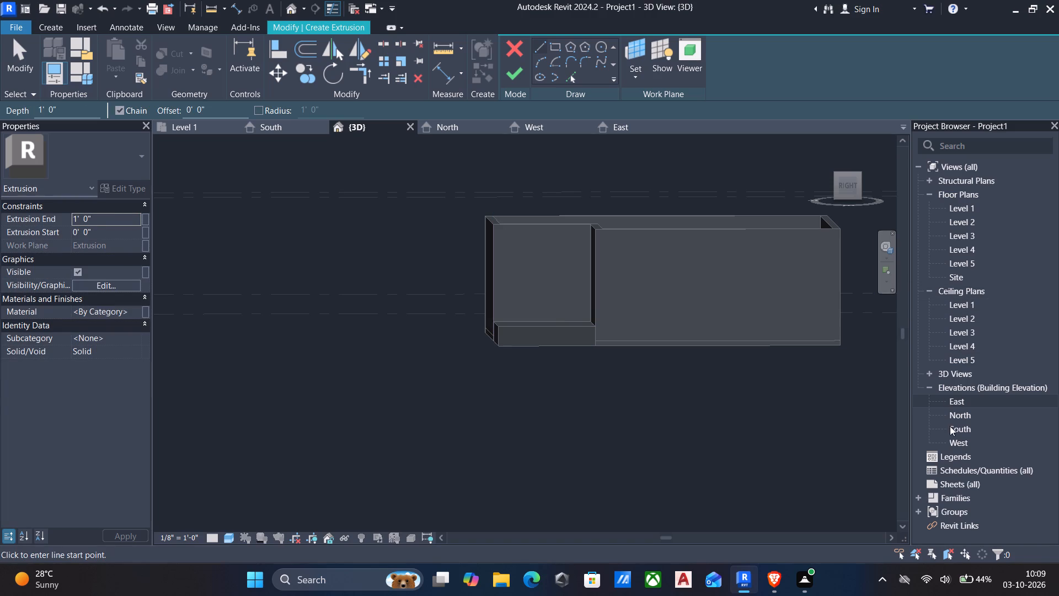
# Open the East elevation for sketching the new extrusion's profile.
pyautogui.doubleClick(962, 398)
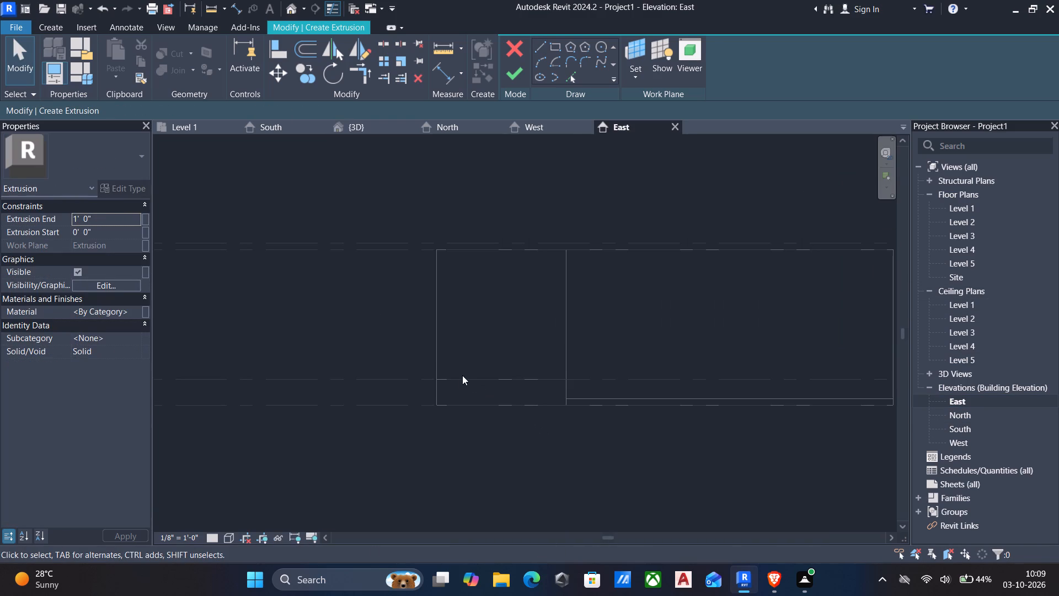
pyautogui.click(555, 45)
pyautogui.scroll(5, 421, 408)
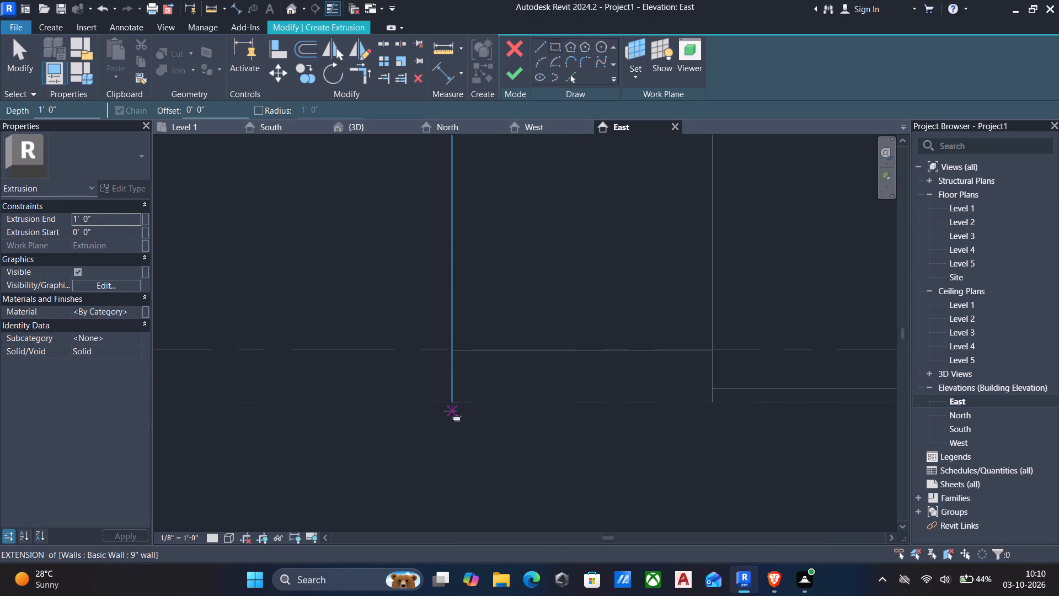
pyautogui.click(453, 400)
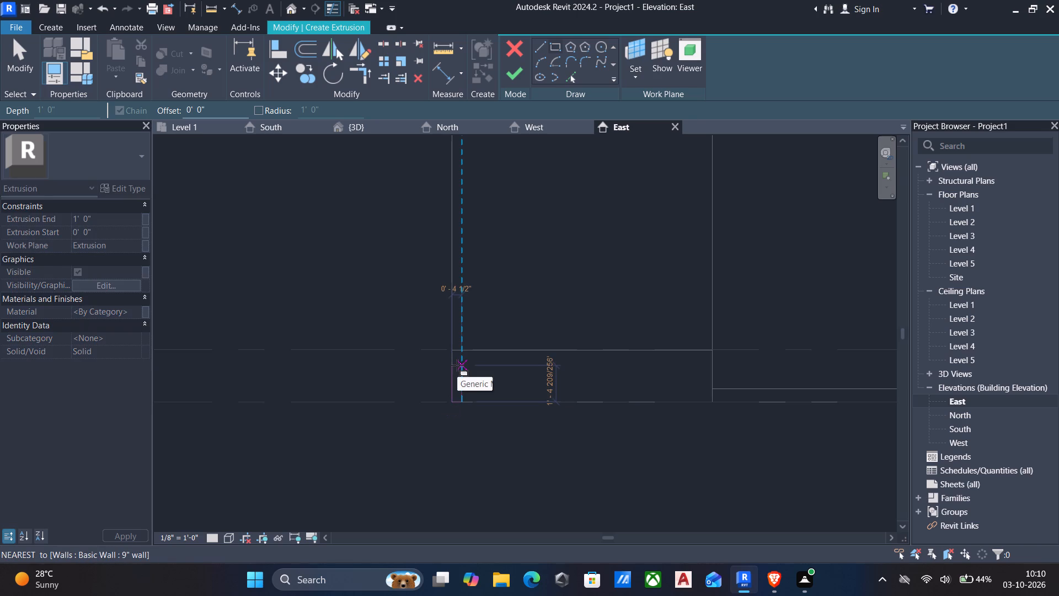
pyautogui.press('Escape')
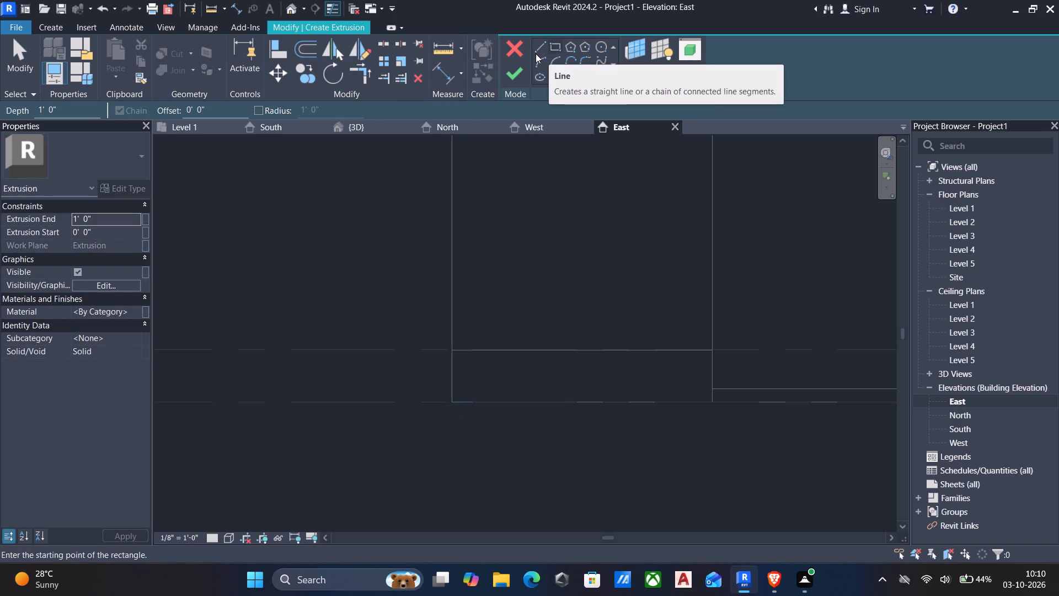
# Start a stepped line profile at the block's lower south corner: up its edge to Level 2, 1' outward, and 8" down.
pyautogui.click(539, 48)
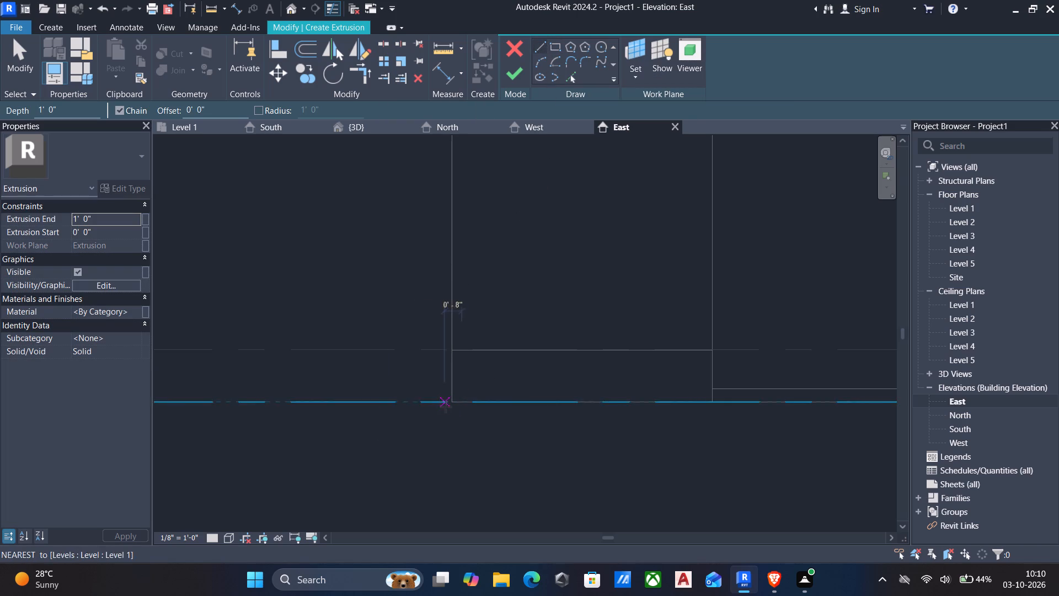
pyautogui.click(451, 405)
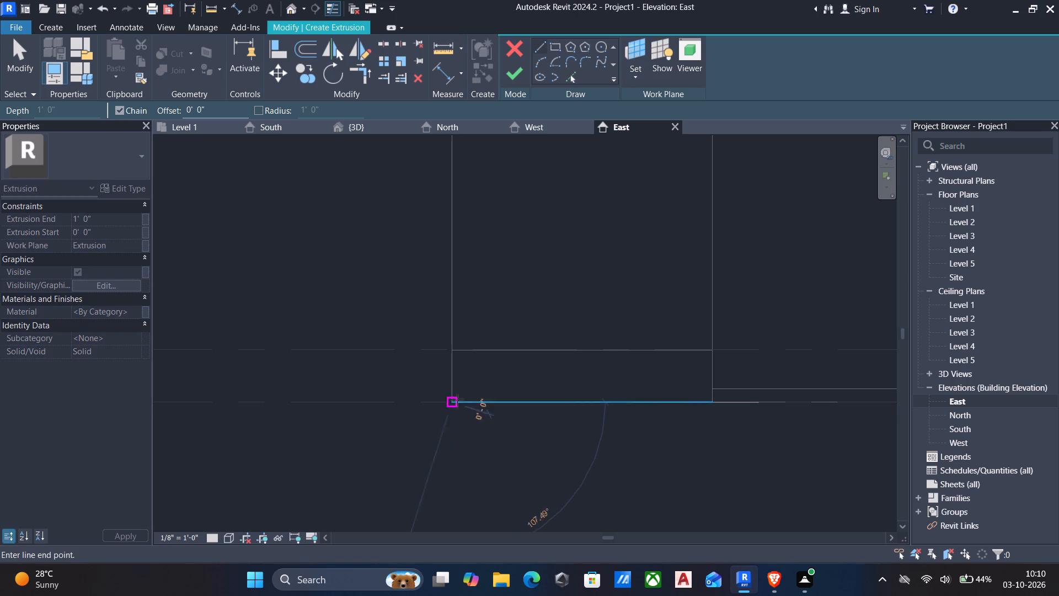
pyautogui.click(450, 348)
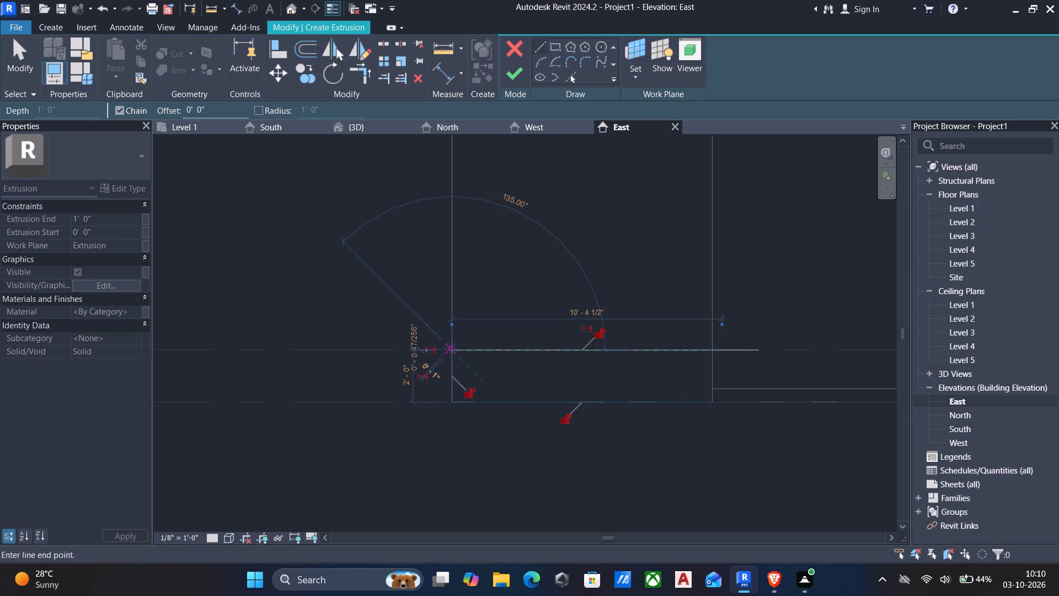
pyautogui.press('1')
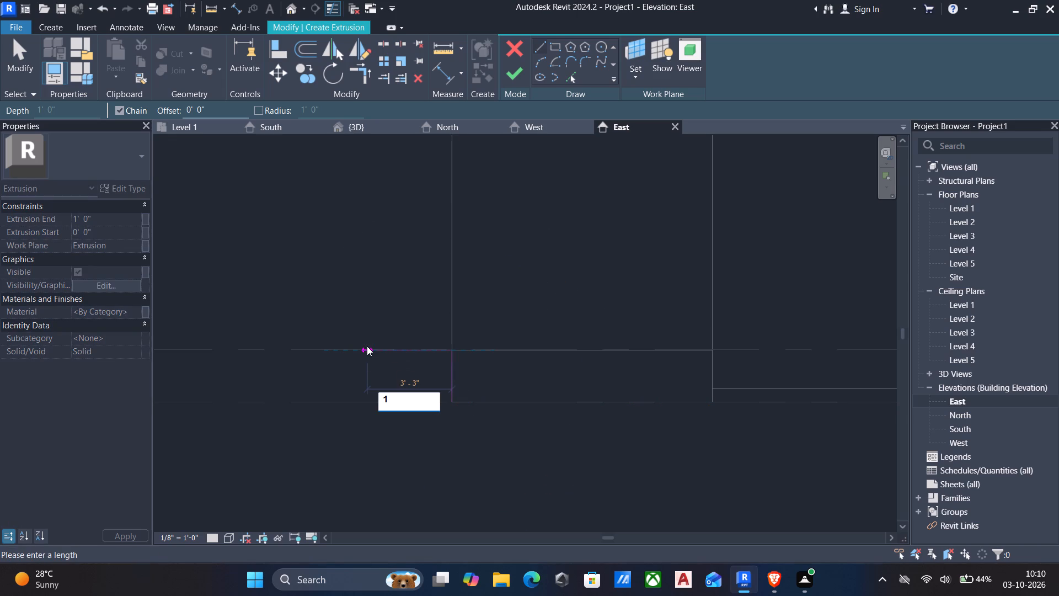
pyautogui.press("'")
pyautogui.press('Return')
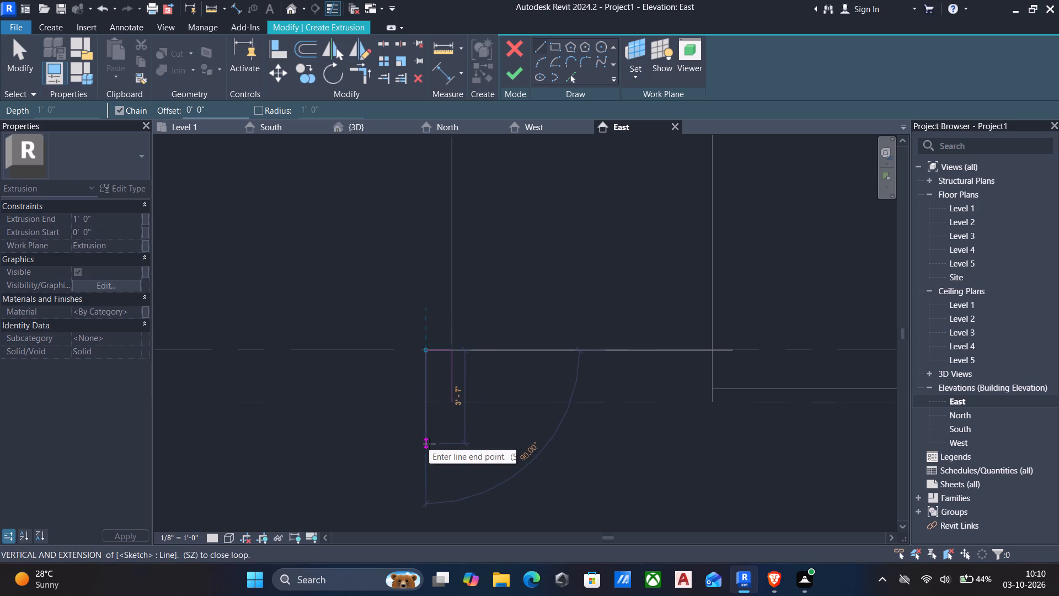
pyautogui.press('9')
pyautogui.press('BackSpace')
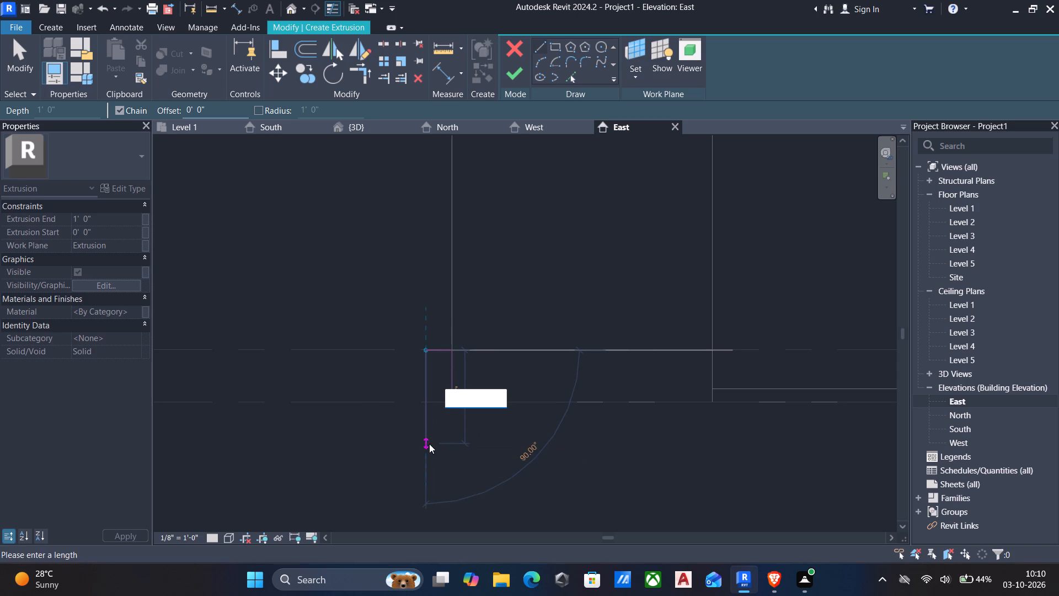
pyautogui.press('9')
pyautogui.press('BackSpace')
pyautogui.write('8"')
pyautogui.press('Return')
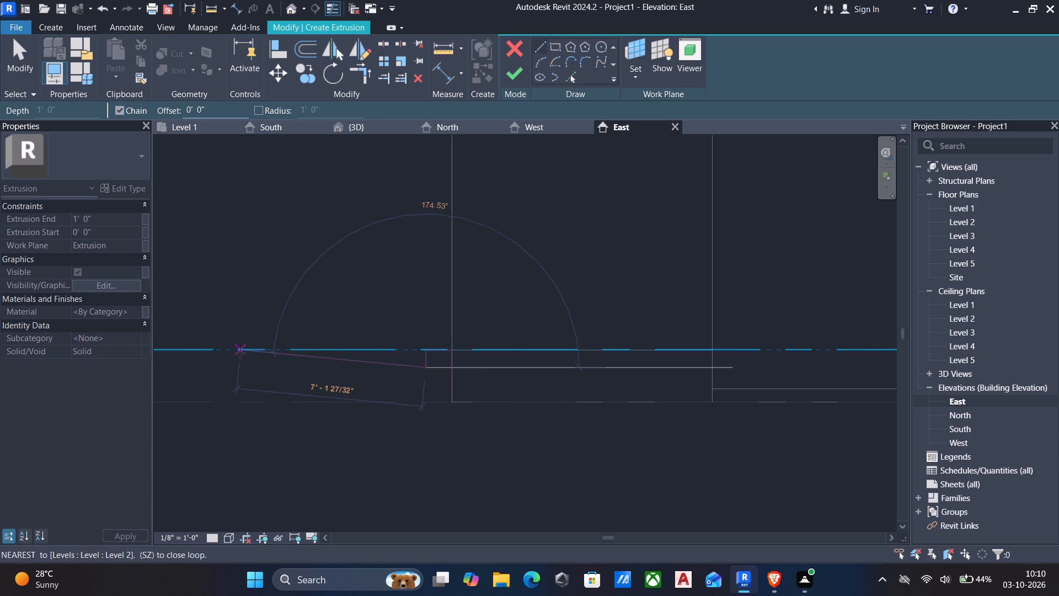
# Continue the stepped profile with a 1' tread, an 8" riser, and another 1' tread.
pyautogui.write("1'")
pyautogui.press('Return')
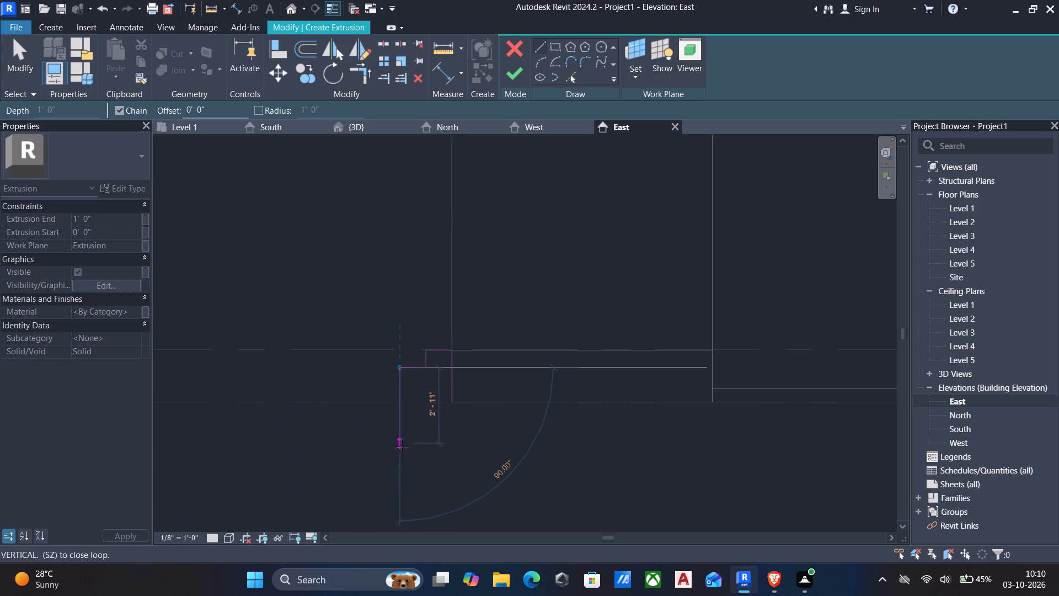
pyautogui.press('8')
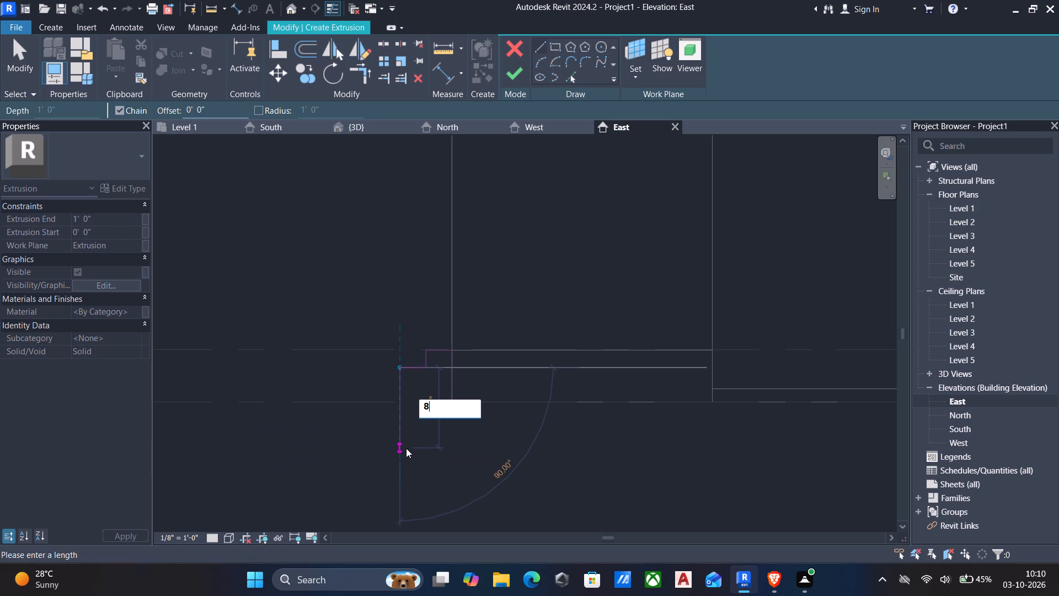
pyautogui.hotkey('shift', '"')
pyautogui.press('Return')
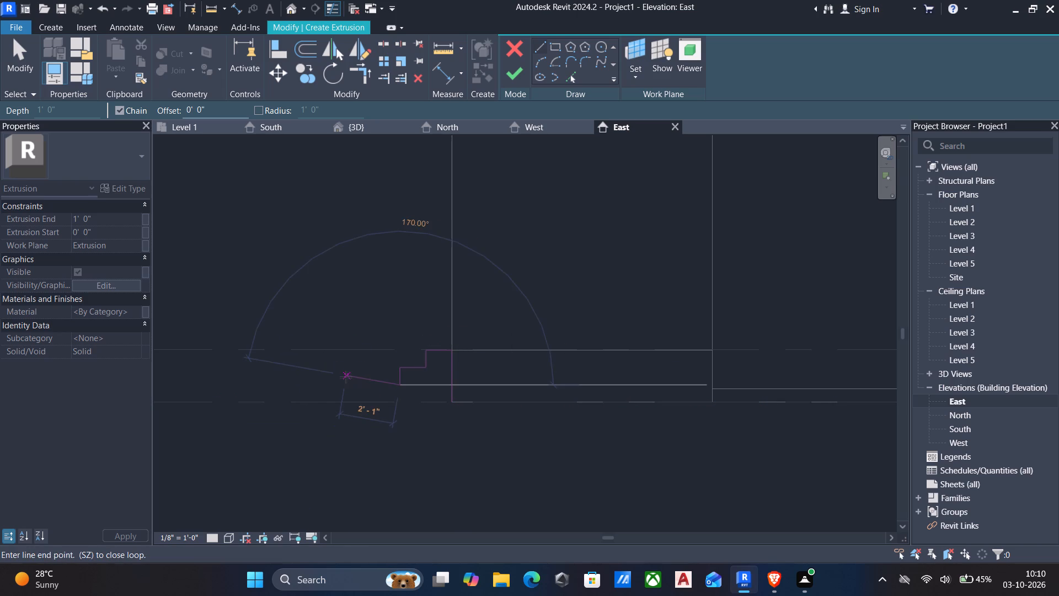
pyautogui.write("1'")
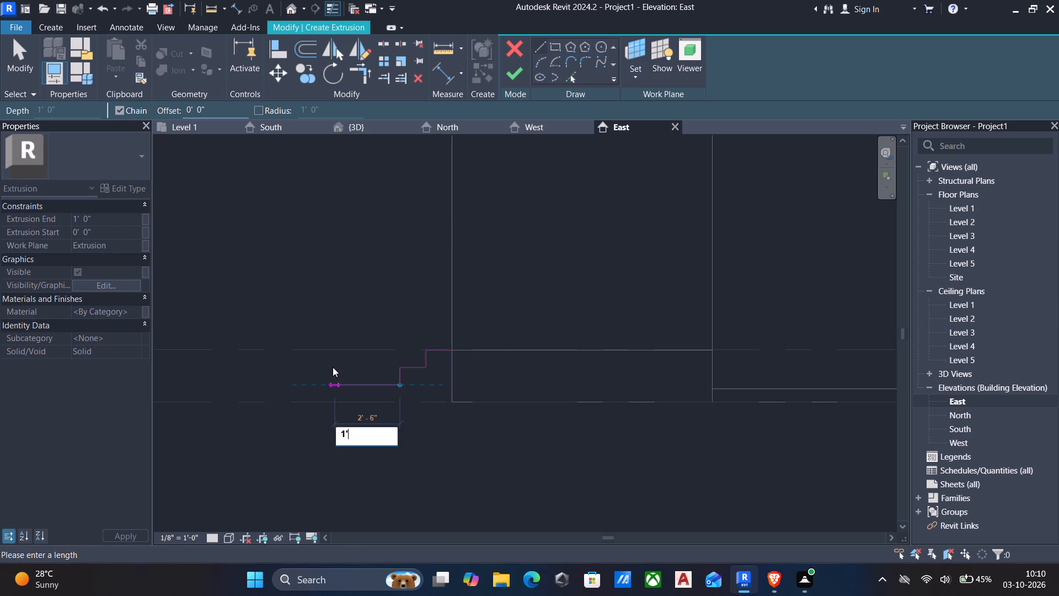
pyautogui.press('Return')
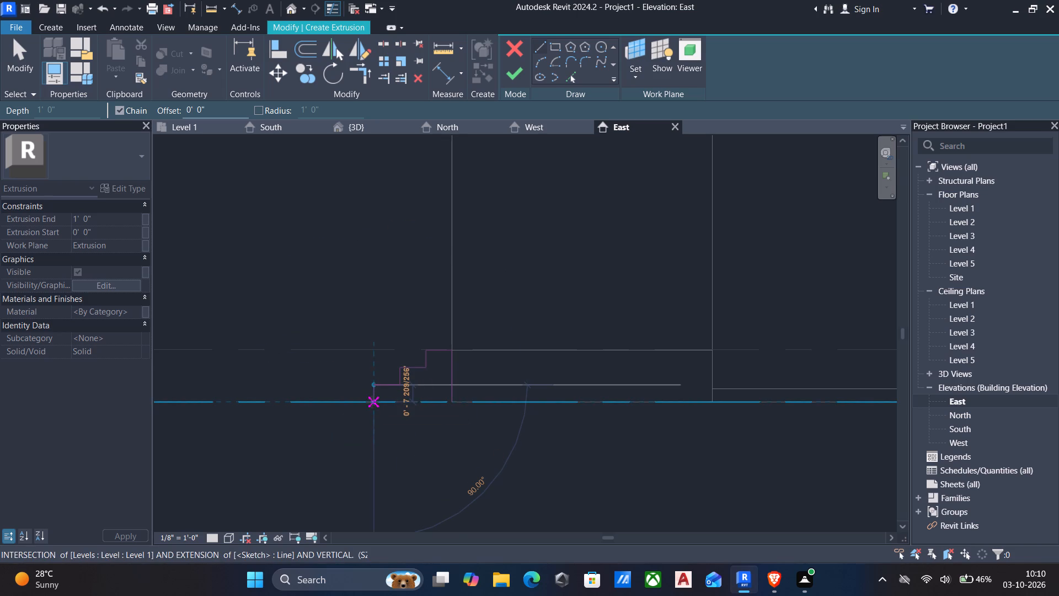
# Close the stepped profile down to Level 1 and back to the block's corner, and finish the 1' deep extrusion.
pyautogui.click(372, 402)
pyautogui.click(452, 398)
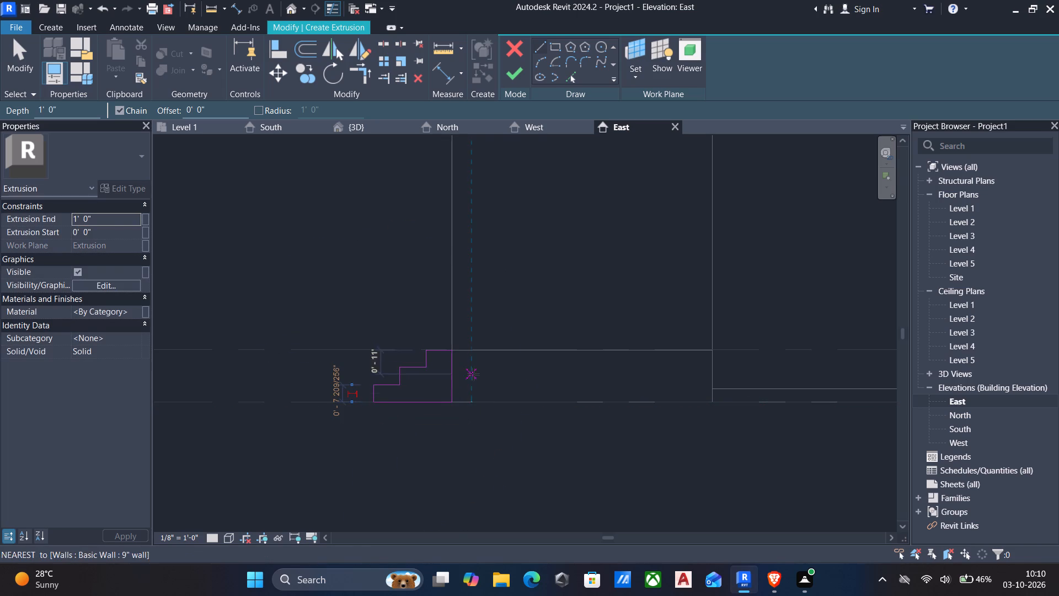
pyautogui.press('Escape')
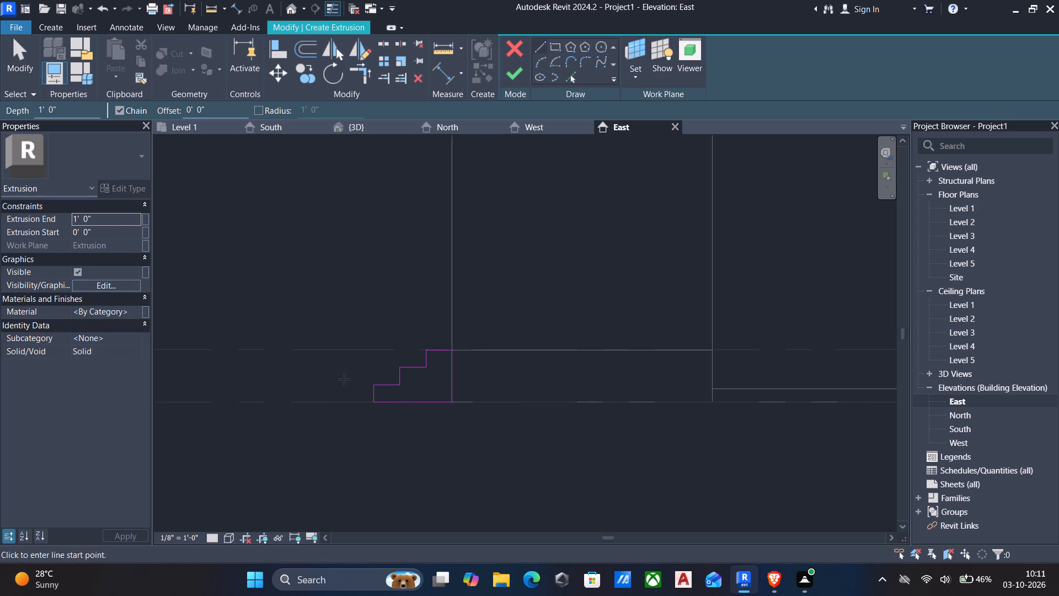
pyautogui.press('Escape')
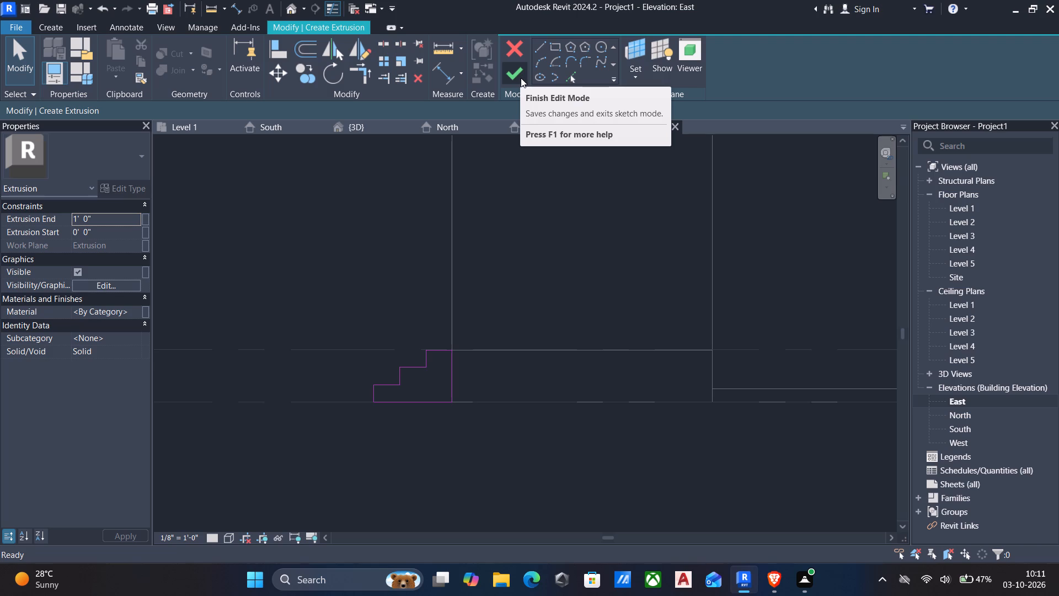
pyautogui.click(520, 71)
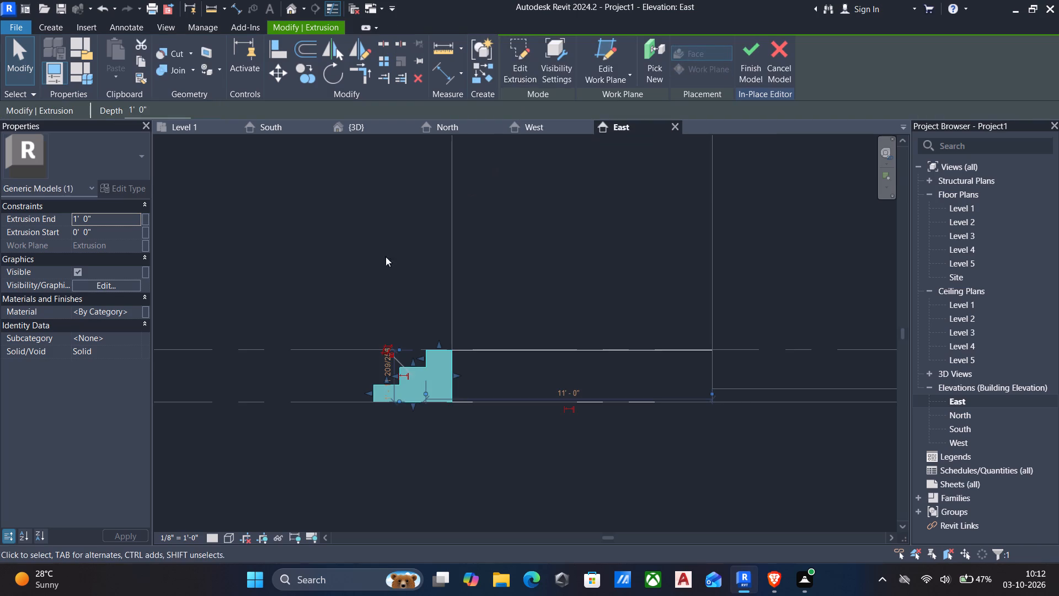
# Examine the stepped extrusion's position against the notch block in the East elevation and from several 3D angles.
pyautogui.scroll(-2, 368, 263)
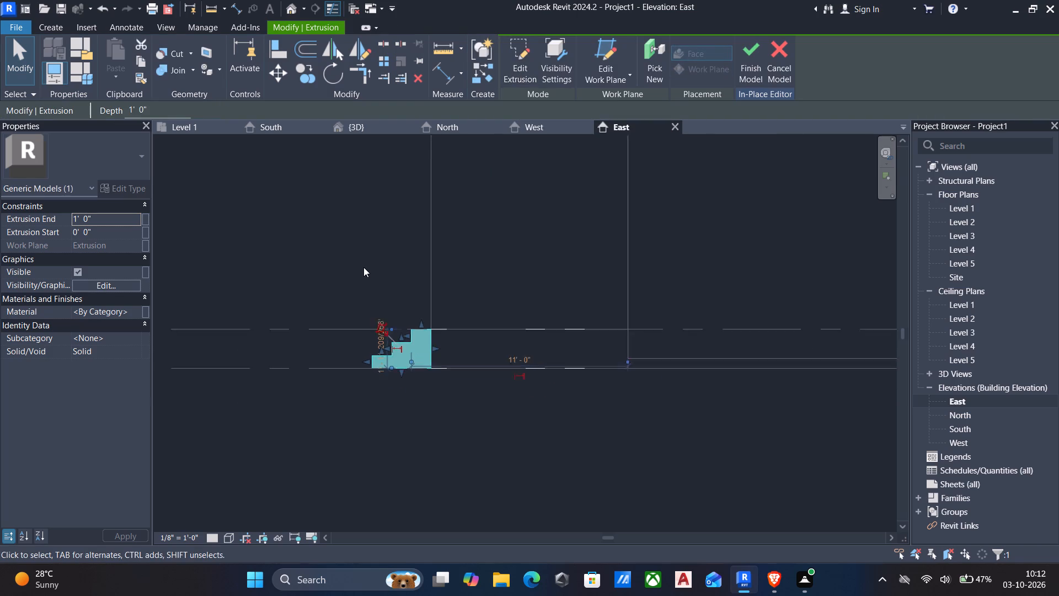
pyautogui.scroll(-2, 363, 267)
pyautogui.scroll(1, 362, 269)
pyautogui.keyDown('shift'); pyautogui.moveTo(362, 250); pyautogui.dragTo(397, 277, button='middle'); pyautogui.keyUp('shift')
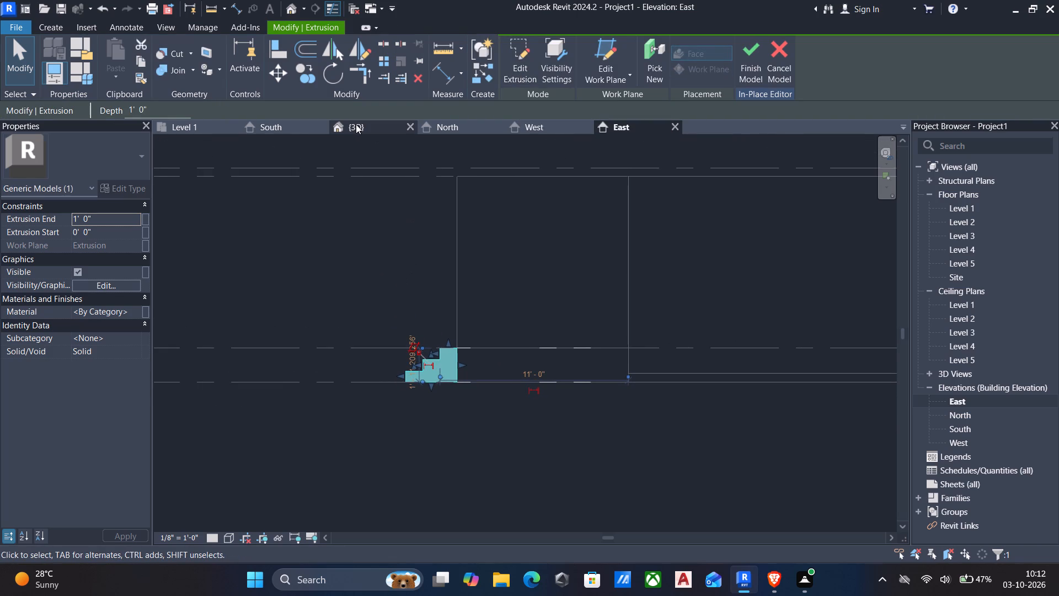
pyautogui.click(356, 124)
pyautogui.press('Escape')
pyautogui.scroll(2, 437, 299)
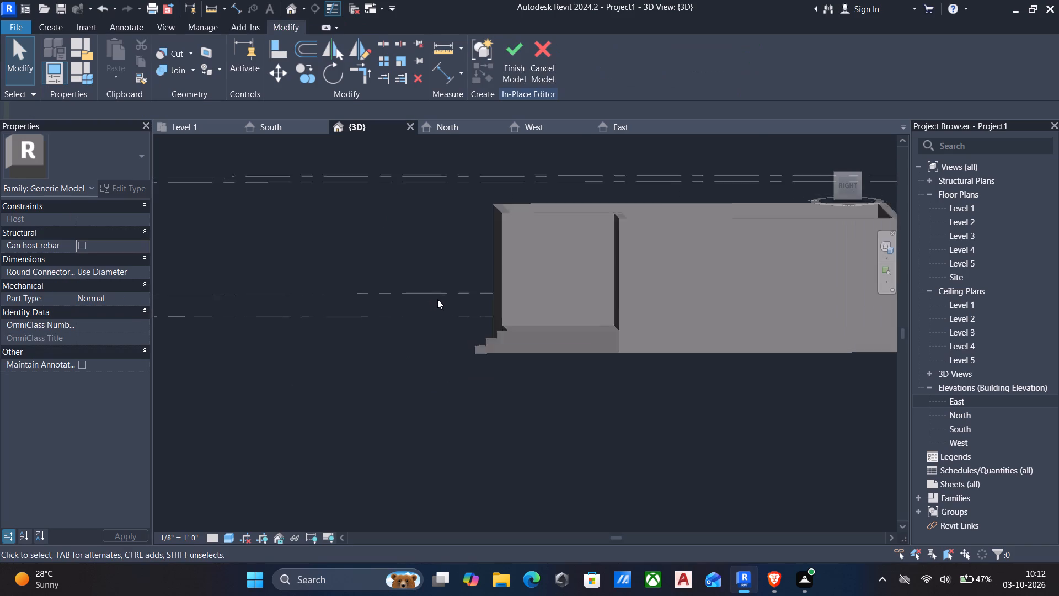
pyautogui.scroll(2, 437, 299)
pyautogui.keyDown('shift'); pyautogui.moveTo(437, 299); pyautogui.dragTo(462, 299, button='middle'); pyautogui.keyUp('shift')
pyautogui.scroll(-3, 462, 299)
pyautogui.keyDown('shift'); pyautogui.moveTo(462, 304); pyautogui.dragTo(549, 388, button='middle'); pyautogui.keyUp('shift')
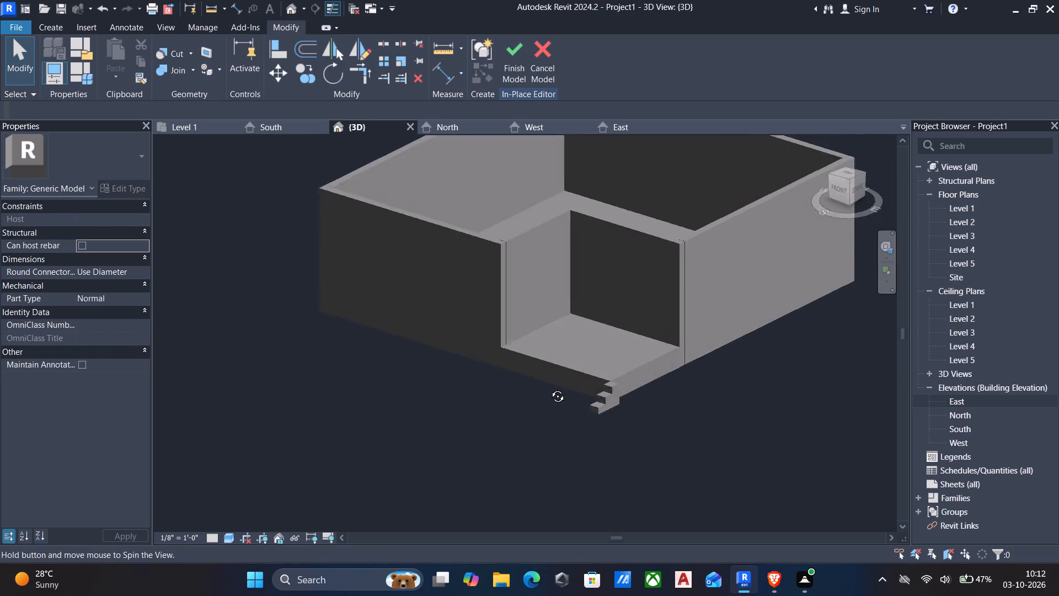
pyautogui.keyDown('shift'); pyautogui.moveTo(549, 388); pyautogui.dragTo(619, 387, button='middle'); pyautogui.keyUp('shift')
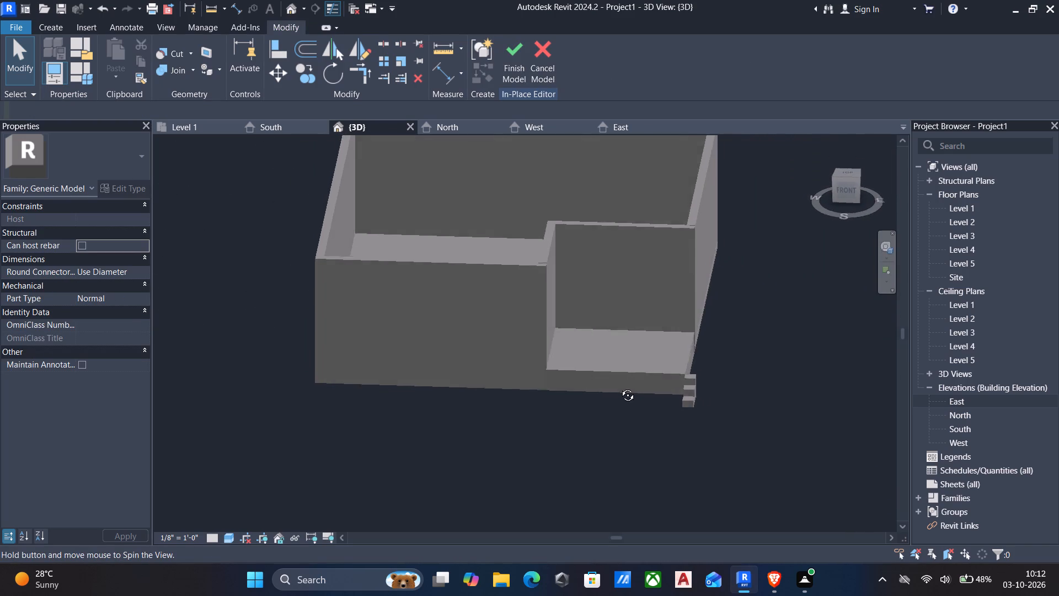
pyautogui.keyDown('shift'); pyautogui.moveTo(619, 387); pyautogui.dragTo(614, 387, button='middle'); pyautogui.keyUp('shift')
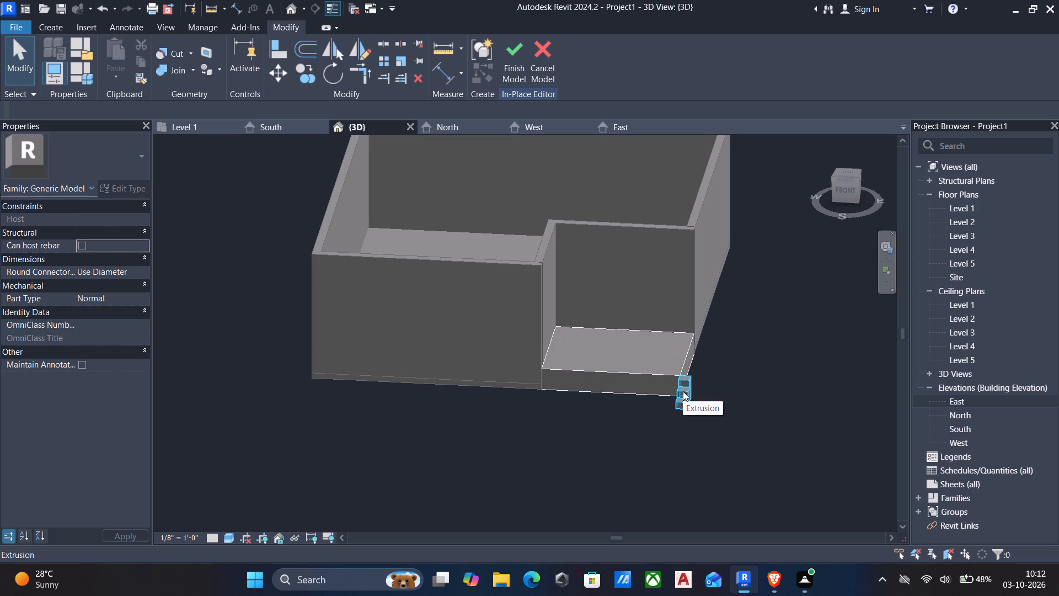
# Finish the in-place model containing the block and the stepped extrusion.
pyautogui.click(683, 391)
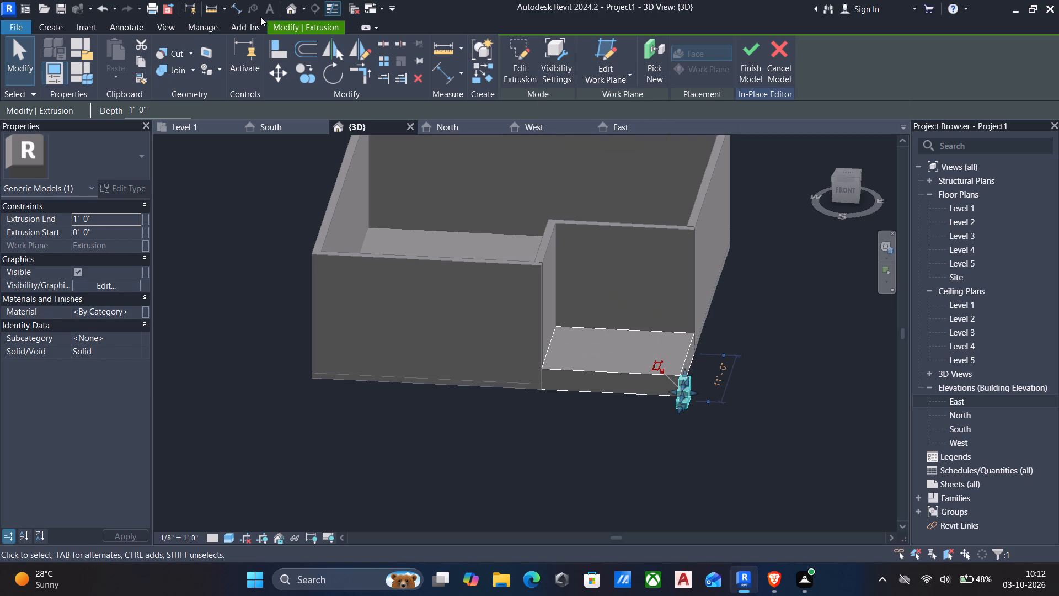
pyautogui.click(747, 60)
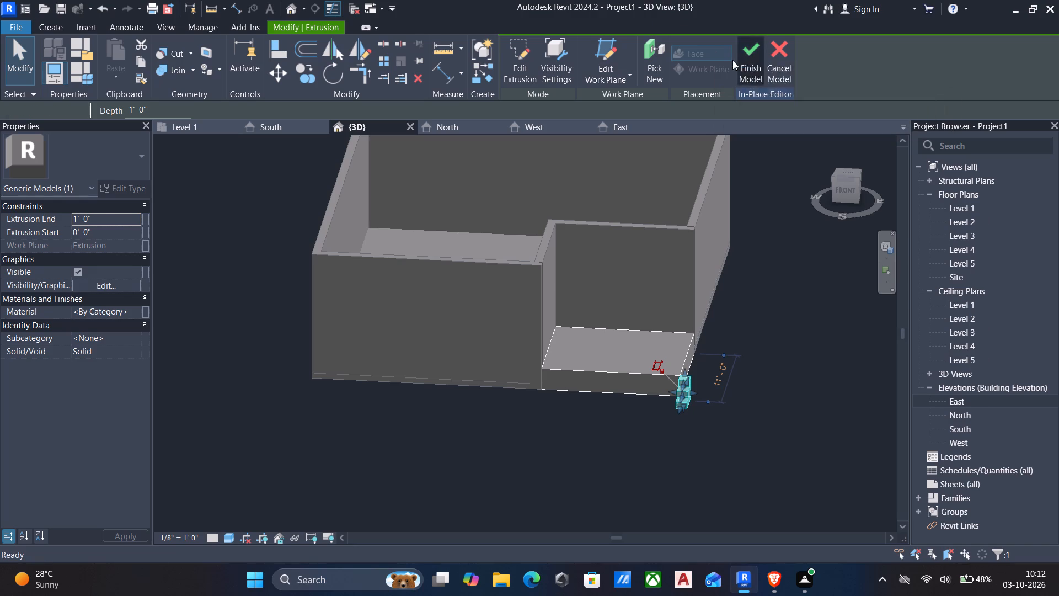
# Reopen the in-place model, start another extrusion, and pick the south-facing face of the projecting 9" wall as its work plane.
pyautogui.click(680, 391)
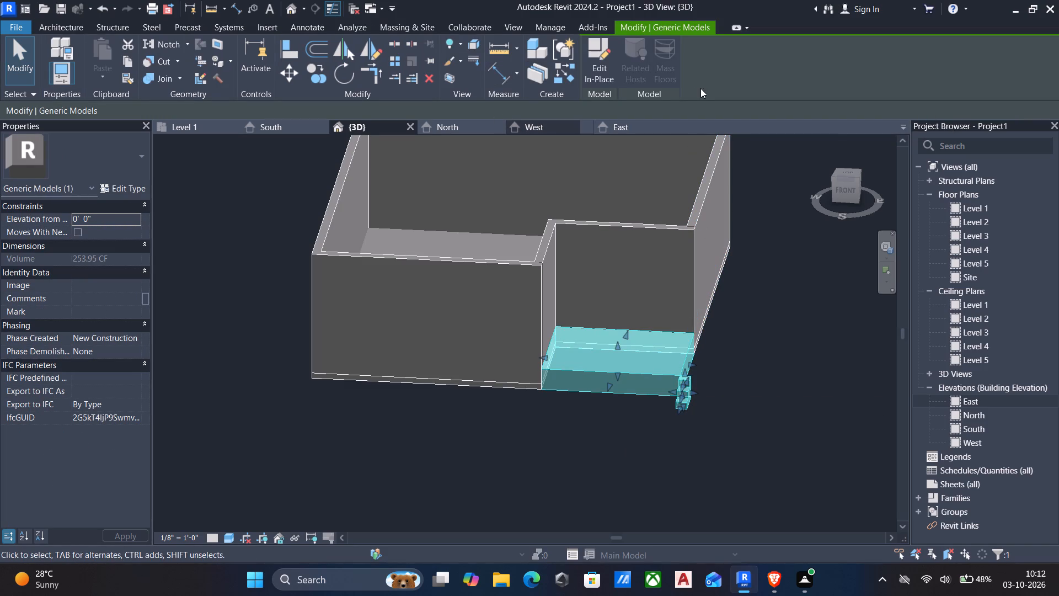
pyautogui.click(601, 73)
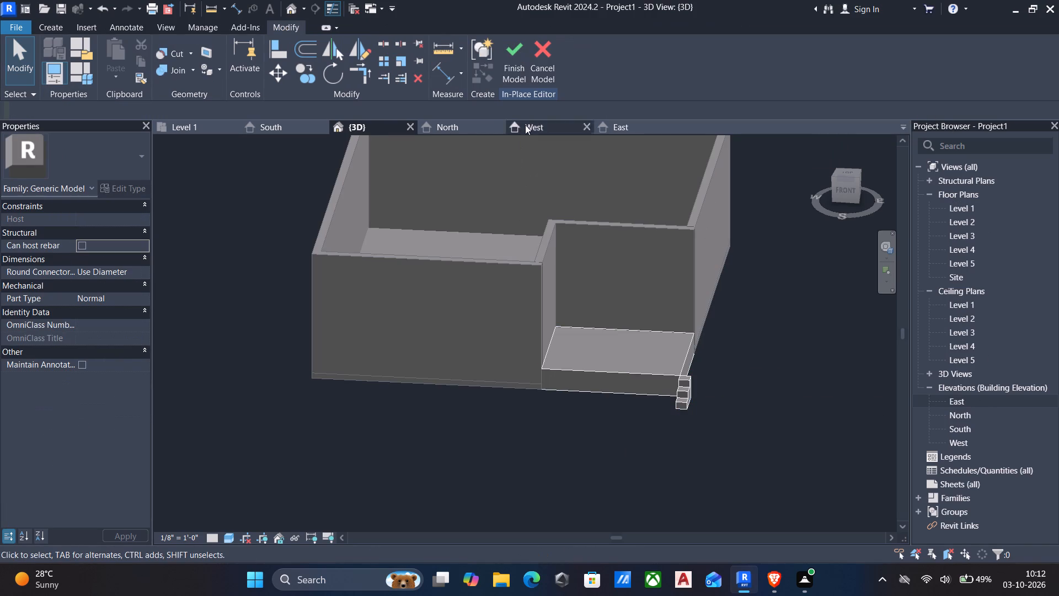
pyautogui.click(55, 31)
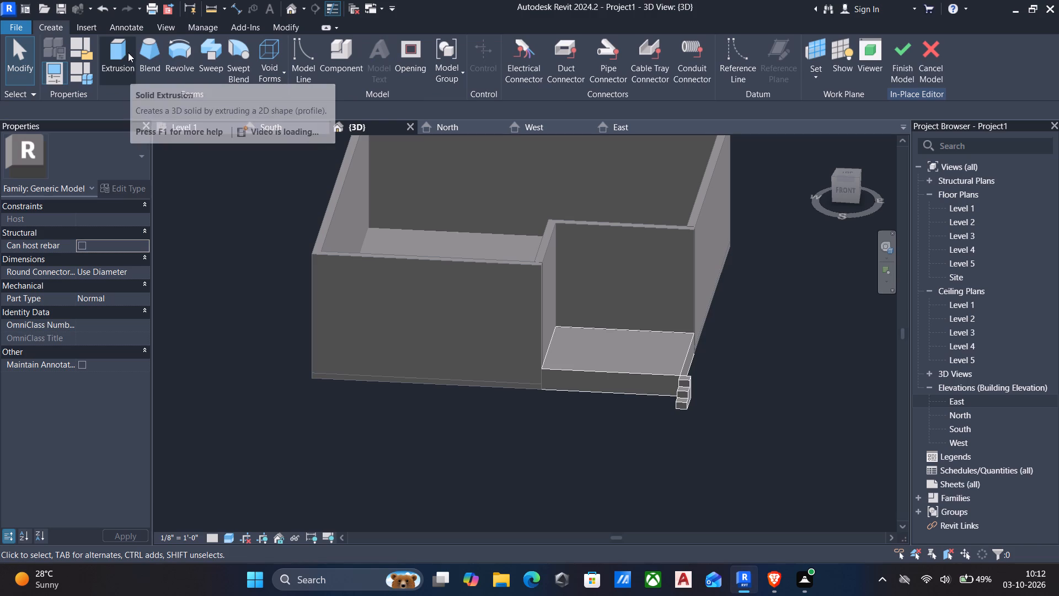
pyautogui.click(116, 54)
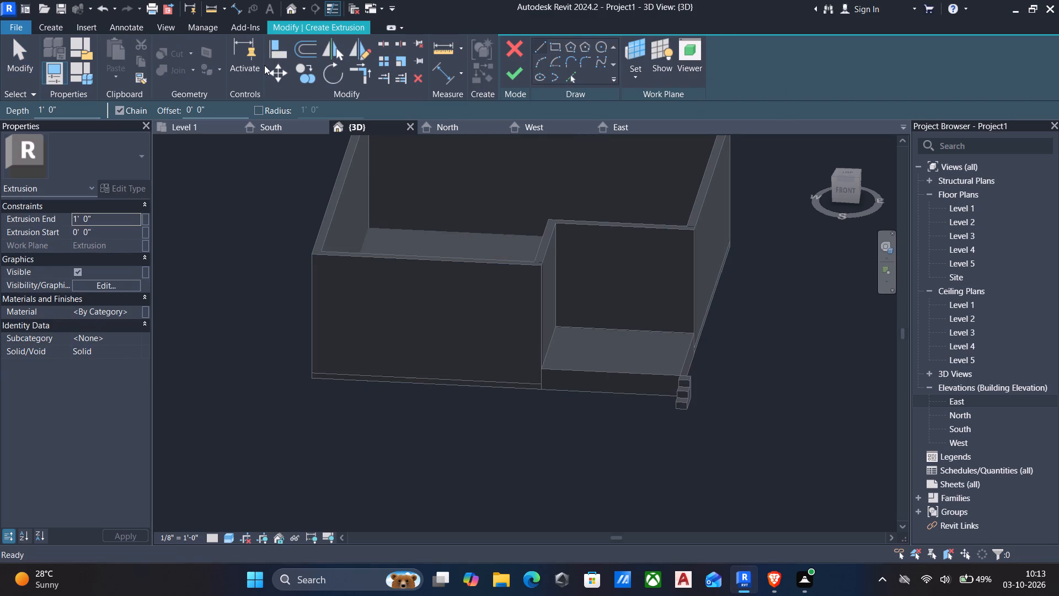
pyautogui.click(54, 31)
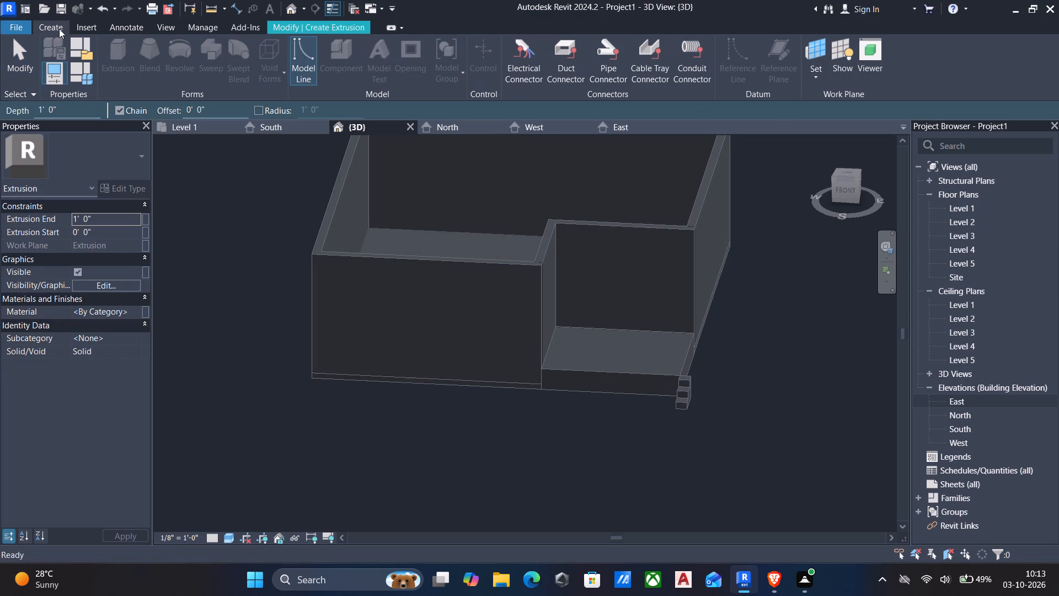
pyautogui.click(359, 24)
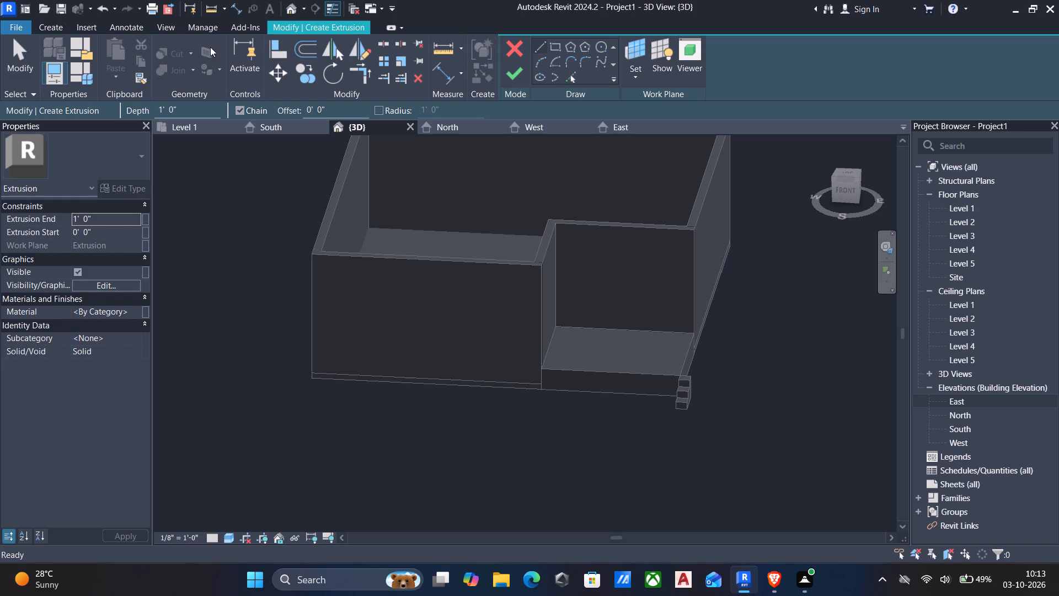
pyautogui.click(628, 77)
pyautogui.click(651, 128)
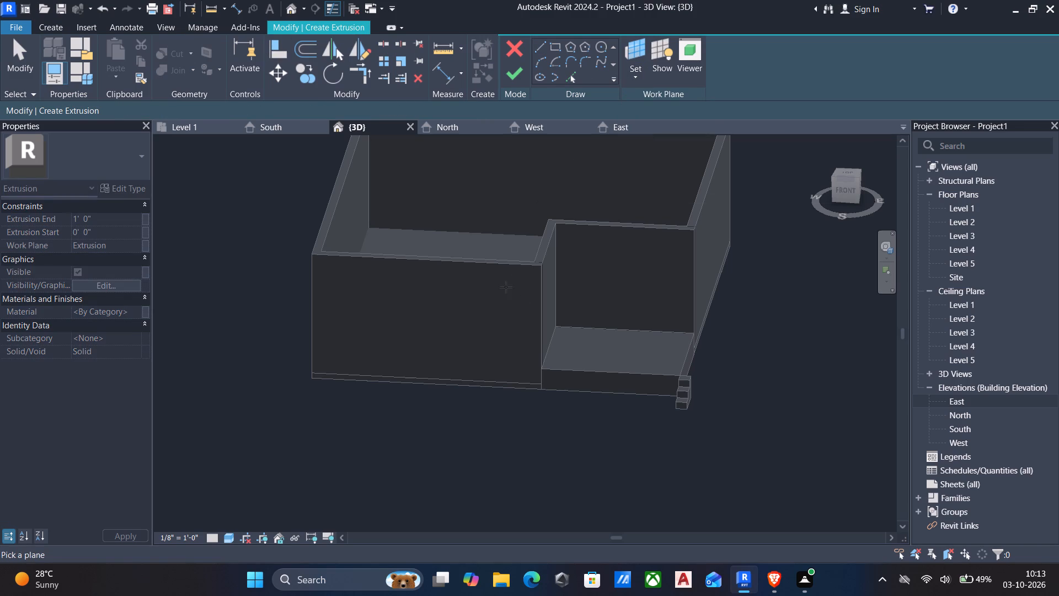
pyautogui.click(519, 266)
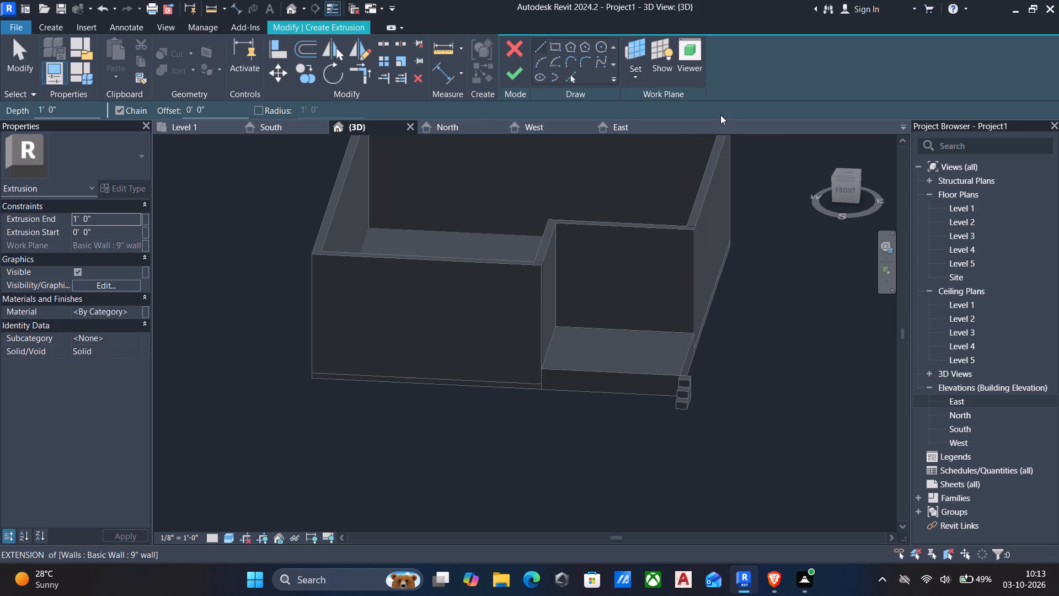
# Begin a rectangular profile for the new extrusion in the front 3D view of the building.
pyautogui.click(848, 194)
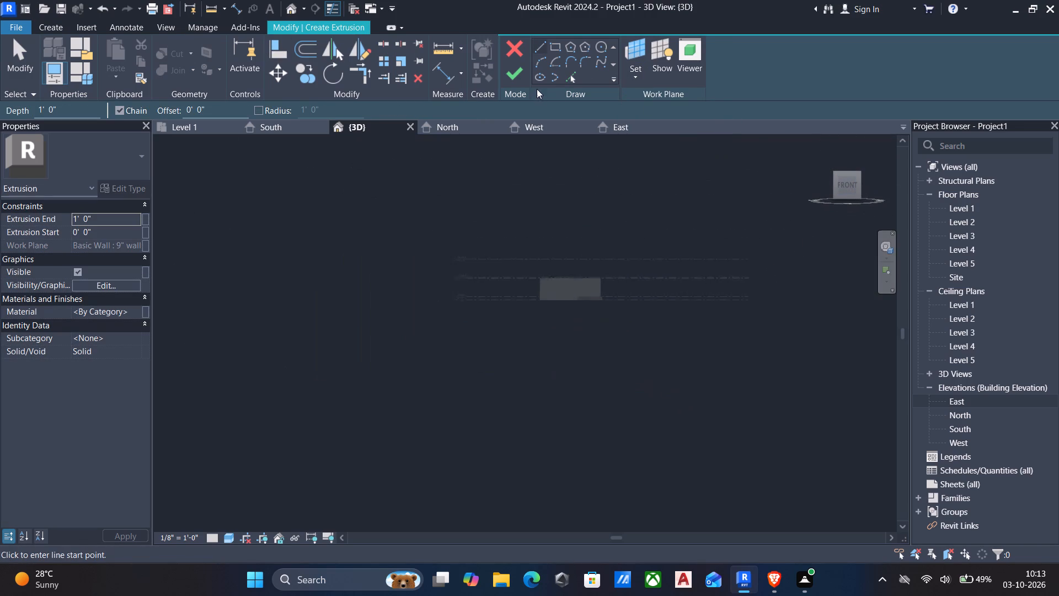
pyautogui.click(557, 47)
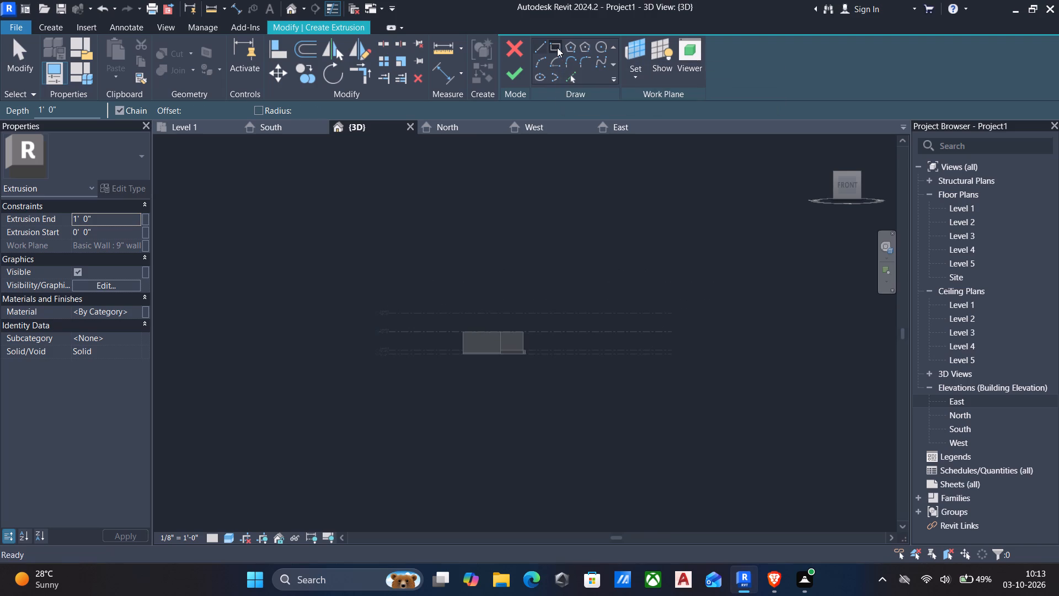
pyautogui.scroll(5, 508, 384)
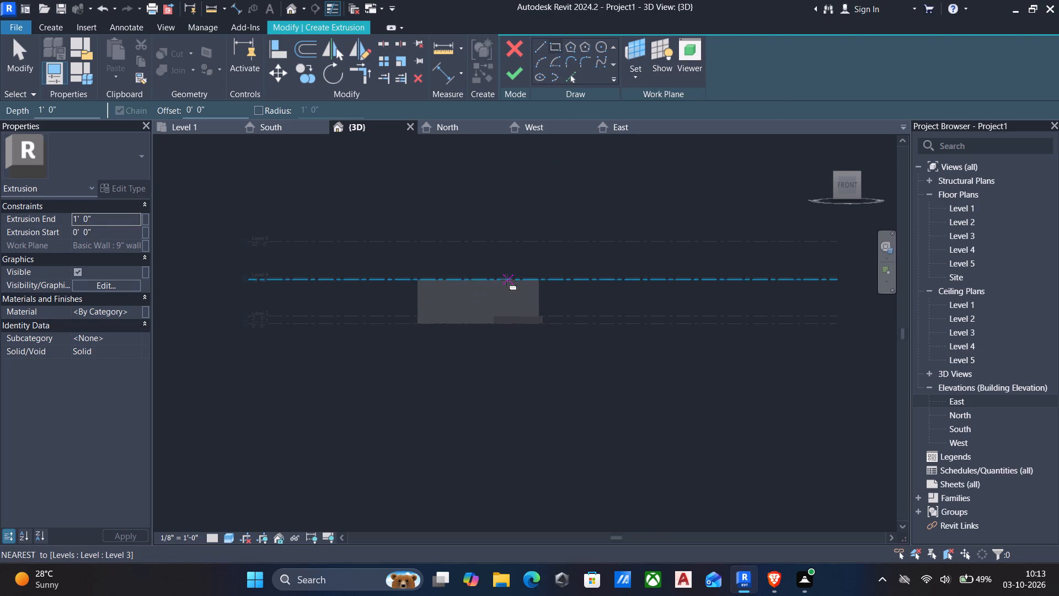
pyautogui.scroll(9, 506, 280)
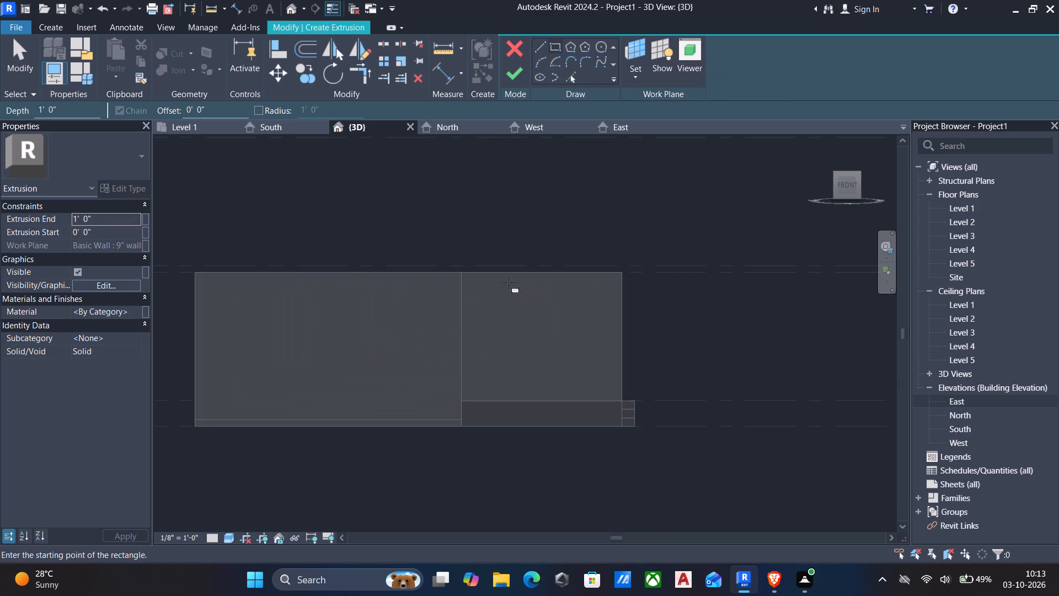
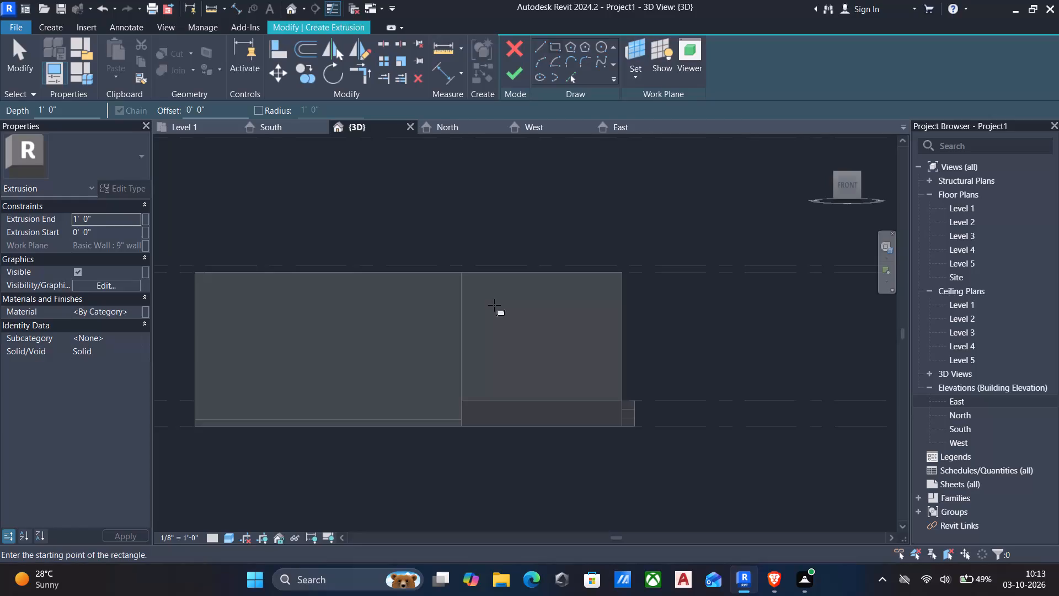
# Draw a rectangular profile 1'-6" wide and 8'-0" high on the wall face, starting from its bottom corner beside the notch block.
pyautogui.scroll(5, 448, 413)
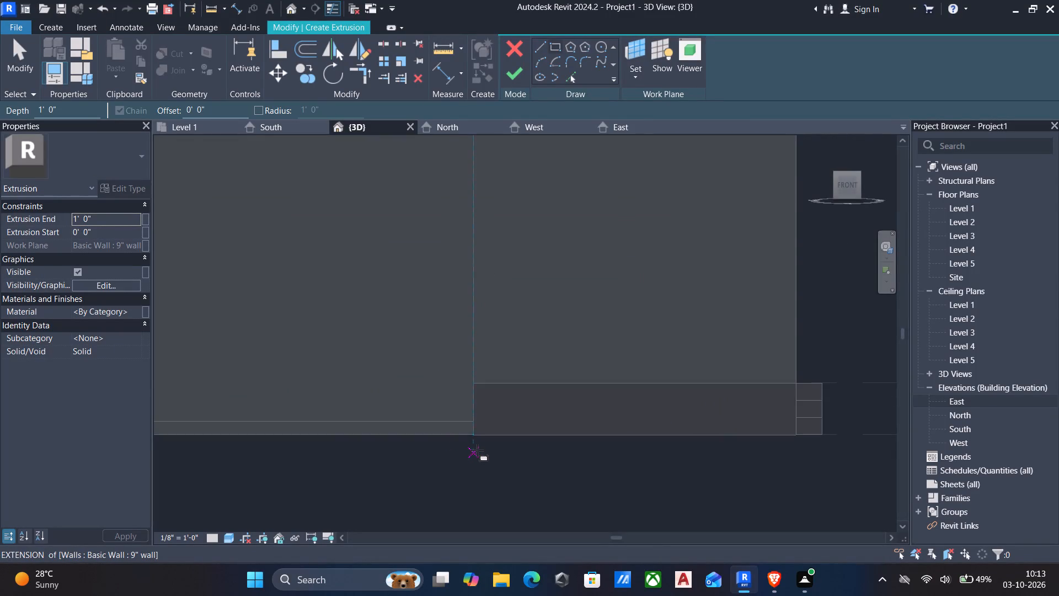
pyautogui.click(475, 434)
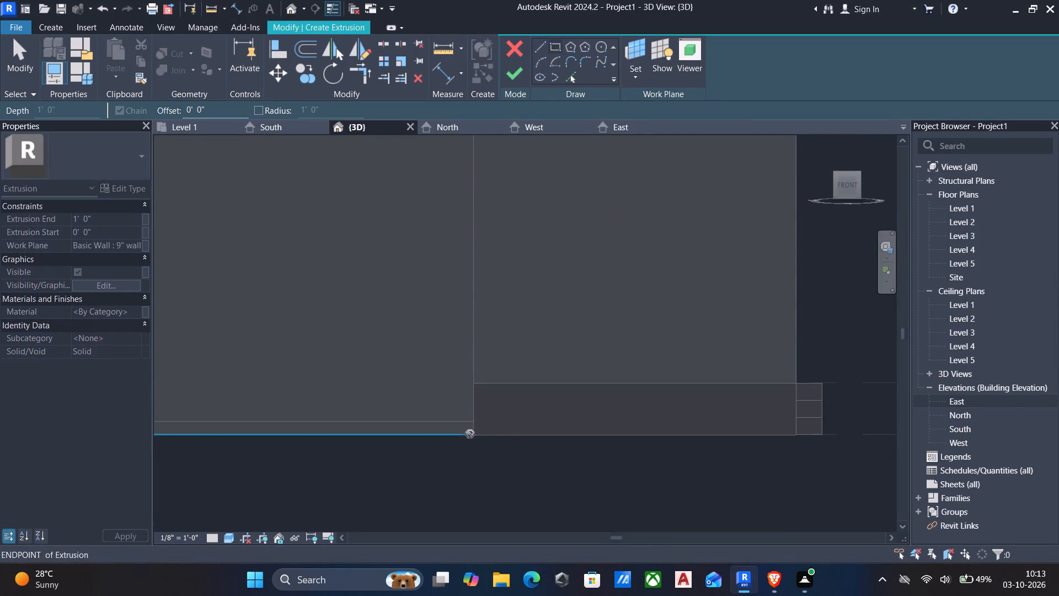
pyautogui.scroll(-2, 447, 307)
pyautogui.scroll(1, 447, 301)
pyautogui.moveTo(447, 262); pyautogui.dragTo(432, 378, button='middle')
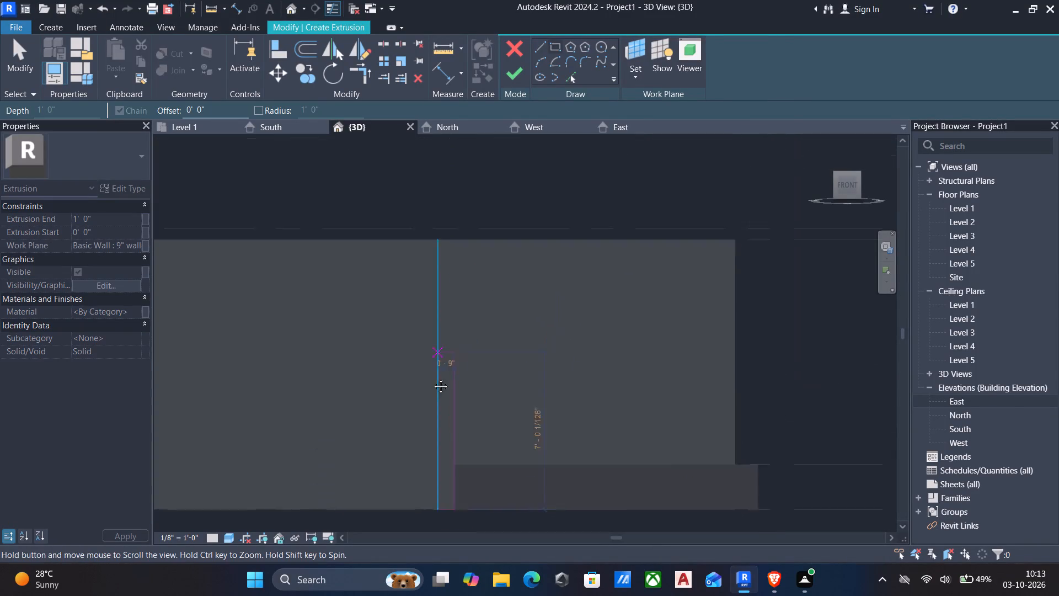
pyautogui.moveTo(432, 378); pyautogui.dragTo(430, 390, button='middle')
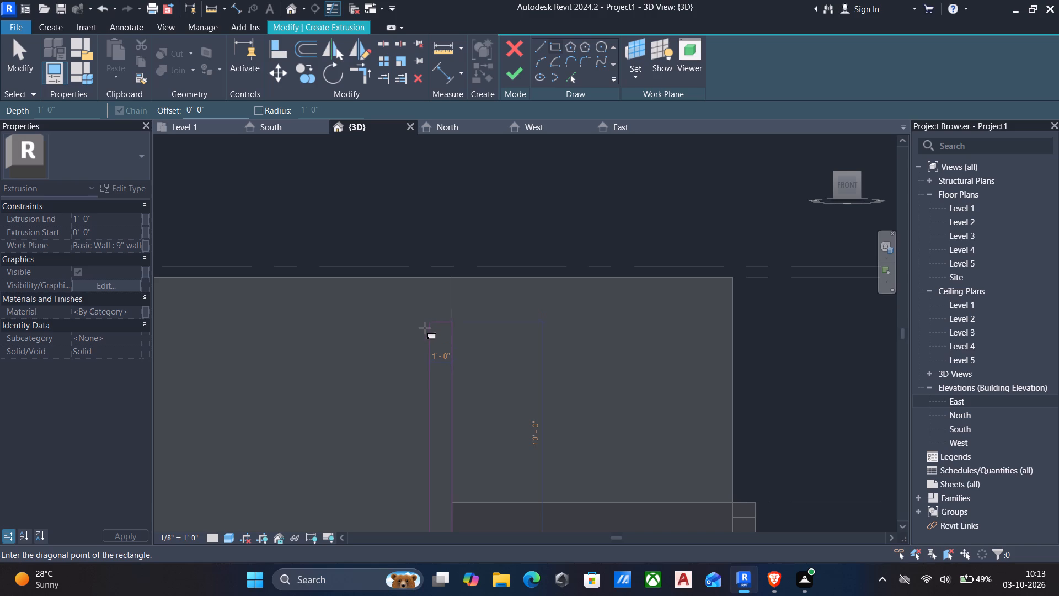
pyautogui.click(419, 365)
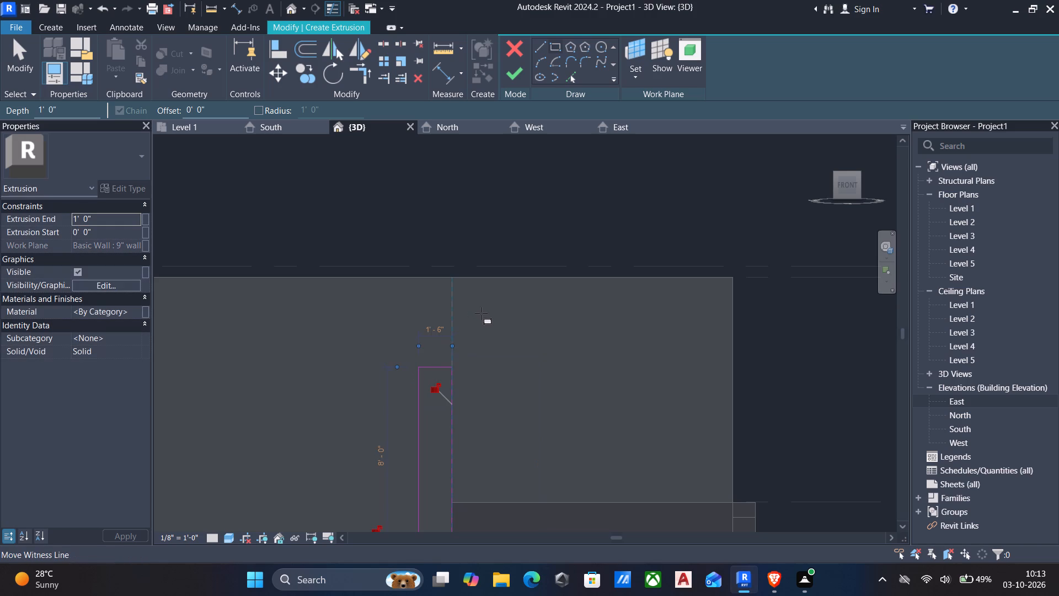
pyautogui.press('Escape')
pyautogui.press('Escape')
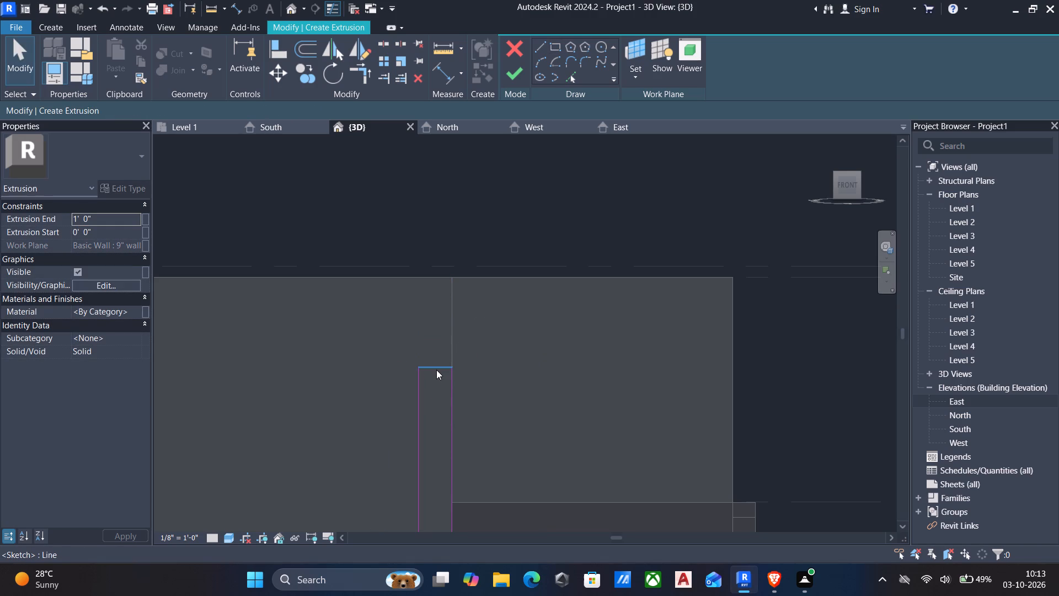
# Set the rectangular profile's width to 1' and finish the extrusion sketch.
pyautogui.click(421, 391)
pyautogui.click(441, 329)
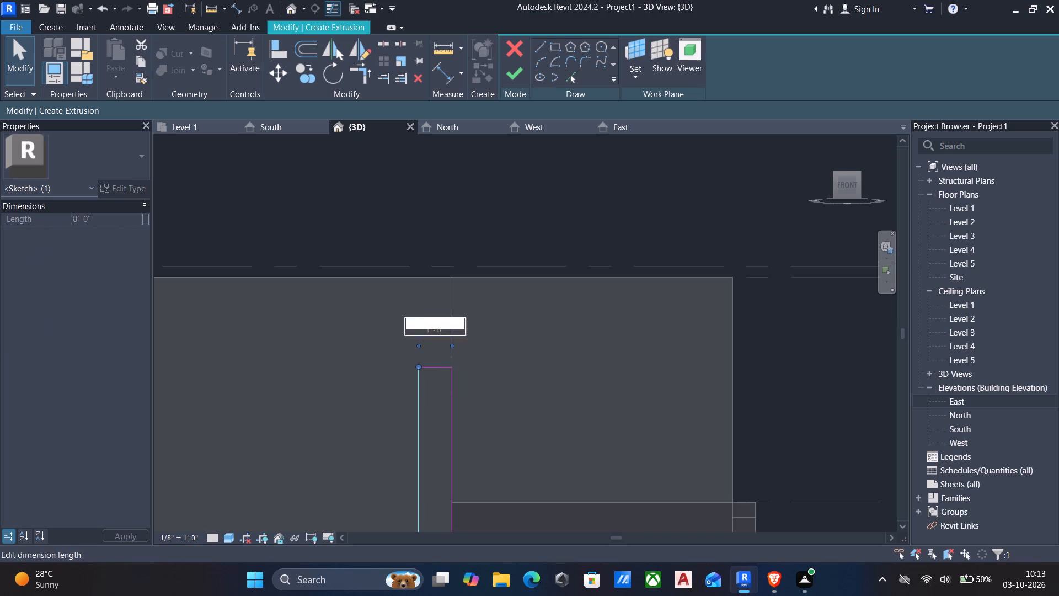
pyautogui.write("1'")
pyautogui.press('Return')
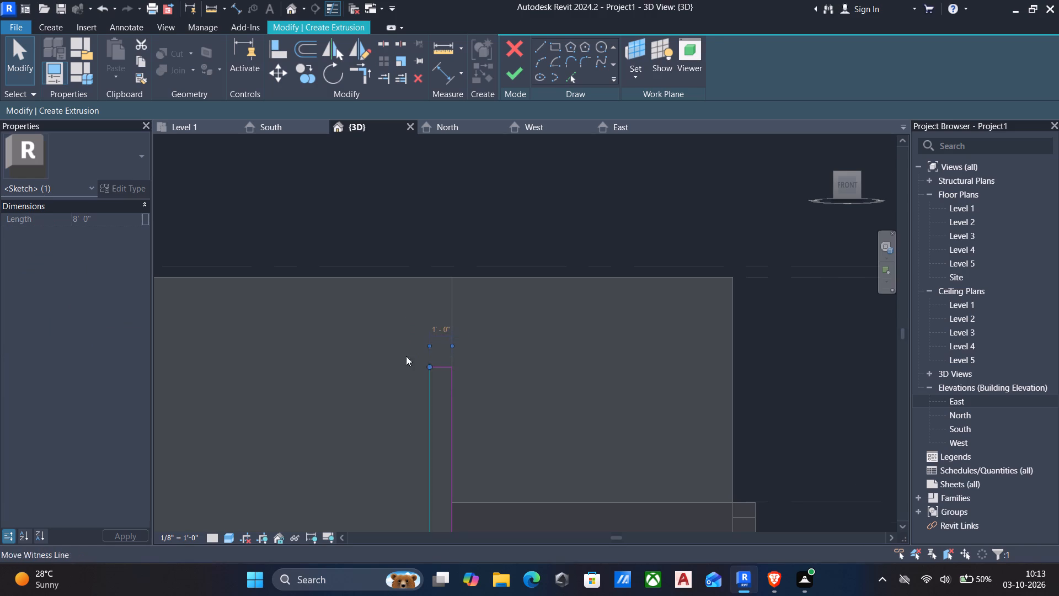
pyautogui.scroll(-4, 400, 360)
pyautogui.press('Escape')
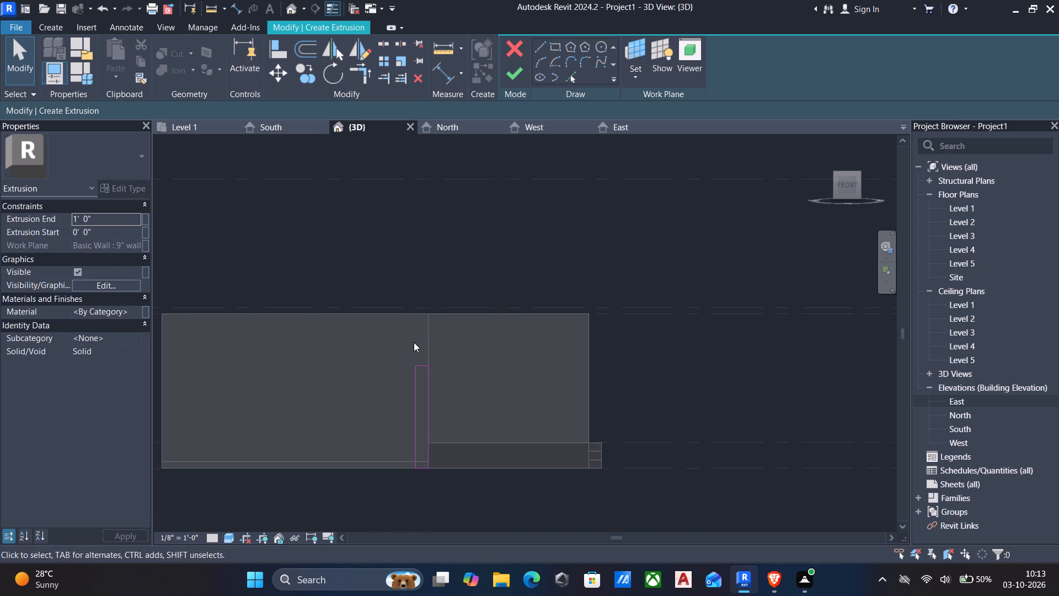
pyautogui.click(518, 78)
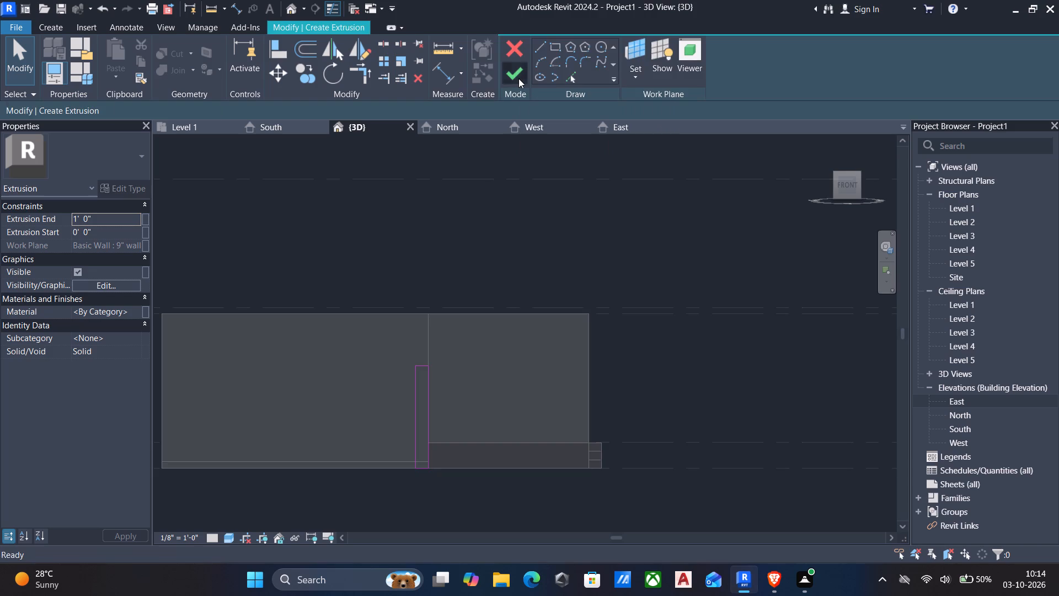
# Lengthen the upright extrusion outward from the wall by setting its Extrusion End to 4'.
pyautogui.scroll(-2, 597, 334)
pyautogui.keyDown('shift'); pyautogui.moveTo(641, 333); pyautogui.dragTo(483, 438, button='middle'); pyautogui.keyUp('shift')
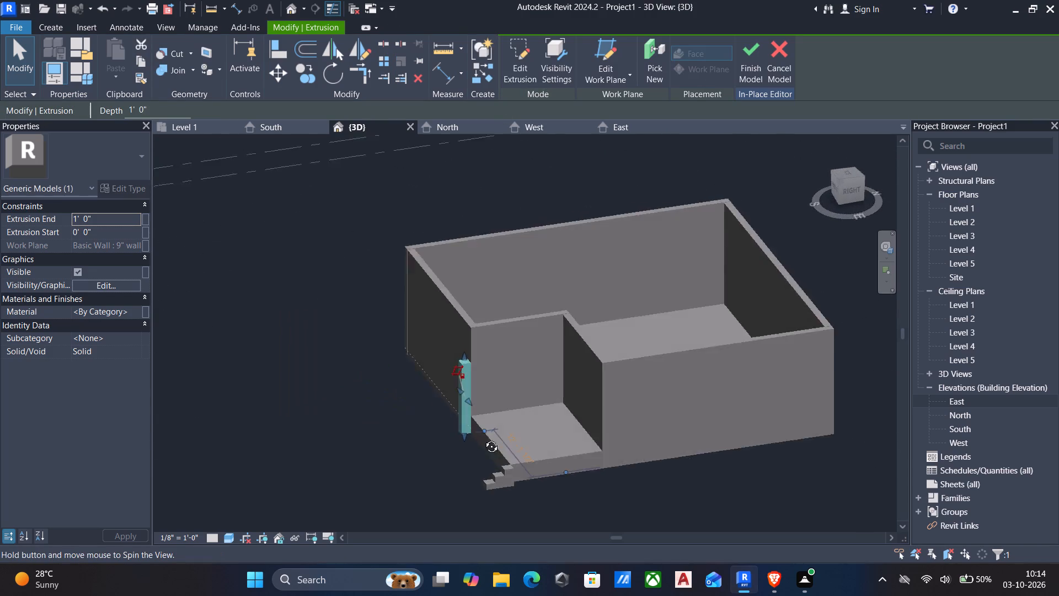
pyautogui.keyDown('shift'); pyautogui.moveTo(483, 438); pyautogui.dragTo(479, 438, button='middle'); pyautogui.keyUp('shift')
pyautogui.scroll(-1, 479, 438)
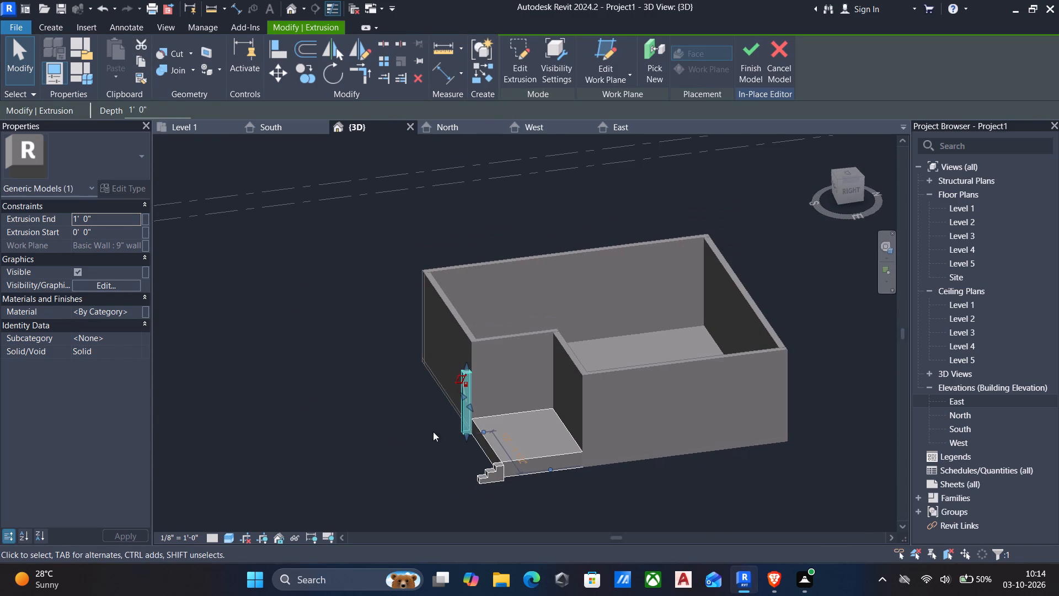
pyautogui.scroll(4, 484, 392)
pyautogui.press('Escape')
pyautogui.click(450, 402)
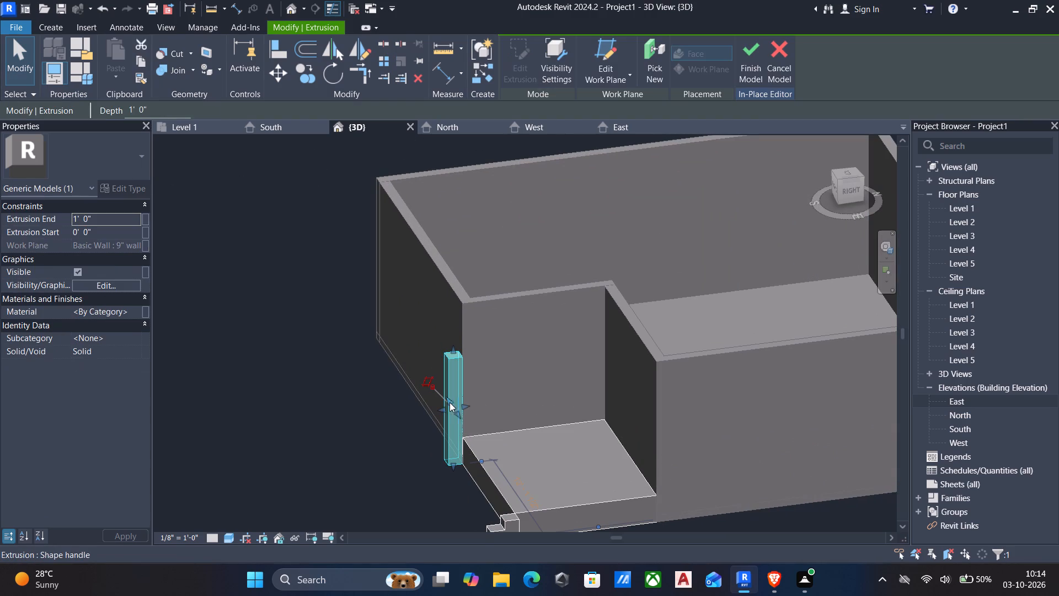
pyautogui.moveTo(438, 409); pyautogui.dragTo(406, 411)
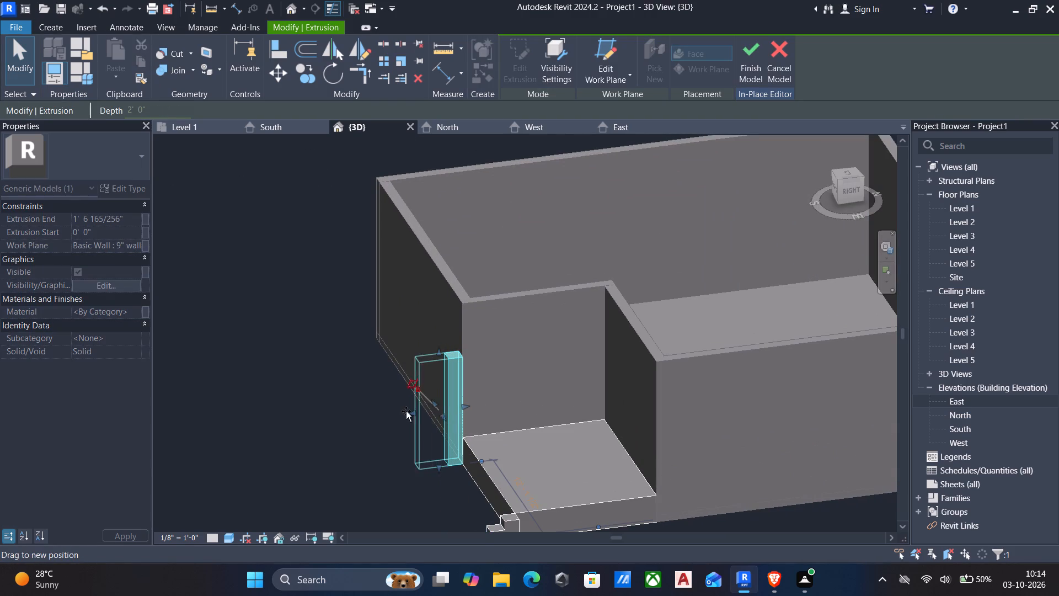
pyautogui.moveTo(406, 411); pyautogui.dragTo(408, 405)
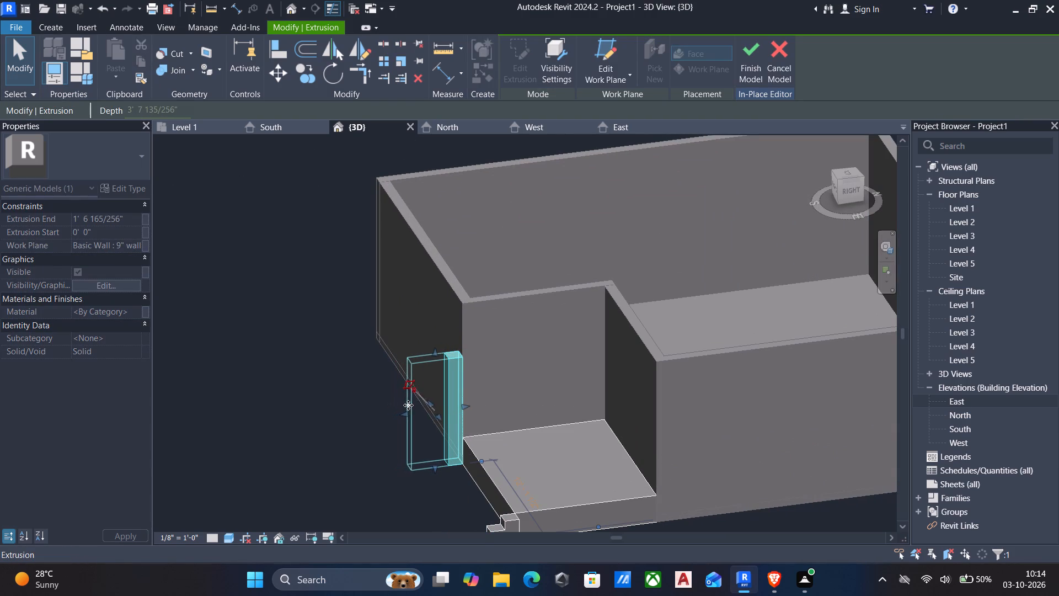
pyautogui.click(137, 218)
pyautogui.write("4'")
pyautogui.press('Return')
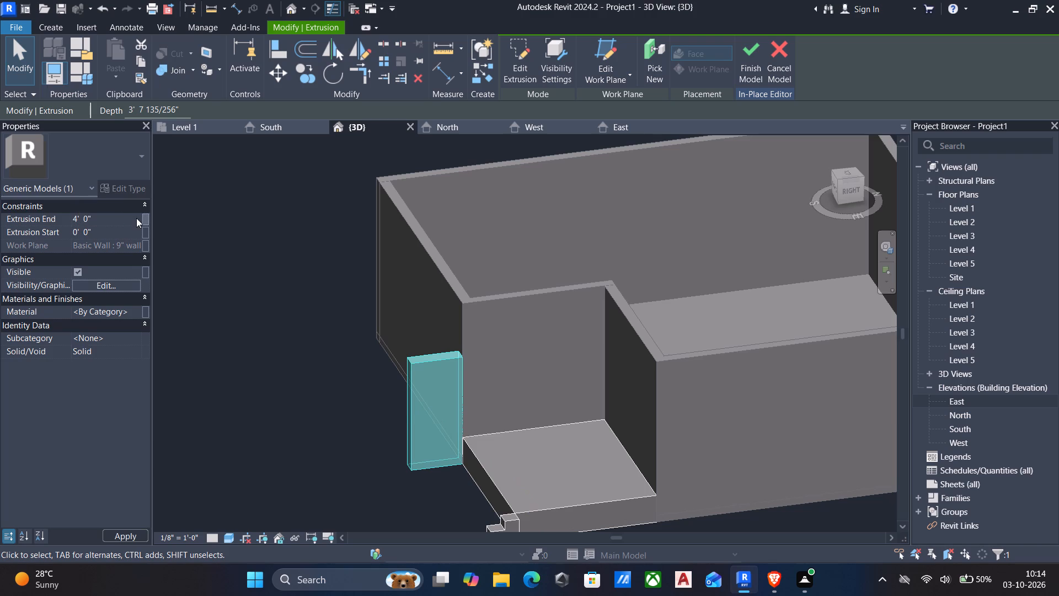
pyautogui.press('Escape')
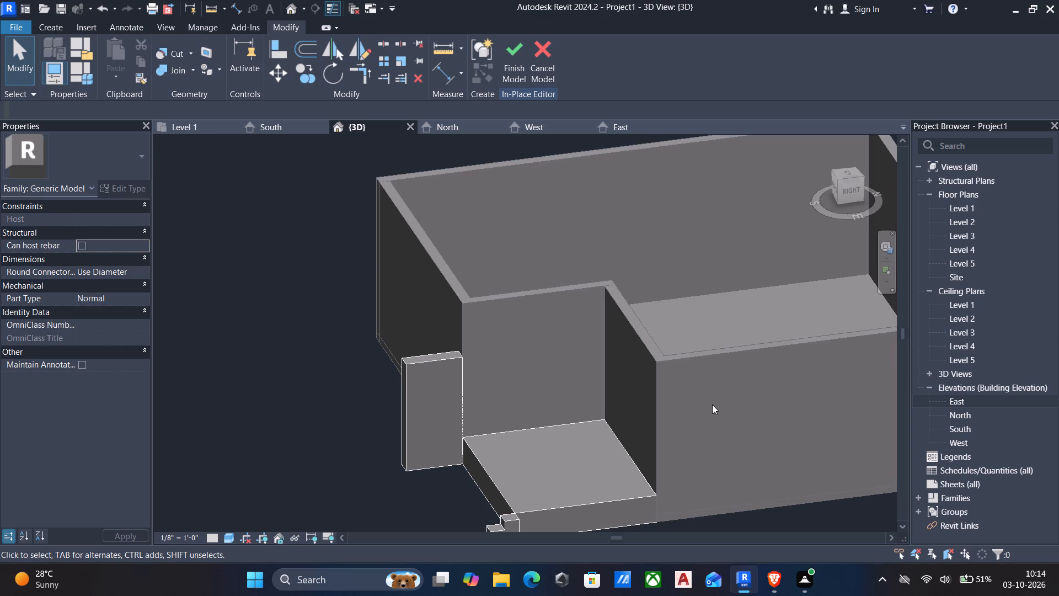
# Examine the upright extrusion beside the notch block and stepped extrusion from several 3D angles.
pyautogui.scroll(-2, 712, 405)
pyautogui.scroll(1, 712, 405)
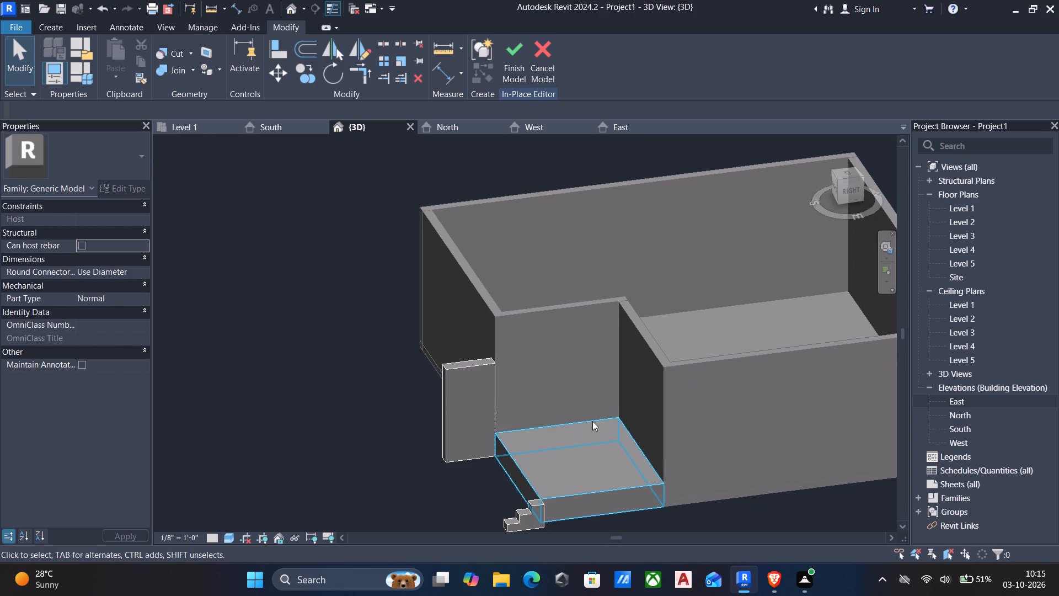
pyautogui.scroll(2, 592, 421)
pyautogui.keyDown('shift'); pyautogui.moveTo(581, 428); pyautogui.dragTo(517, 422, button='middle'); pyautogui.keyUp('shift')
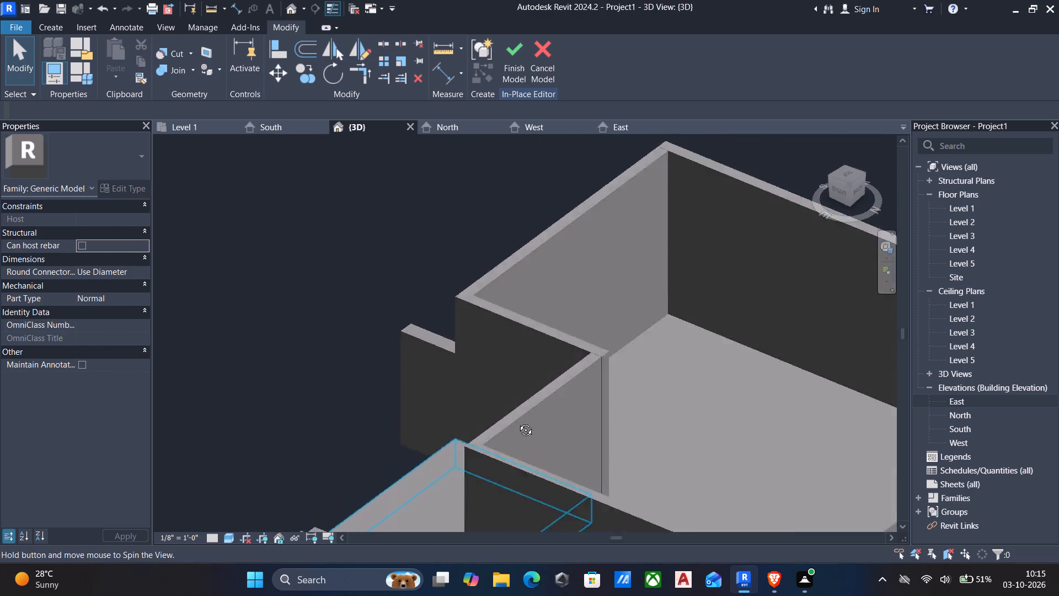
pyautogui.keyDown('shift'); pyautogui.moveTo(517, 422); pyautogui.dragTo(717, 320, button='middle'); pyautogui.keyUp('shift')
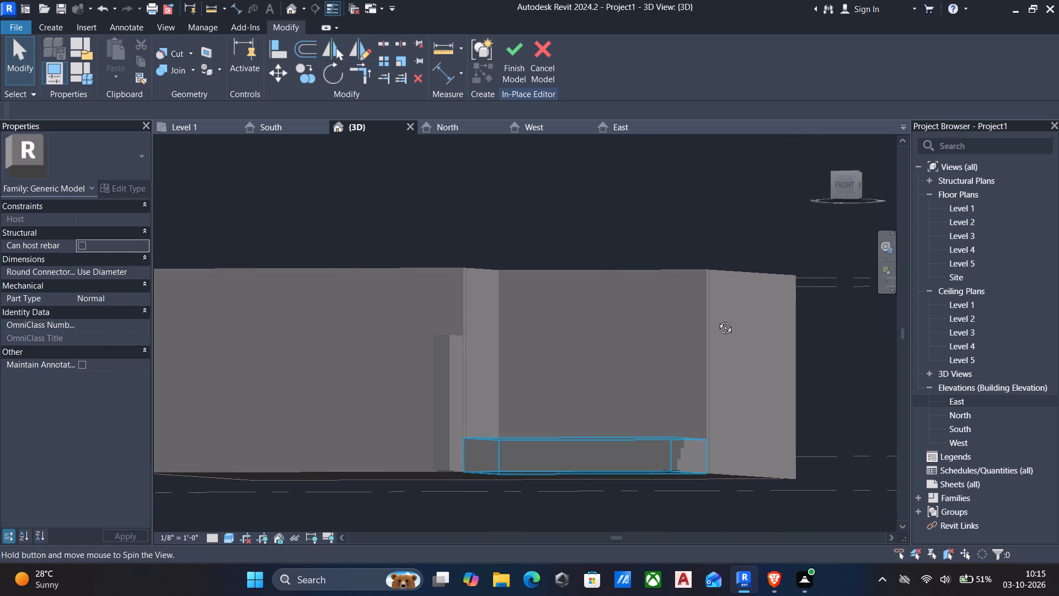
pyautogui.keyDown('shift'); pyautogui.moveTo(717, 320); pyautogui.dragTo(699, 412, button='middle'); pyautogui.keyUp('shift')
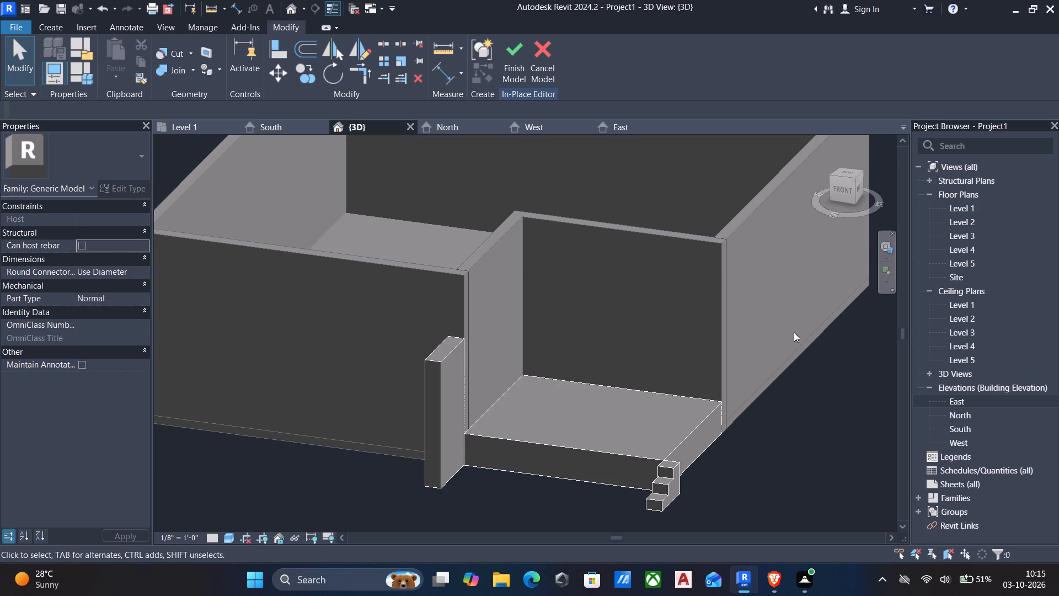
pyautogui.scroll(-2, 444, 303)
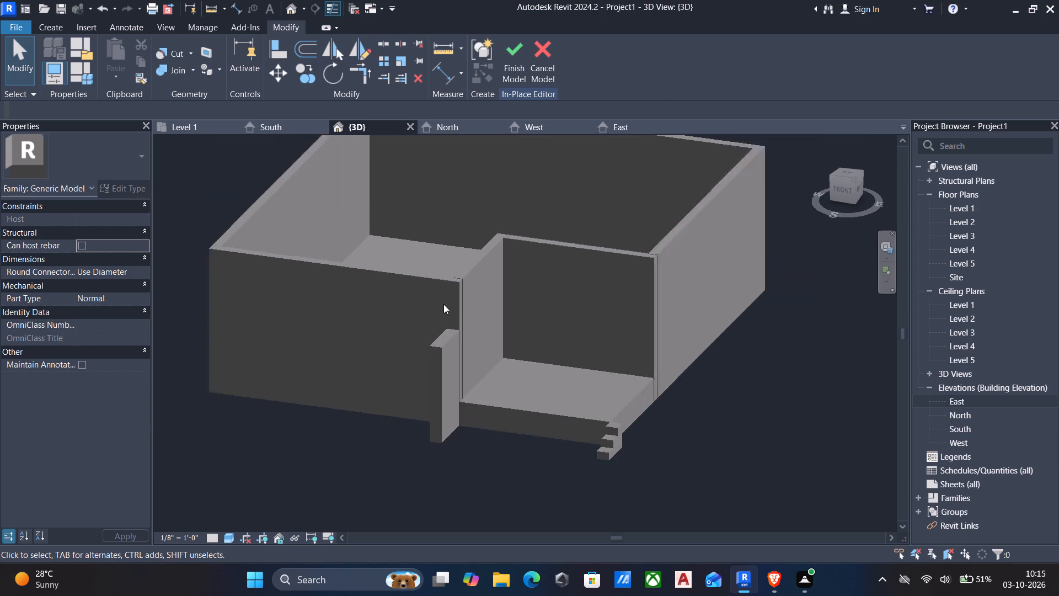
pyautogui.scroll(-1, 443, 304)
pyautogui.moveTo(441, 307); pyautogui.dragTo(448, 306, button='middle')
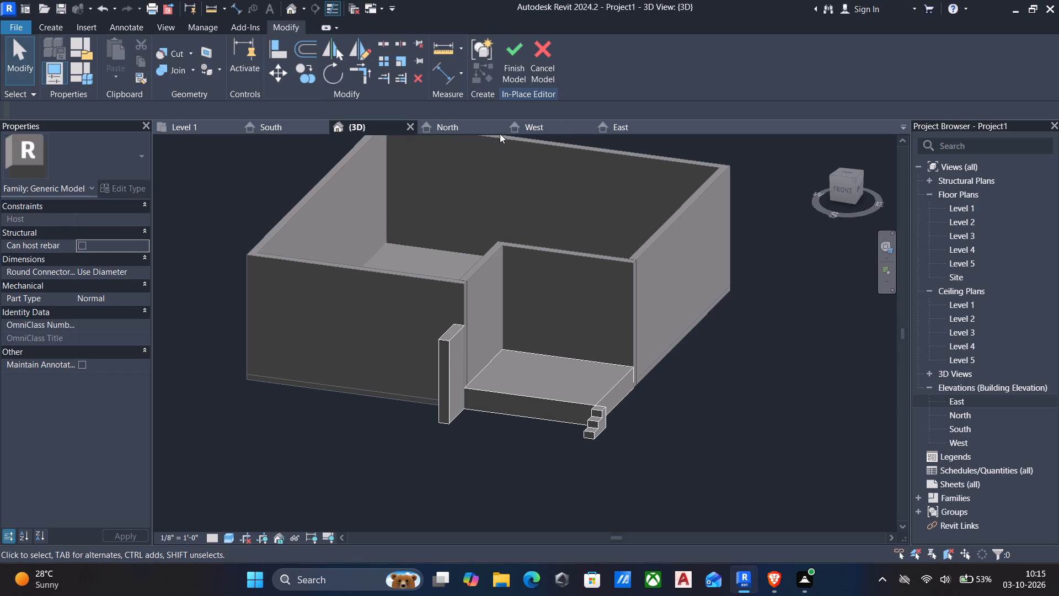
# Finish the in-place model containing the notch block, steps and upright extrusion.
pyautogui.click(512, 58)
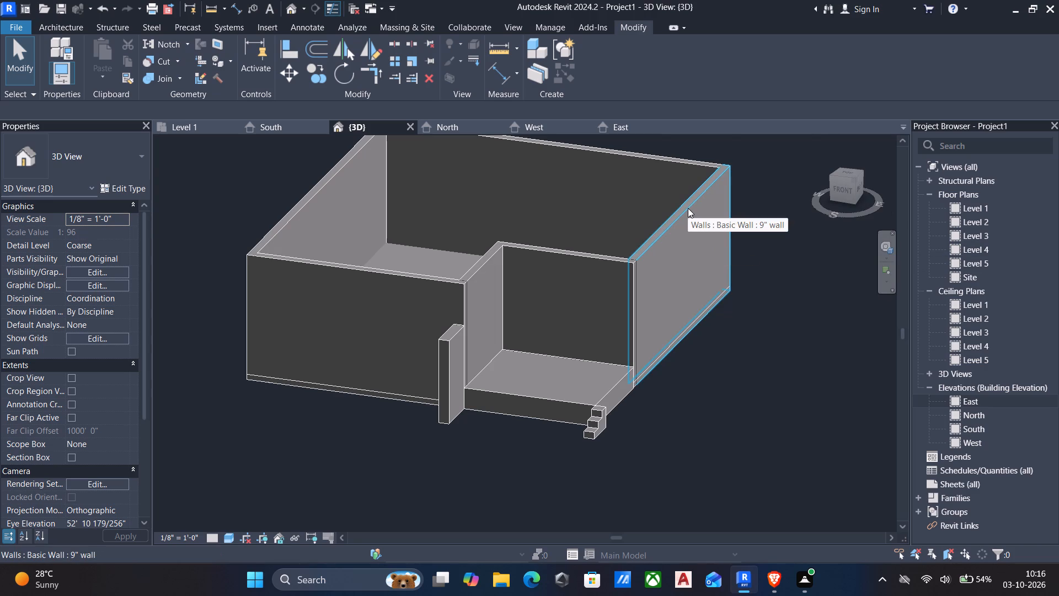
# On the Level 2 plan, draw a 5'-0" Curtain Wall 1 segment along the south 9" wall's centerline, starting 3'-6" from the notch-side wall's centerline.
pyautogui.scroll(2, 688, 208)
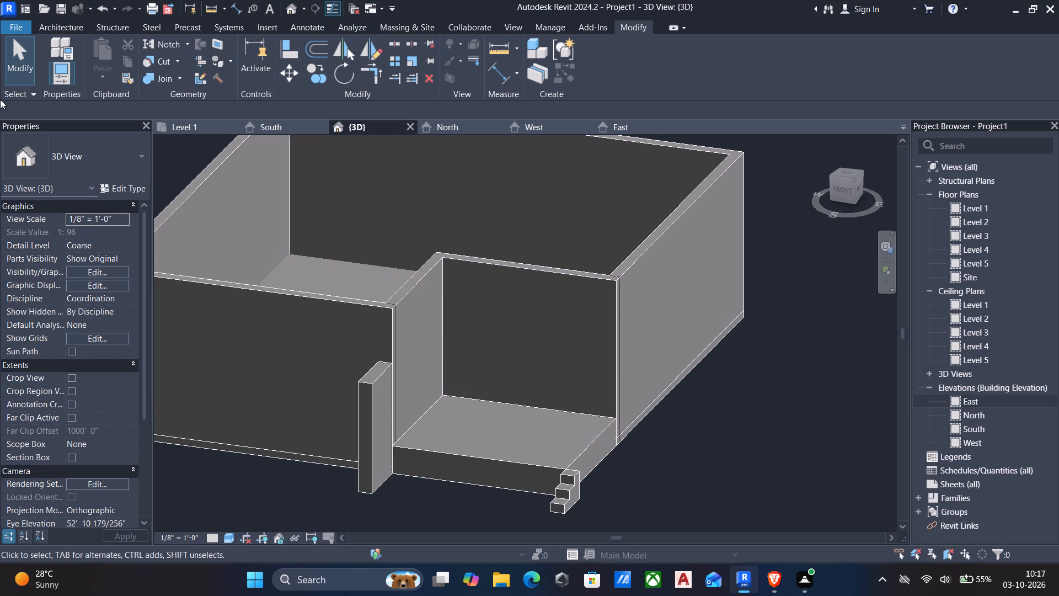
pyautogui.write('wa')
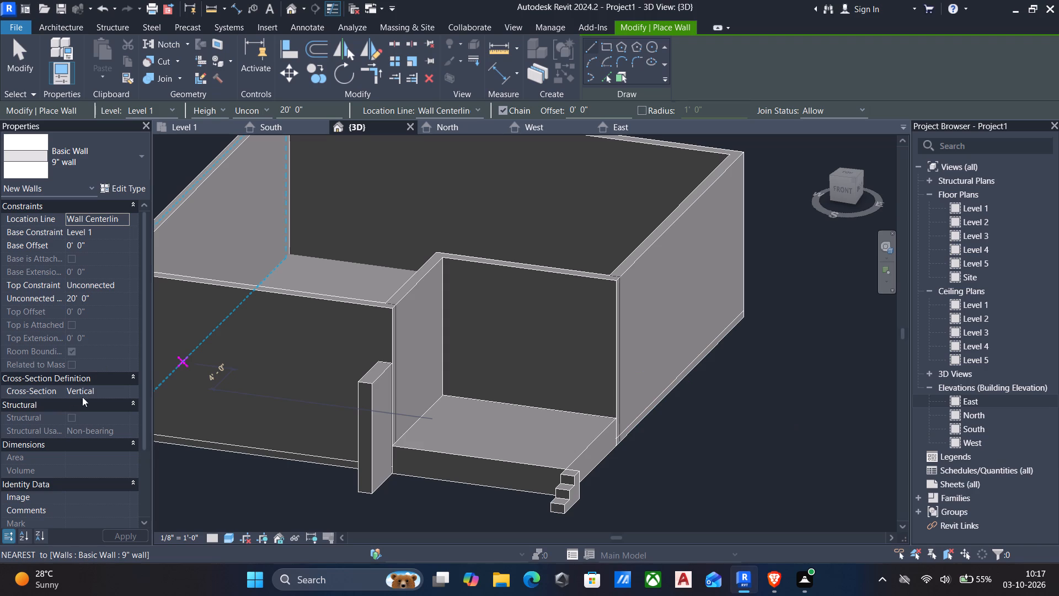
pyautogui.click(139, 164)
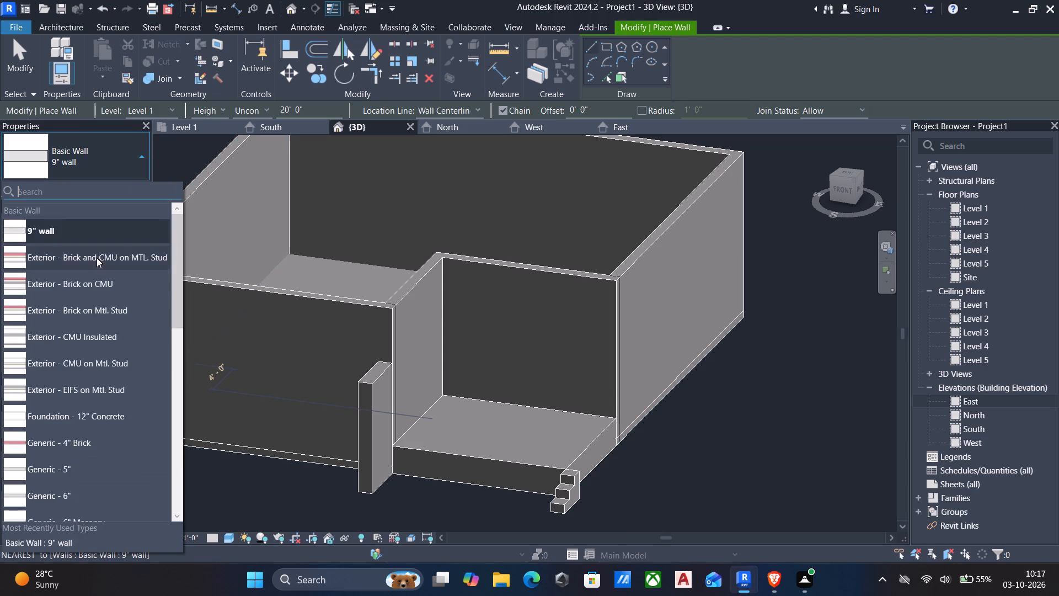
pyautogui.scroll(-9, 92, 280)
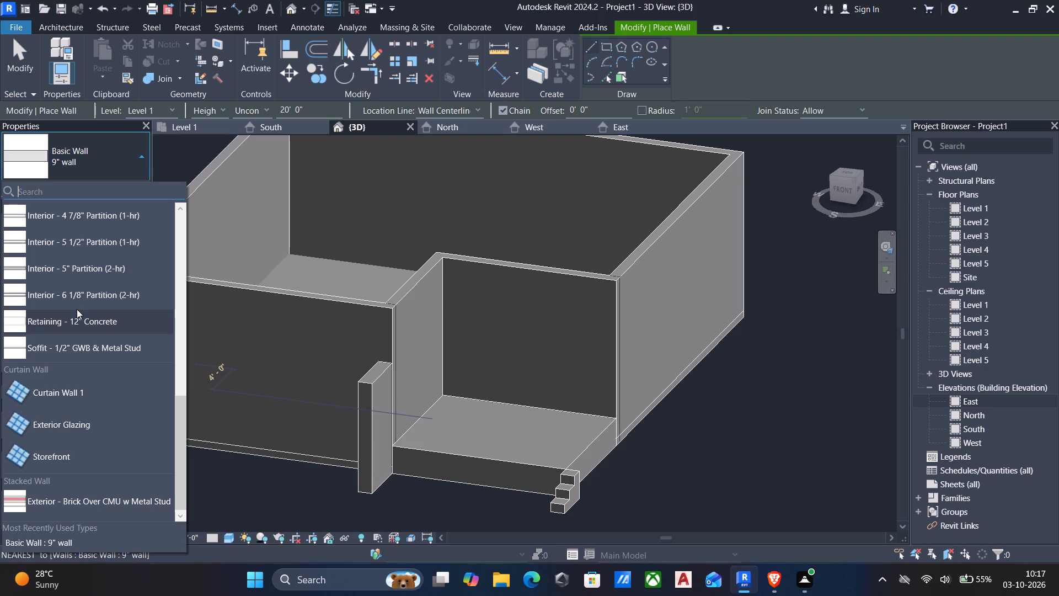
pyautogui.click(52, 389)
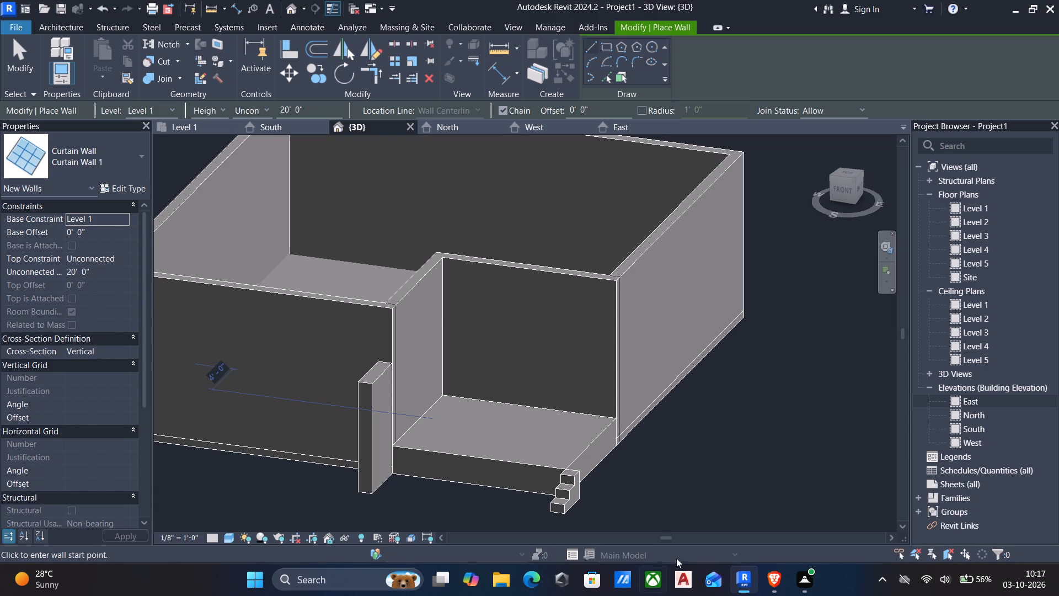
pyautogui.doubleClick(983, 222)
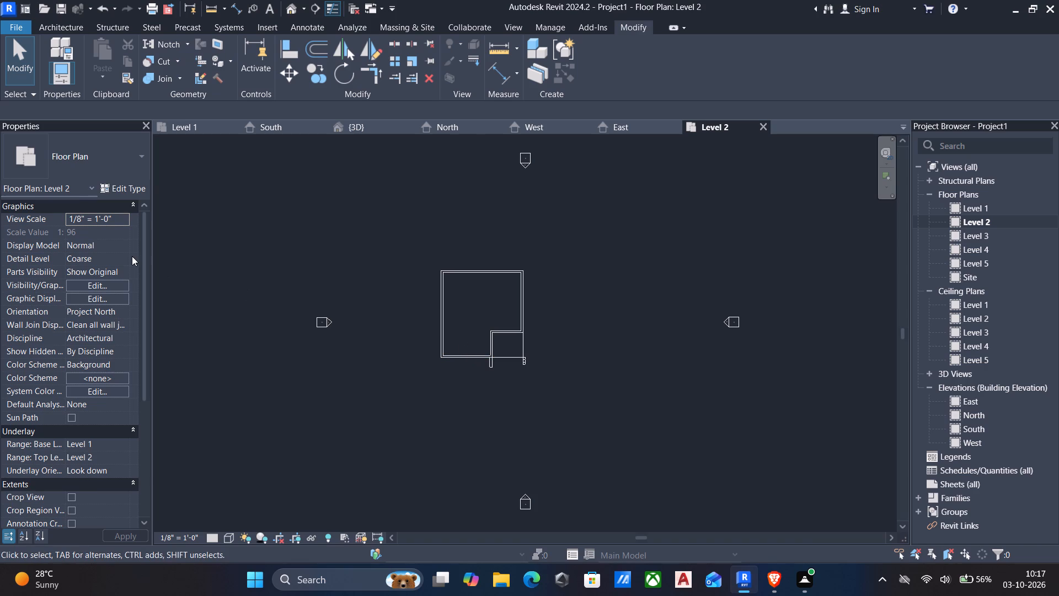
pyautogui.write('wa')
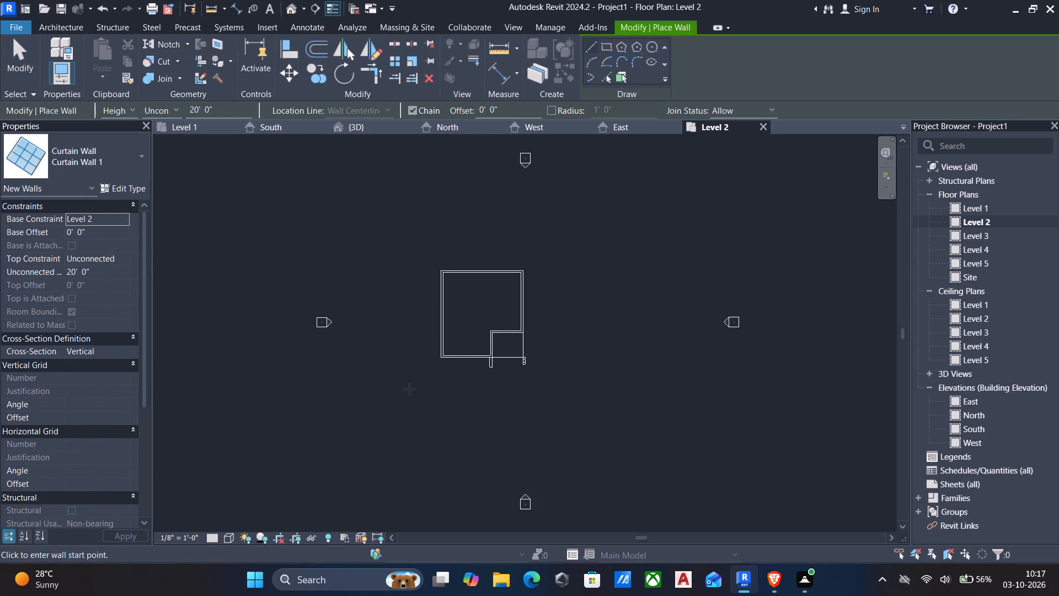
pyautogui.scroll(5, 409, 389)
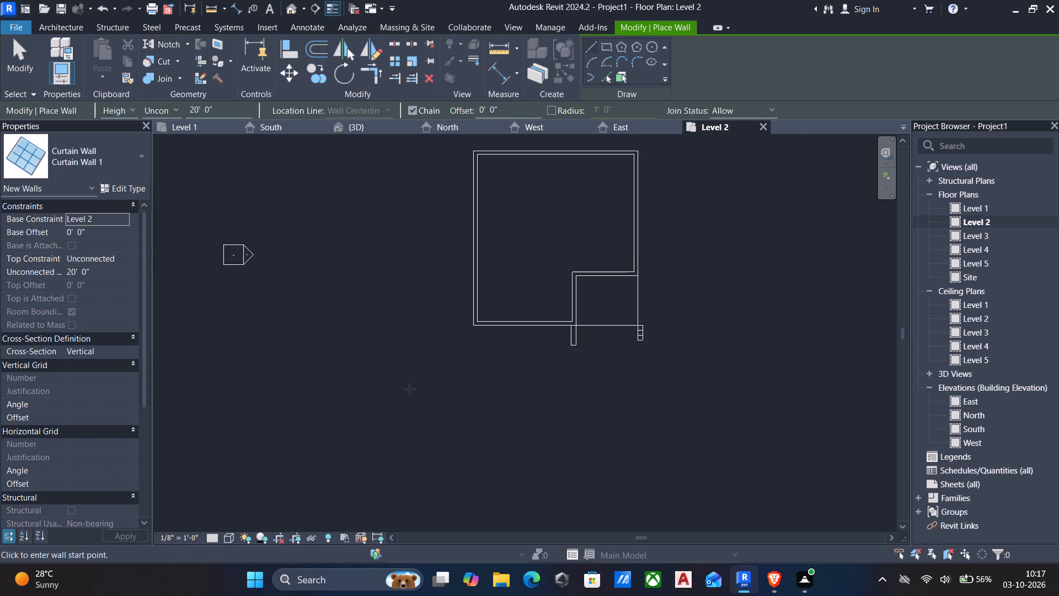
pyautogui.scroll(4, 409, 389)
pyautogui.moveTo(477, 376); pyautogui.dragTo(312, 409, button='middle')
pyautogui.scroll(5, 455, 327)
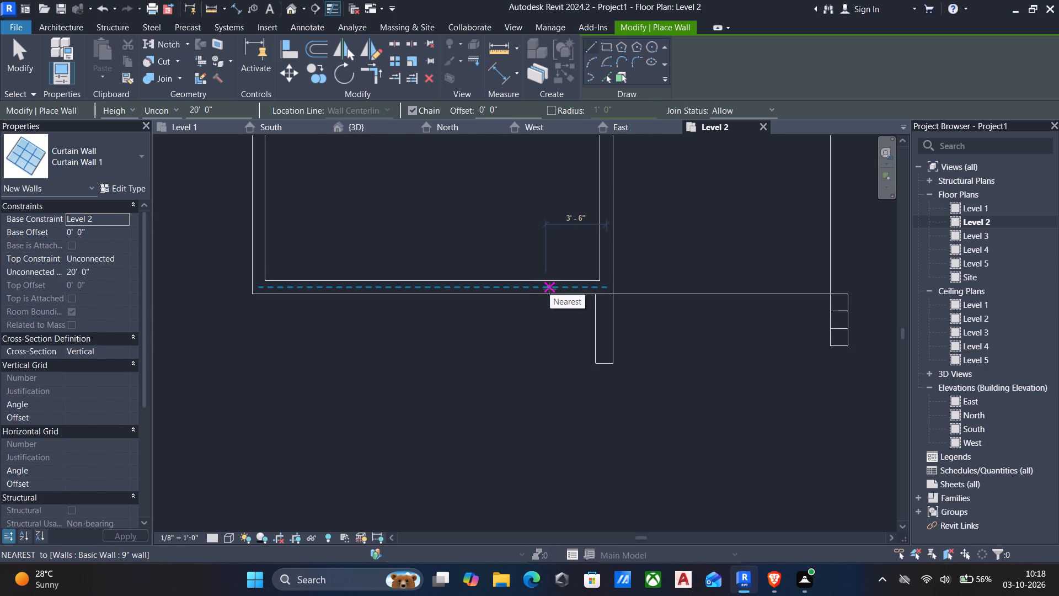
pyautogui.click(550, 289)
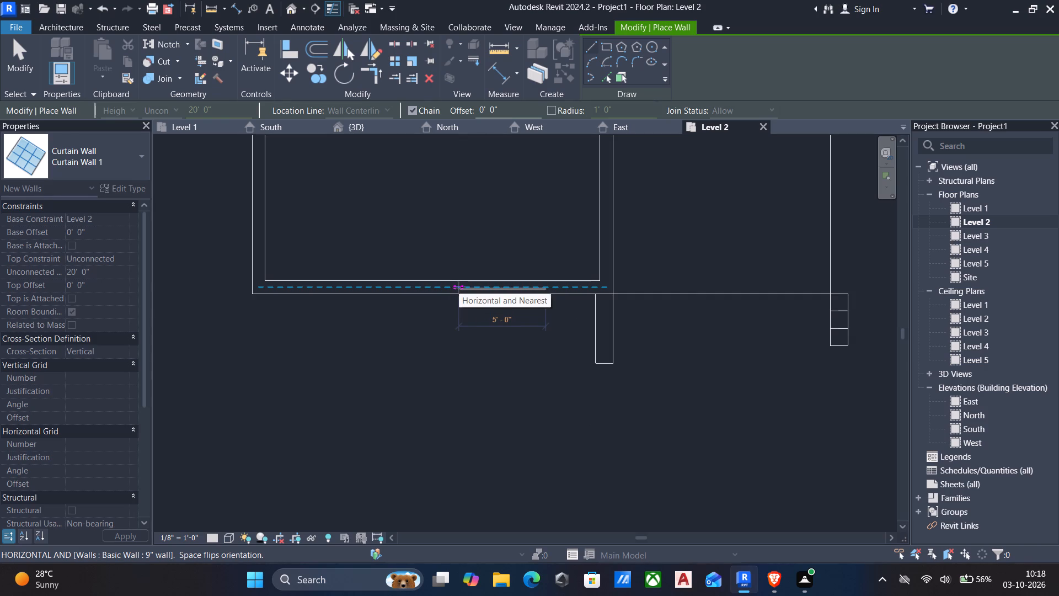
pyautogui.click(459, 288)
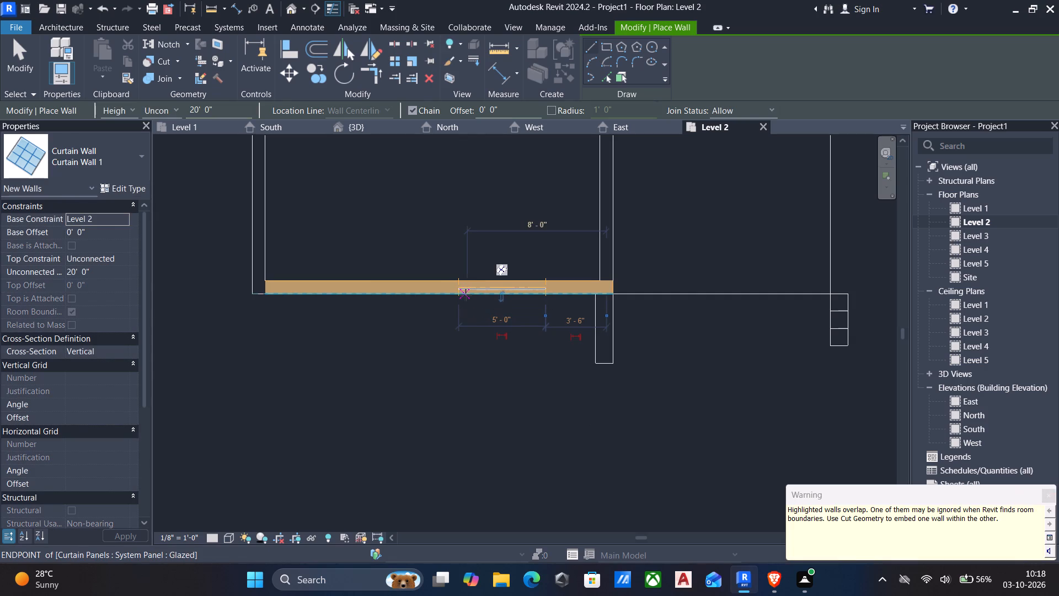
pyautogui.press('Escape')
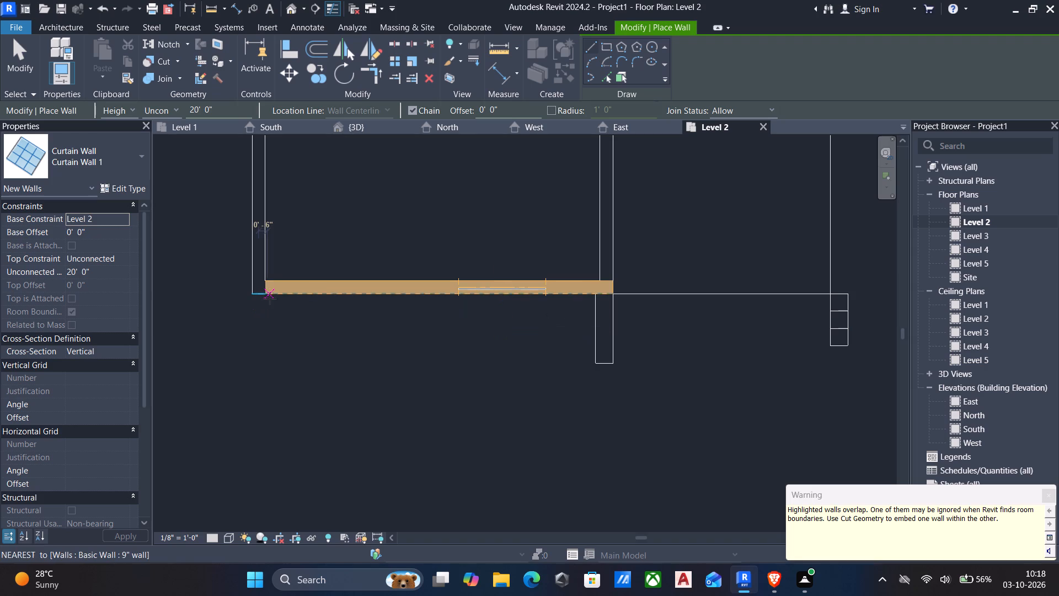
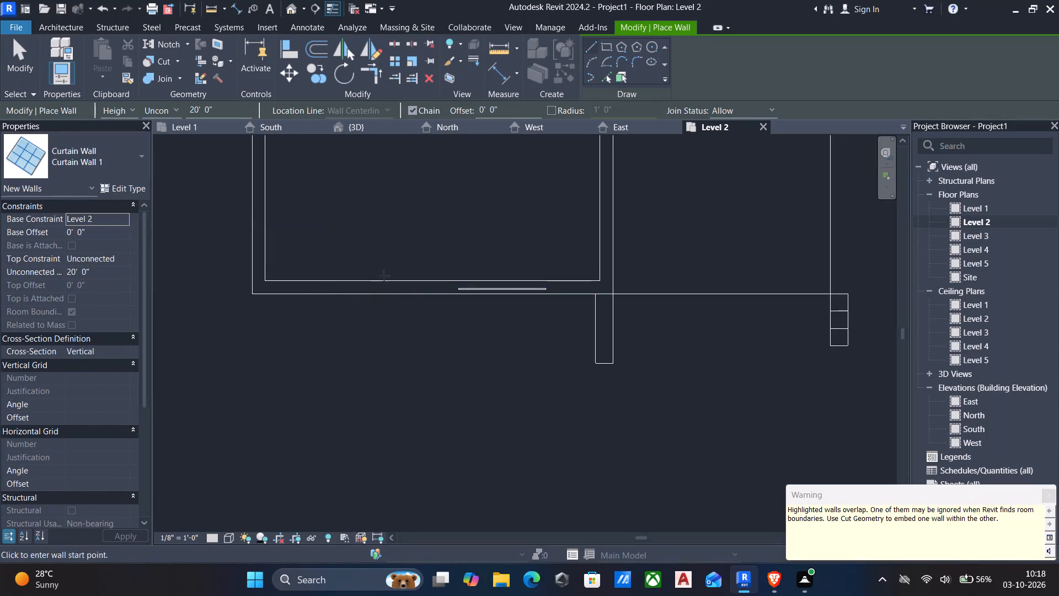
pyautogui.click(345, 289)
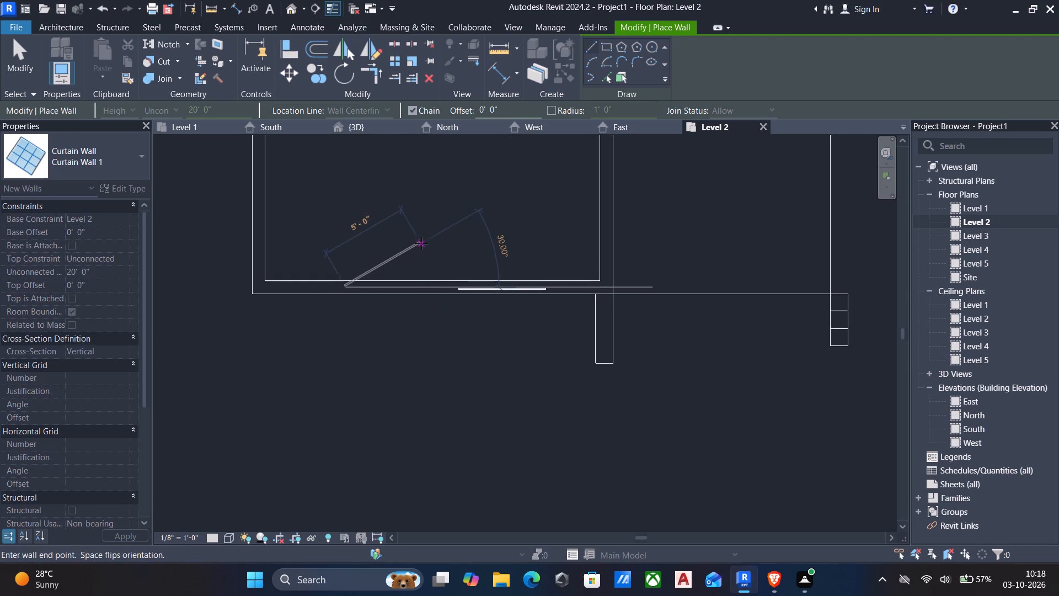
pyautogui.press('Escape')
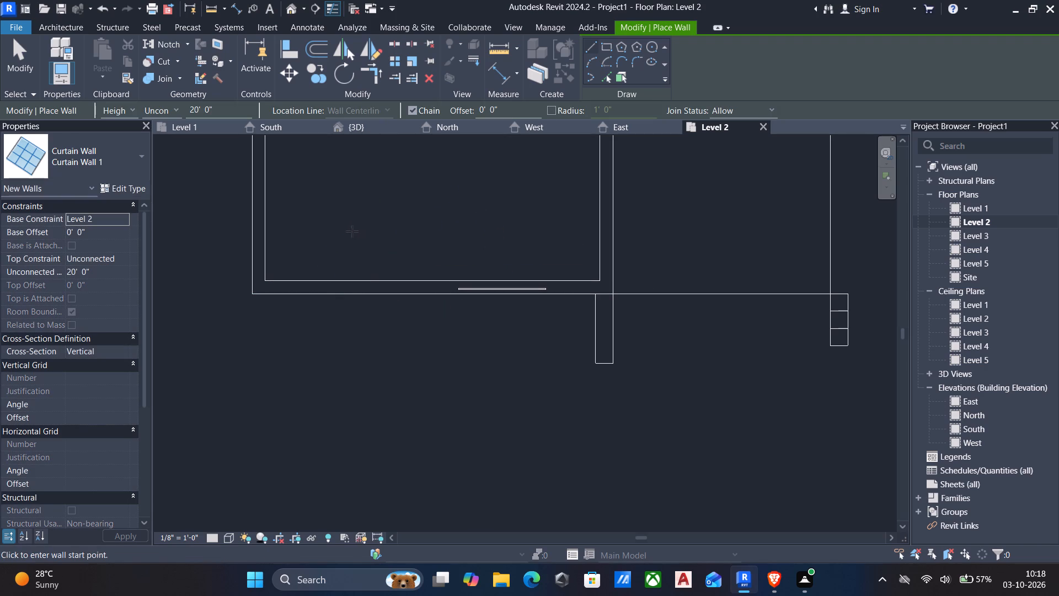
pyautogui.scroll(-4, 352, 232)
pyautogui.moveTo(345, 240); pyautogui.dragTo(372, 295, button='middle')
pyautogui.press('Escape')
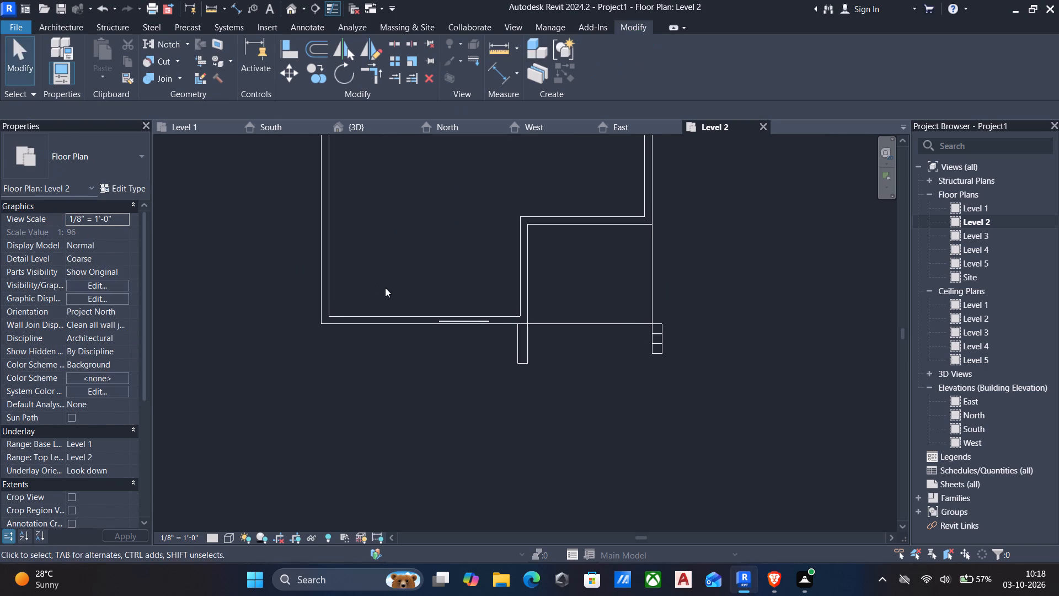
# Nudge the west 9" wall five increments outward, away from the interior.
pyautogui.click(324, 273)
pyautogui.press('Left')
pyautogui.press('Left')
pyautogui.press('Left')
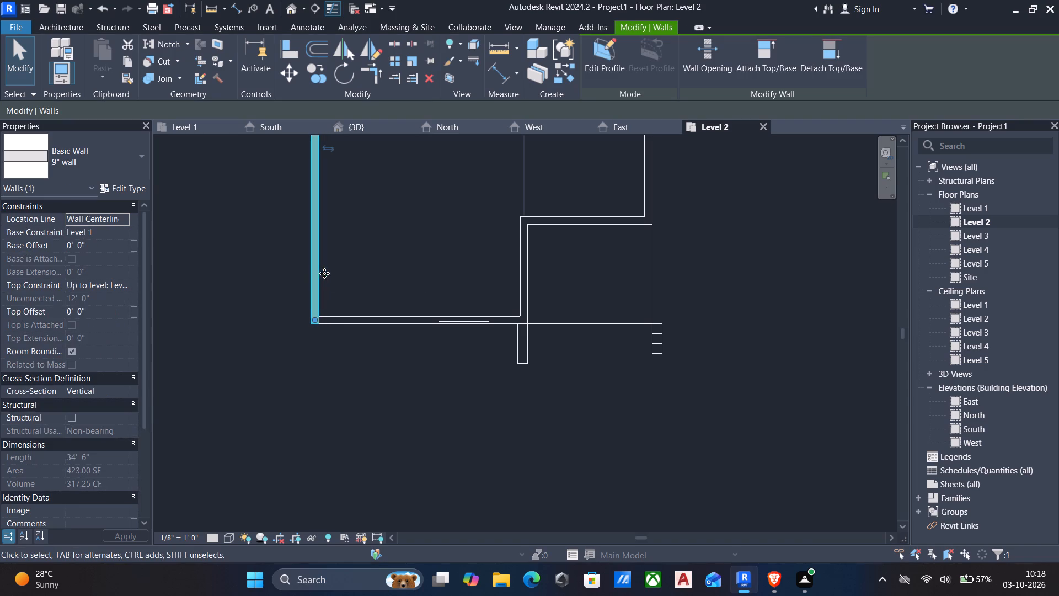
pyautogui.press('Left')
pyautogui.press('Left')
pyautogui.press('Escape')
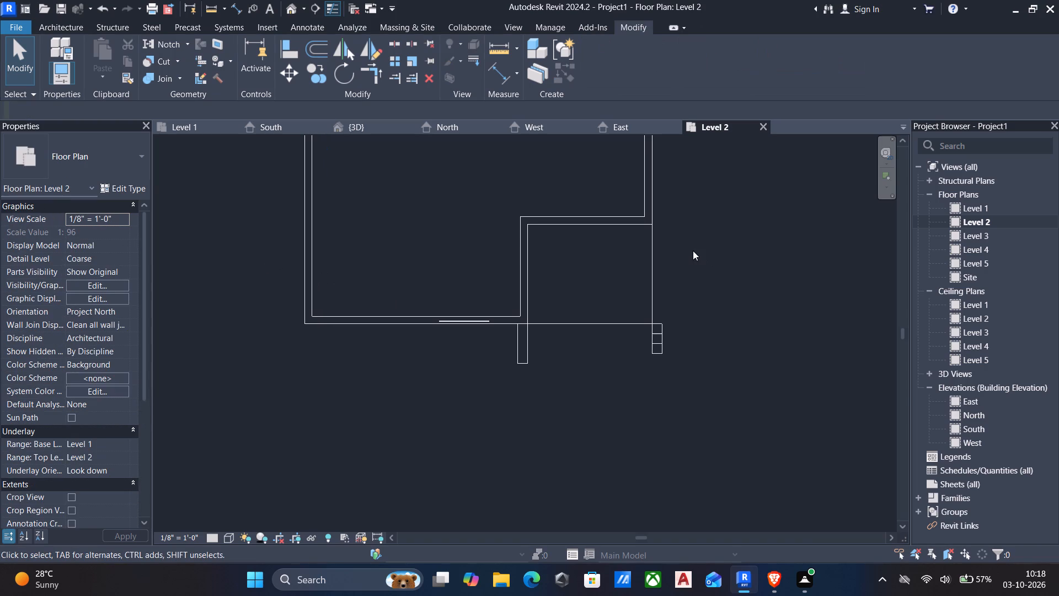
# Draw a 4'-0" Curtain Wall 1 segment westward along the south 9" wall's centerline, starting 7'-6" from the west wall's centerline.
pyautogui.write('wa')
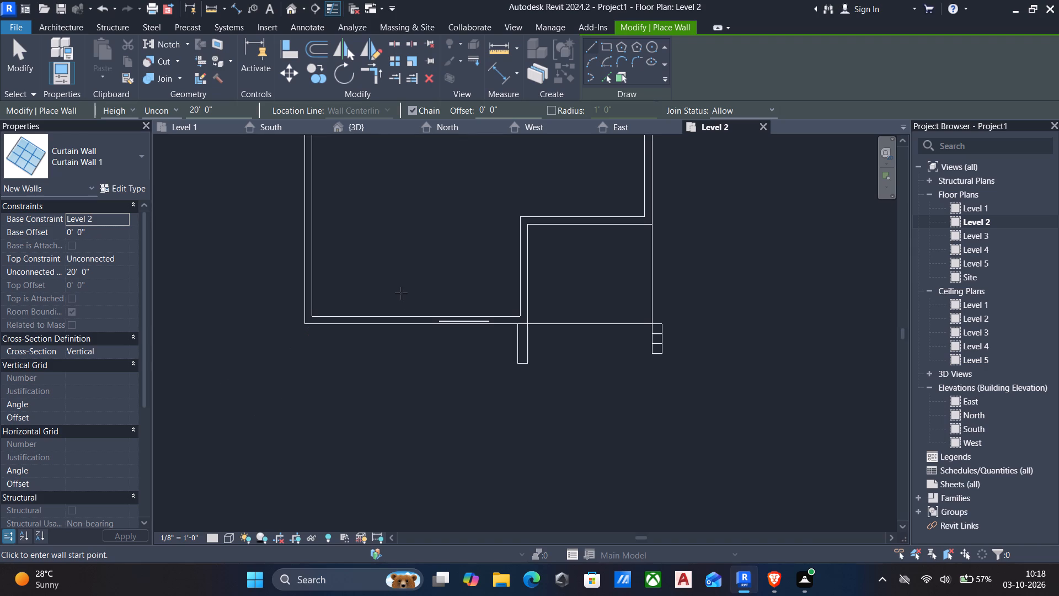
pyautogui.scroll(2, 384, 321)
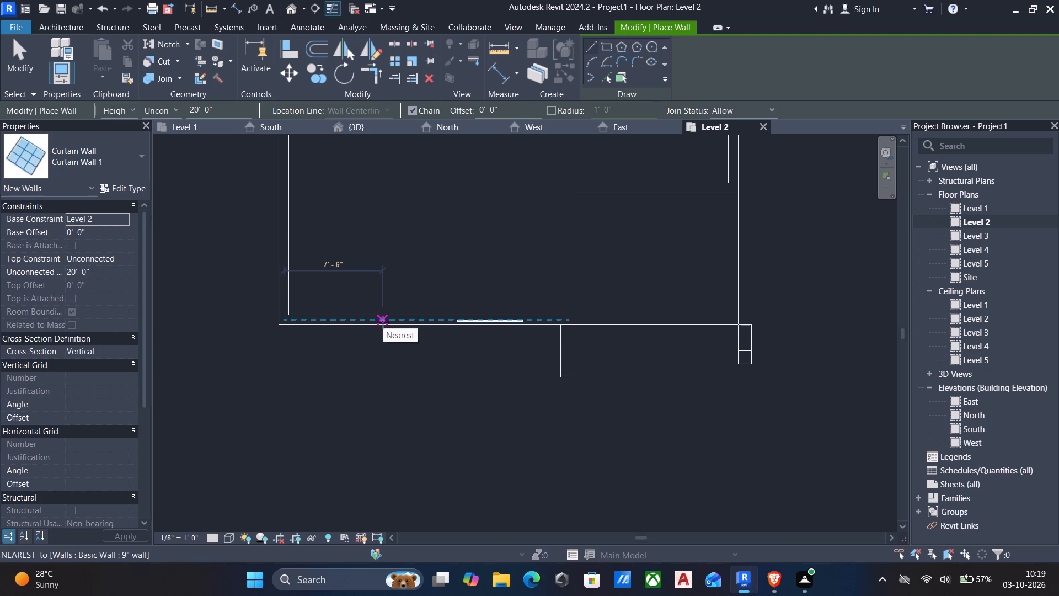
pyautogui.scroll(1, 383, 322)
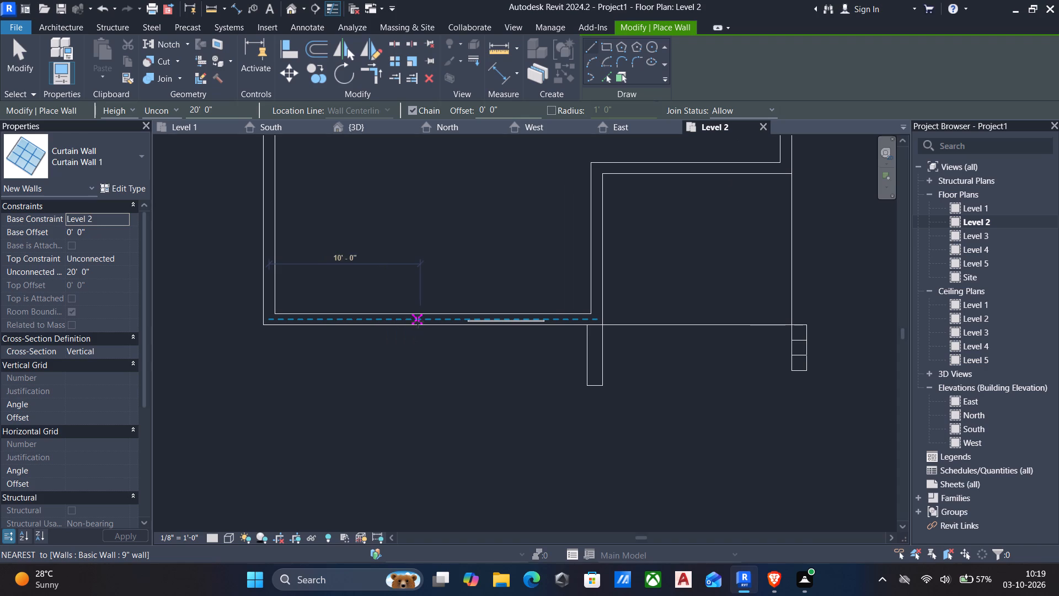
pyautogui.click(381, 322)
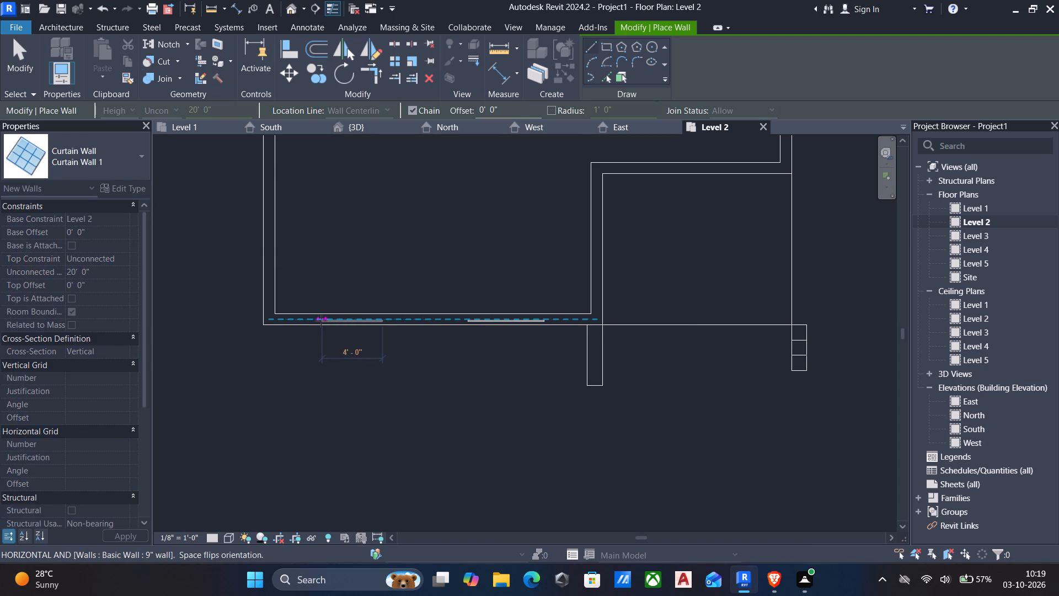
pyautogui.click(321, 321)
pyautogui.press('Escape')
pyautogui.press('Escape')
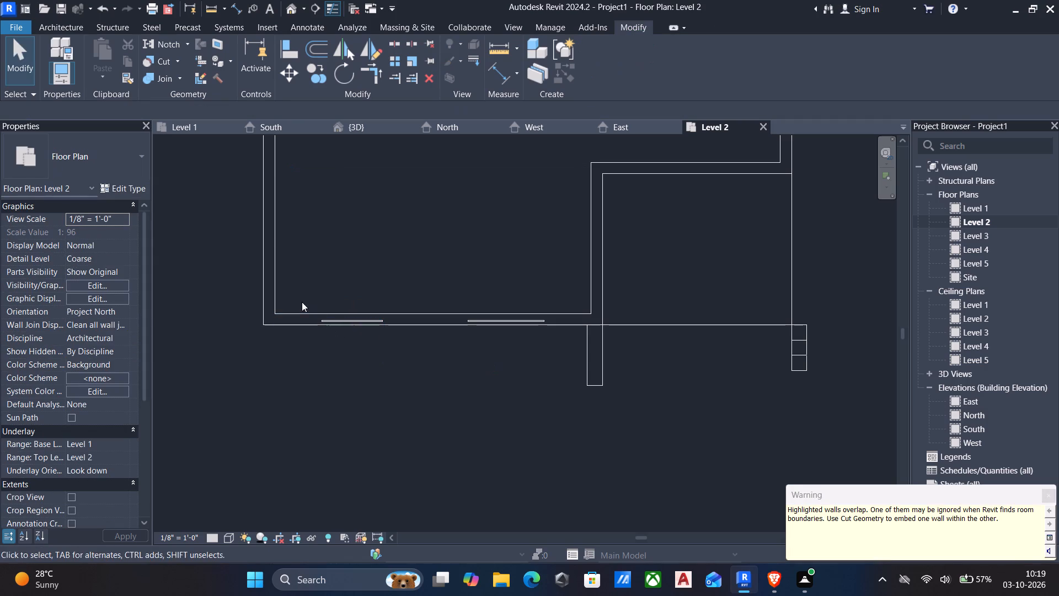
pyautogui.press('Escape')
# Nudge the west 9" wall three more increments outward, away from the new curtain wall segment.
pyautogui.click(265, 279)
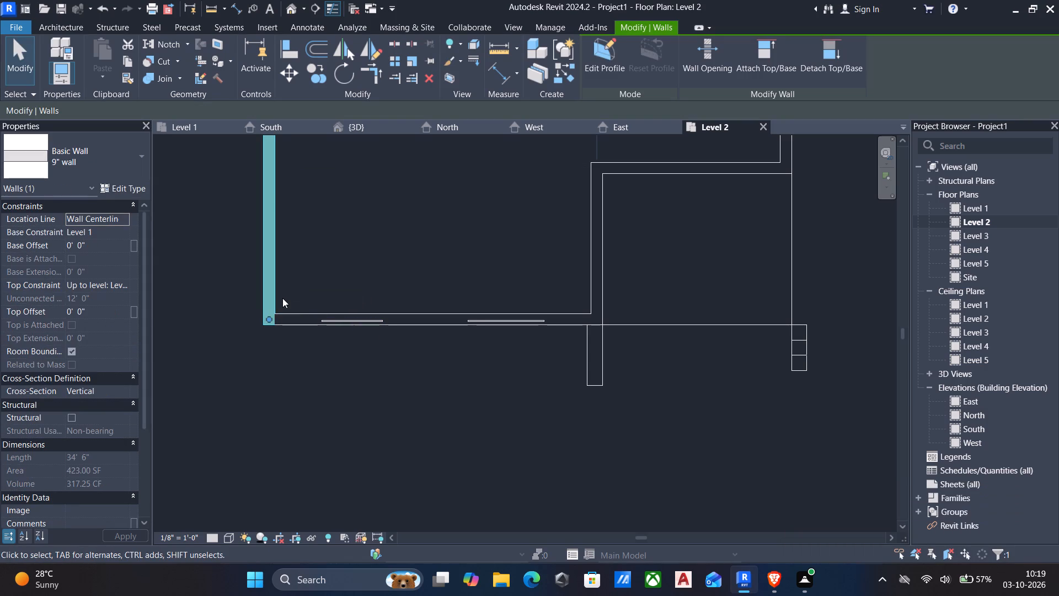
pyautogui.press('Left')
pyautogui.press('Left')
pyautogui.press('Left')
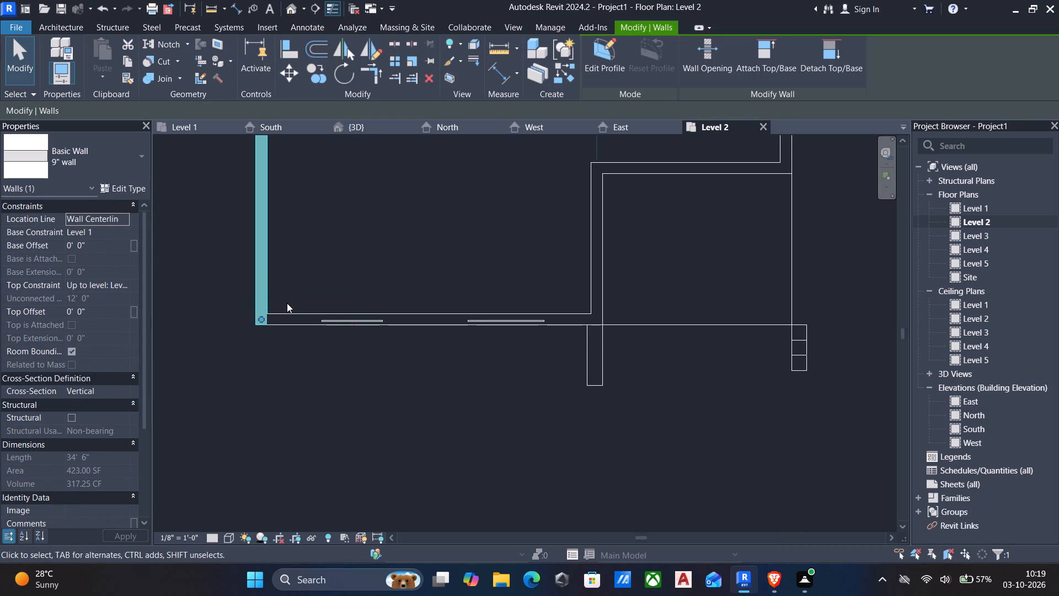
pyautogui.press('Escape')
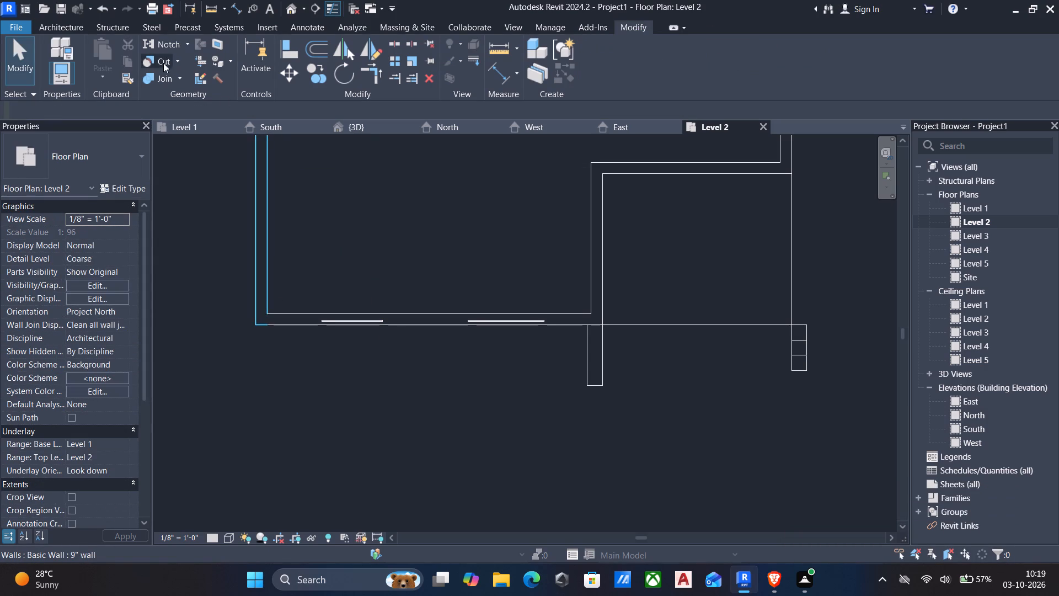
# Use Cut Geometry to embed both curtain wall segments in the south 9" host wall.
pyautogui.click(153, 60)
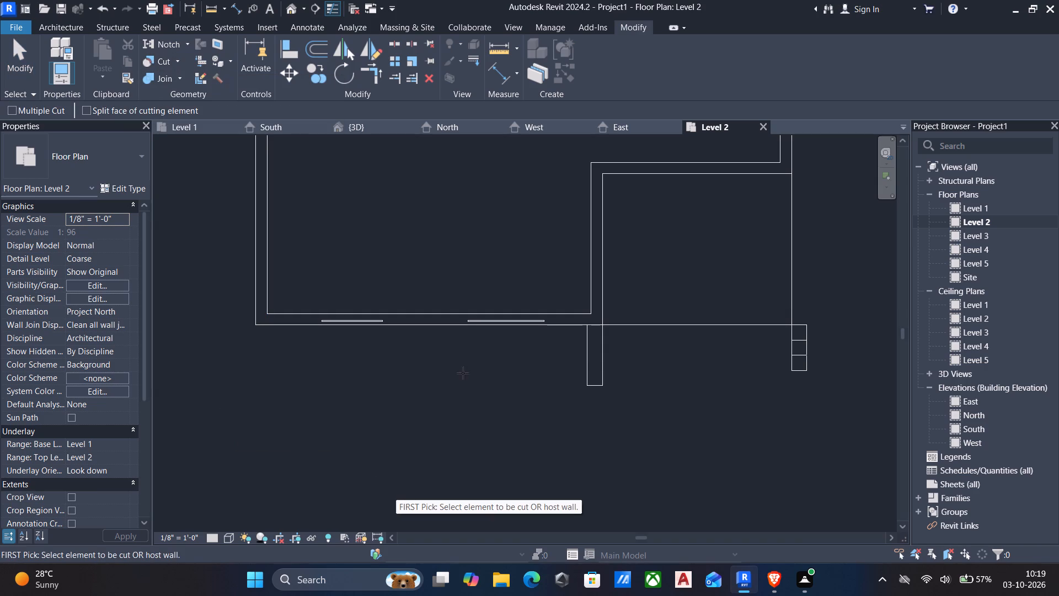
pyautogui.click(432, 315)
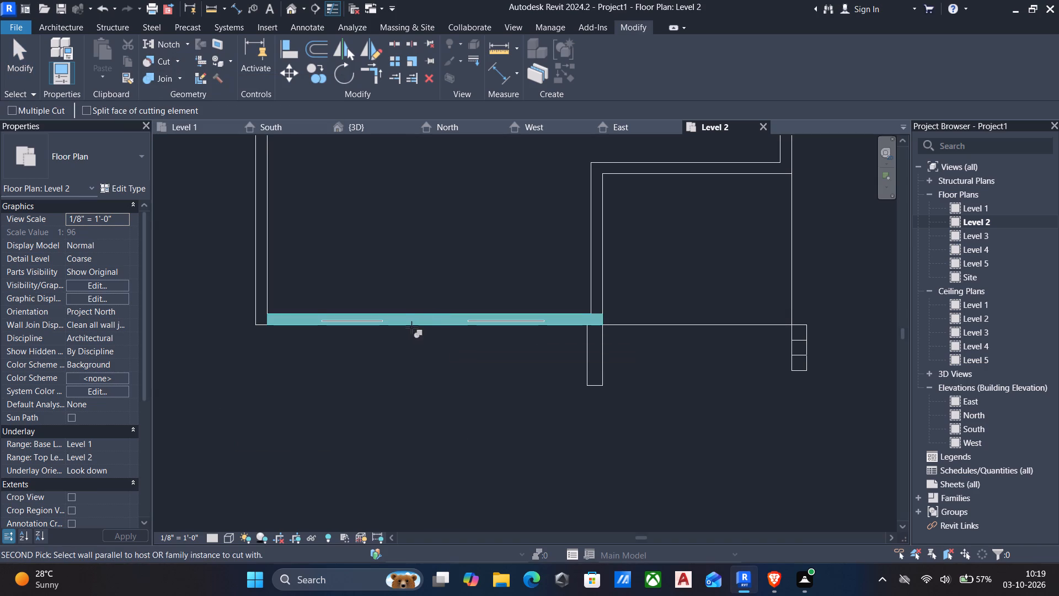
pyautogui.click(360, 321)
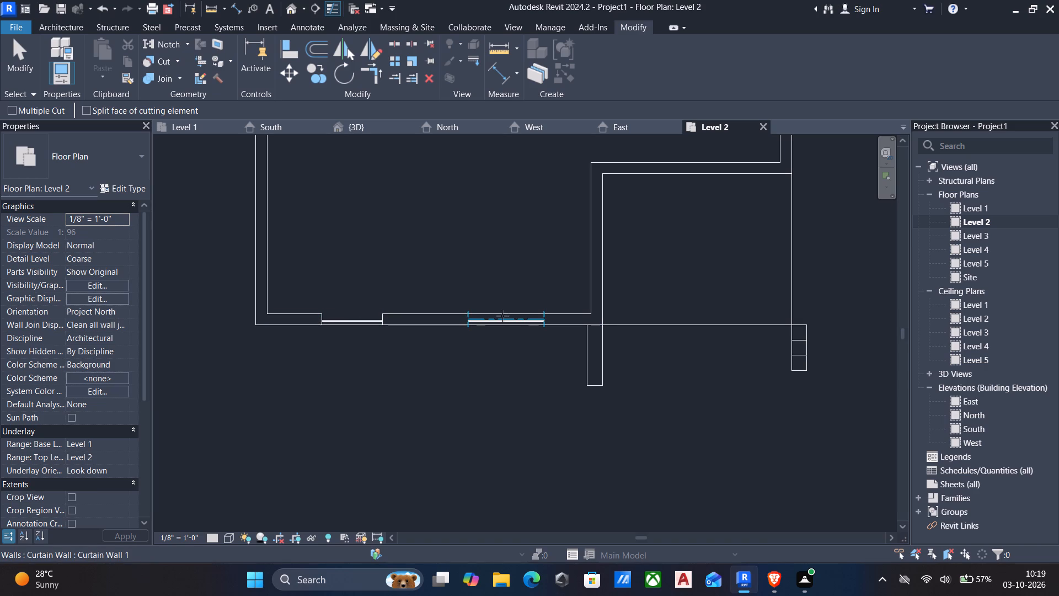
pyautogui.click(499, 309)
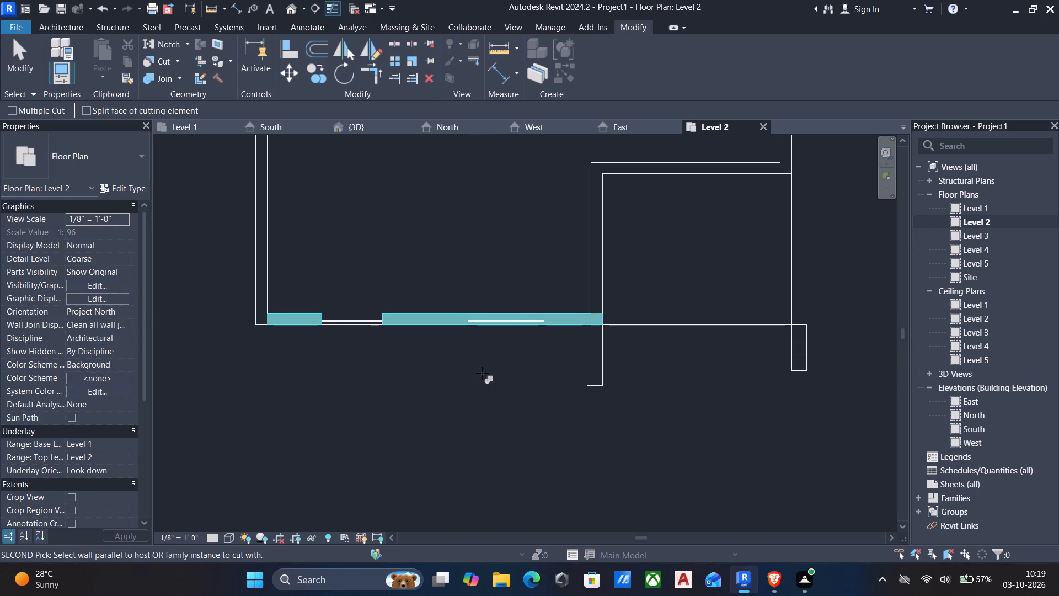
pyautogui.click(517, 321)
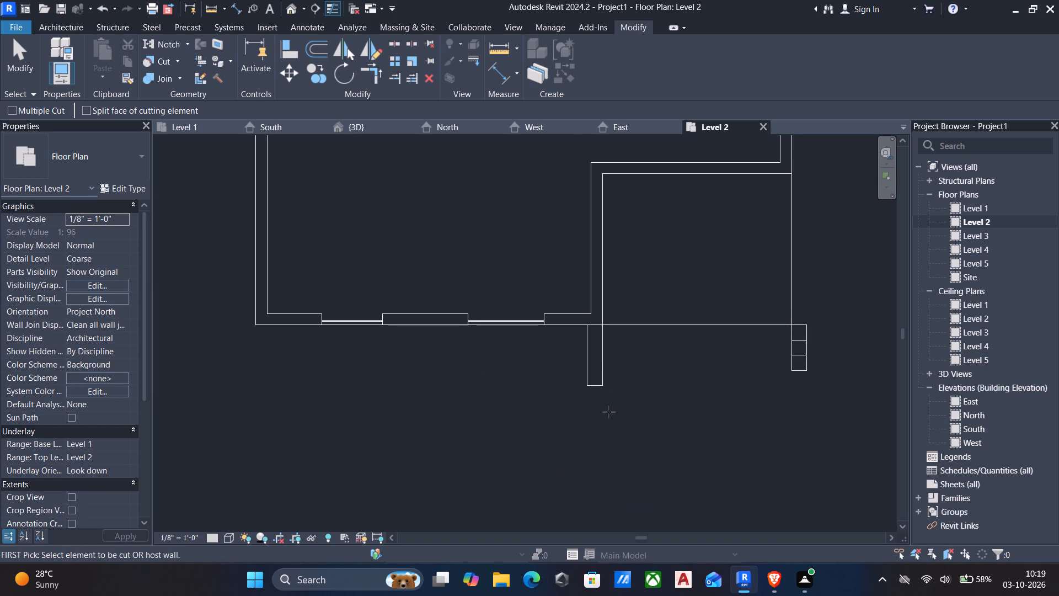
# In the 3D view, set the Top Constraint of both curtain walls to Up to level: Level 3.
pyautogui.click(360, 131)
pyautogui.scroll(-3, 359, 318)
pyautogui.moveTo(361, 322); pyautogui.dragTo(383, 326, button='middle')
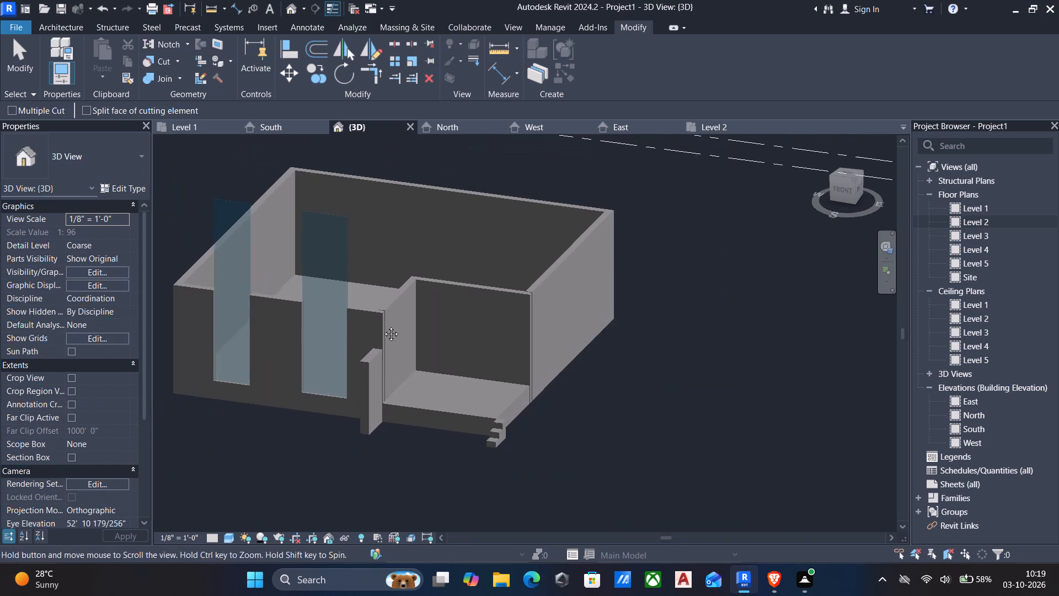
pyautogui.moveTo(383, 326); pyautogui.dragTo(426, 334, button='middle')
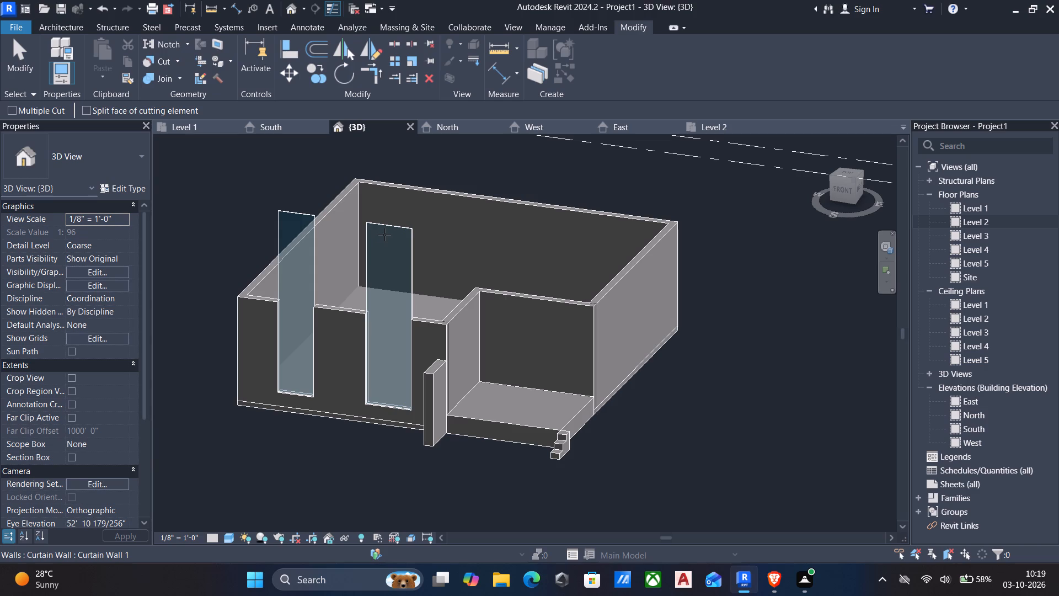
pyautogui.press('Escape')
pyautogui.click(633, 172)
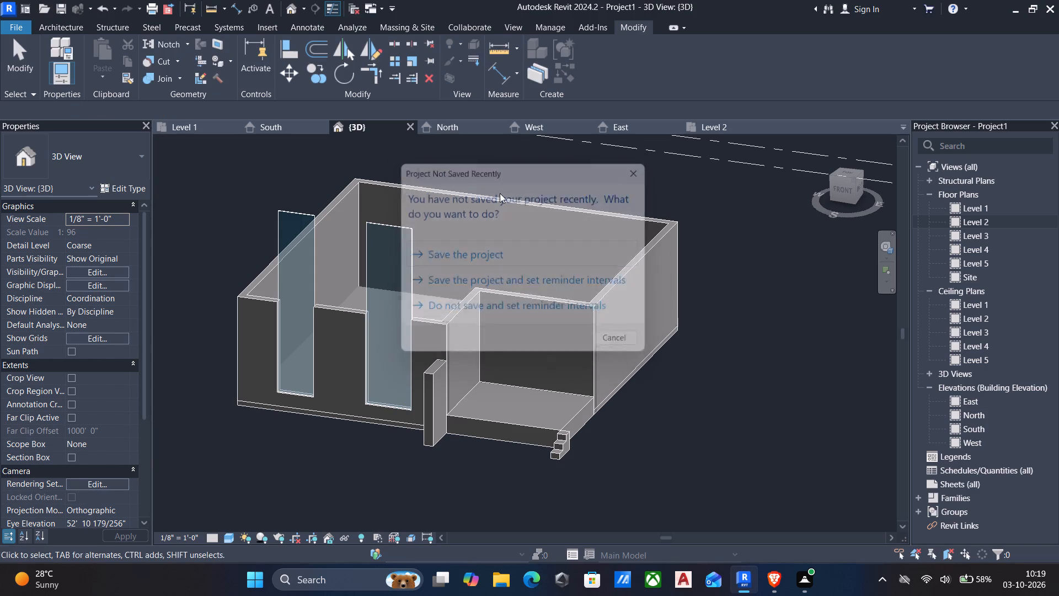
pyautogui.click(393, 226)
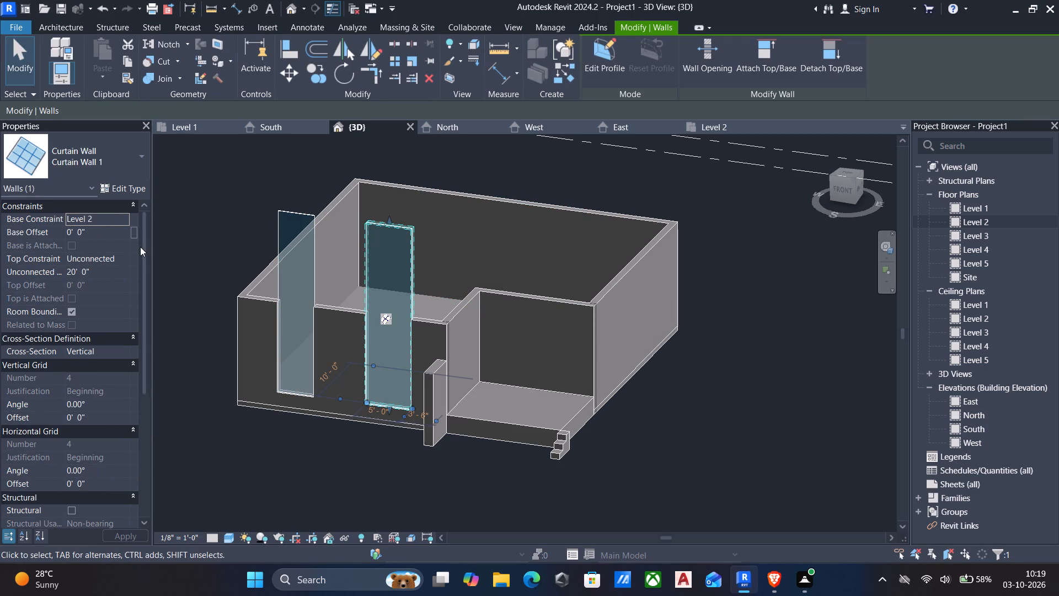
pyautogui.click(127, 261)
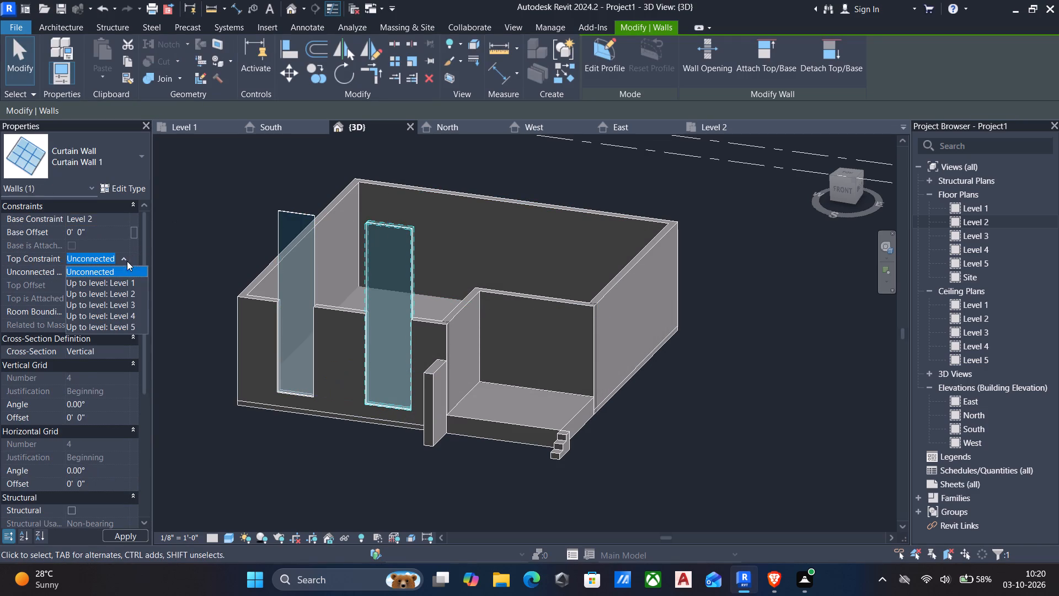
pyautogui.click(122, 304)
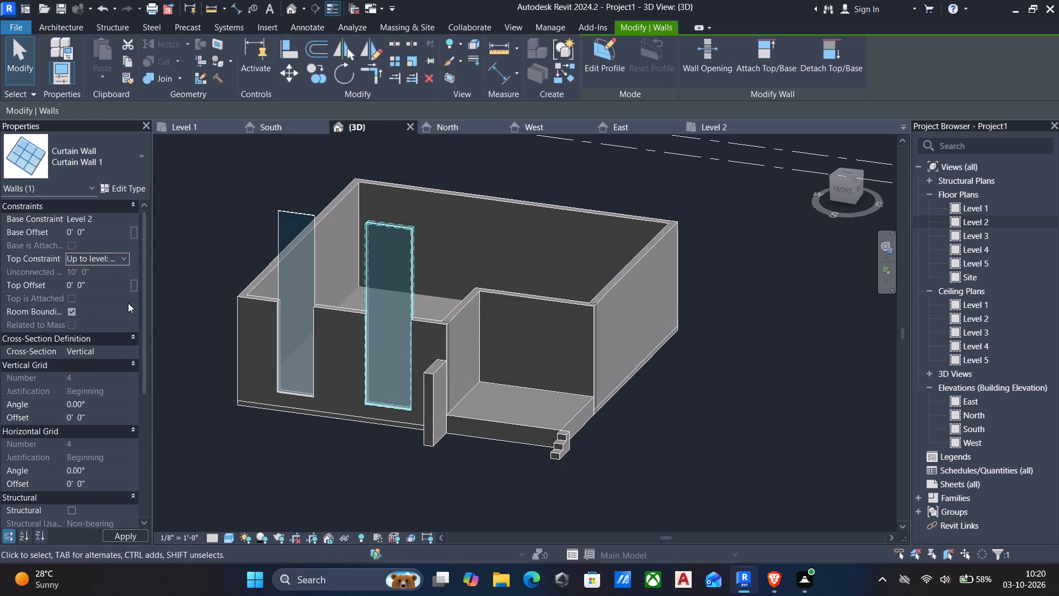
pyautogui.click(305, 211)
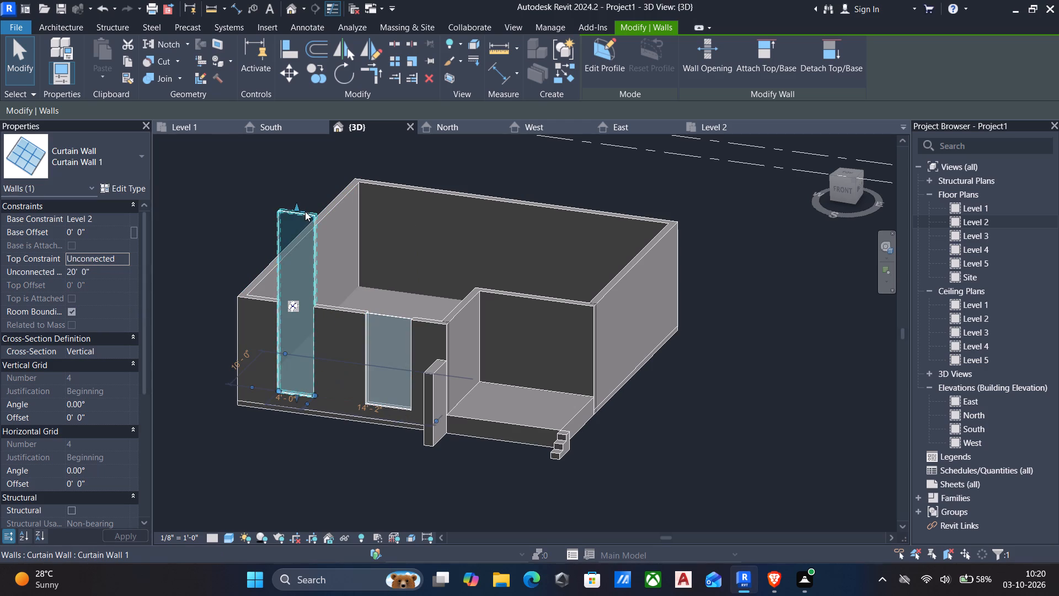
pyautogui.click(125, 257)
pyautogui.click(124, 301)
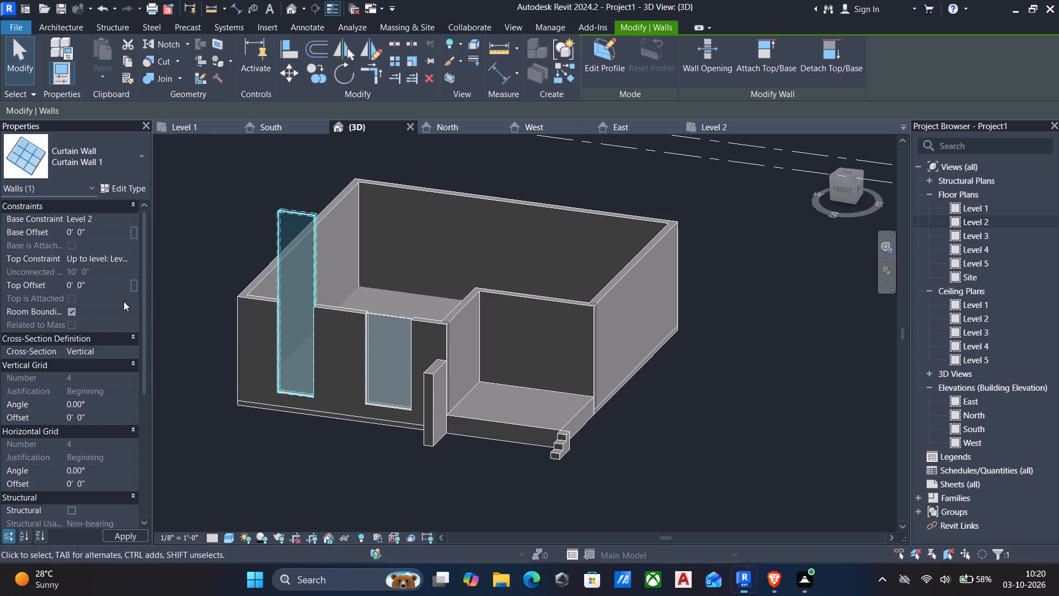
pyautogui.press('Escape')
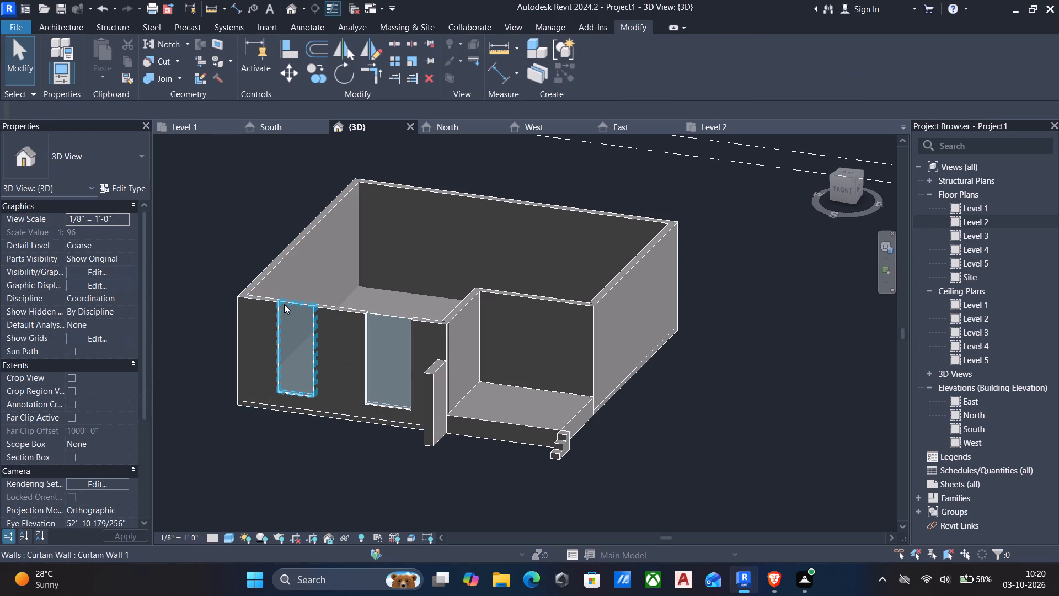
# Set the Top Offset of the 4'-0" curtain wall near the west corner to -2'.
pyautogui.click(284, 304)
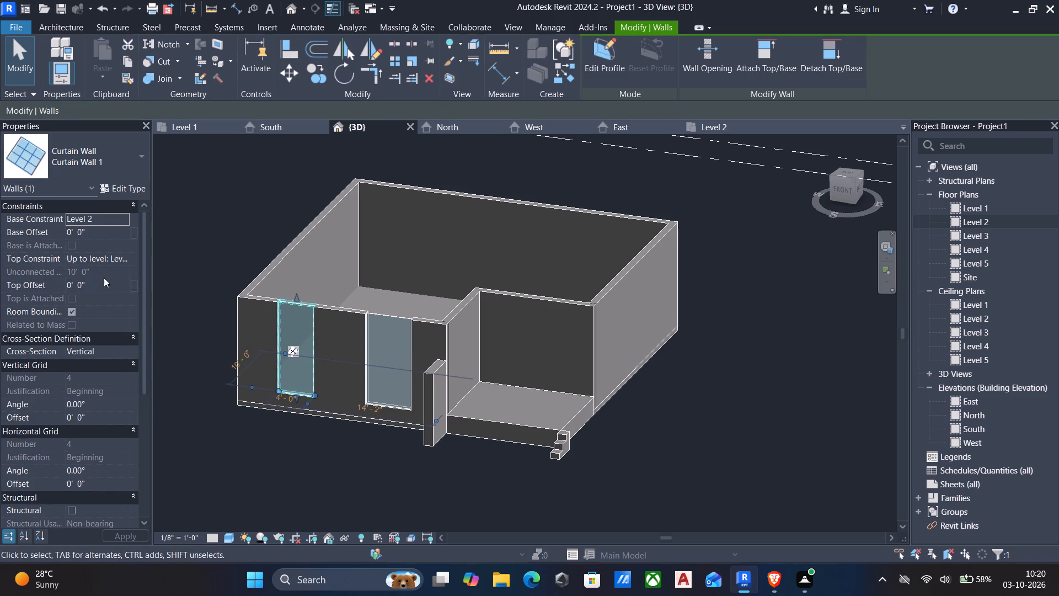
pyautogui.click(116, 289)
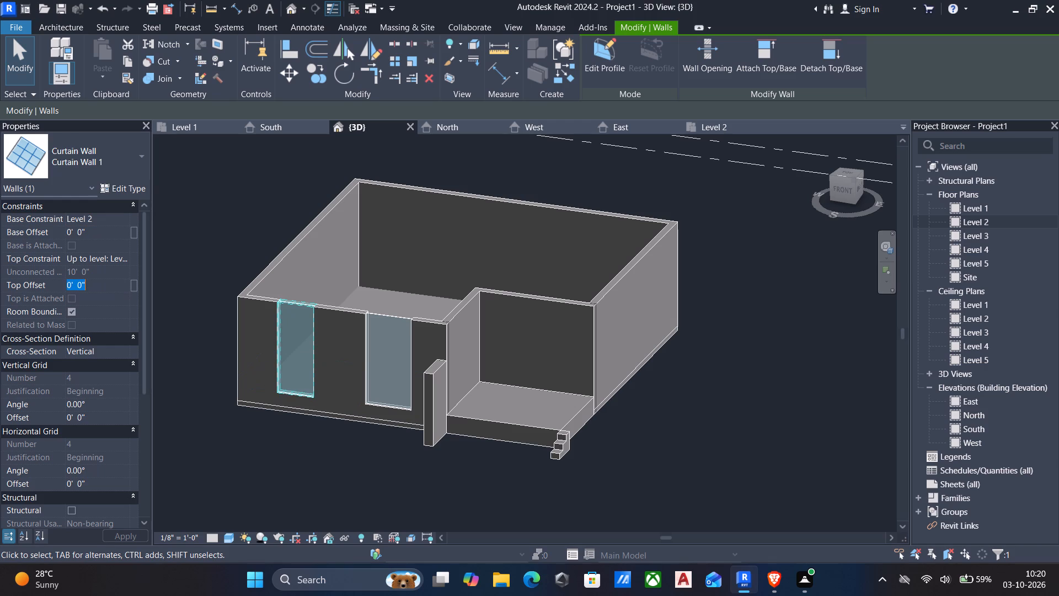
pyautogui.press('-')
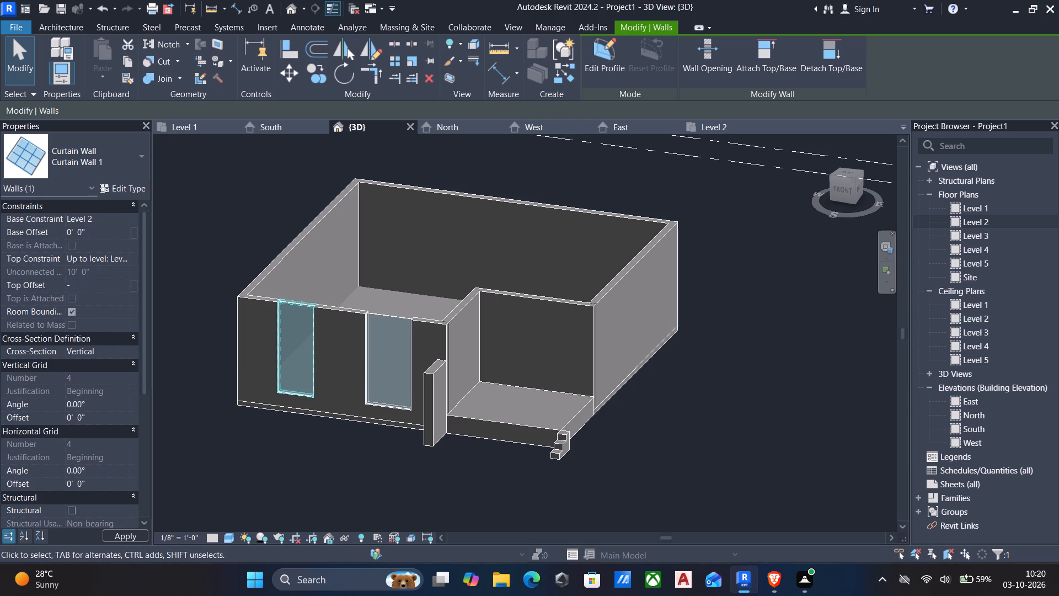
pyautogui.write("2'")
pyautogui.press('Return')
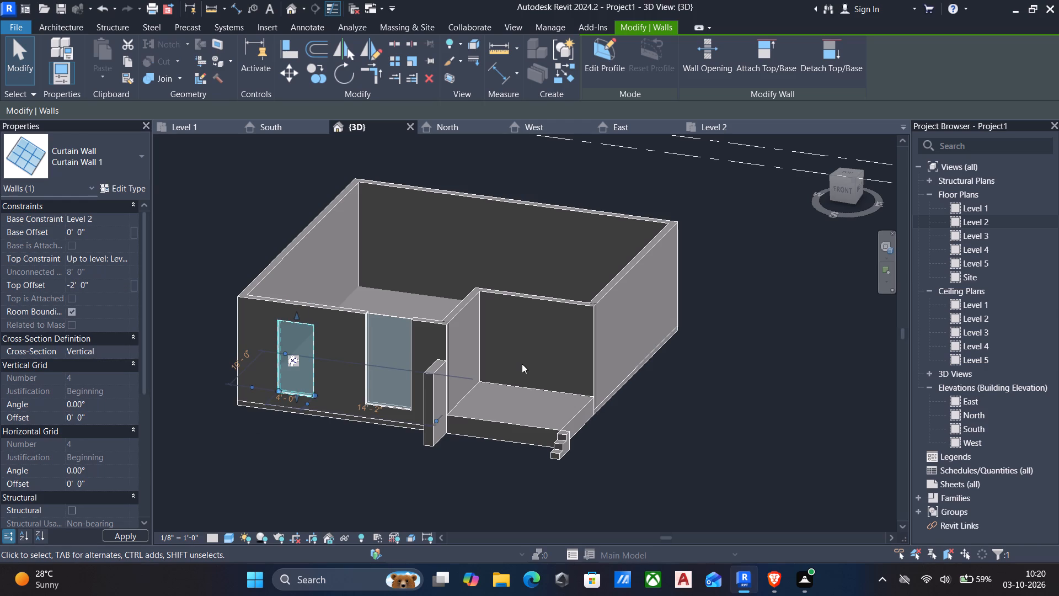
pyautogui.press('Escape')
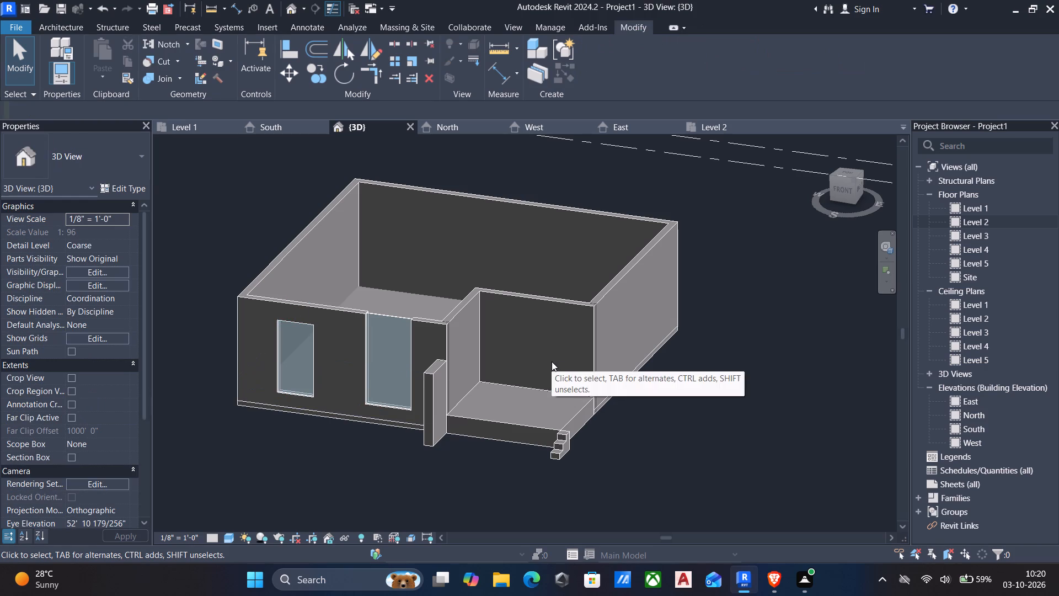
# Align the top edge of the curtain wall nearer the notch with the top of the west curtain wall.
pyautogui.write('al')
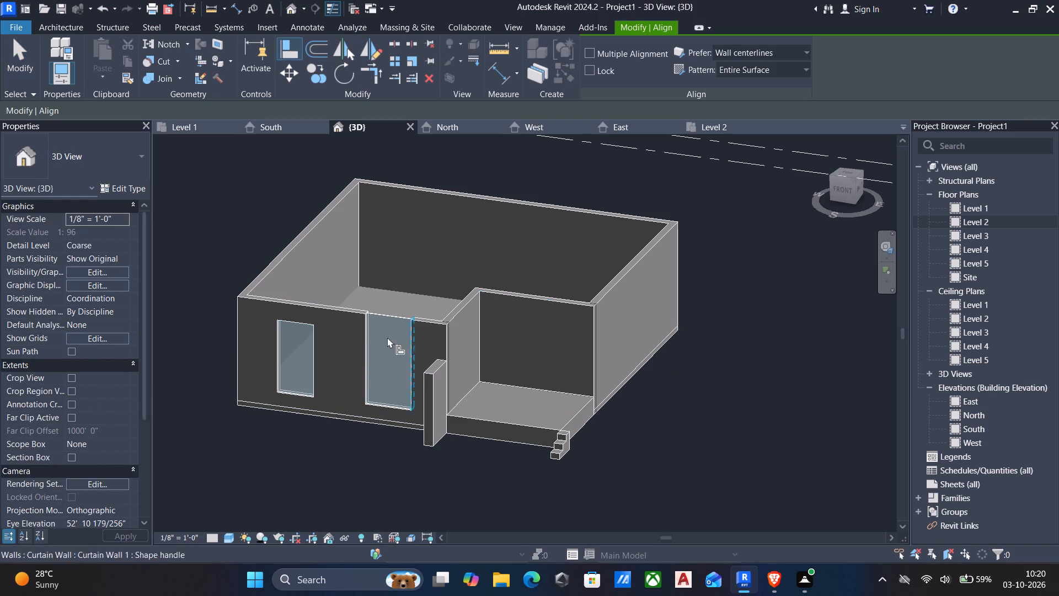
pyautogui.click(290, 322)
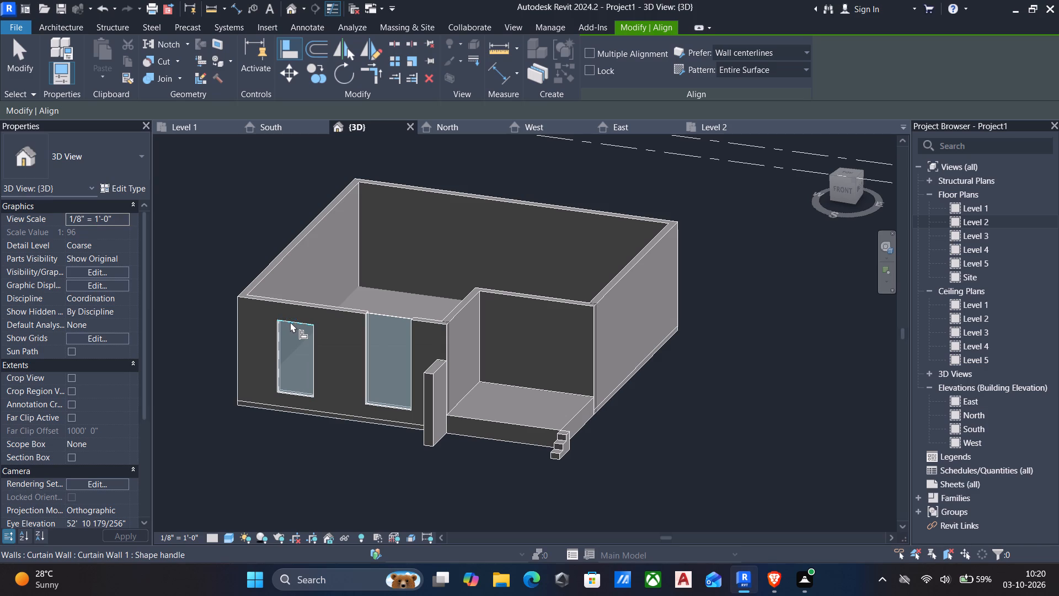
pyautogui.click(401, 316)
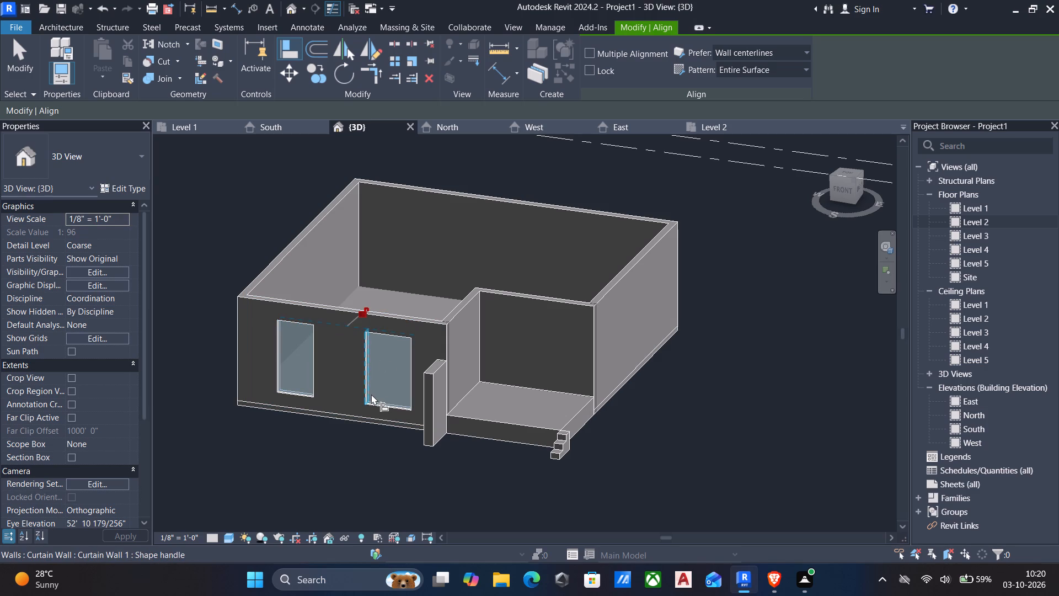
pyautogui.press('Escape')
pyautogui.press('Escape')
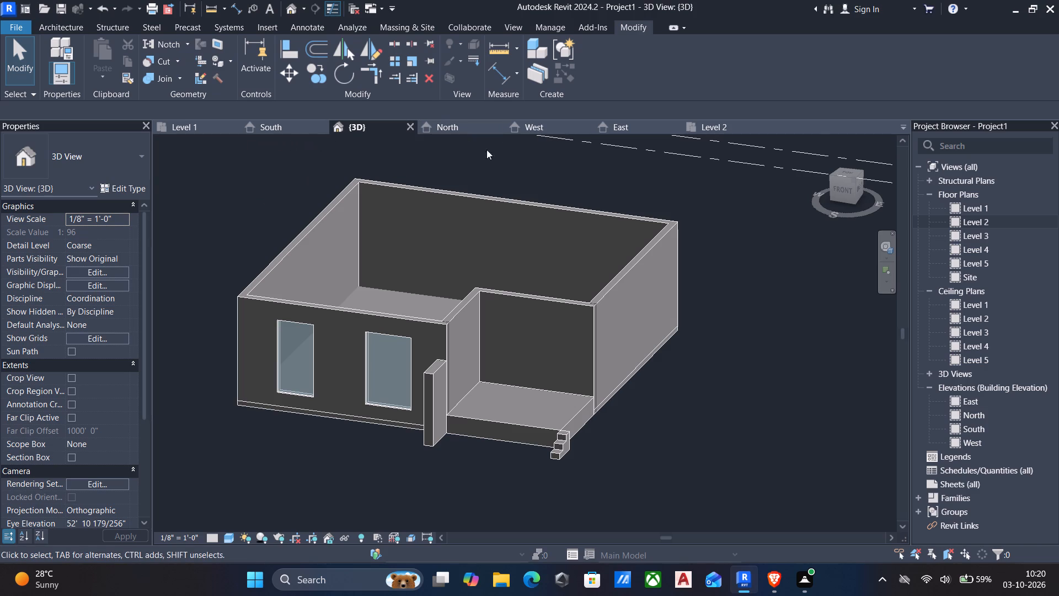
# In the front-facing 3D view, measure the height of the curtain wall nearer the notch along its vertical edge.
pyautogui.click(848, 191)
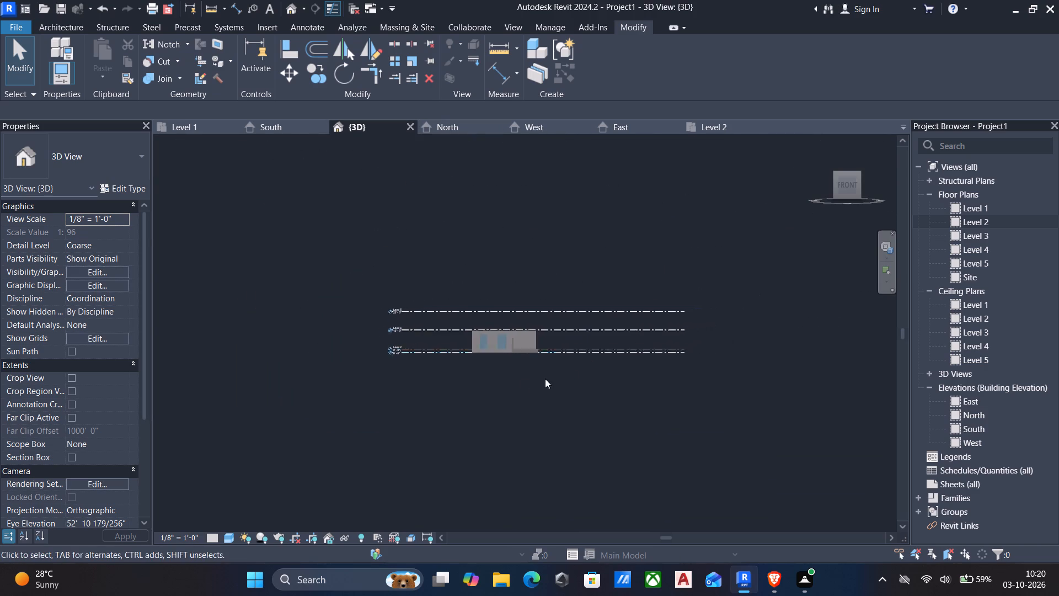
pyautogui.scroll(18, 500, 358)
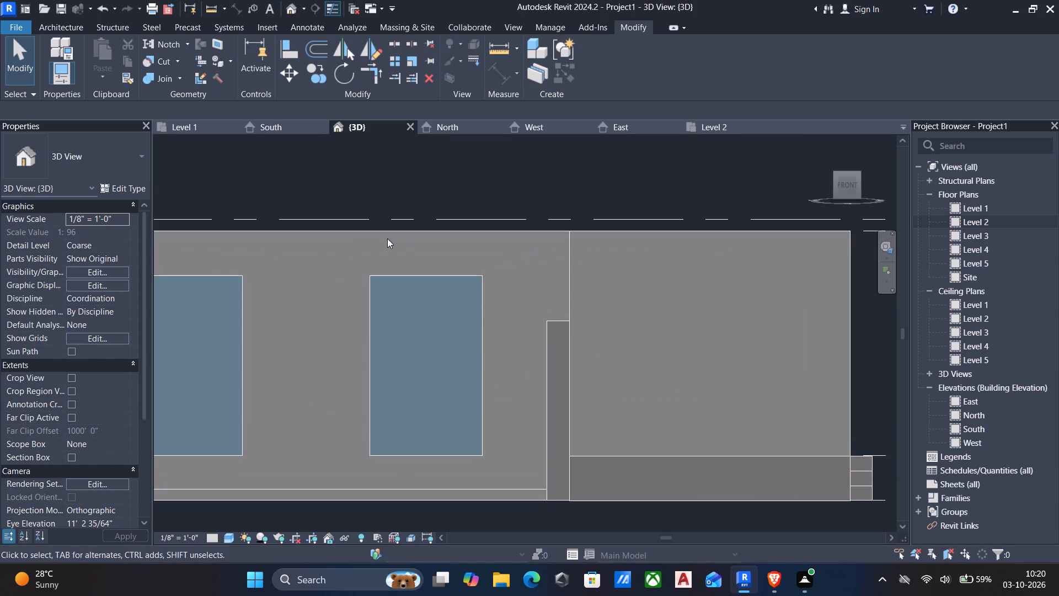
pyautogui.write('dd')
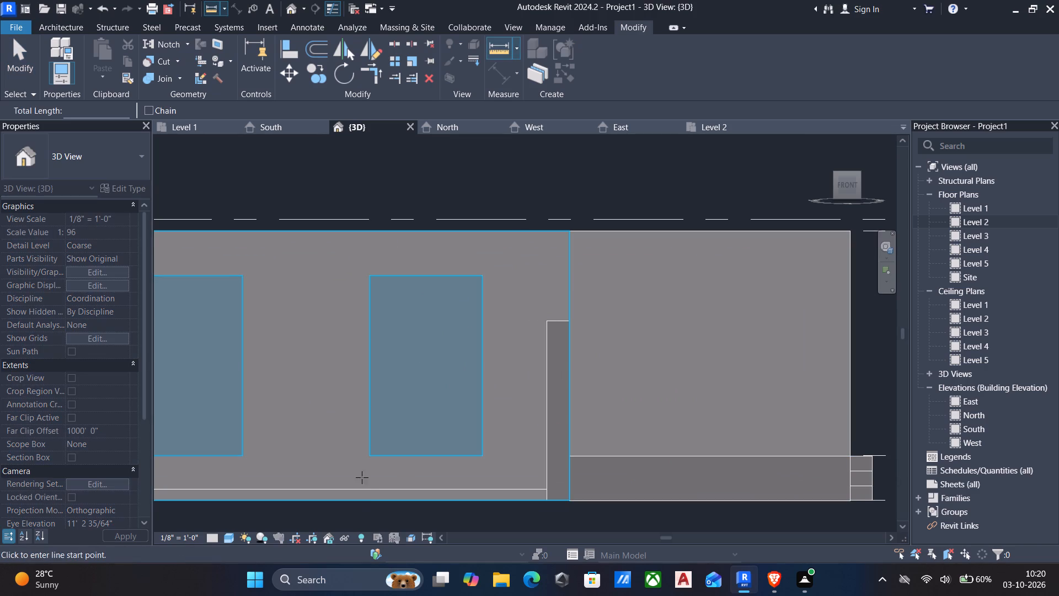
pyautogui.click(488, 456)
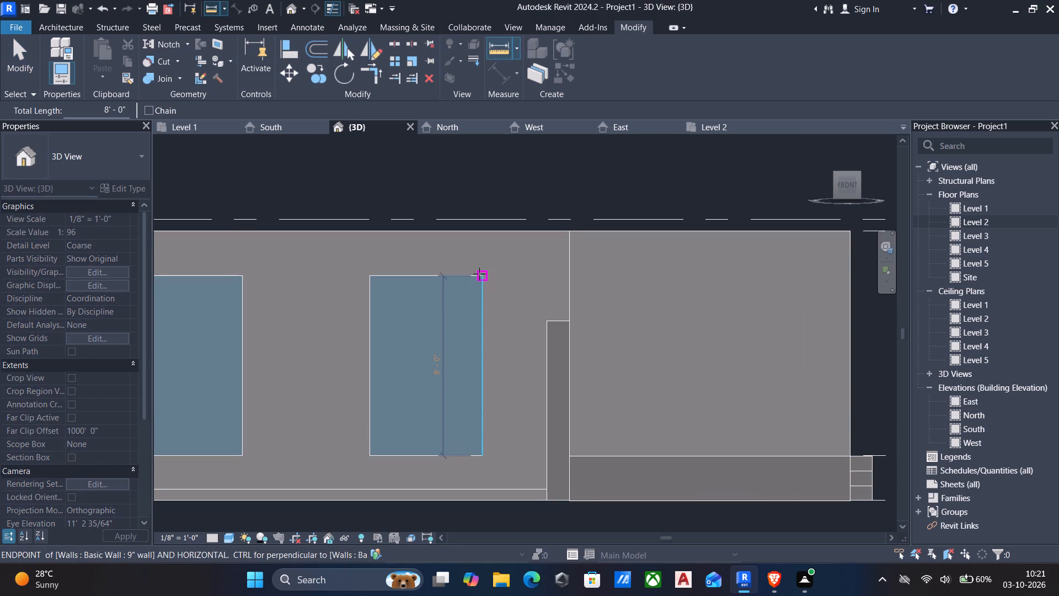
pyautogui.scroll(3, 479, 274)
pyautogui.moveTo(479, 274); pyautogui.dragTo(458, 228, button='middle')
pyautogui.scroll(1, 466, 276)
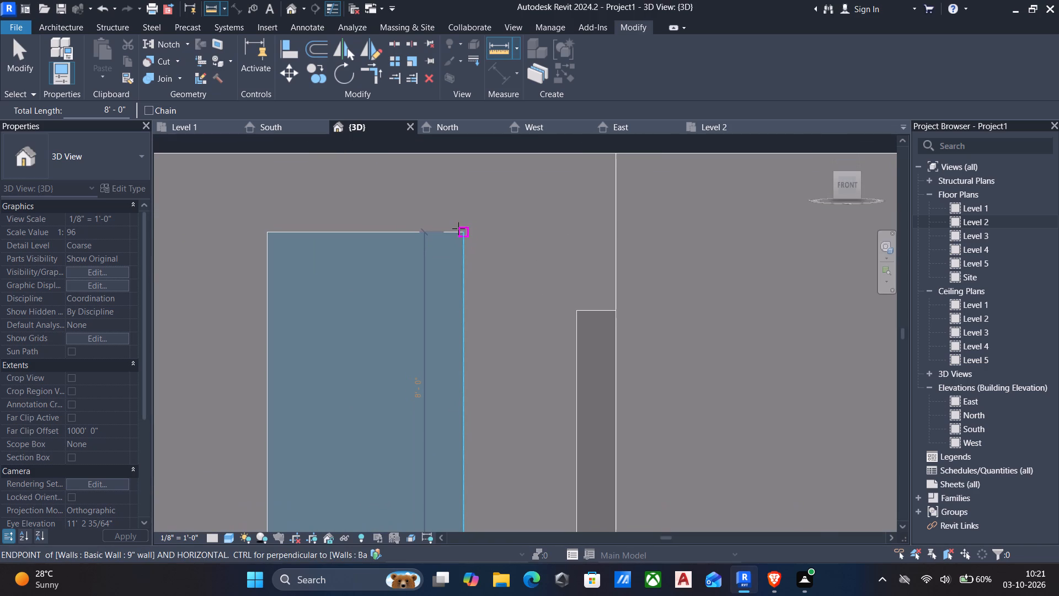
pyautogui.press('Escape')
pyautogui.press('Escape')
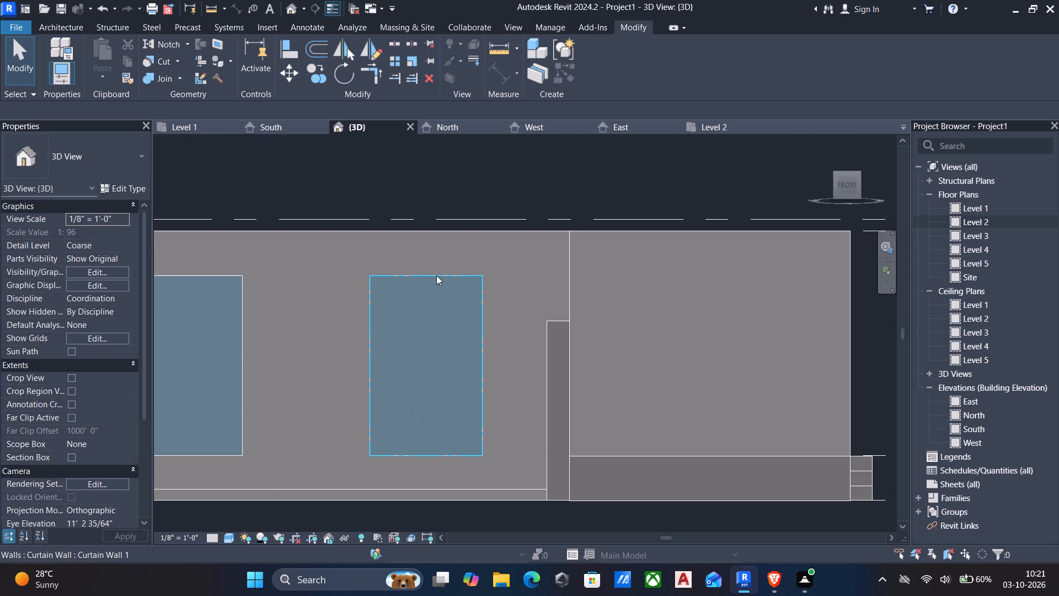
# Set the Top Offset of the curtain wall nearer the notch to -3'.
pyautogui.click(436, 275)
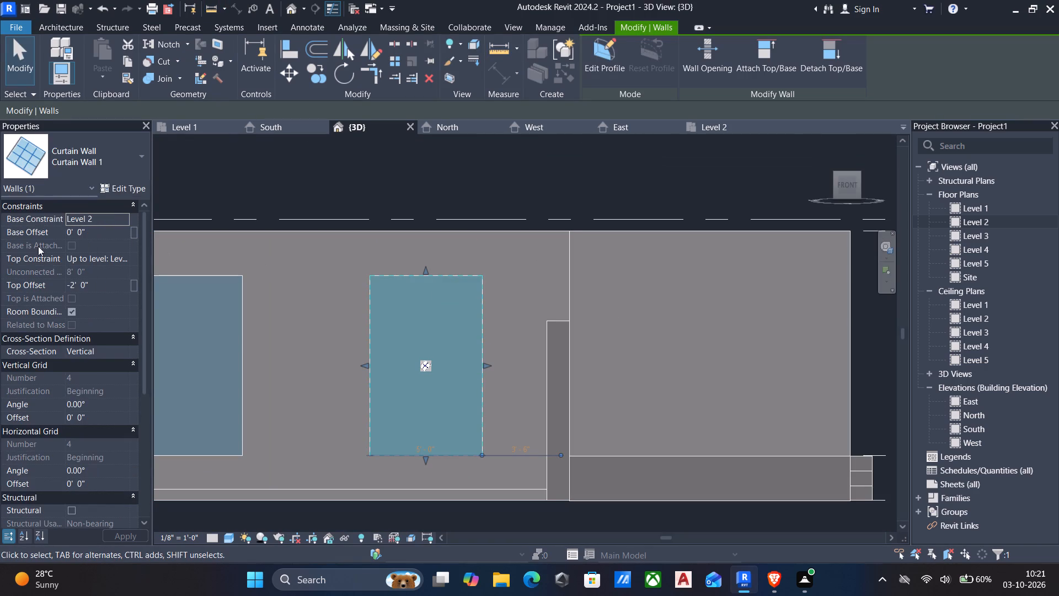
pyautogui.click(121, 284)
pyautogui.press('-')
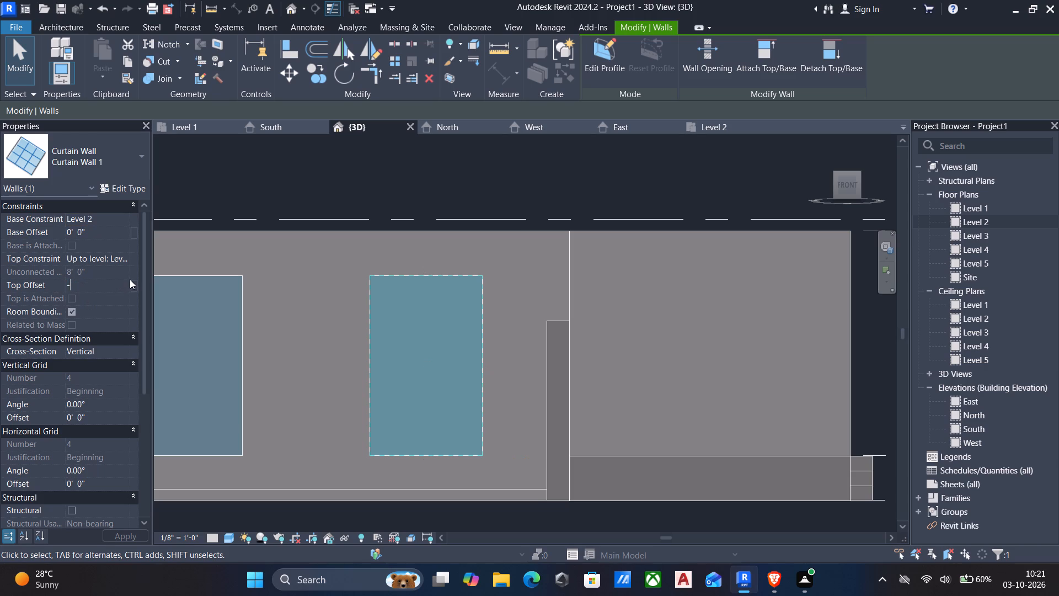
pyautogui.write("3'")
pyautogui.press('Return')
pyautogui.scroll(-2, 255, 327)
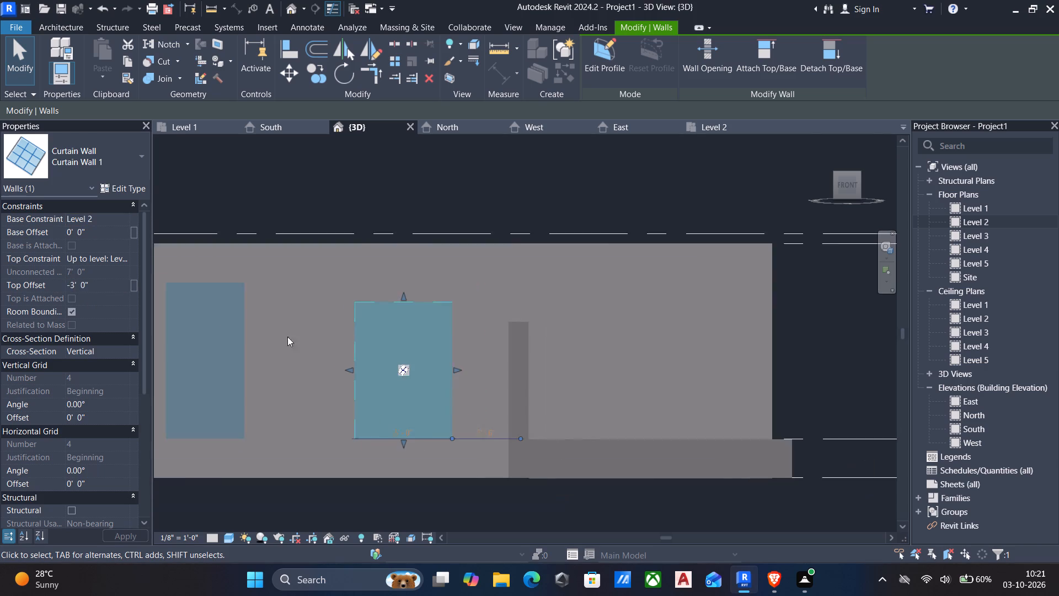
pyautogui.scroll(-3, 287, 337)
pyautogui.press('Escape')
pyautogui.scroll(-3, 359, 379)
pyautogui.scroll(1, 567, 382)
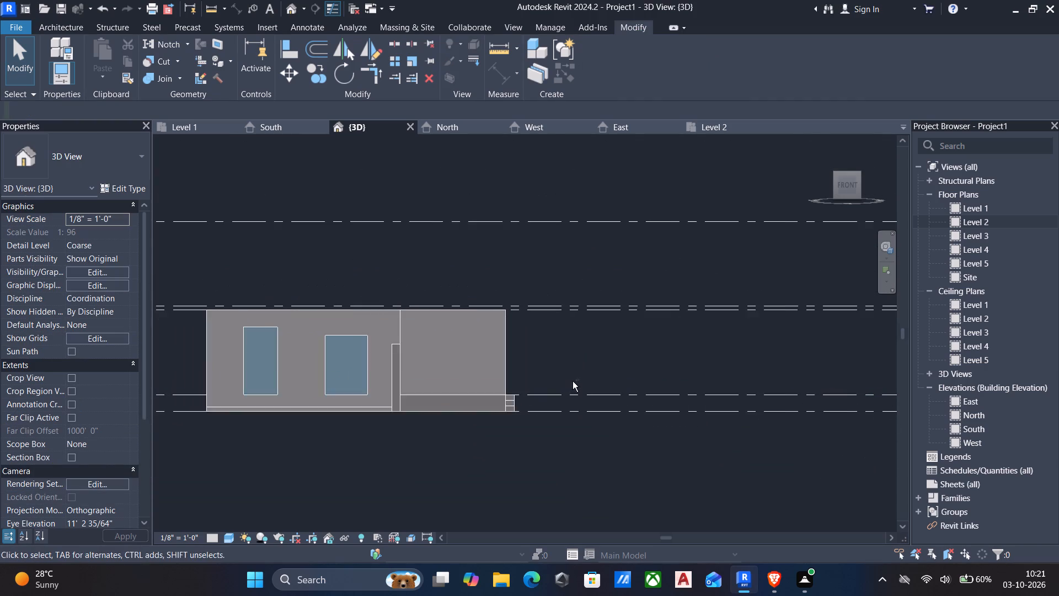
# Align the top edge of the west curtain wall with the top of the curtain wall nearer the notch.
pyautogui.keyDown('shift'); pyautogui.moveTo(573, 381); pyautogui.dragTo(537, 476, button='middle'); pyautogui.keyUp('shift')
pyautogui.write('al')
pyautogui.click(322, 358)
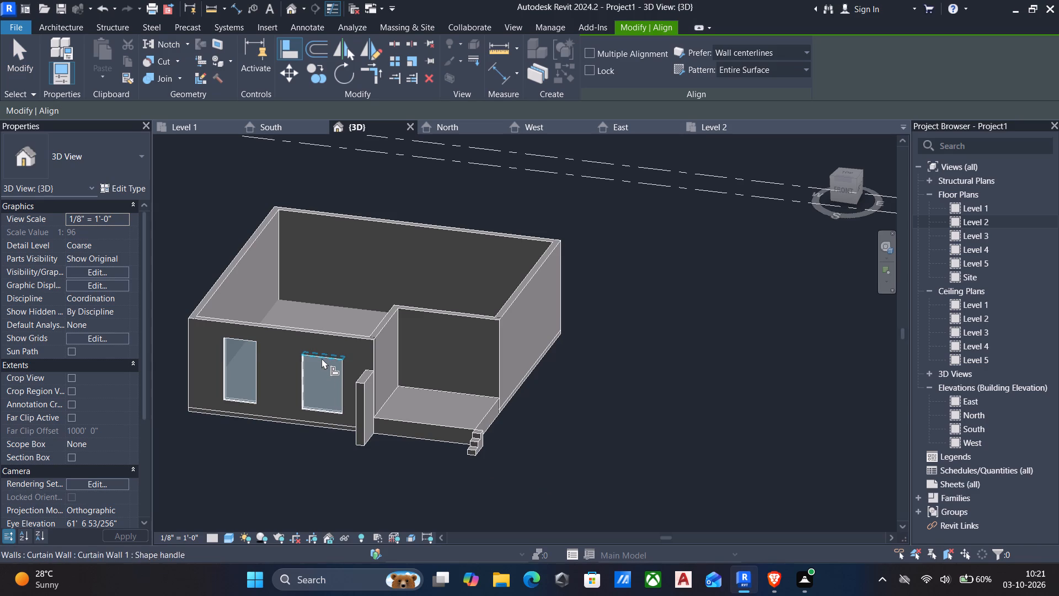
pyautogui.click(239, 338)
pyautogui.press('Escape')
# Start door placement in the Level 1 plan and open the family Door-Interior-Single-1_Panel-Wood from the Residential folder for loading.
pyautogui.scroll(-2, 376, 407)
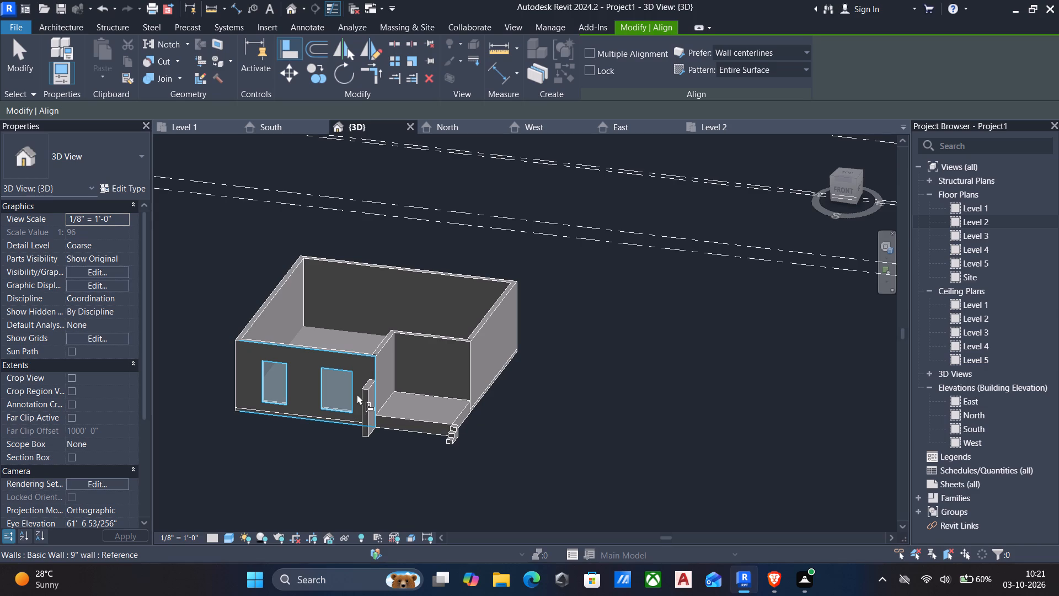
pyautogui.write('dr')
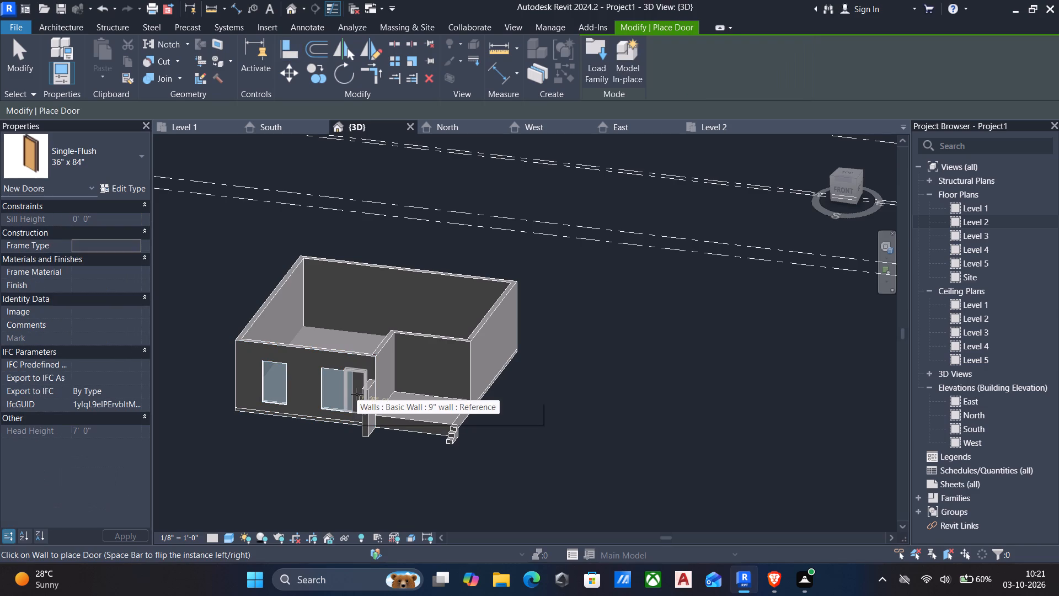
pyautogui.click(194, 131)
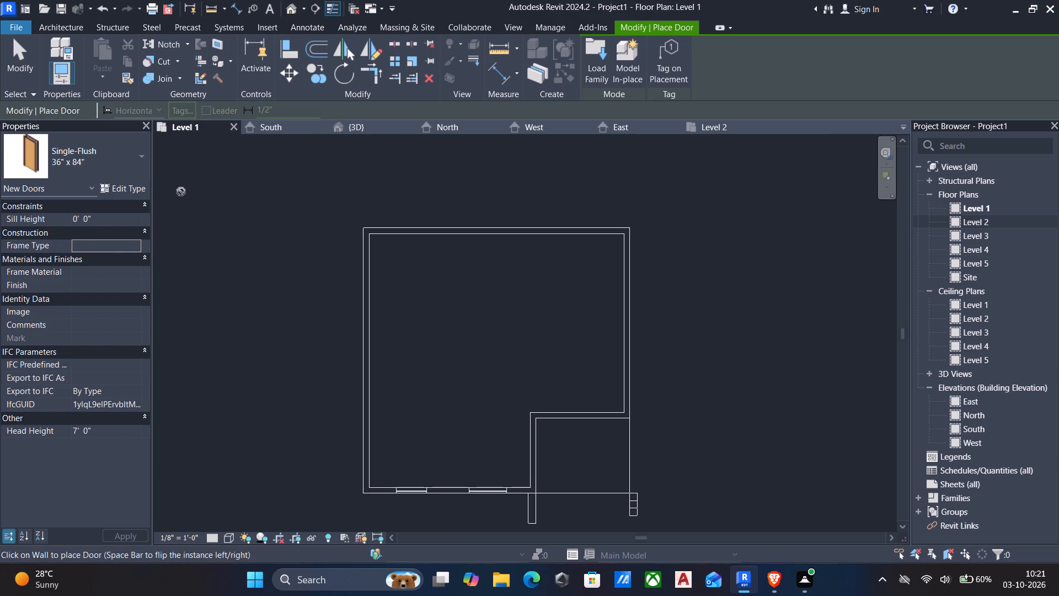
pyautogui.press('Escape')
pyautogui.write('dr')
pyautogui.click(595, 71)
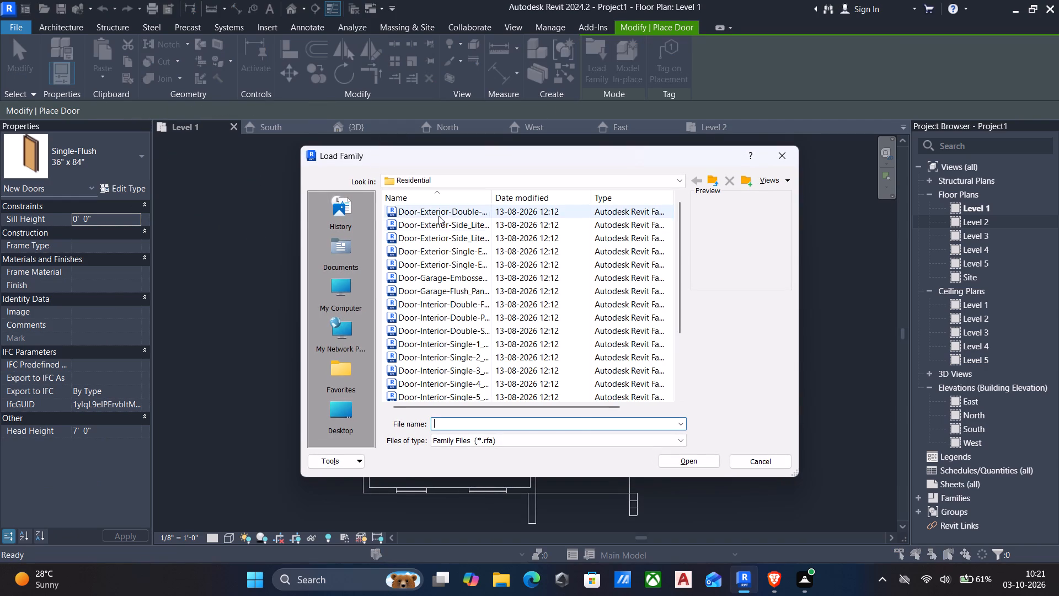
pyautogui.click(438, 210)
pyautogui.press('Down')
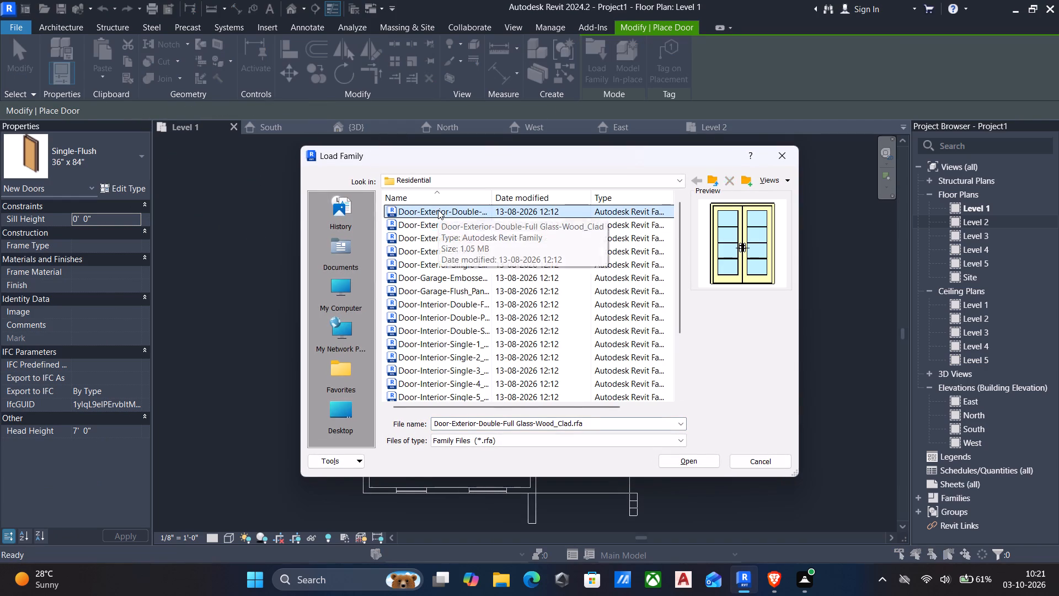
pyautogui.press('Down')
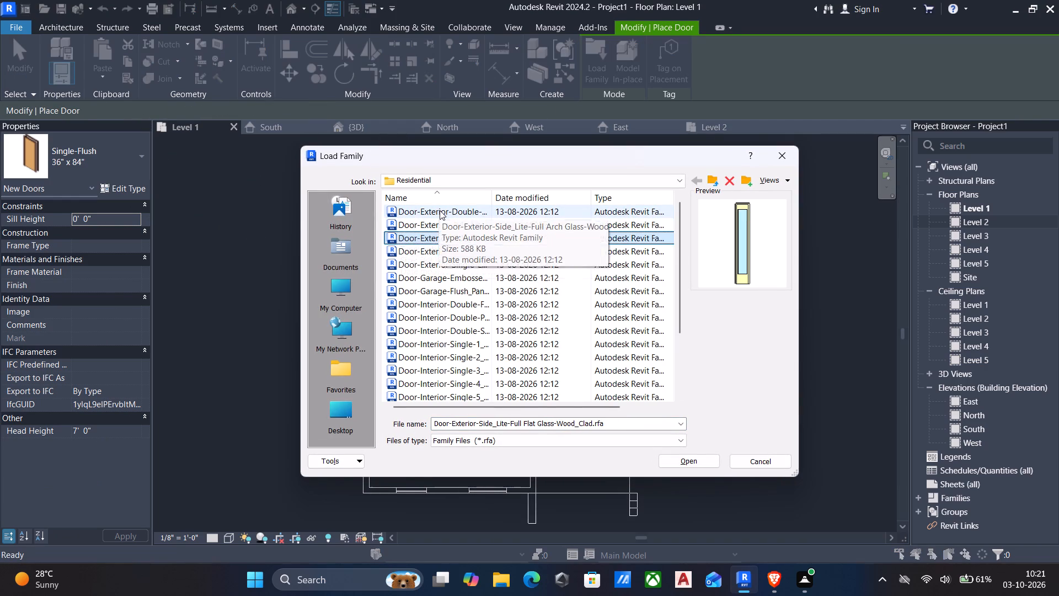
pyautogui.press('Down')
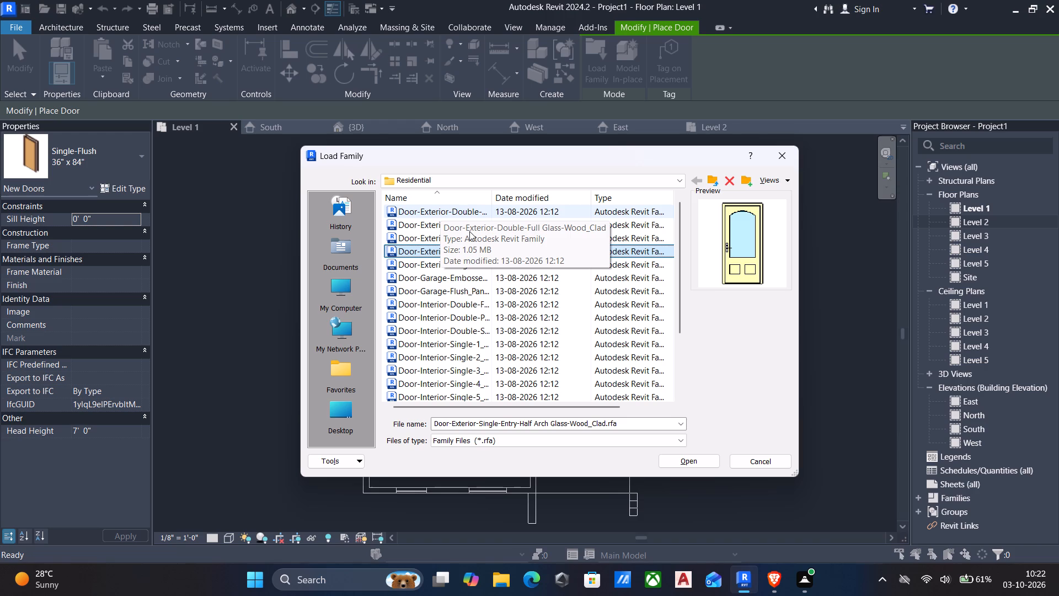
pyautogui.press('Down')
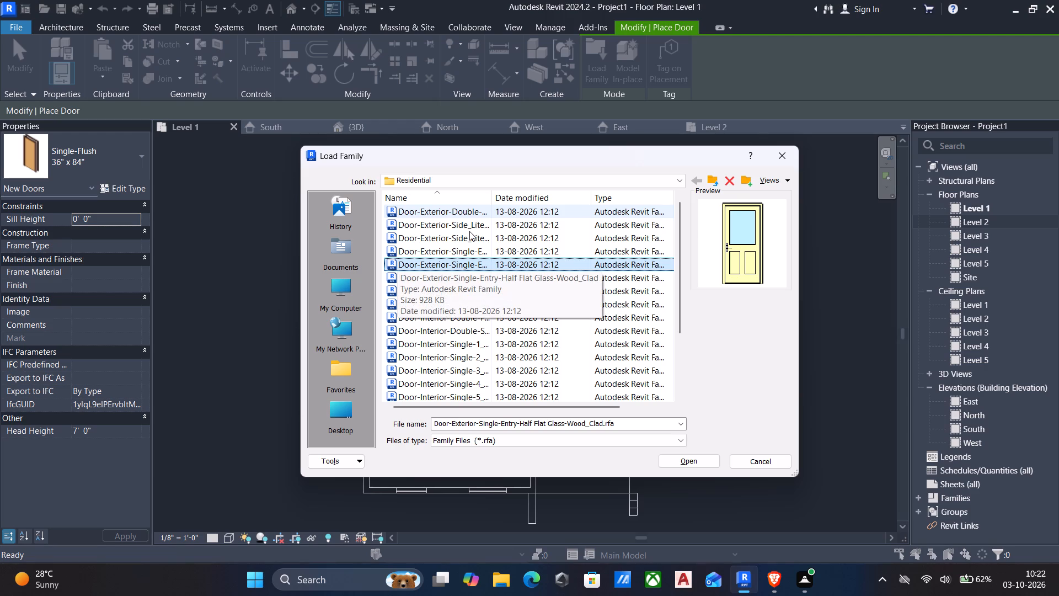
pyautogui.press('Down')
pyautogui.press('Down')
pyautogui.press('Down')
pyautogui.press('Down')
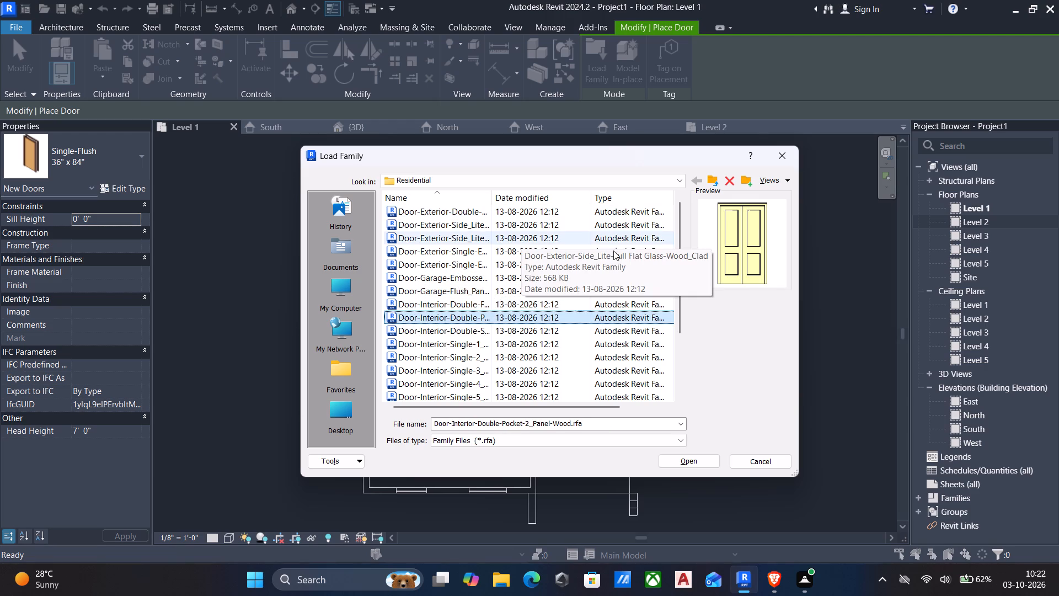
pyautogui.press('Down')
pyautogui.press('Down')
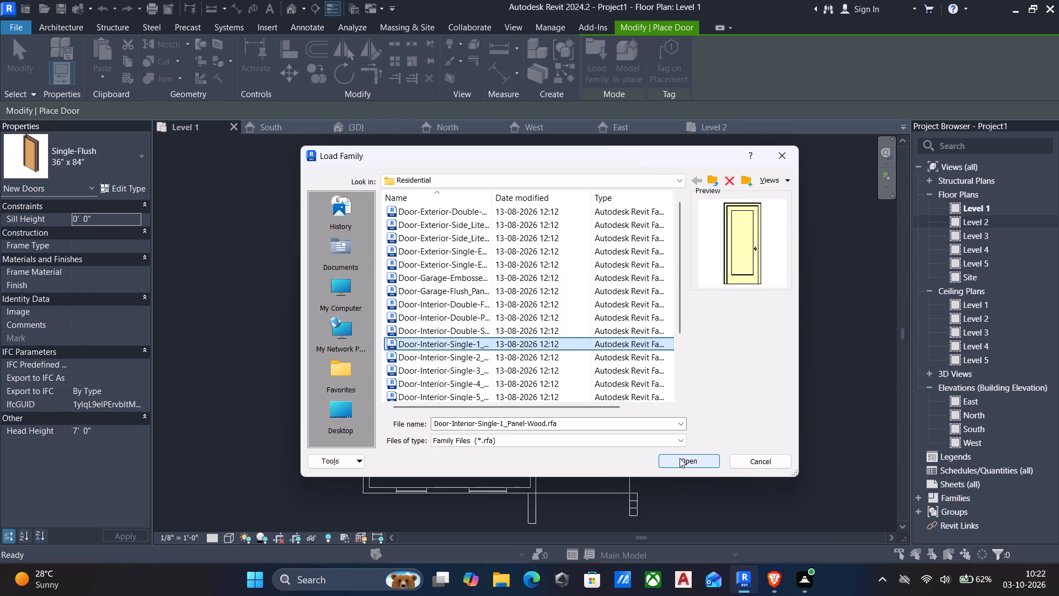
pyautogui.click(710, 462)
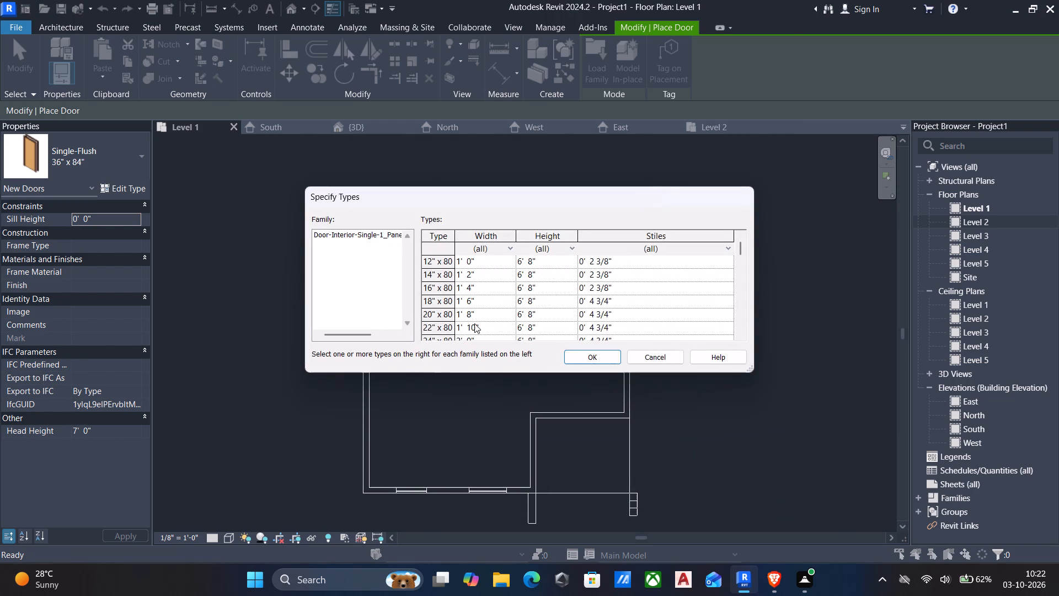
# Load the 36" x 96" type of the Door-Interior-Single-1_Panel-Wood family.
pyautogui.scroll(-3, 519, 301)
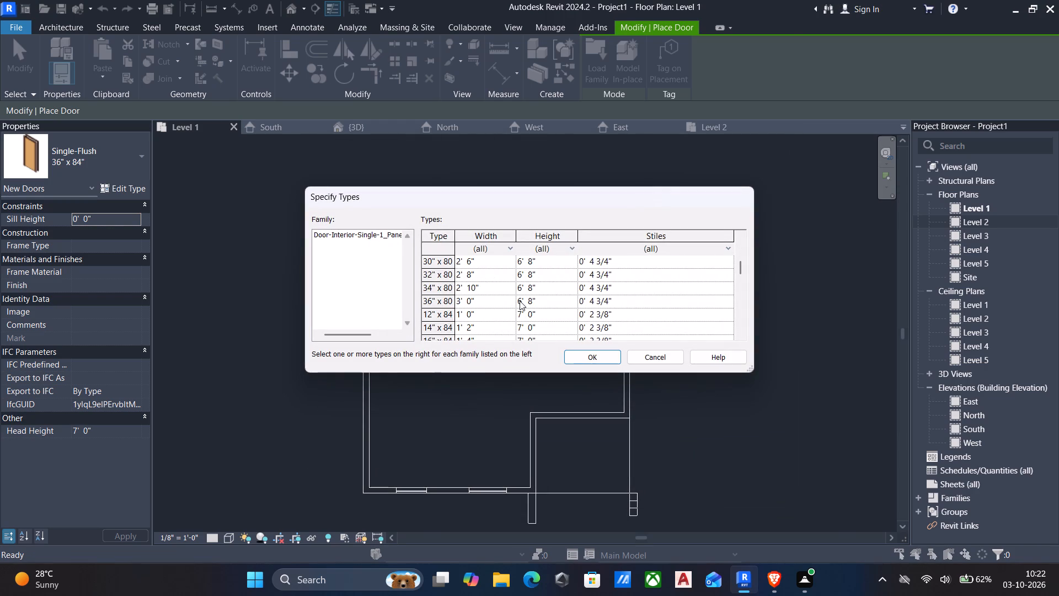
pyautogui.scroll(-3, 520, 301)
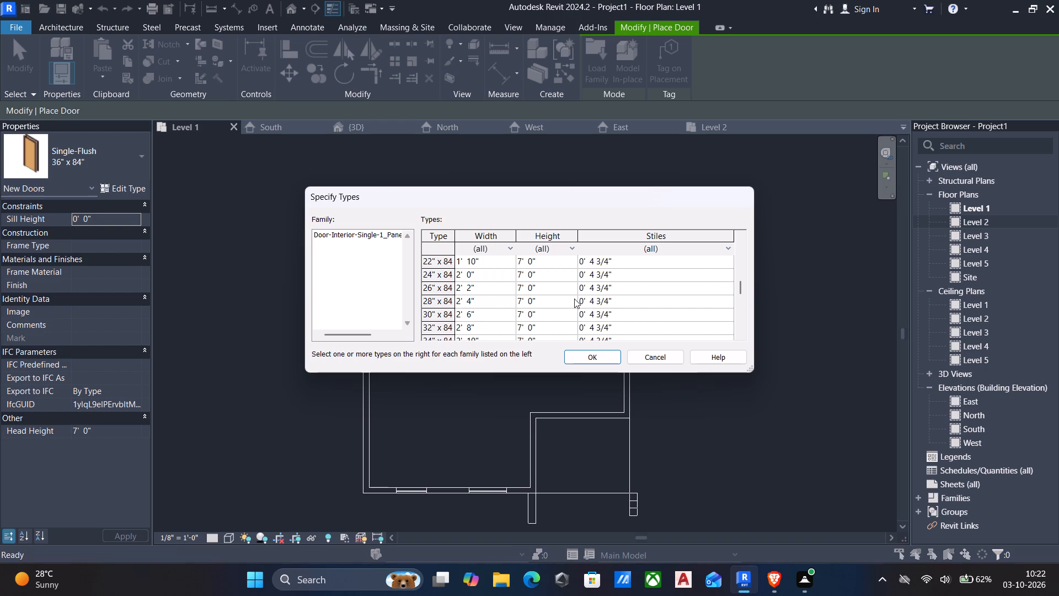
pyautogui.scroll(-3, 574, 299)
pyautogui.scroll(-3, 496, 294)
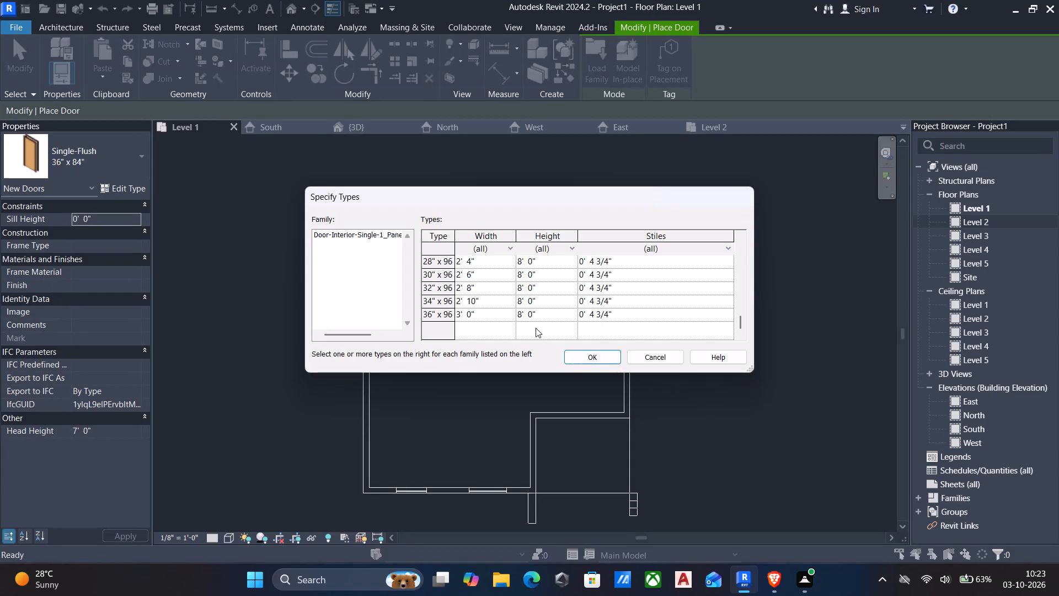
pyautogui.click(525, 315)
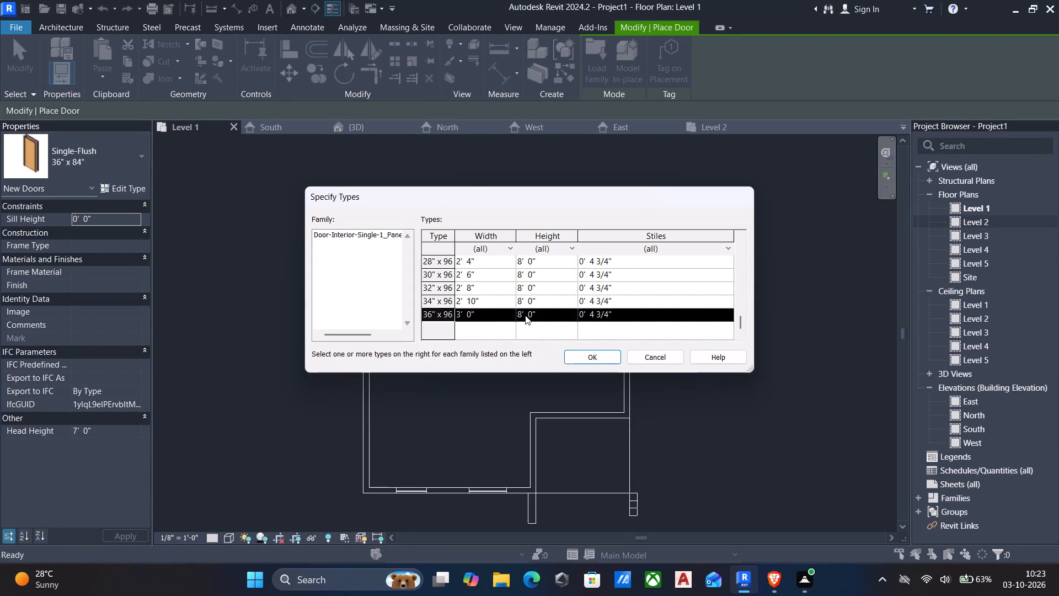
pyautogui.click(603, 357)
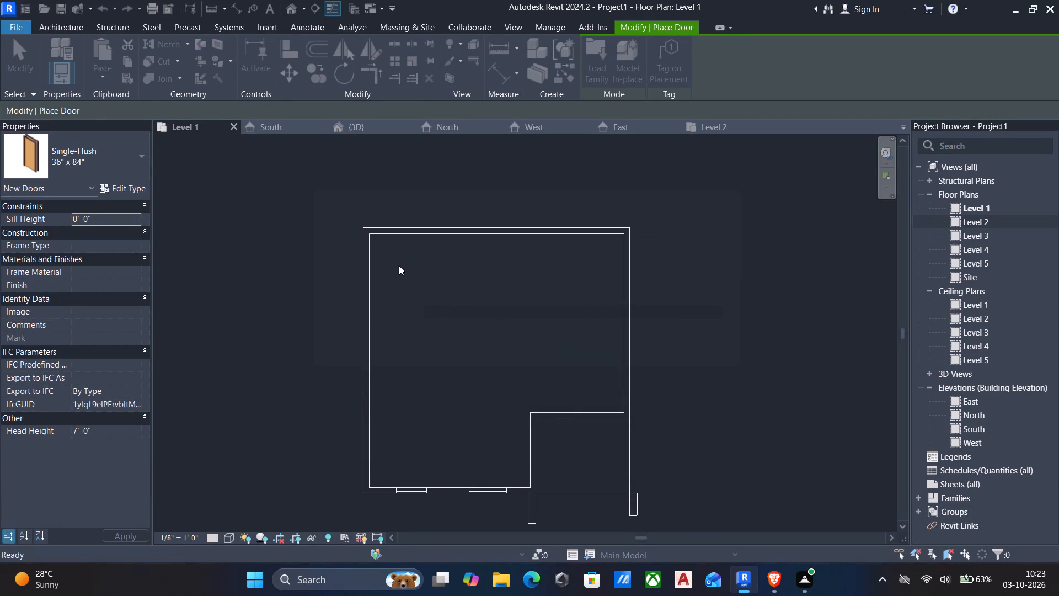
# Duplicate the 36" x 96" wood panel door type under the name 3'6" x 7'.
pyautogui.moveTo(518, 424); pyautogui.dragTo(488, 361, button='middle')
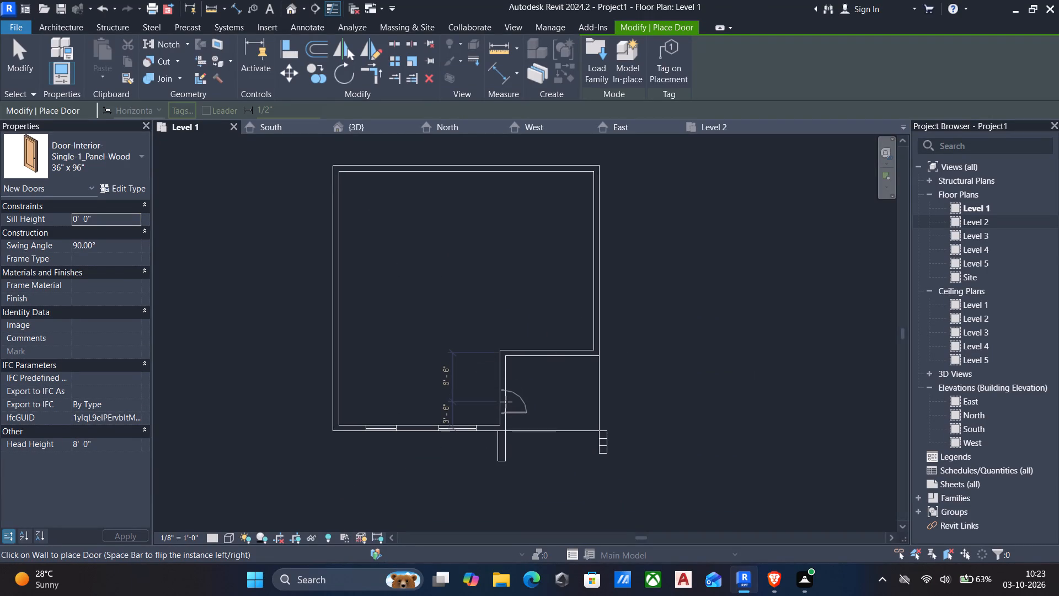
pyautogui.click(119, 189)
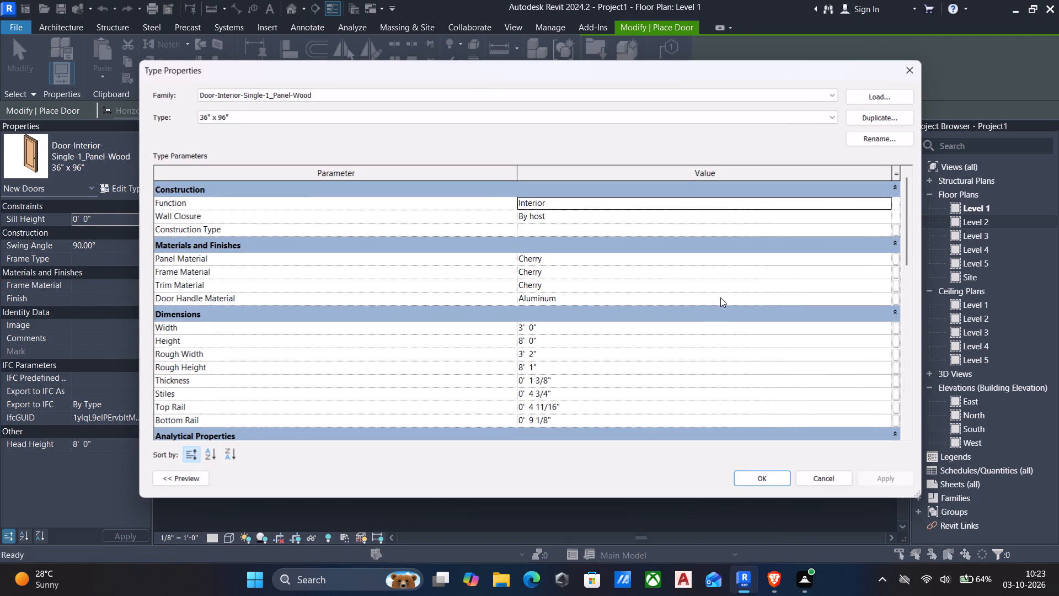
pyautogui.scroll(-3, 707, 310)
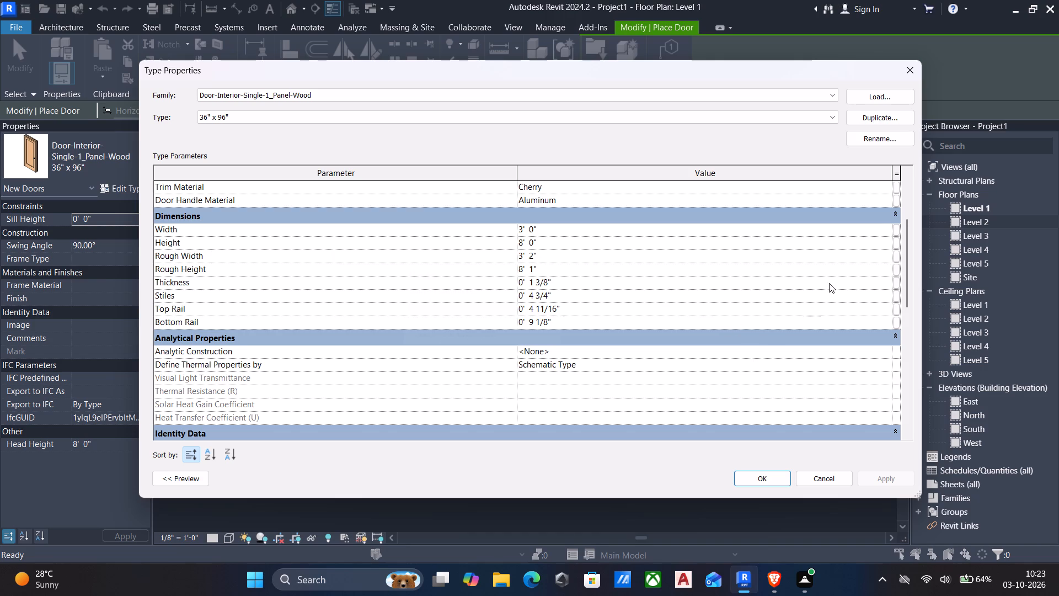
pyautogui.click(887, 245)
pyautogui.click(863, 118)
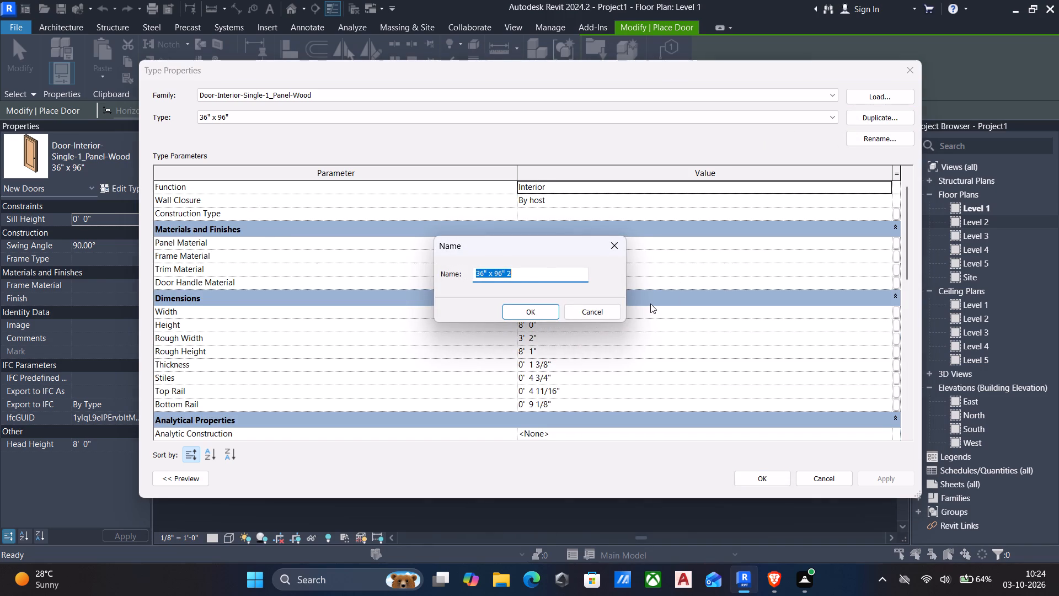
pyautogui.press('BackSpace')
pyautogui.press('3')
pyautogui.write("'6")
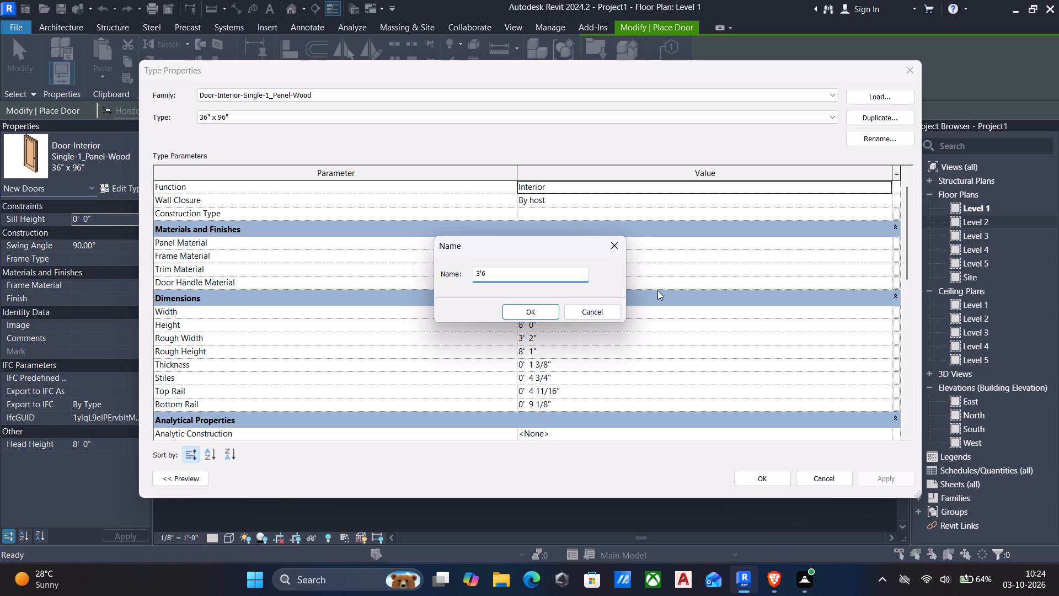
pyautogui.hotkey('shift', '"')
pyautogui.press('space')
pyautogui.write("x 7'")
pyautogui.click(524, 309)
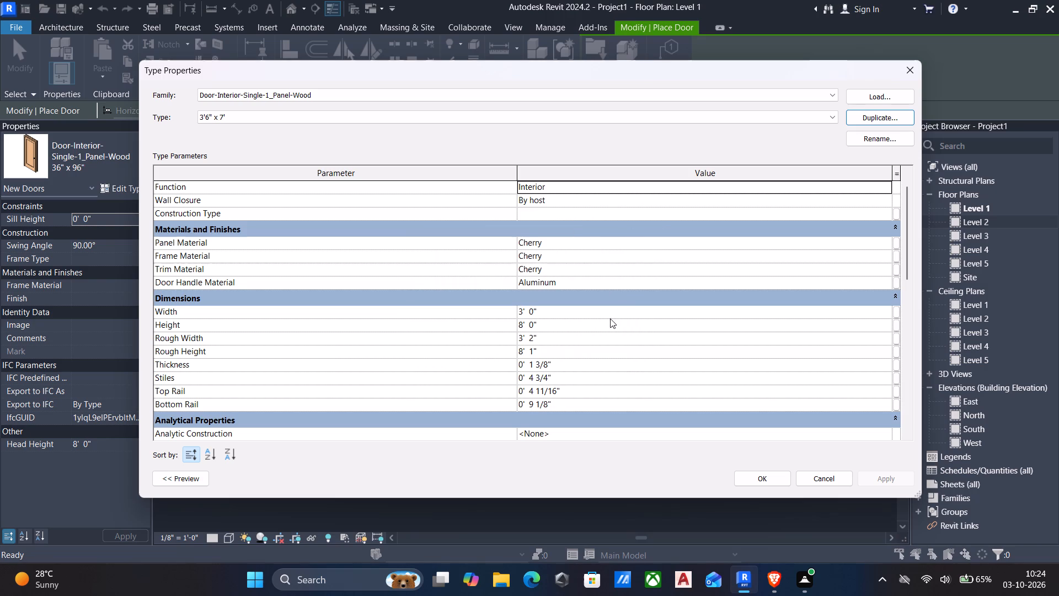
# Set the new door type's Width to 3'6" and Height to 7', and apply the type changes.
pyautogui.click(606, 313)
pyautogui.write('3\'6"')
pyautogui.press('Return')
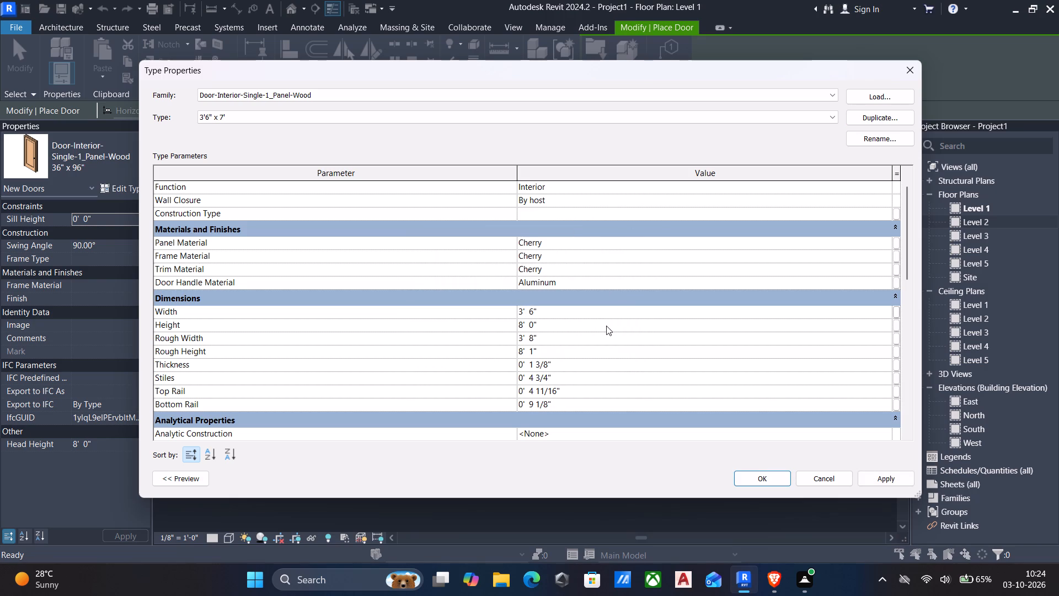
pyautogui.click(606, 326)
pyautogui.write("7'")
pyautogui.press('Return')
pyautogui.click(881, 479)
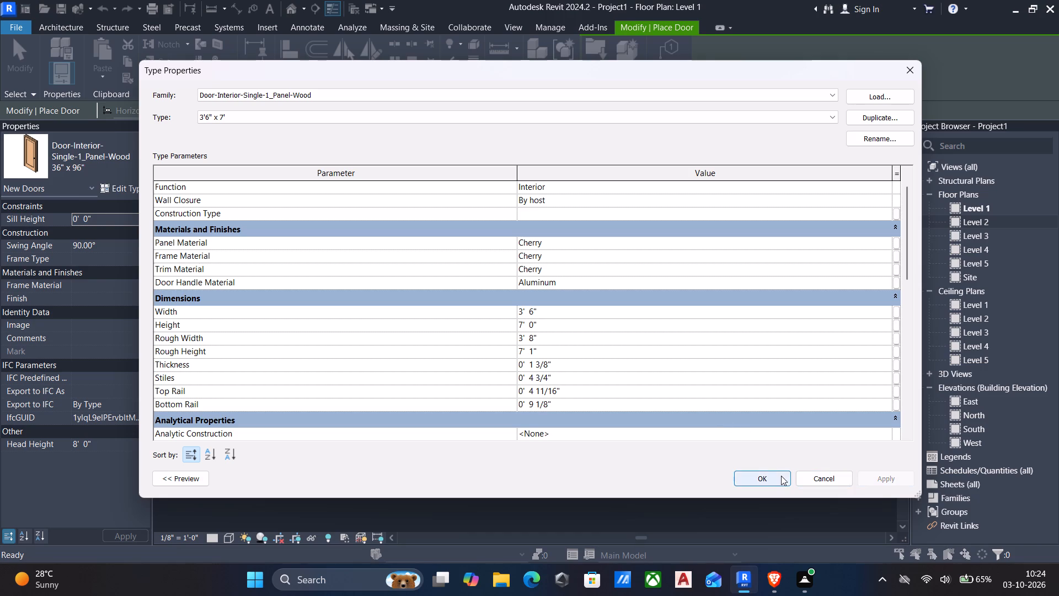
pyautogui.click(779, 476)
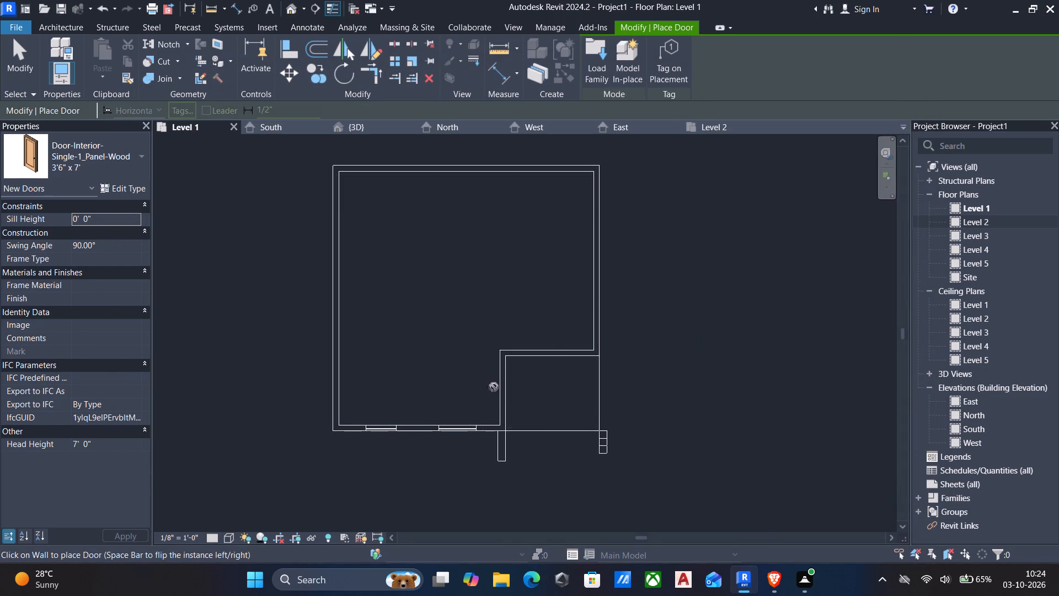
# Place the 3'6" x 7' door in the notch's north-south wall, centred about 3' from the inner corner and swinging into the building.
pyautogui.press('space')
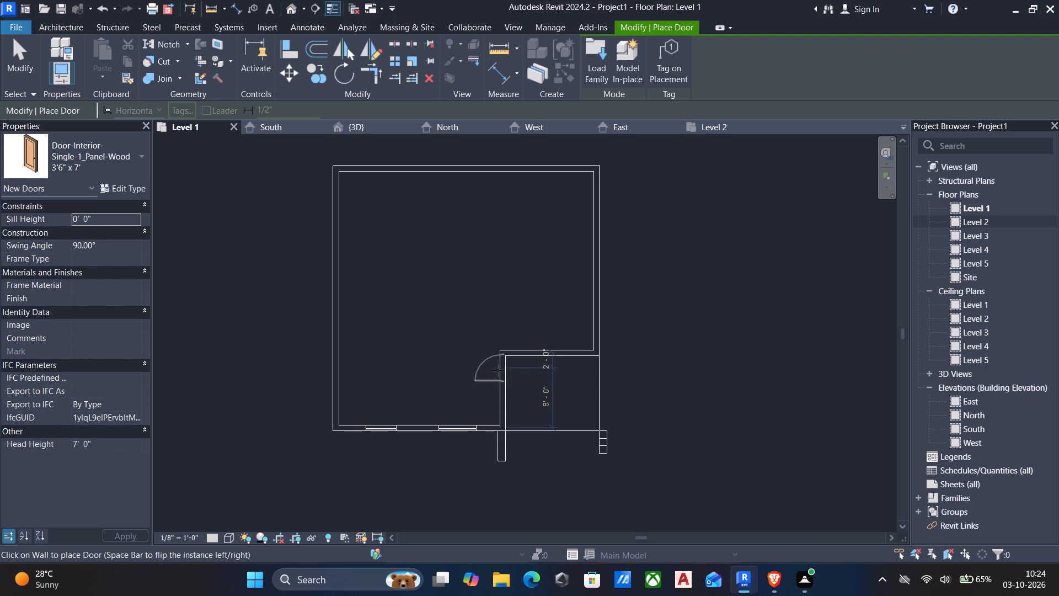
pyautogui.press('space')
pyautogui.click(499, 376)
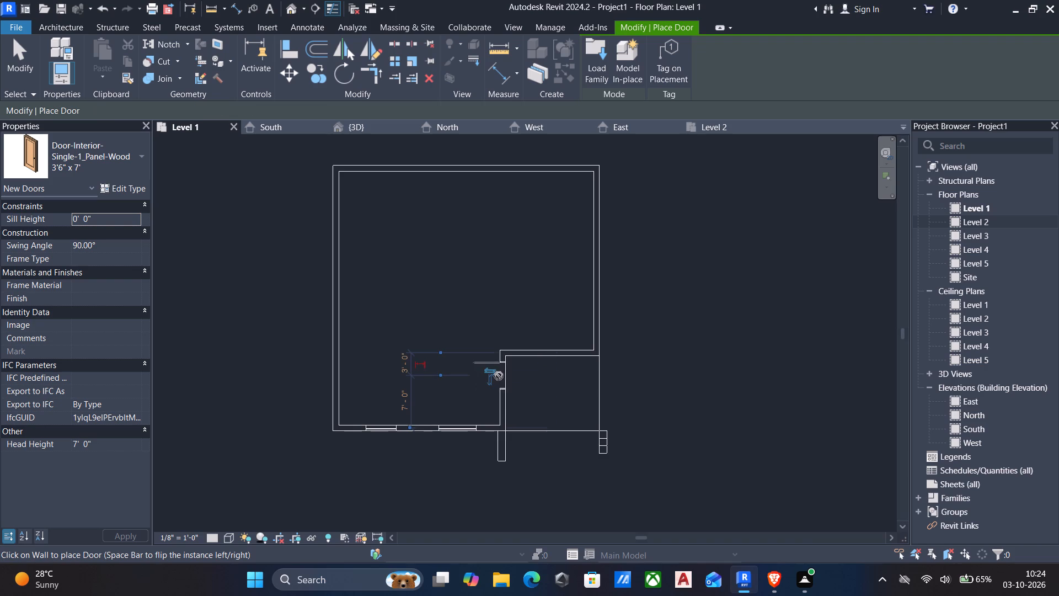
pyautogui.press('Escape')
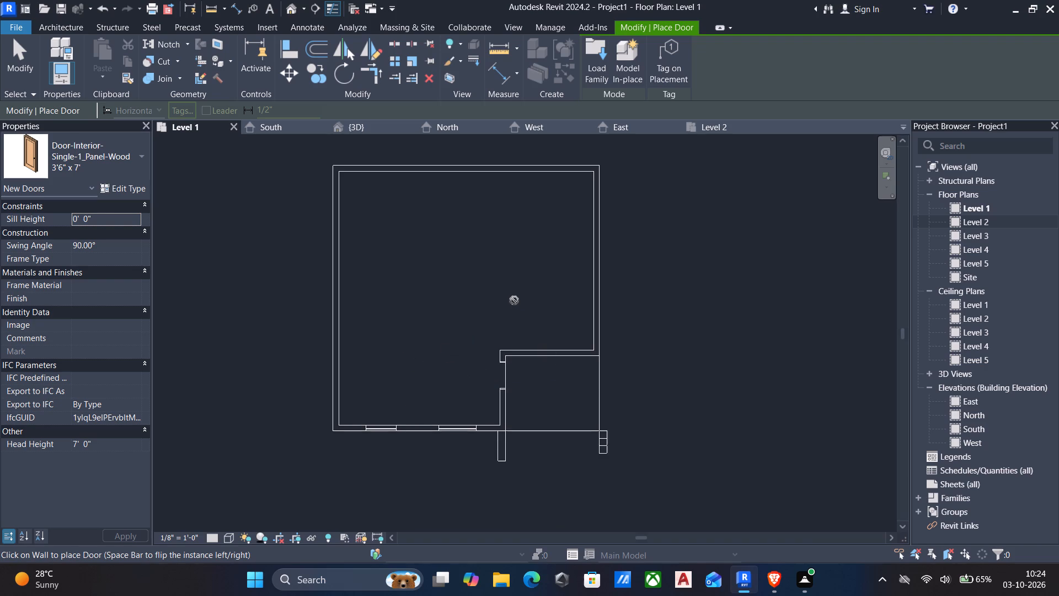
pyautogui.press('Escape')
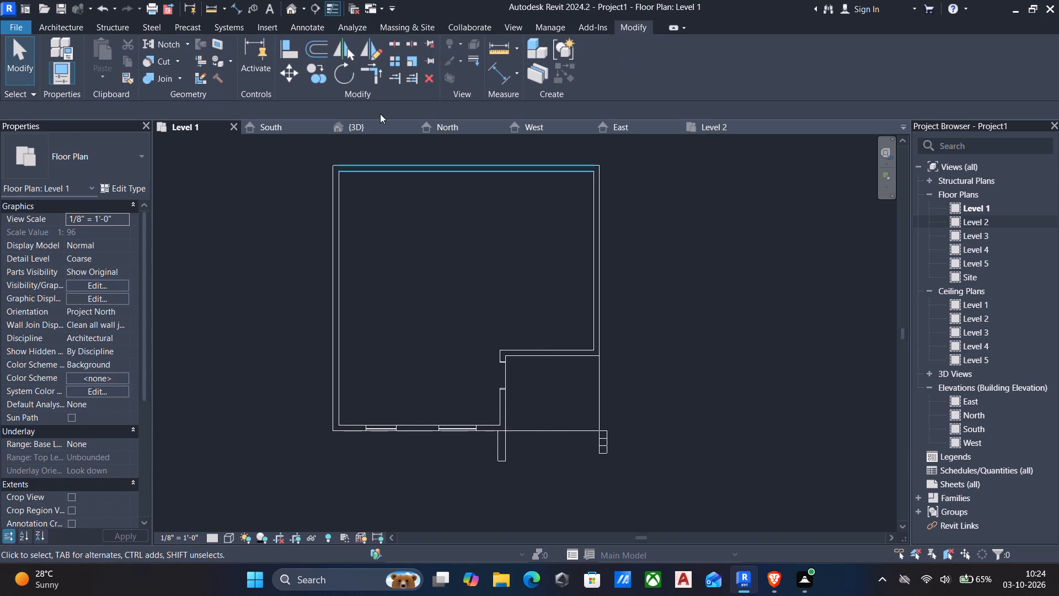
# In the 3D view, set the Sill Height of the notch door to 2'.
pyautogui.click(363, 124)
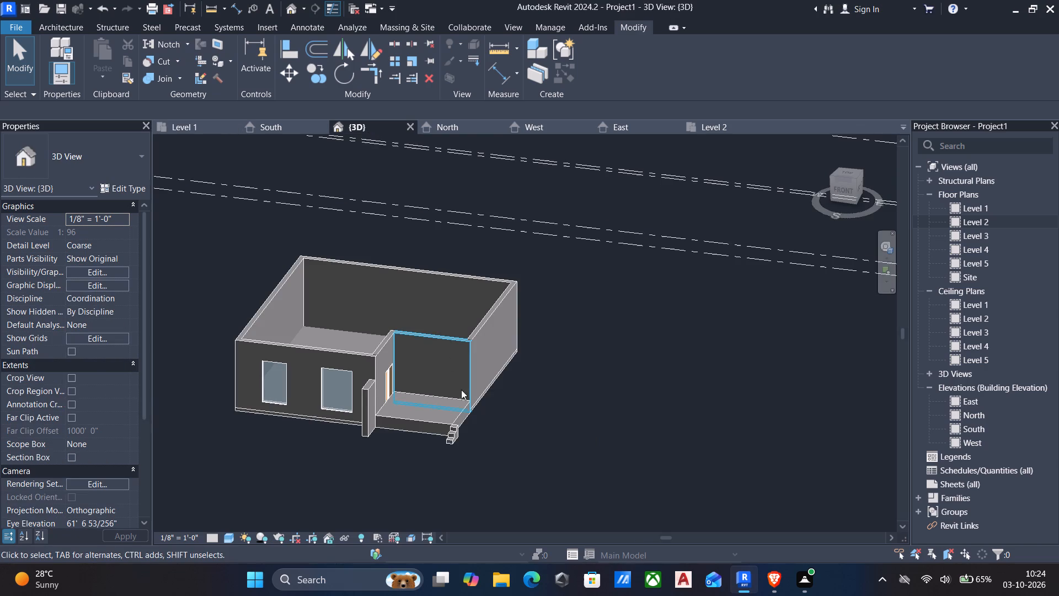
pyautogui.scroll(4, 464, 393)
pyautogui.moveTo(464, 393); pyautogui.dragTo(432, 400, button='middle')
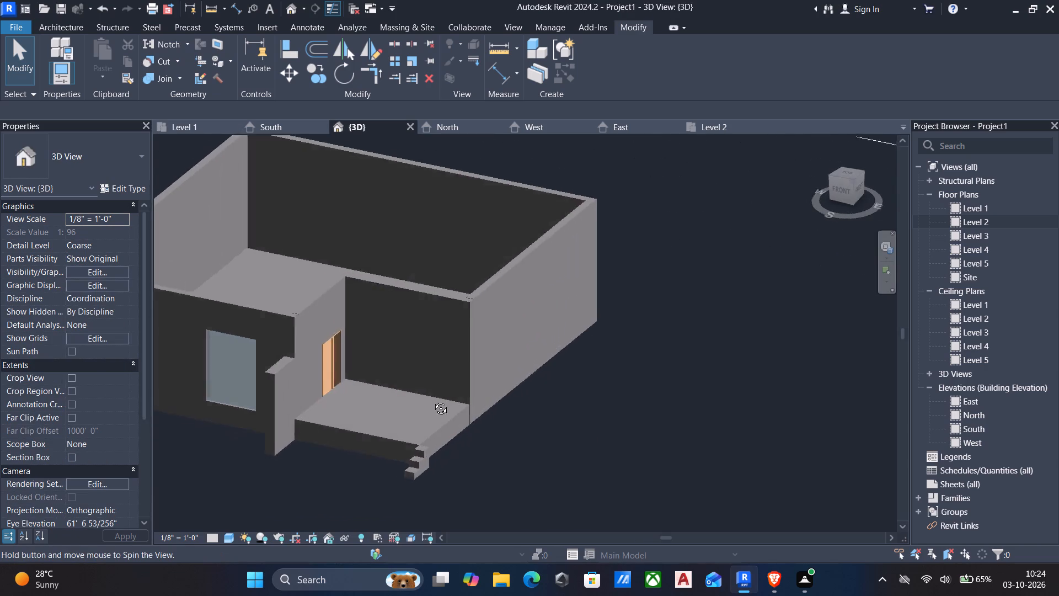
pyautogui.moveTo(432, 400); pyautogui.dragTo(329, 320, button='middle')
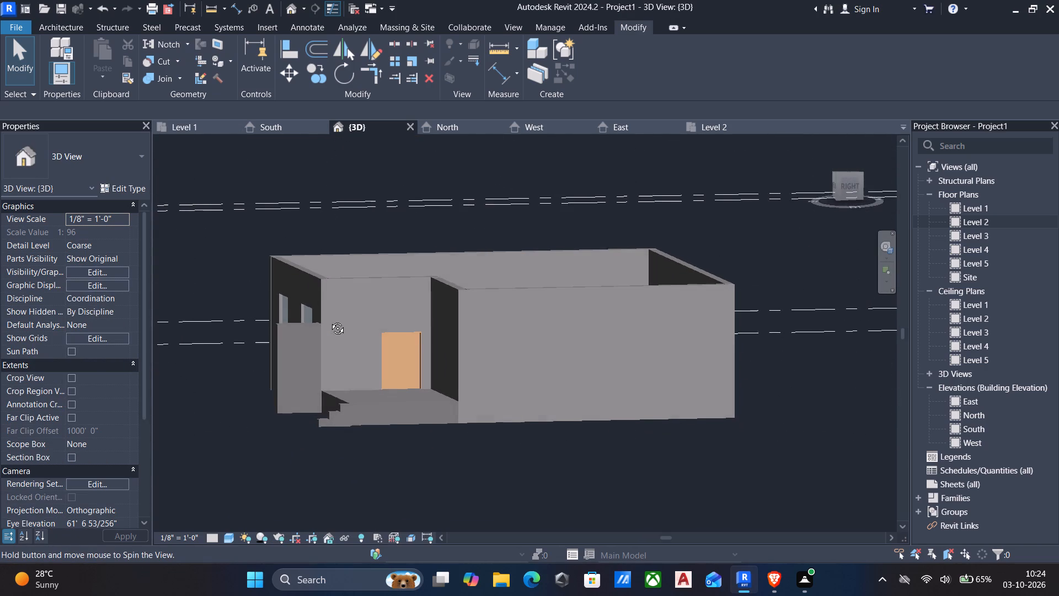
pyautogui.moveTo(329, 320); pyautogui.dragTo(339, 320, button='middle')
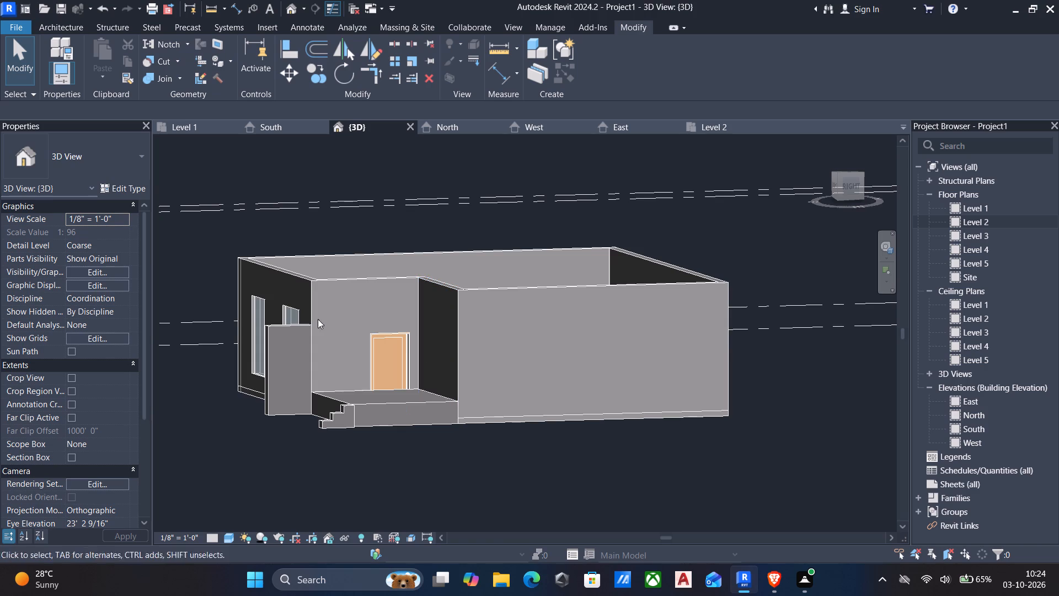
pyautogui.click(377, 338)
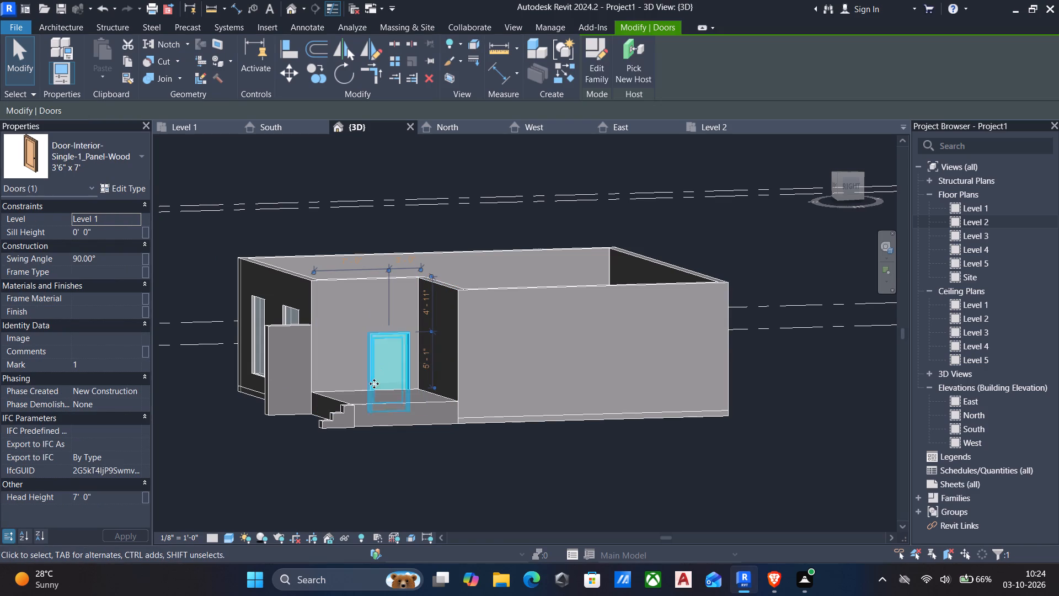
pyautogui.keyDown('shift'); pyautogui.moveTo(378, 403); pyautogui.dragTo(368, 400, button='middle'); pyautogui.keyUp('shift')
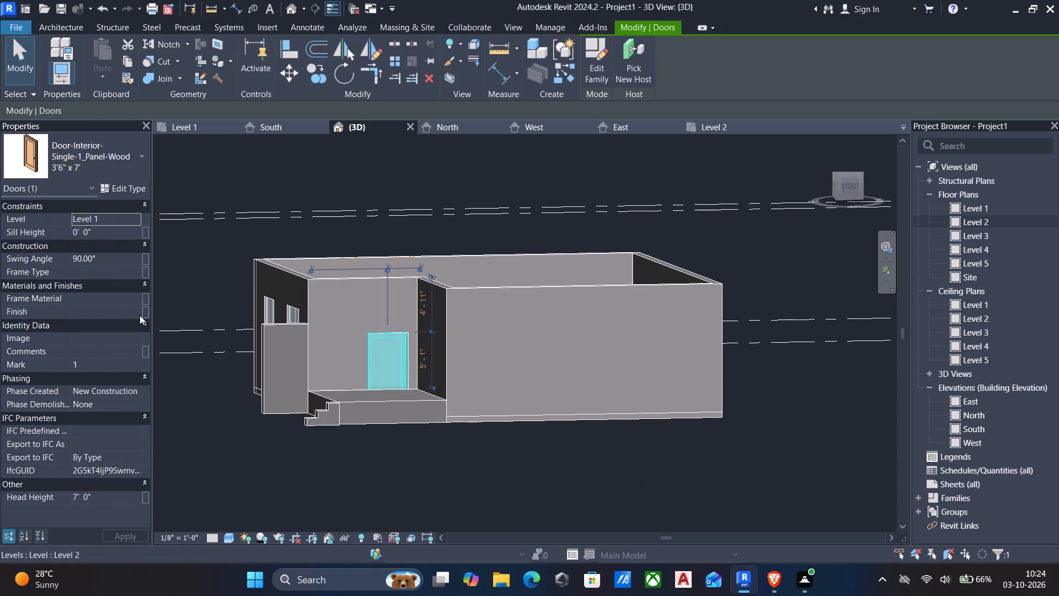
pyautogui.click(105, 229)
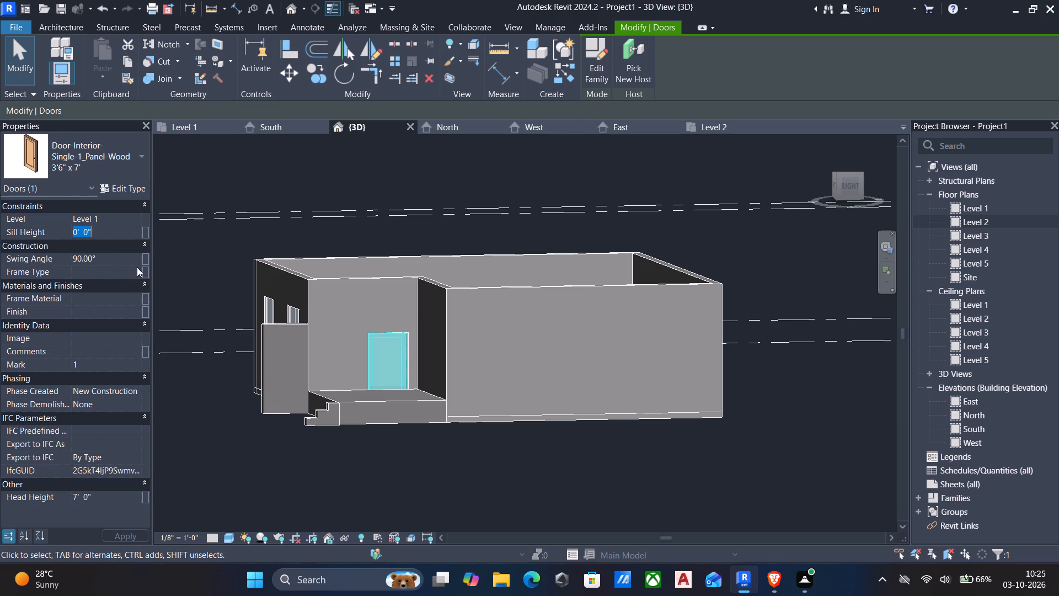
pyautogui.click(107, 233)
pyautogui.write("2'")
pyautogui.press('Return')
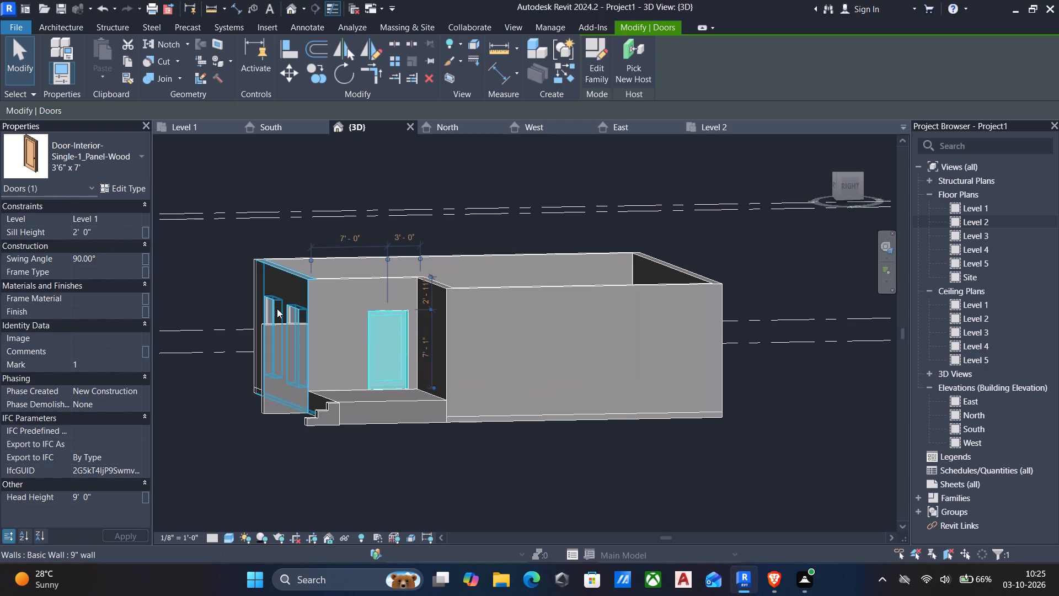
pyautogui.press('Escape')
# Examine the raised door against the entrance block, steps and curtain wall openings from the front and right sides in 3D.
pyautogui.scroll(-3, 392, 339)
pyautogui.keyDown('shift'); pyautogui.moveTo(392, 339); pyautogui.dragTo(443, 320, button='middle'); pyautogui.keyUp('shift')
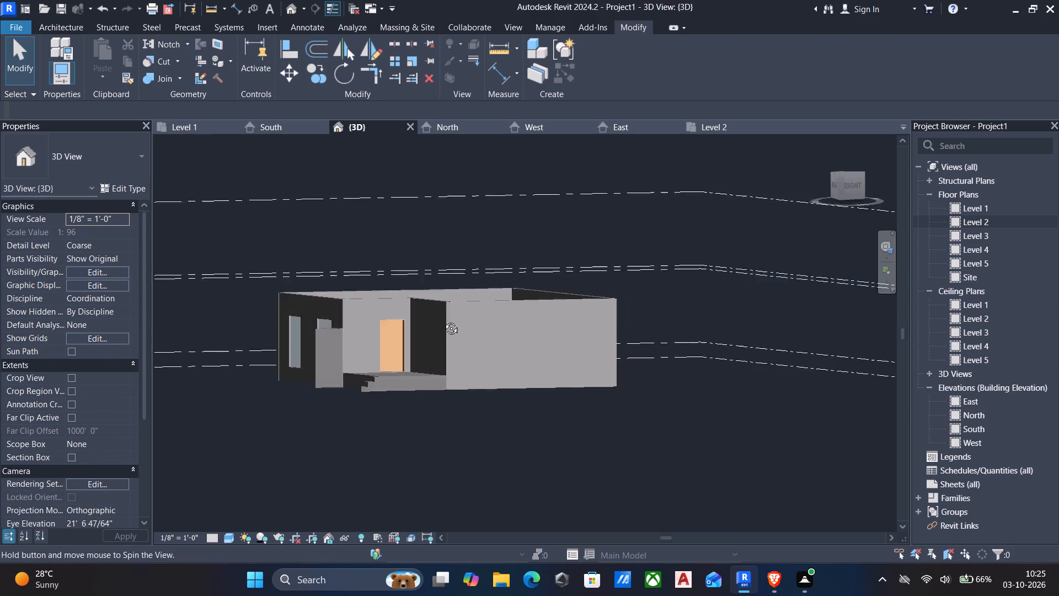
pyautogui.keyDown('shift'); pyautogui.moveTo(443, 320); pyautogui.dragTo(462, 365, button='middle'); pyautogui.keyUp('shift')
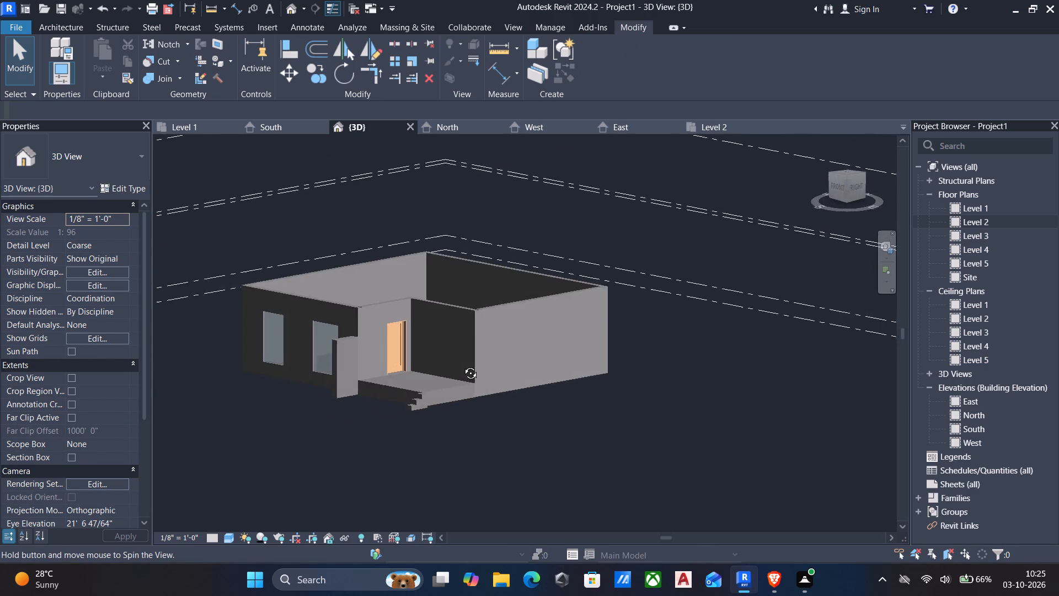
pyautogui.keyDown('shift'); pyautogui.moveTo(462, 365); pyautogui.dragTo(404, 339, button='middle'); pyautogui.keyUp('shift')
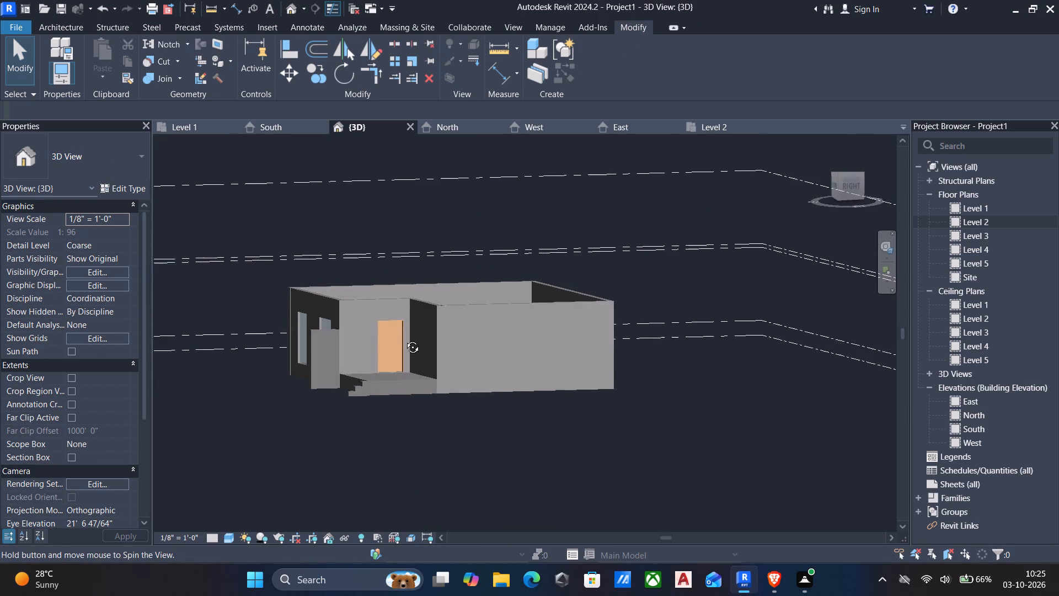
pyautogui.keyDown('shift'); pyautogui.moveTo(404, 339); pyautogui.dragTo(404, 335, button='middle'); pyautogui.keyUp('shift')
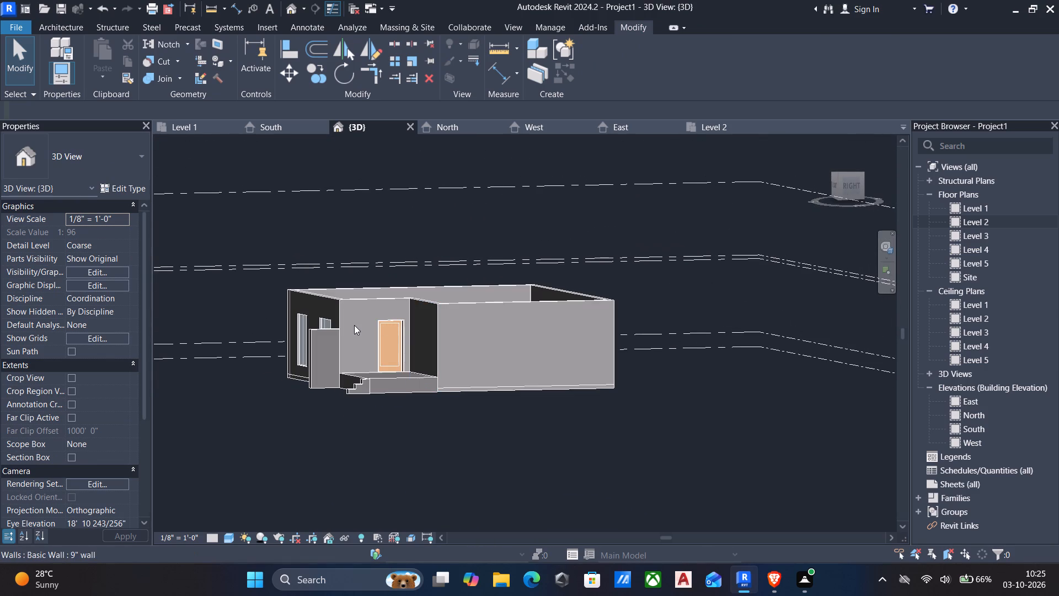
pyautogui.scroll(3, 354, 325)
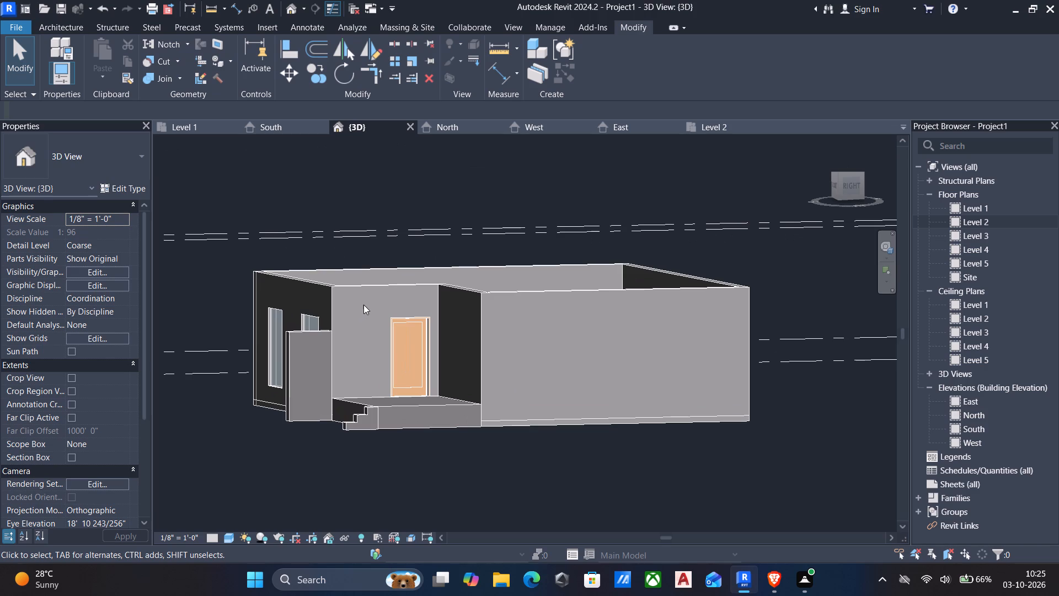
pyautogui.press('Escape')
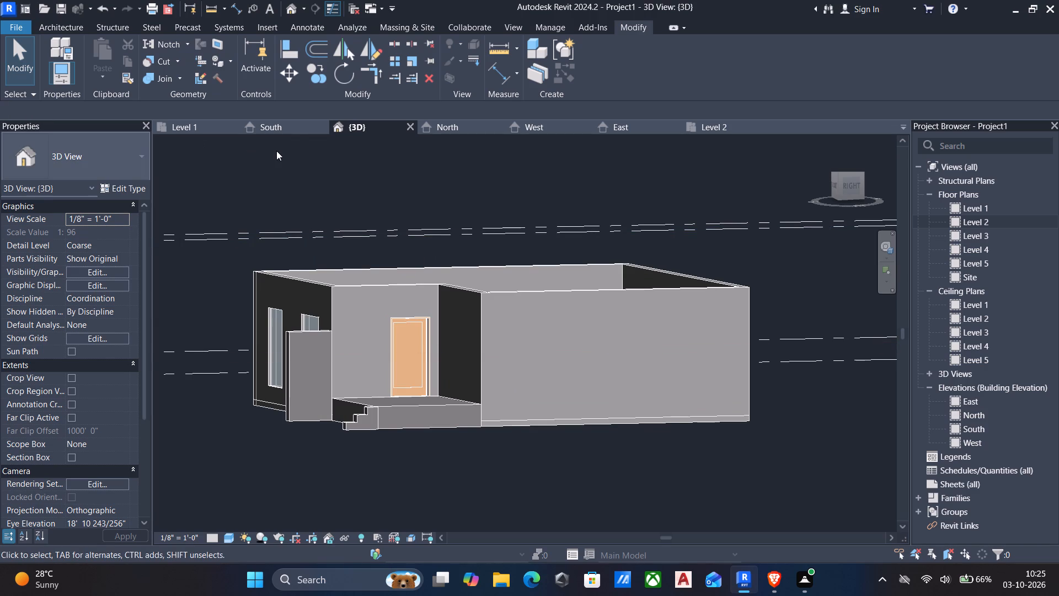
pyautogui.keyDown('shift'); pyautogui.moveTo(308, 371); pyautogui.dragTo(315, 372, button='middle'); pyautogui.keyUp('shift')
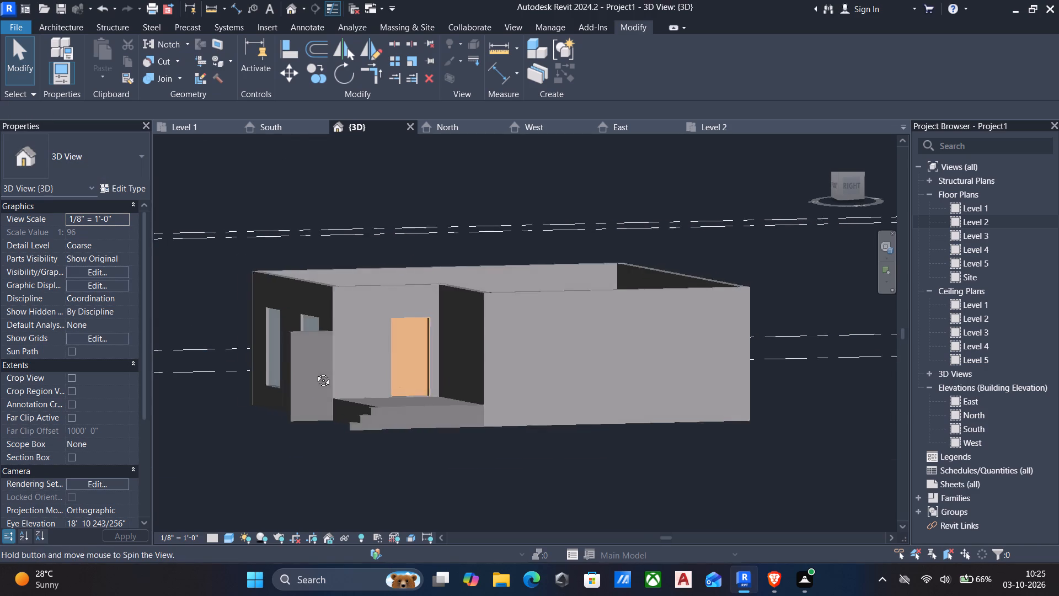
pyautogui.keyDown('shift'); pyautogui.moveTo(315, 372); pyautogui.dragTo(454, 355, button='middle'); pyautogui.keyUp('shift')
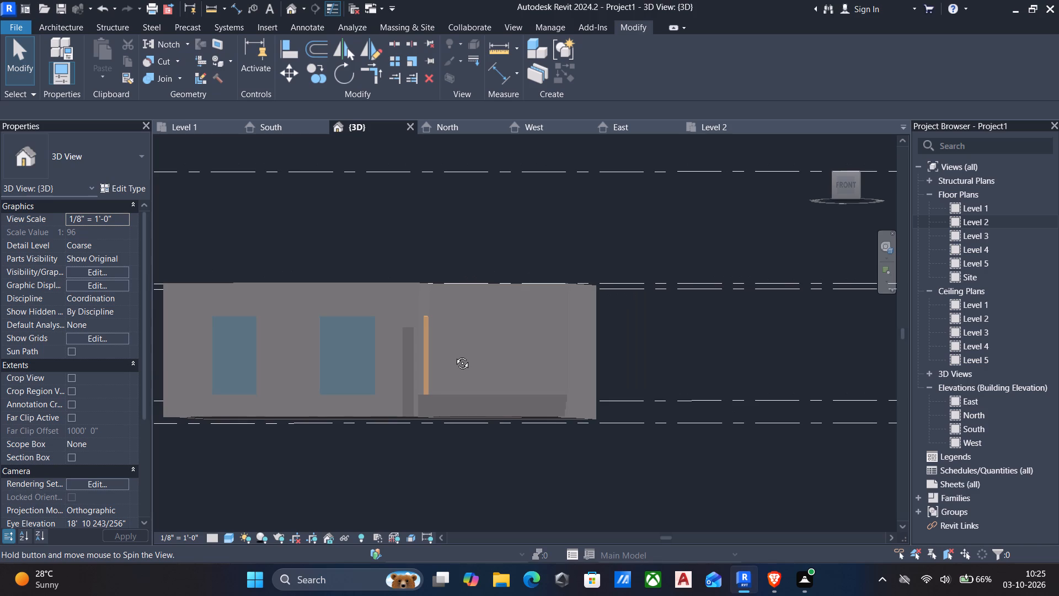
pyautogui.keyDown('shift'); pyautogui.moveTo(454, 355); pyautogui.dragTo(377, 383, button='middle'); pyautogui.keyUp('shift')
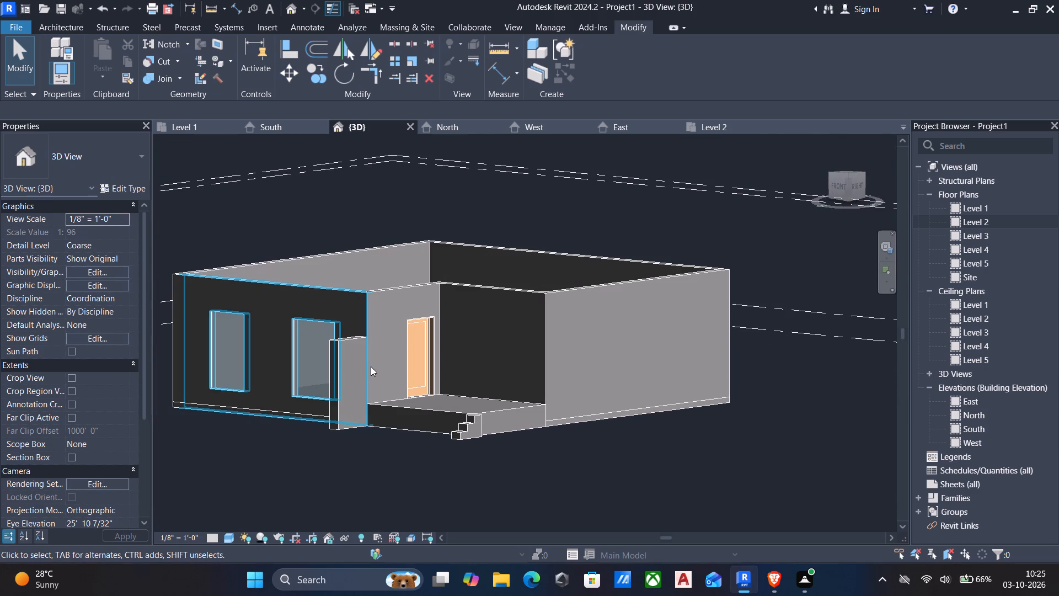
pyautogui.keyDown('shift'); pyautogui.moveTo(414, 354); pyautogui.dragTo(342, 382, button='middle'); pyautogui.keyUp('shift')
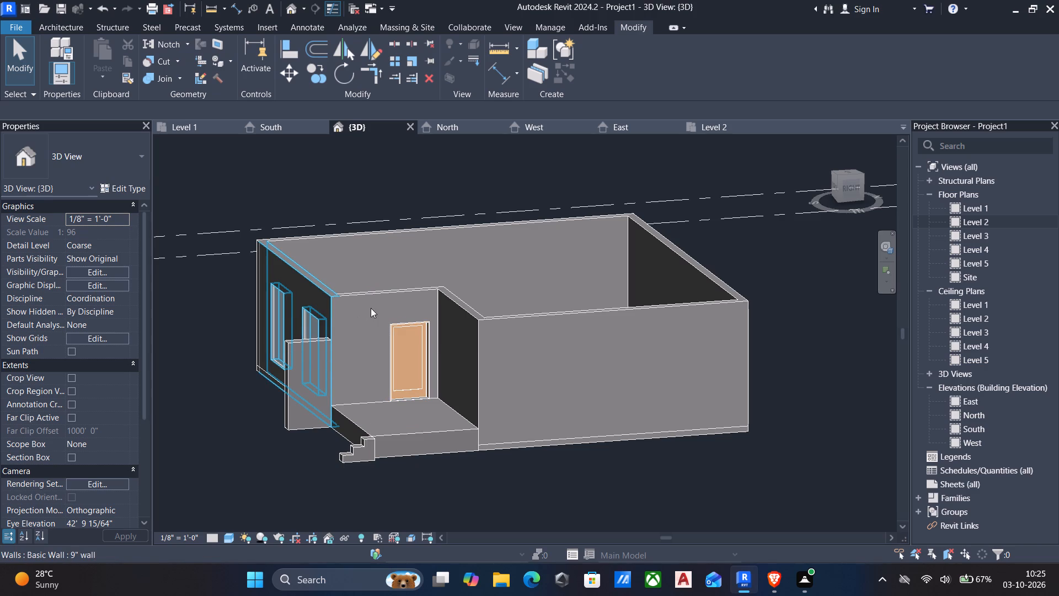
# Edit the in-place entrance block and begin a solid extrusion on a work plane picked from the notch wall containing the door.
pyautogui.click(298, 340)
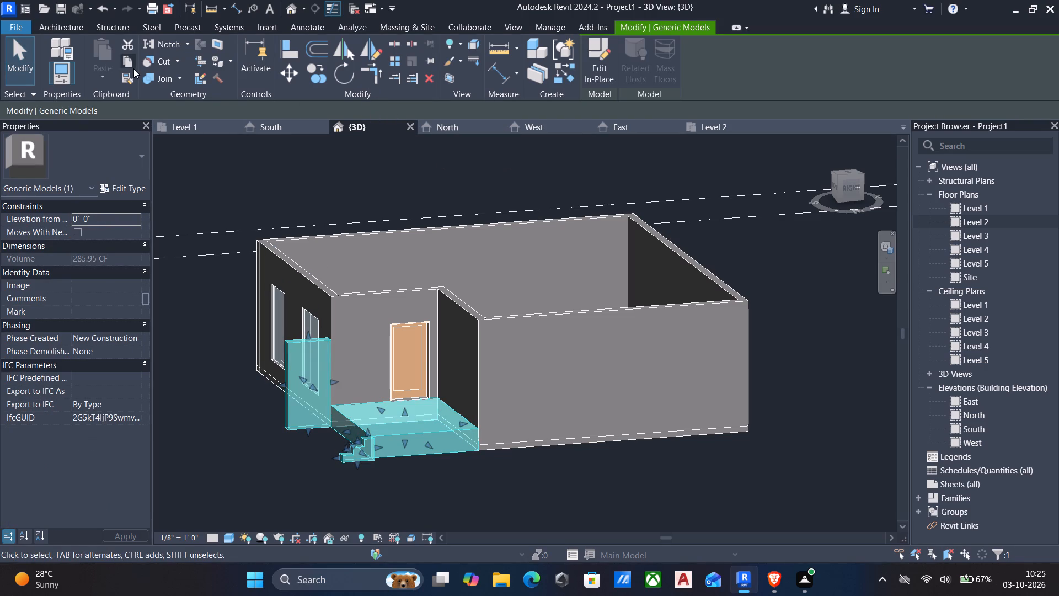
pyautogui.click(589, 63)
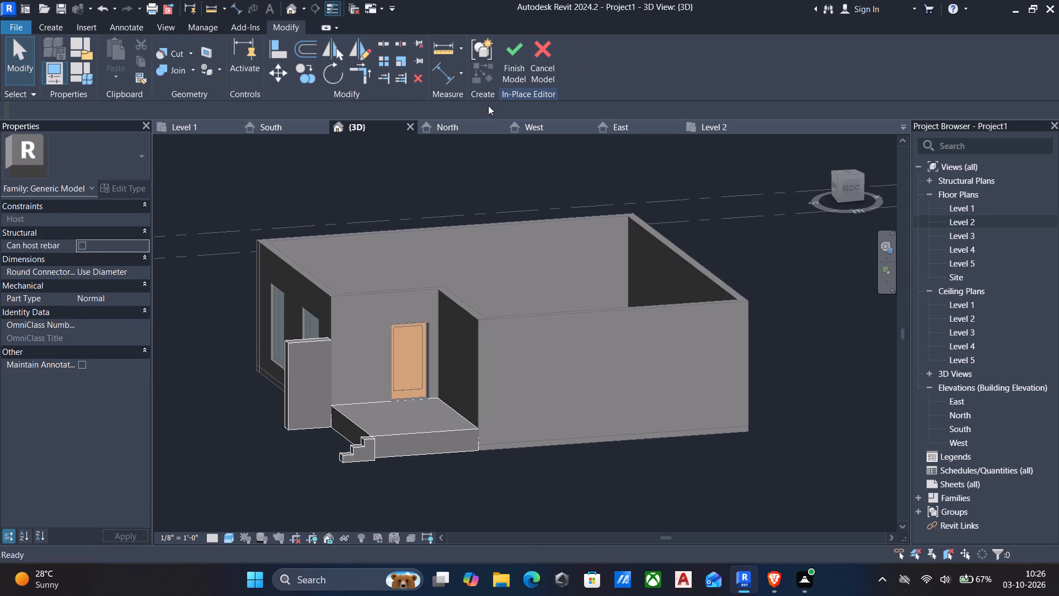
pyautogui.click(54, 26)
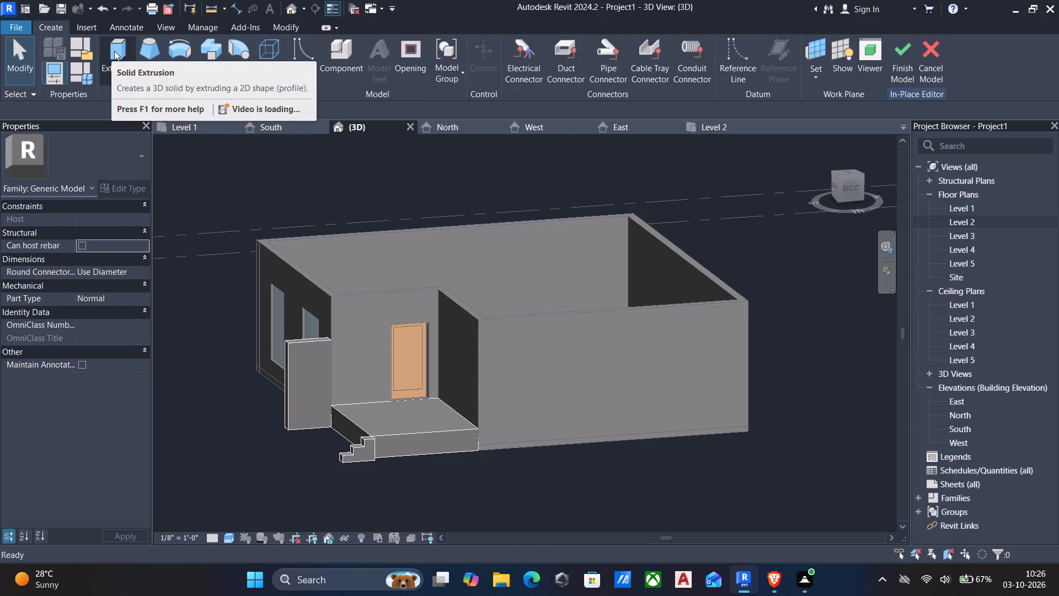
pyautogui.click(114, 51)
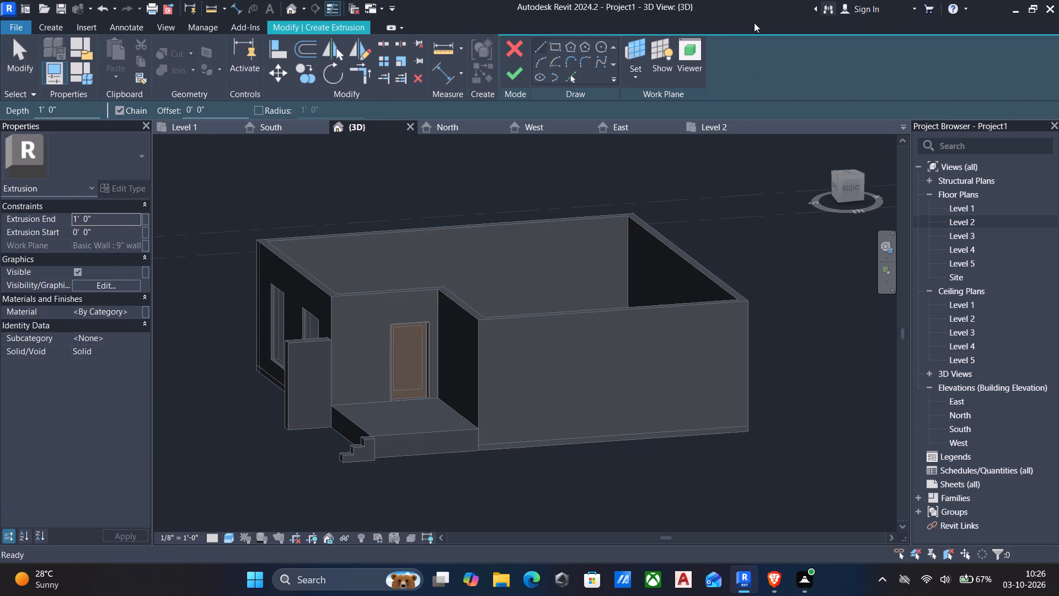
pyautogui.click(641, 80)
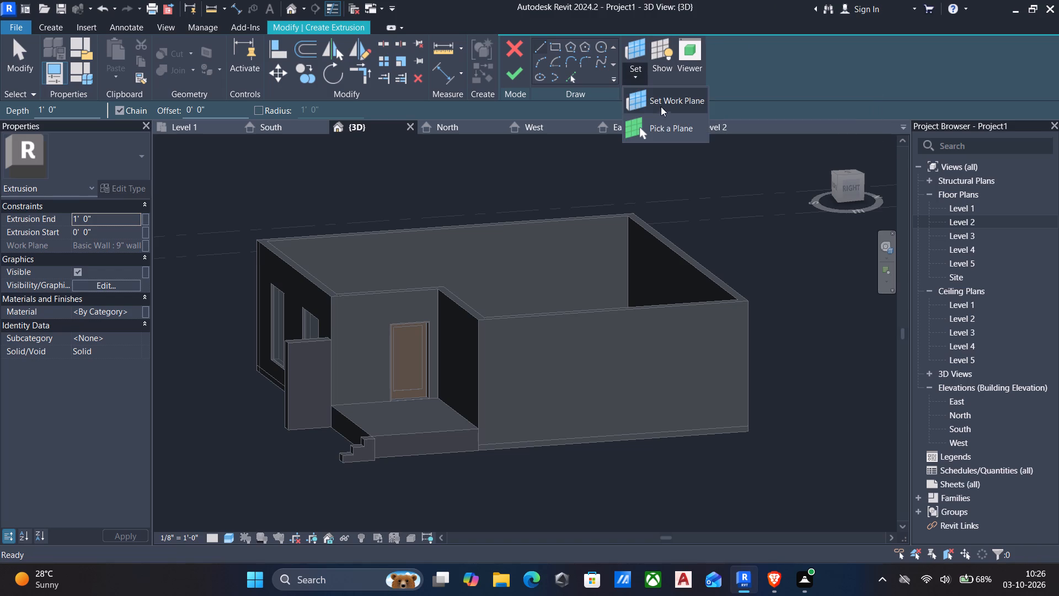
pyautogui.click(673, 124)
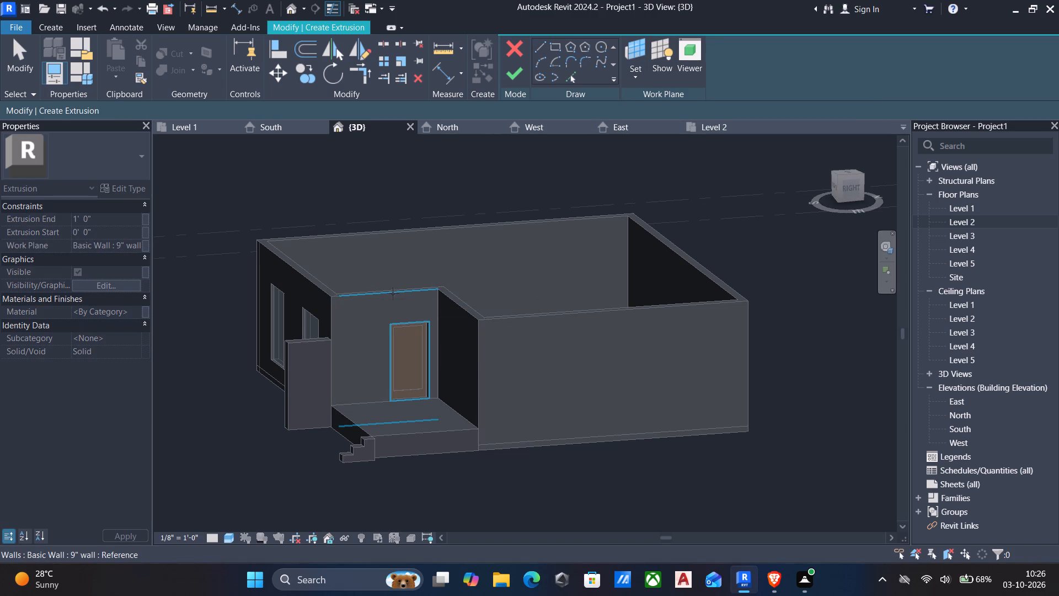
pyautogui.click(426, 293)
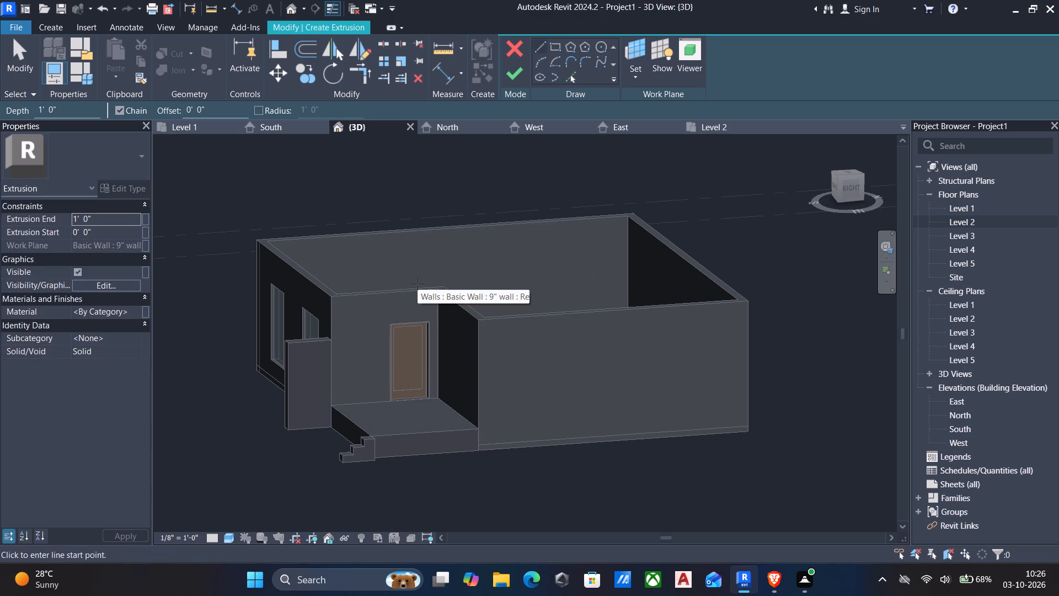
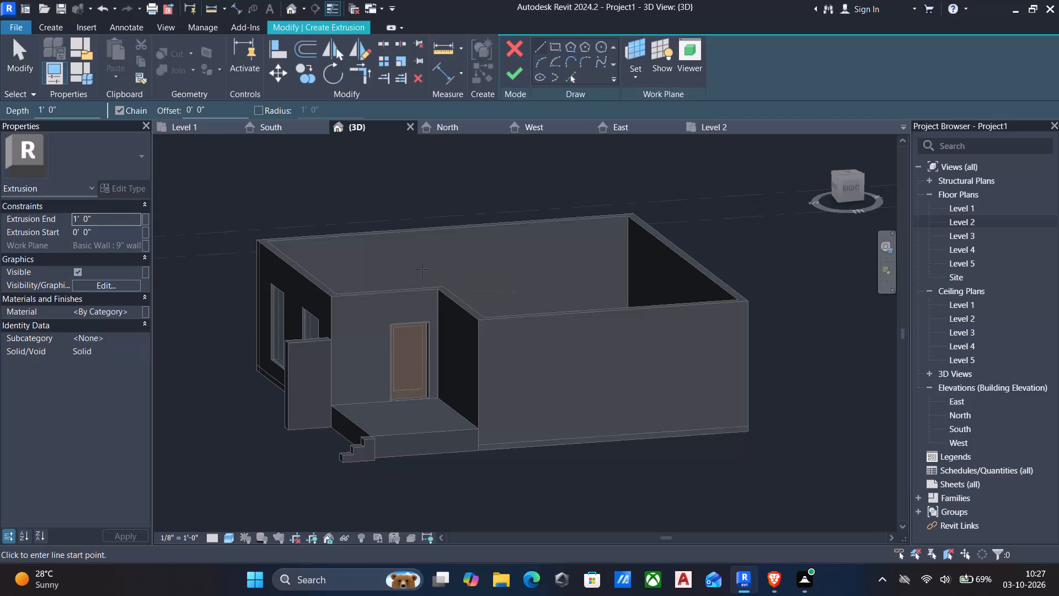
# From the right-side view, sketch a rectangle about 9'-2 1/2" by 11" from the door's top outer corner to the notch wall's outer end.
pyautogui.click(423, 269)
pyautogui.press('Escape')
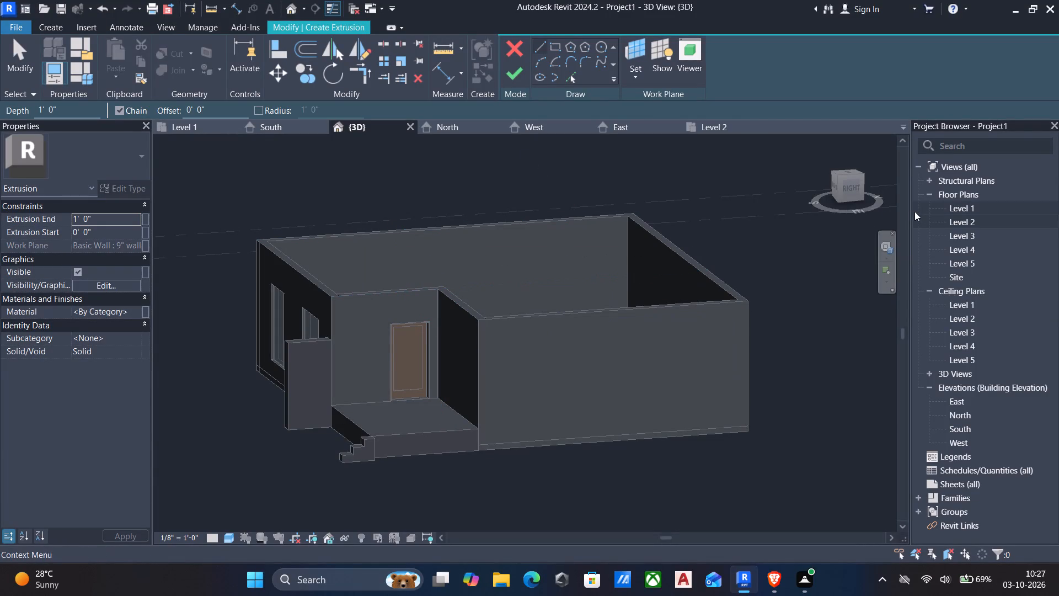
pyautogui.click(852, 187)
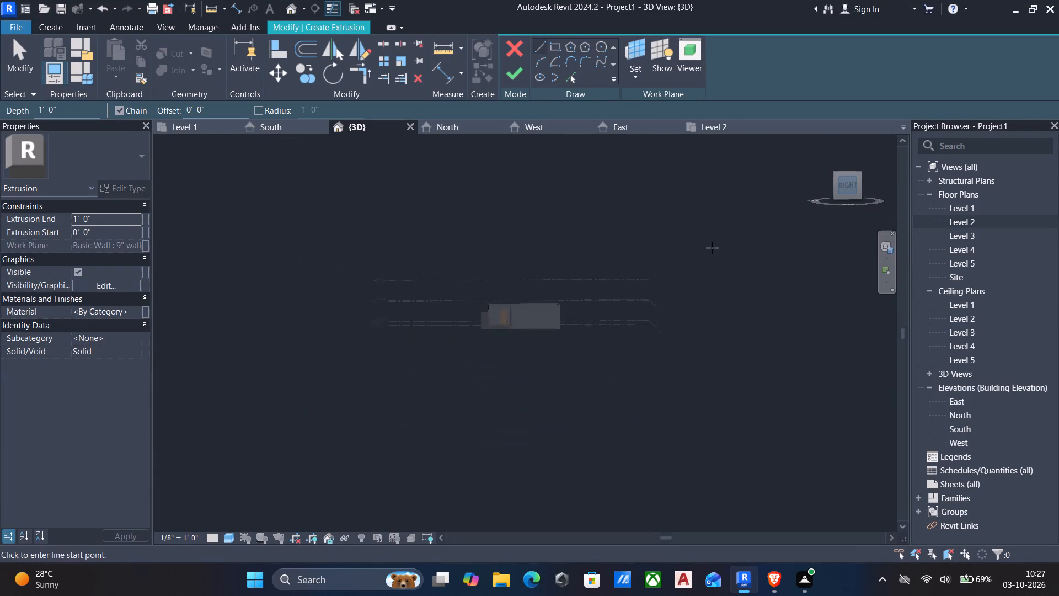
pyautogui.scroll(12, 491, 336)
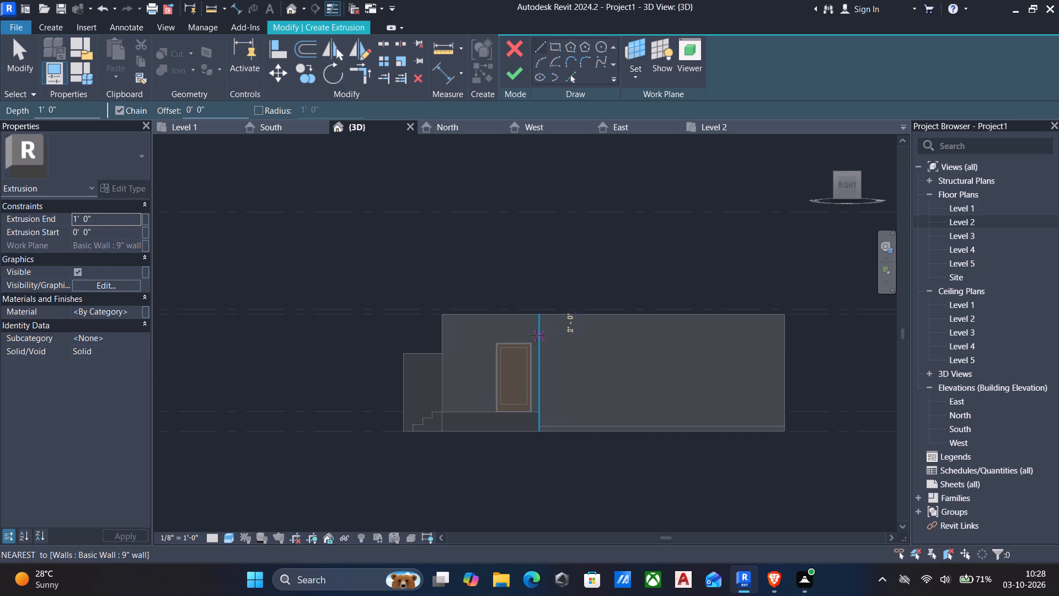
pyautogui.scroll(4, 534, 338)
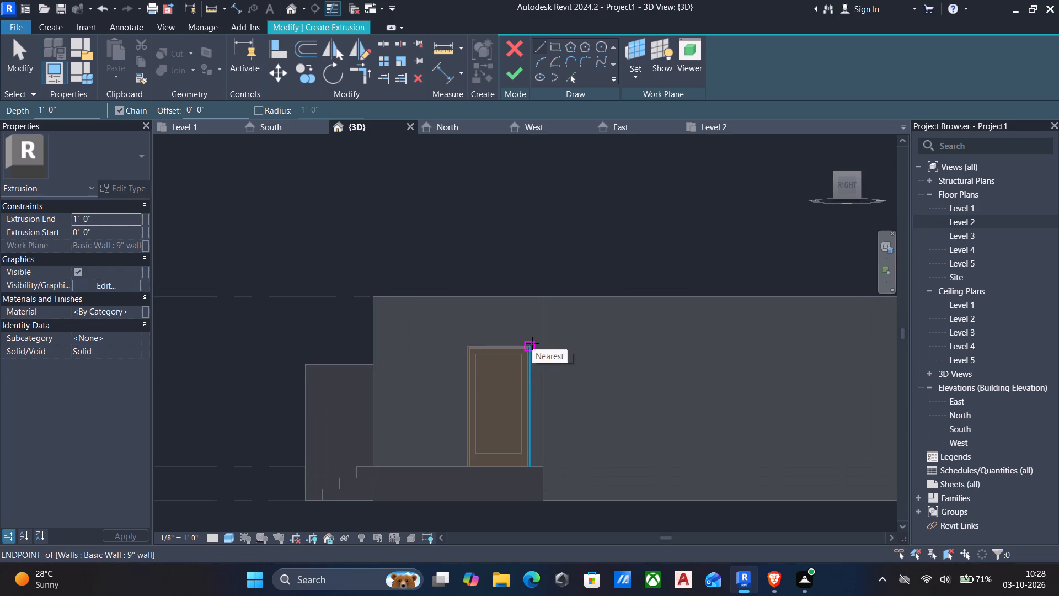
pyautogui.click(557, 46)
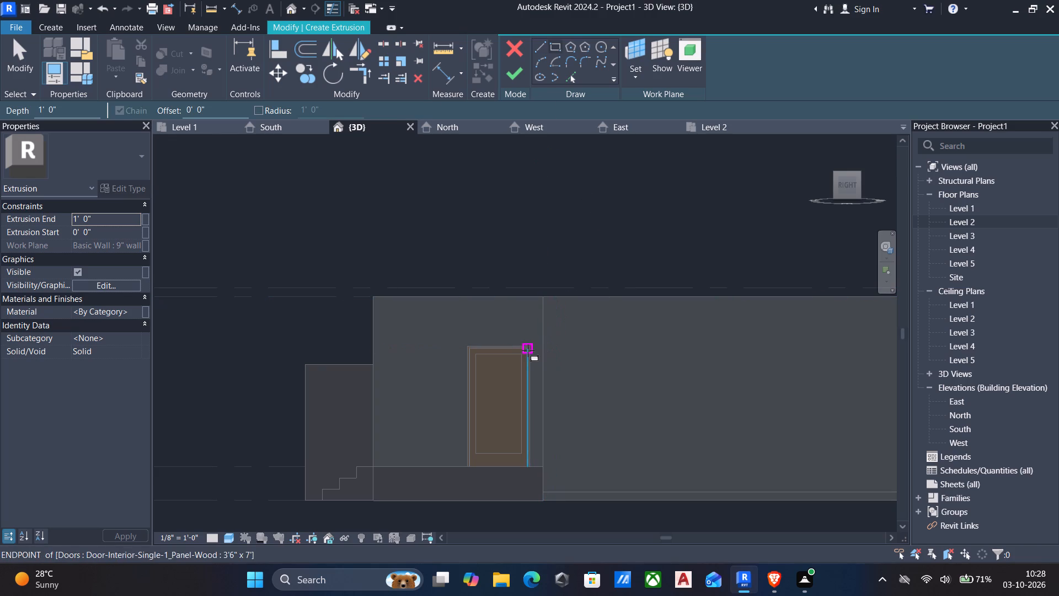
pyautogui.click(533, 344)
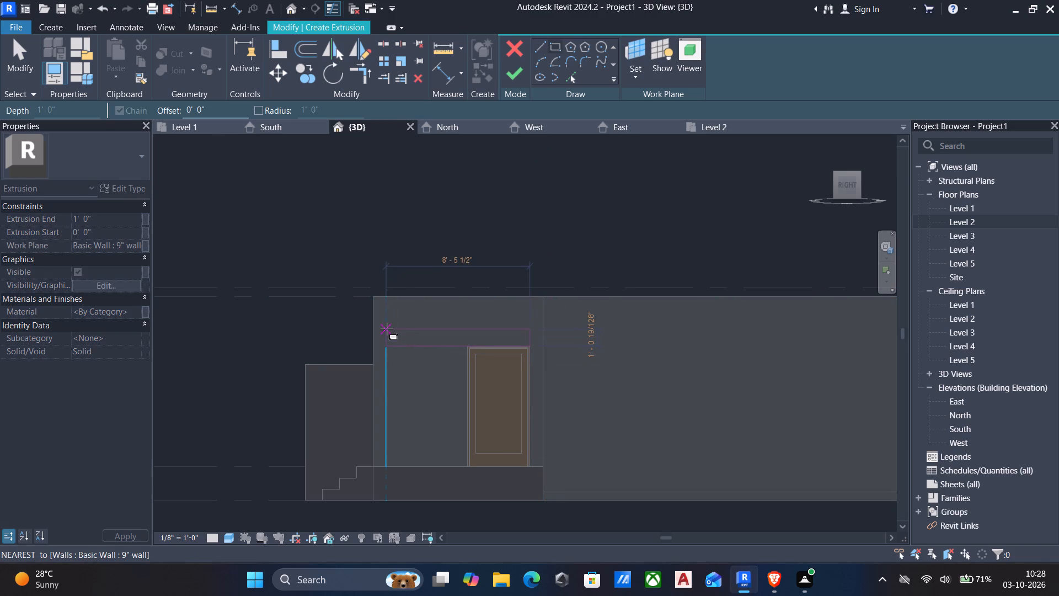
pyautogui.scroll(7, 387, 329)
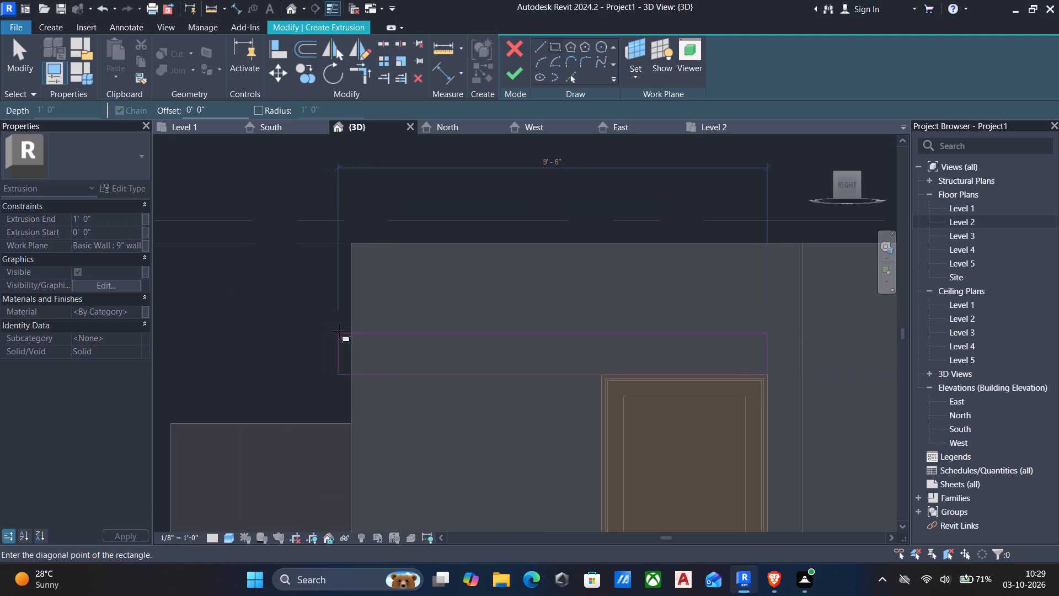
pyautogui.click(355, 333)
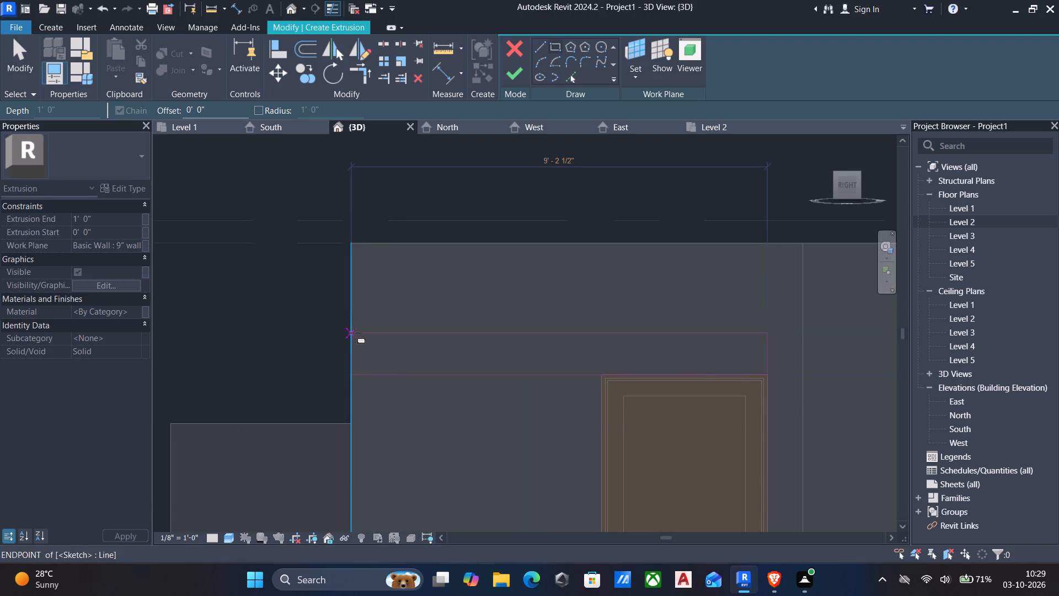
pyautogui.press('Escape')
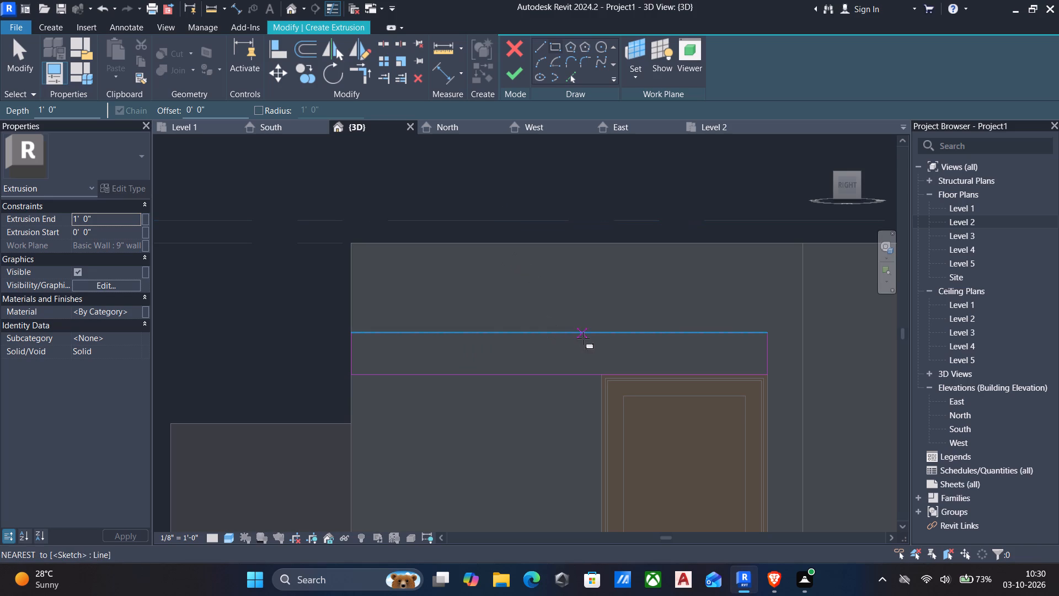
pyautogui.press('Escape')
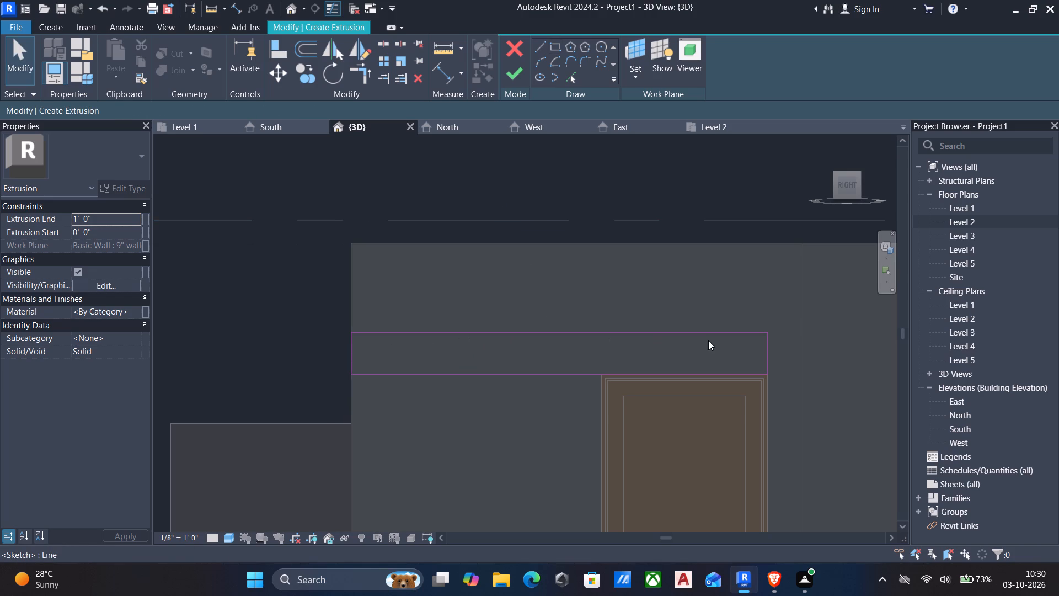
# Set the rectangle's height above the door head to 1' by moving its top line.
pyautogui.click(764, 355)
pyautogui.press('Escape')
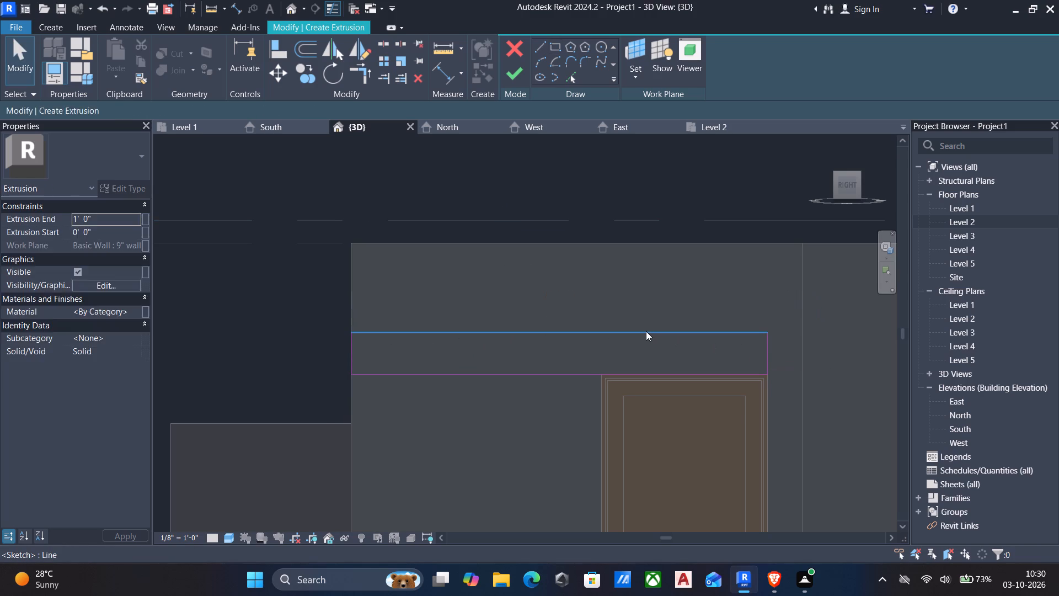
pyautogui.click(643, 331)
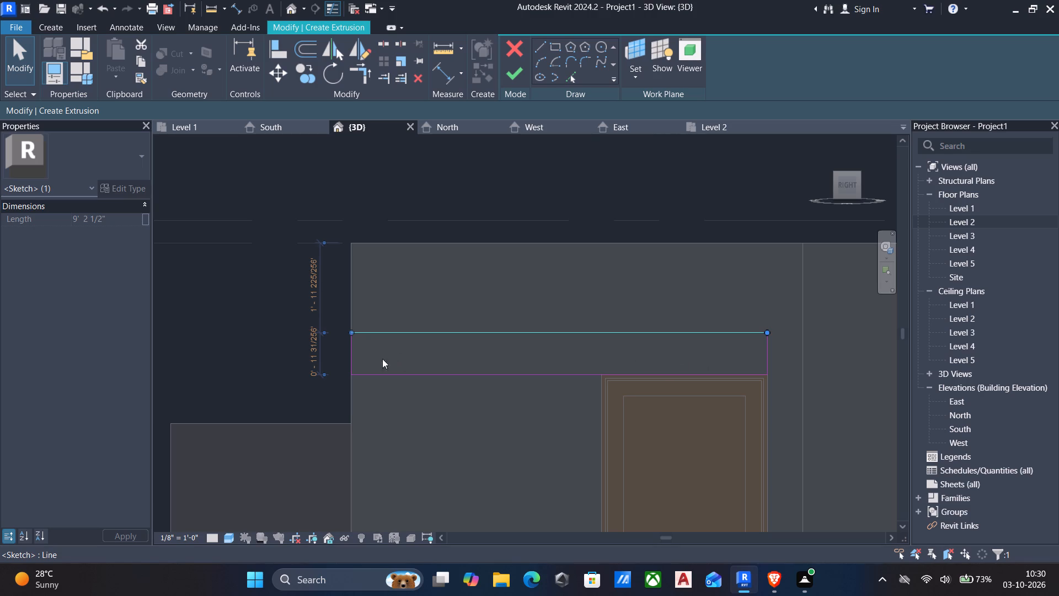
pyautogui.click(308, 355)
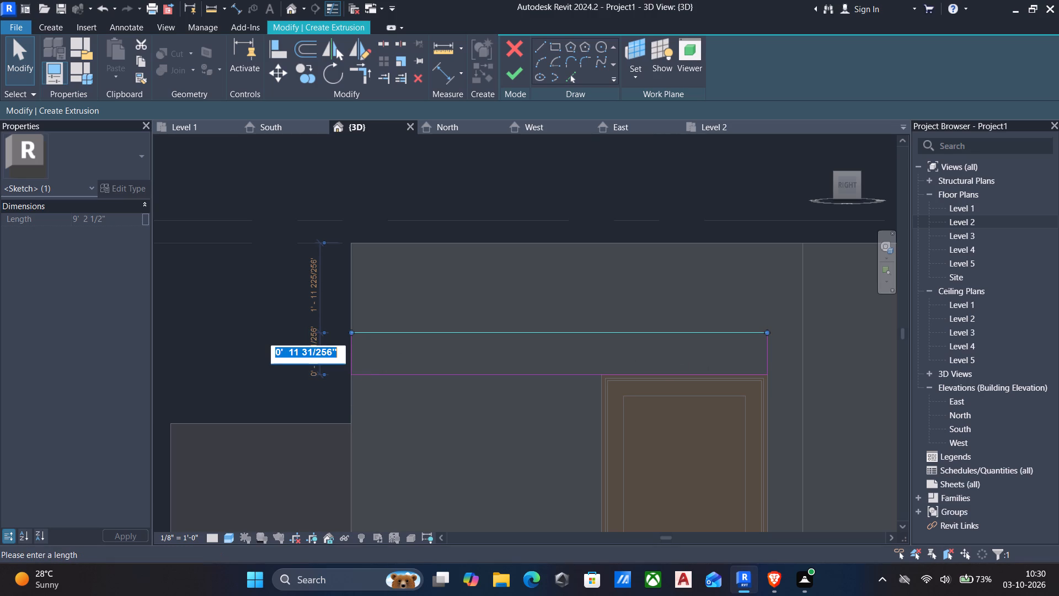
pyautogui.write("1'")
pyautogui.press('Return')
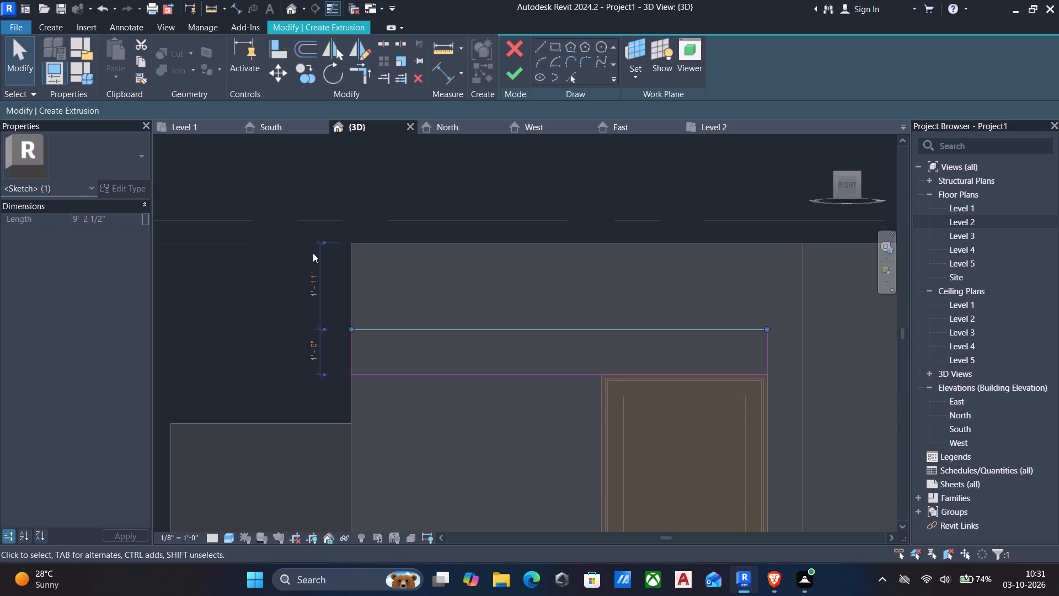
pyautogui.press('Escape')
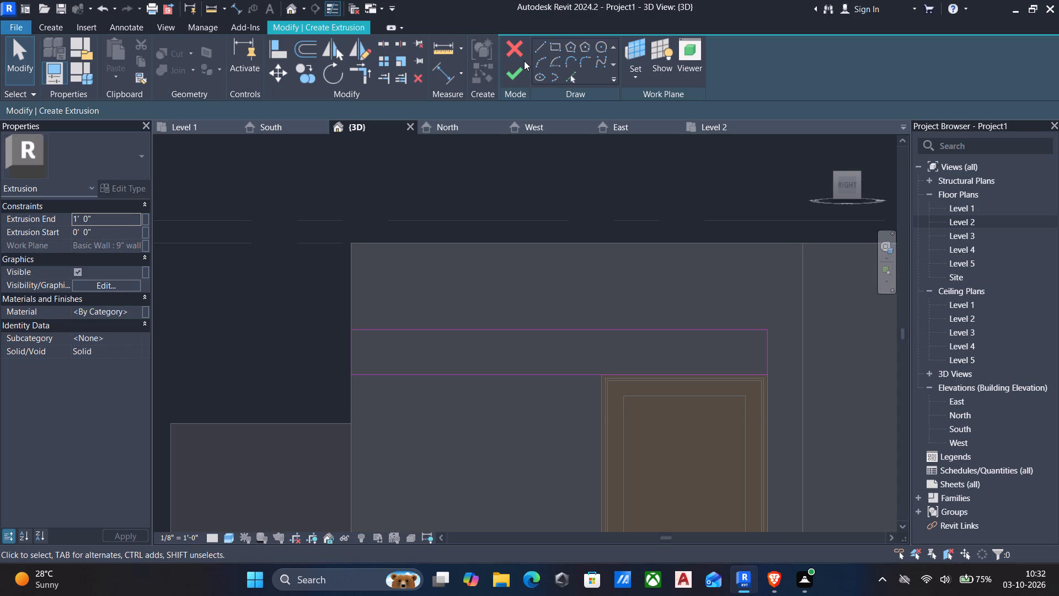
# Finish the canopy sketch as a 1' deep solid extrusion and complete the in-place model.
pyautogui.click(519, 77)
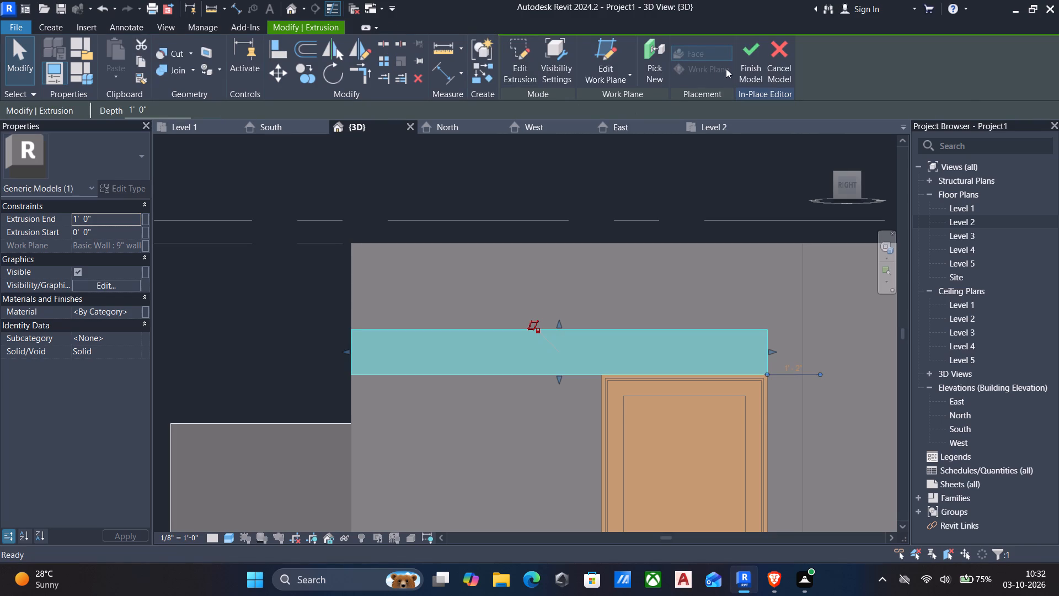
pyautogui.click(750, 52)
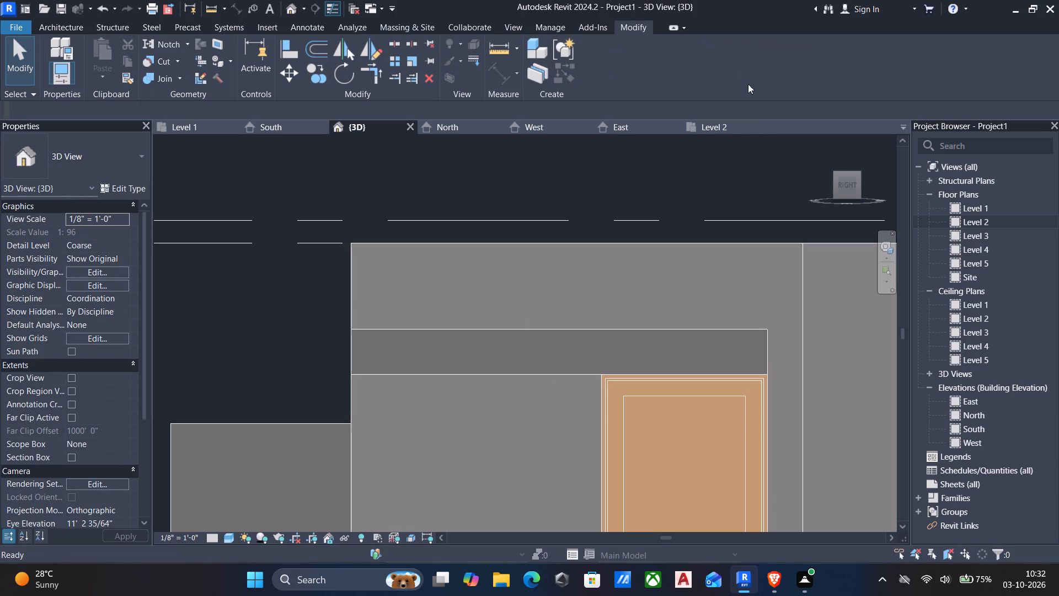
# Examine the new canopy above the entrance door from angled 3D views of the building.
pyautogui.scroll(-5, 754, 114)
pyautogui.scroll(-2, 738, 202)
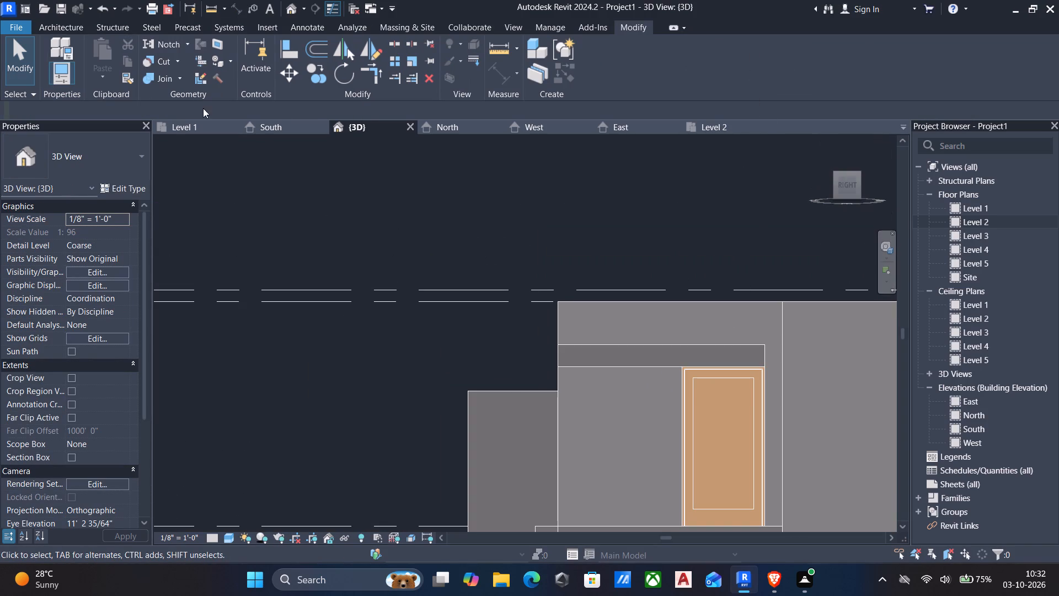
pyautogui.click(383, 125)
pyautogui.click(292, 11)
pyautogui.click(859, 171)
pyautogui.click(860, 173)
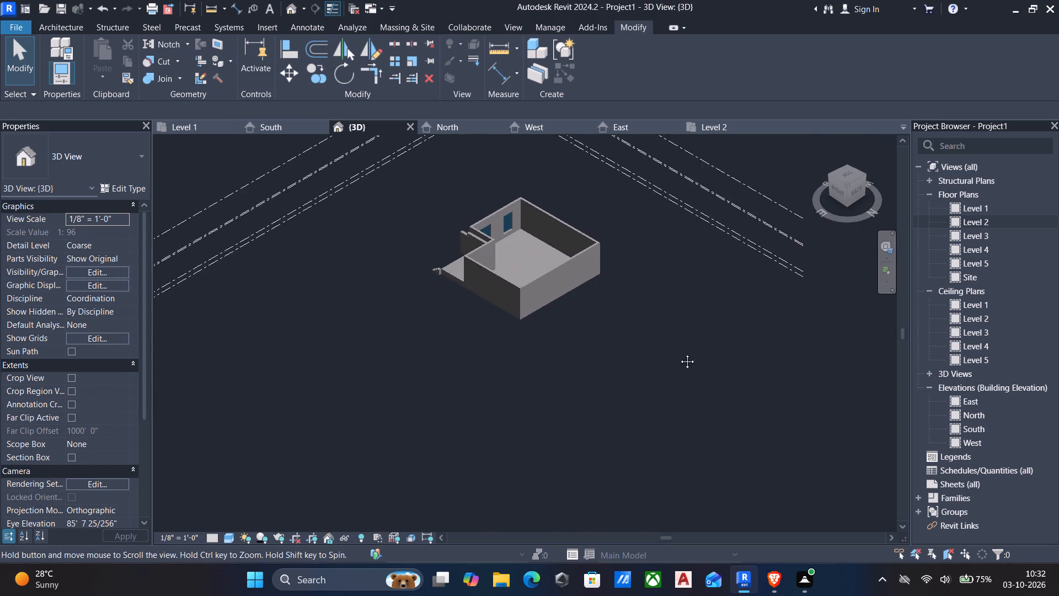
pyautogui.scroll(-1, 387, 329)
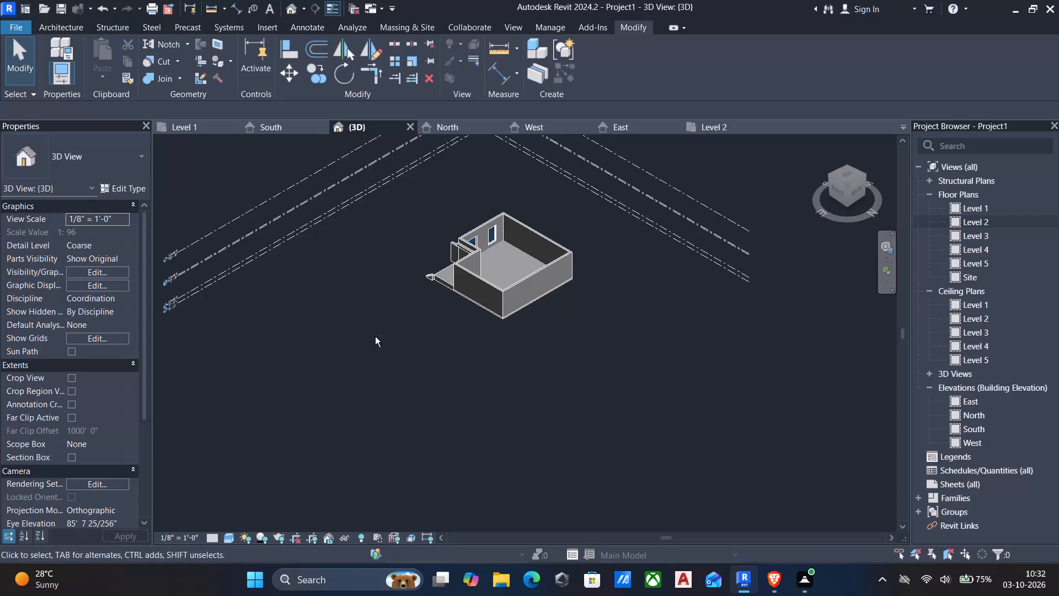
pyautogui.keyDown('shift'); pyautogui.moveTo(375, 337); pyautogui.dragTo(490, 297, button='middle'); pyautogui.keyUp('shift')
pyautogui.scroll(5, 378, 280)
pyautogui.keyDown('shift'); pyautogui.moveTo(371, 273); pyautogui.dragTo(371, 268, button='middle'); pyautogui.keyUp('shift')
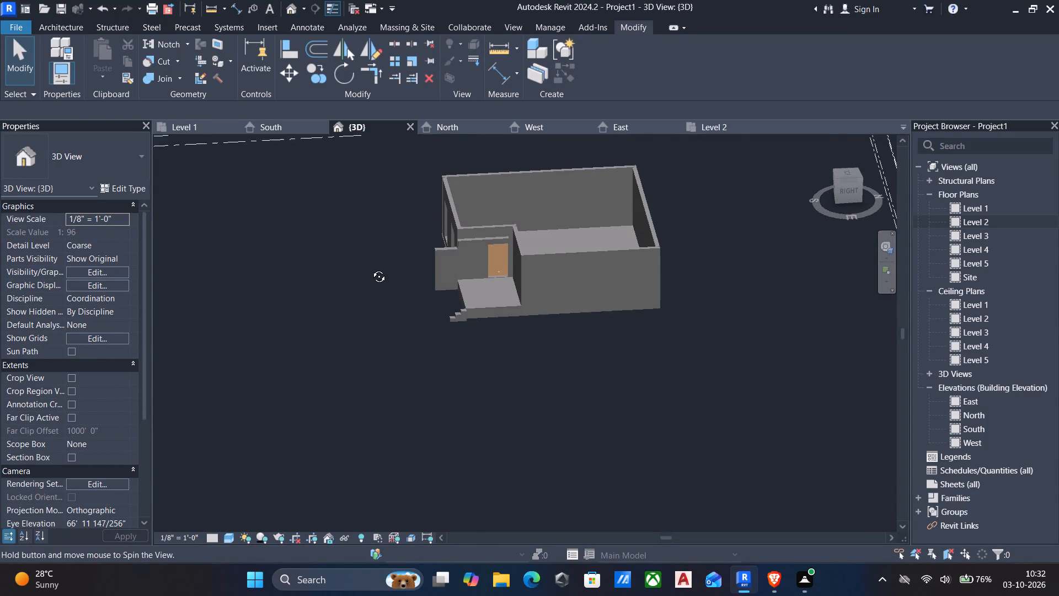
pyautogui.keyDown('shift'); pyautogui.moveTo(371, 268); pyautogui.dragTo(419, 246, button='middle'); pyautogui.keyUp('shift')
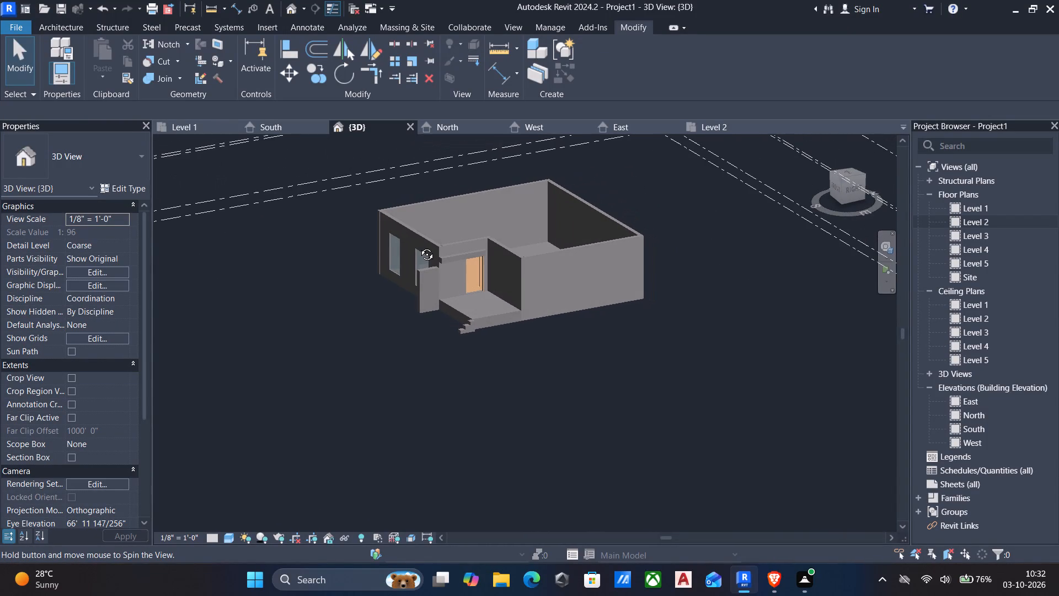
pyautogui.keyDown('shift'); pyautogui.moveTo(419, 246); pyautogui.dragTo(418, 251, button='middle'); pyautogui.keyUp('shift')
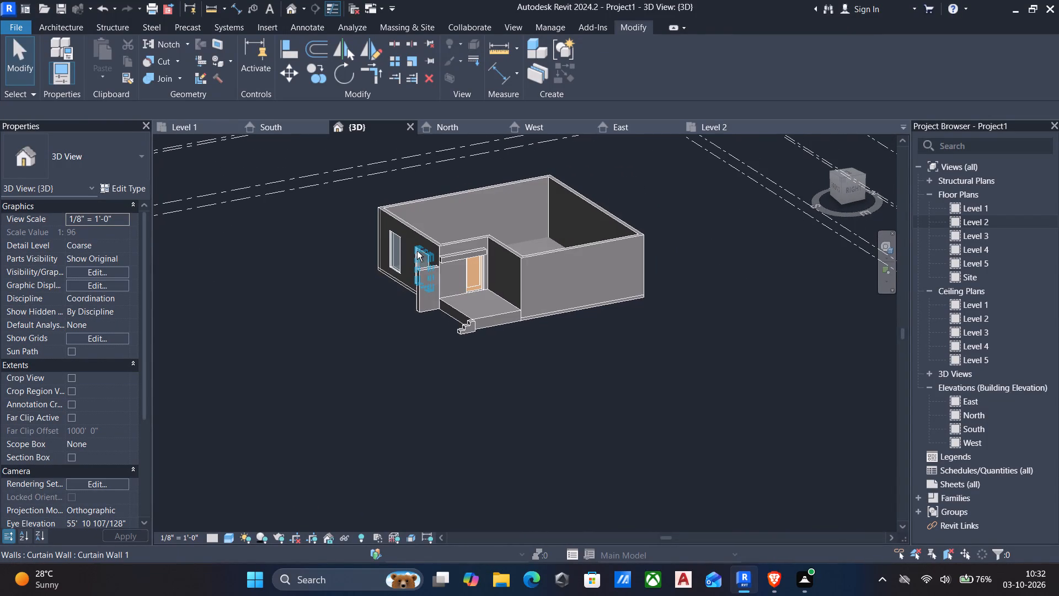
pyautogui.scroll(4, 530, 261)
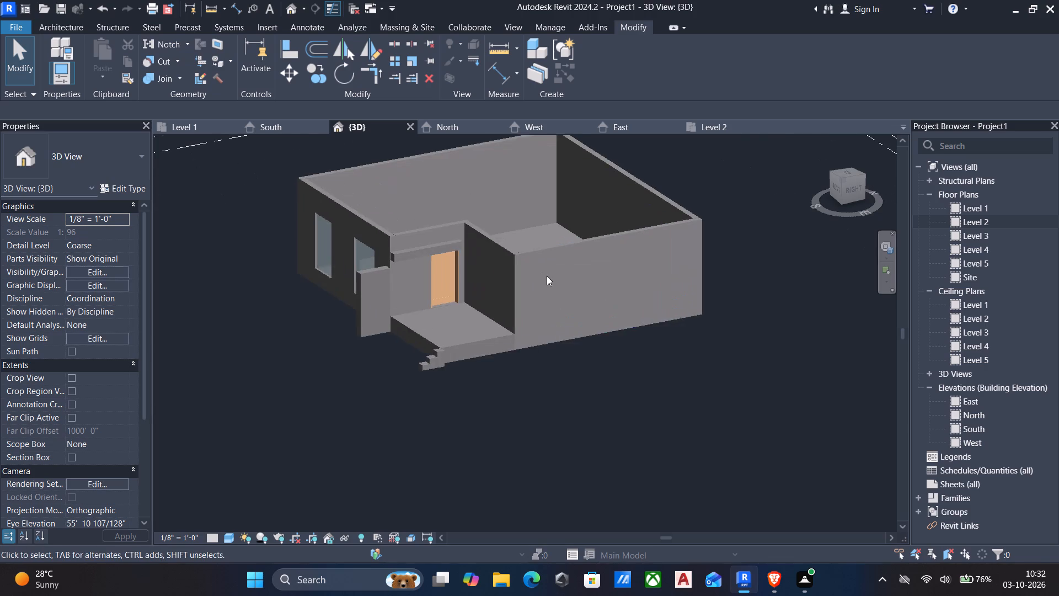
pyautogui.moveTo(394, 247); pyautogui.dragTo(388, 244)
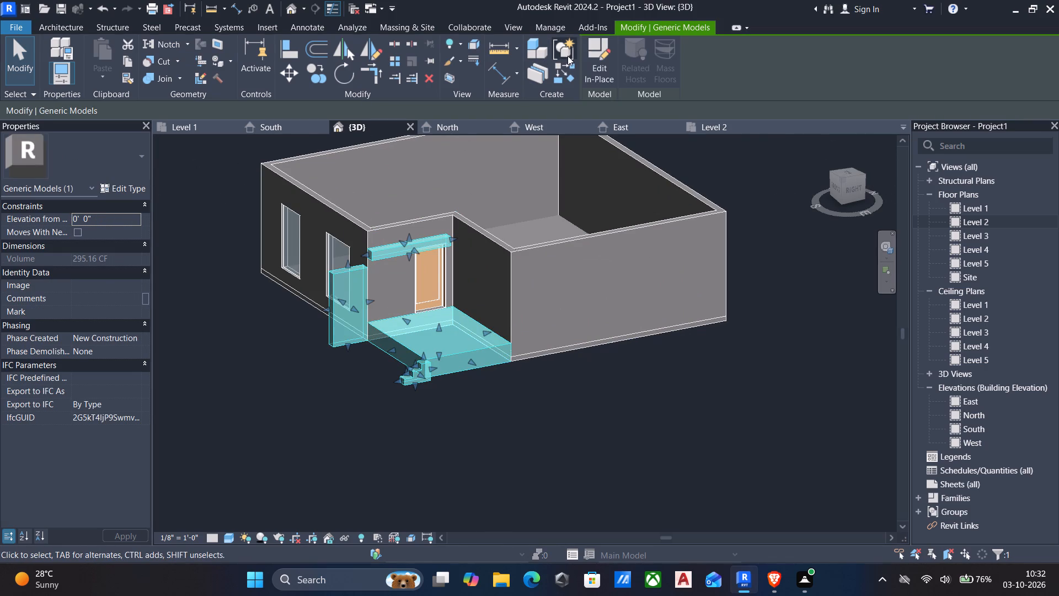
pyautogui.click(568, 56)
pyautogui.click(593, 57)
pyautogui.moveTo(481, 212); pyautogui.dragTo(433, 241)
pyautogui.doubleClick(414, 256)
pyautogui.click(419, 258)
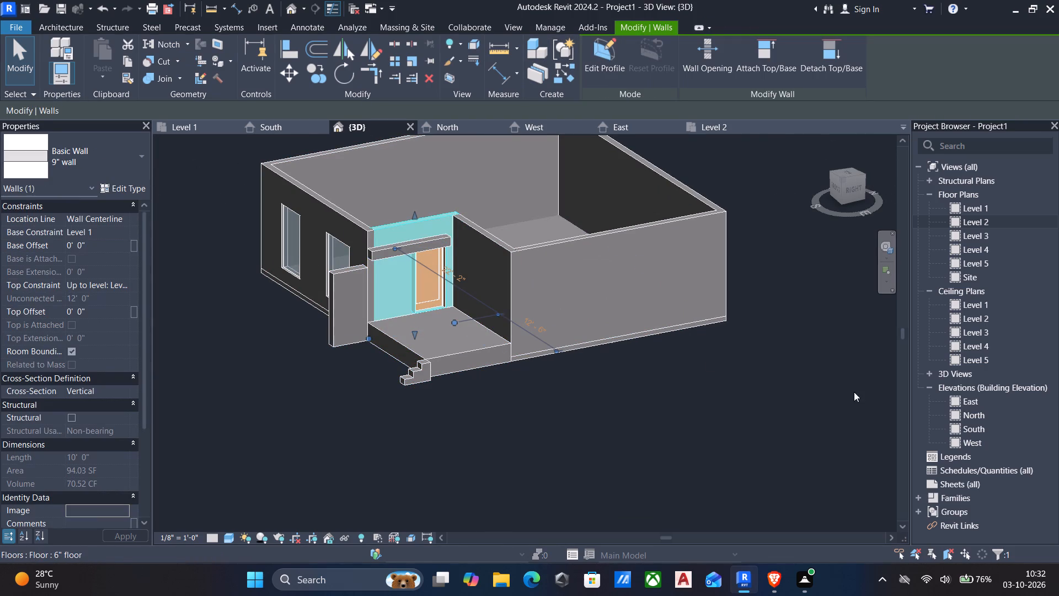
# Align the canopy's front face with the outer face of the long wall beside the entrance, extending it over the platform.
pyautogui.write('al')
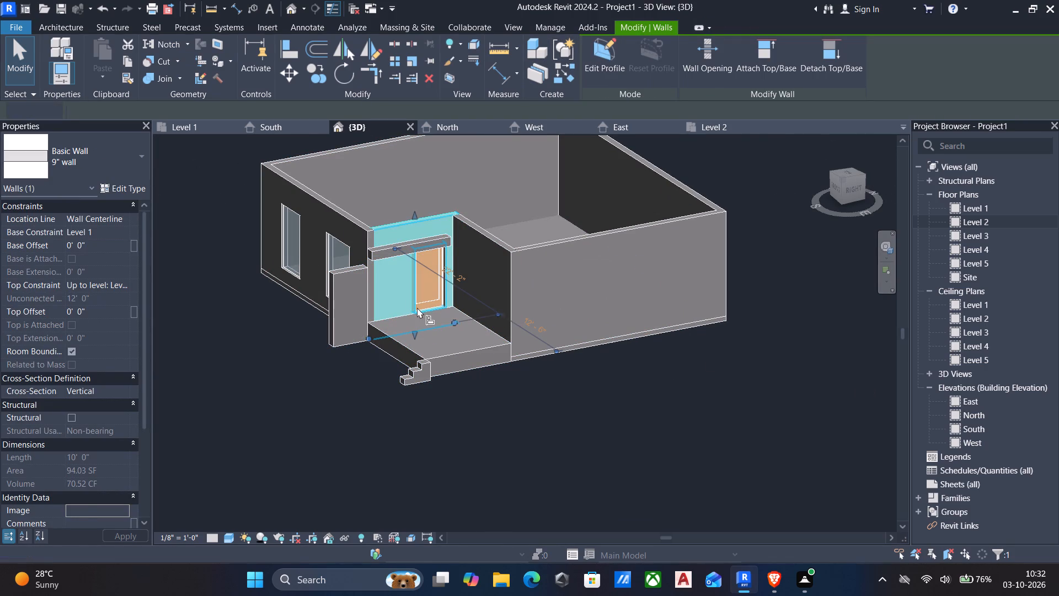
pyautogui.click(522, 256)
pyautogui.click(388, 258)
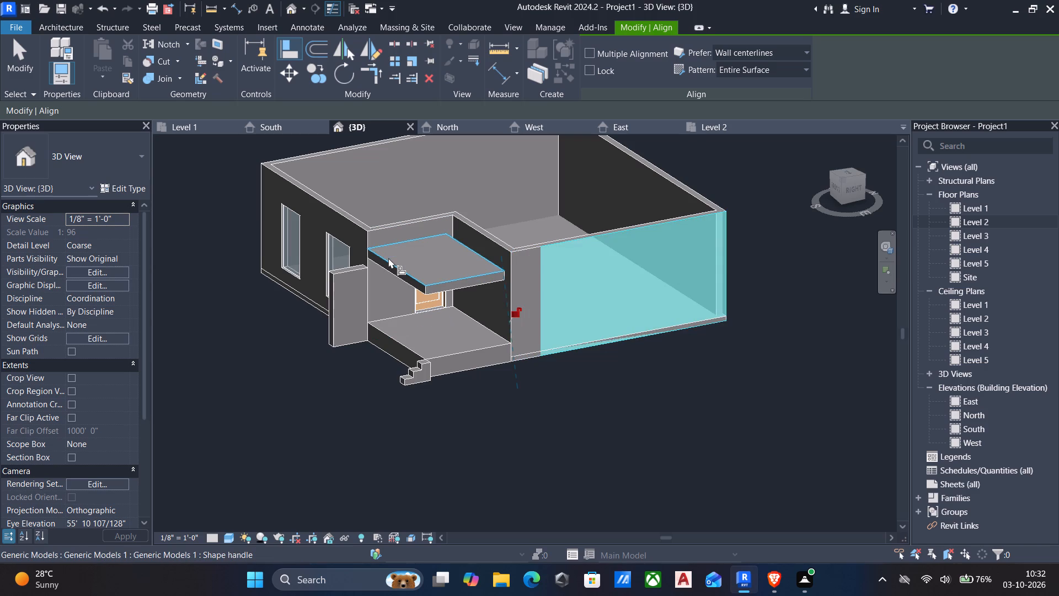
pyautogui.keyDown('shift'); pyautogui.moveTo(509, 300); pyautogui.dragTo(540, 296, button='middle'); pyautogui.keyUp('shift')
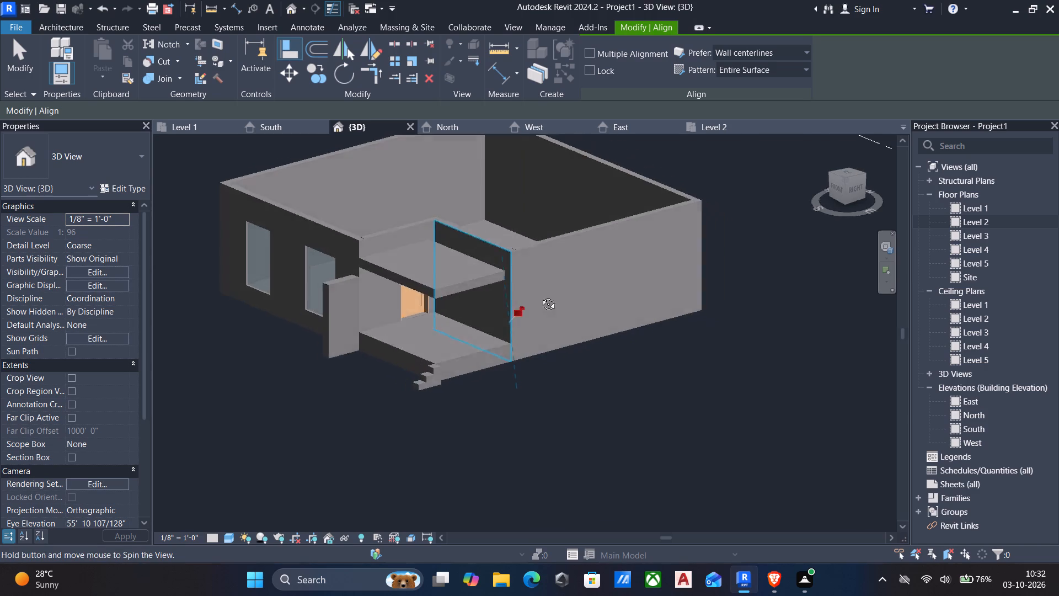
pyautogui.keyDown('shift'); pyautogui.moveTo(540, 296); pyautogui.dragTo(602, 297, button='middle'); pyautogui.keyUp('shift')
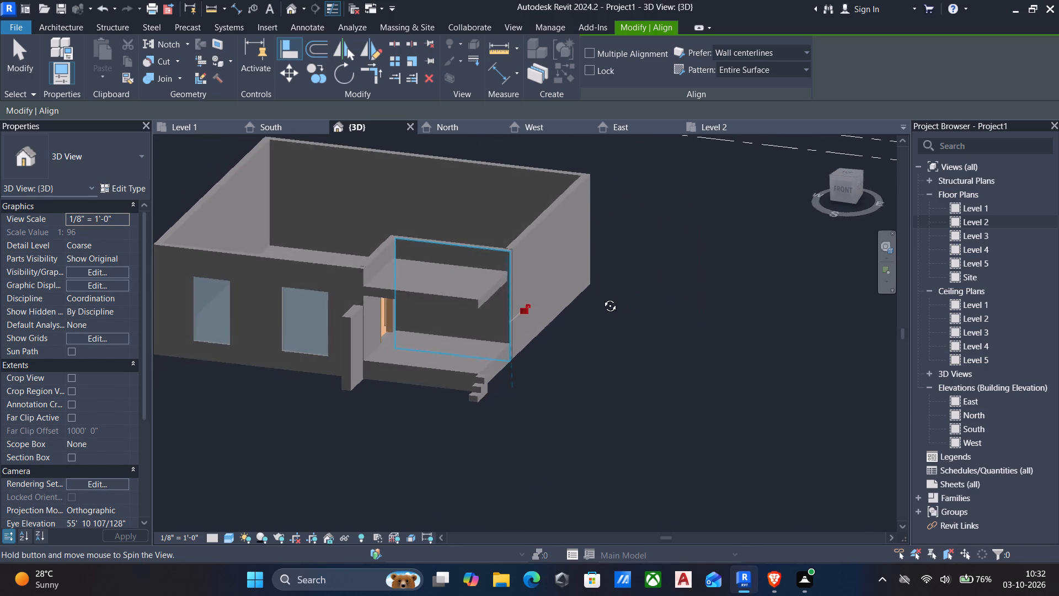
pyautogui.keyDown('shift'); pyautogui.moveTo(602, 297); pyautogui.dragTo(485, 294, button='middle'); pyautogui.keyUp('shift')
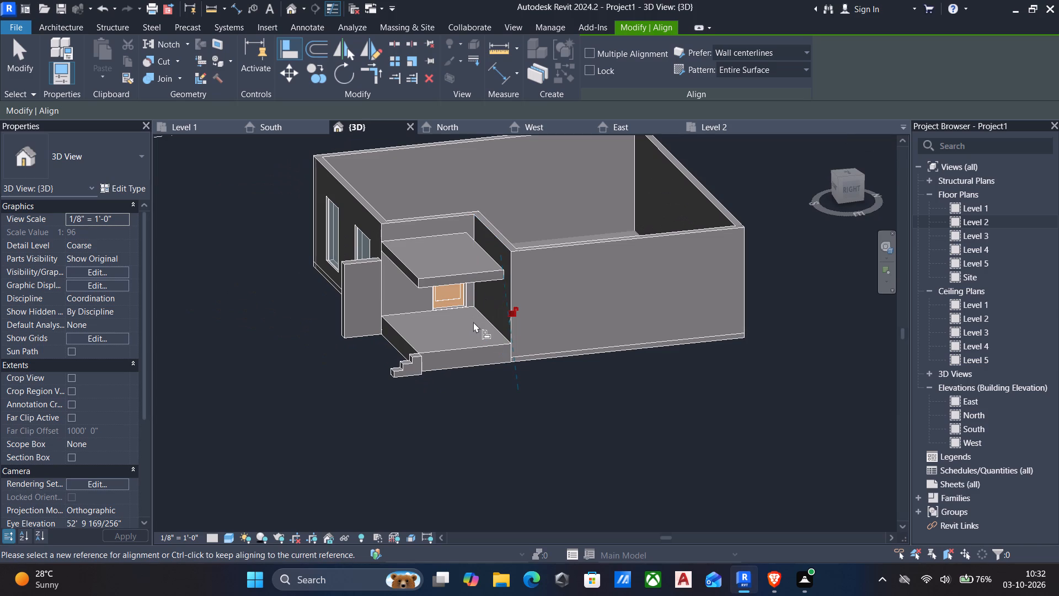
pyautogui.press('Escape')
# Align the canopy's side face with the outer end face of the upright block beside the entrance platform.
pyautogui.scroll(3, 473, 323)
pyautogui.scroll(-2, 447, 323)
pyautogui.middleClick(447, 323)
pyautogui.press('a')
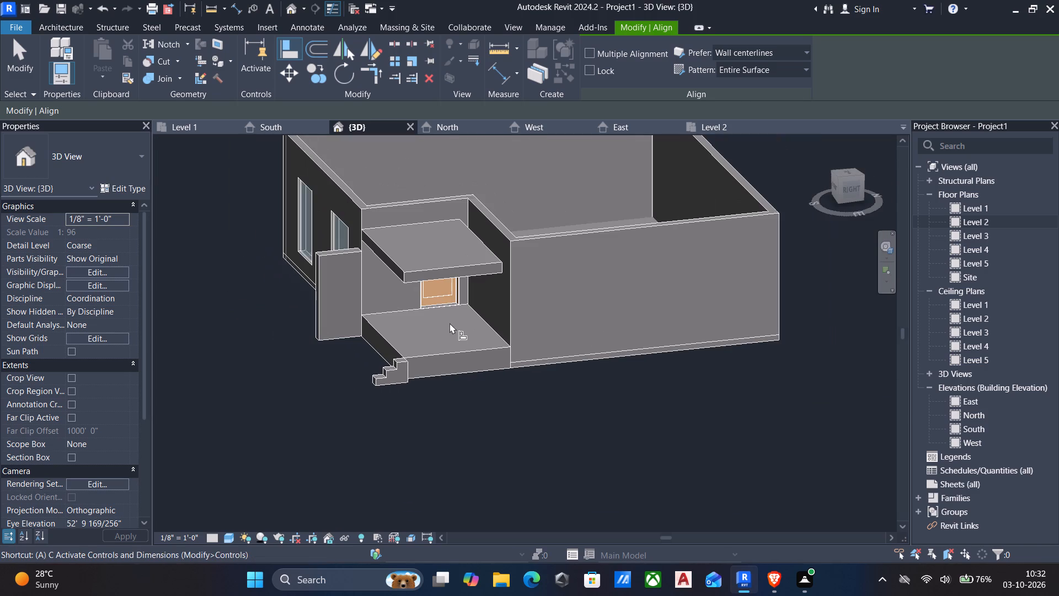
pyautogui.press('l')
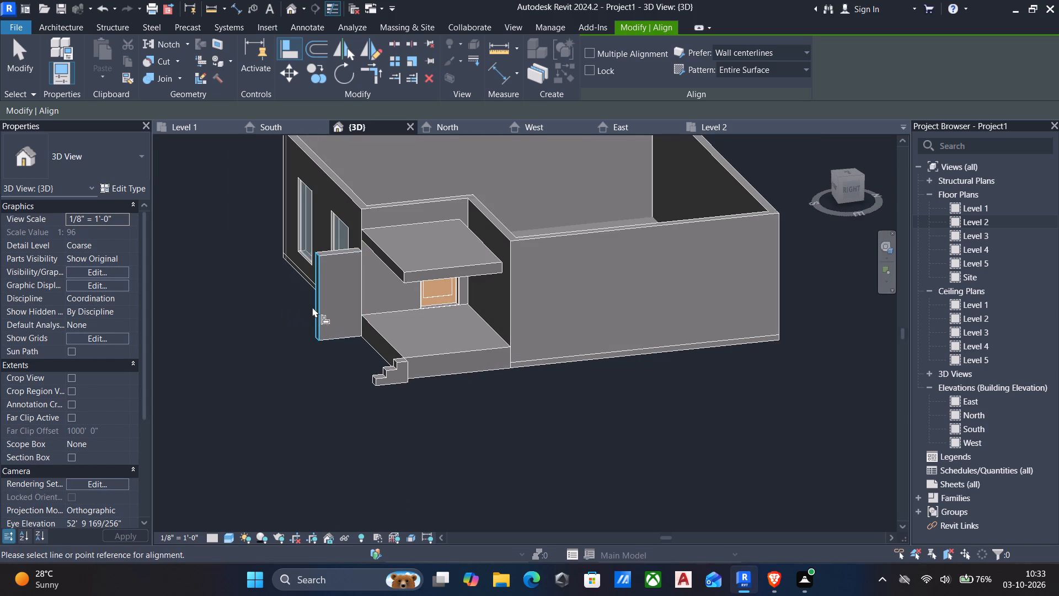
pyautogui.click(313, 306)
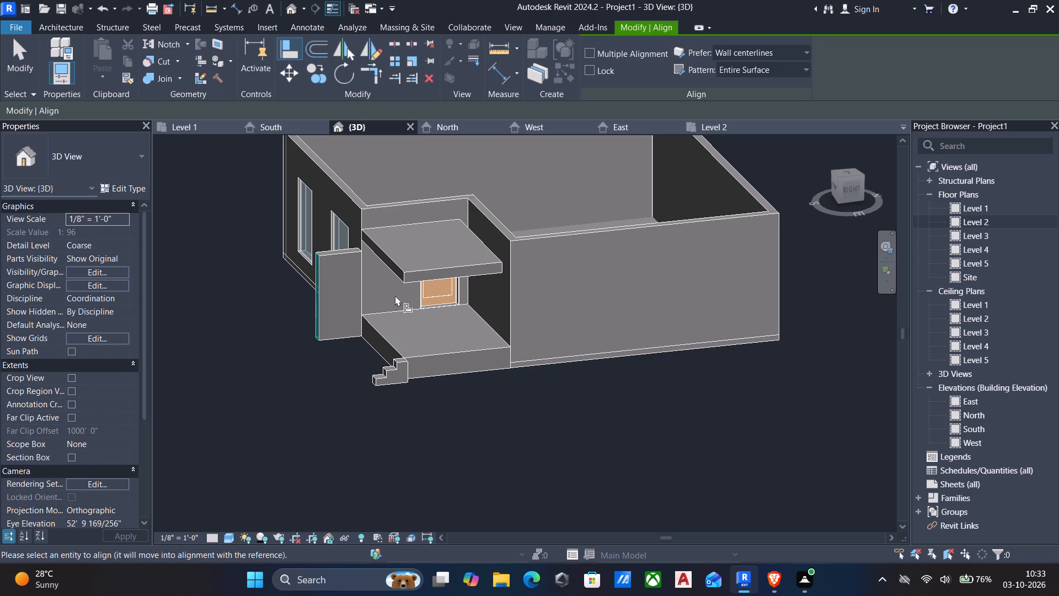
pyautogui.click(398, 268)
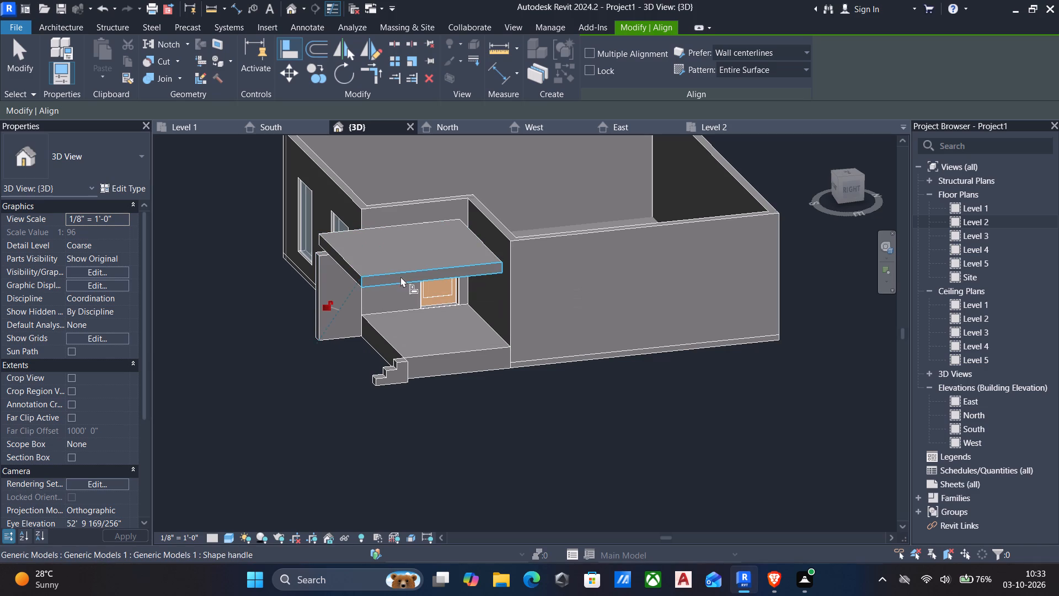
pyautogui.press('Escape')
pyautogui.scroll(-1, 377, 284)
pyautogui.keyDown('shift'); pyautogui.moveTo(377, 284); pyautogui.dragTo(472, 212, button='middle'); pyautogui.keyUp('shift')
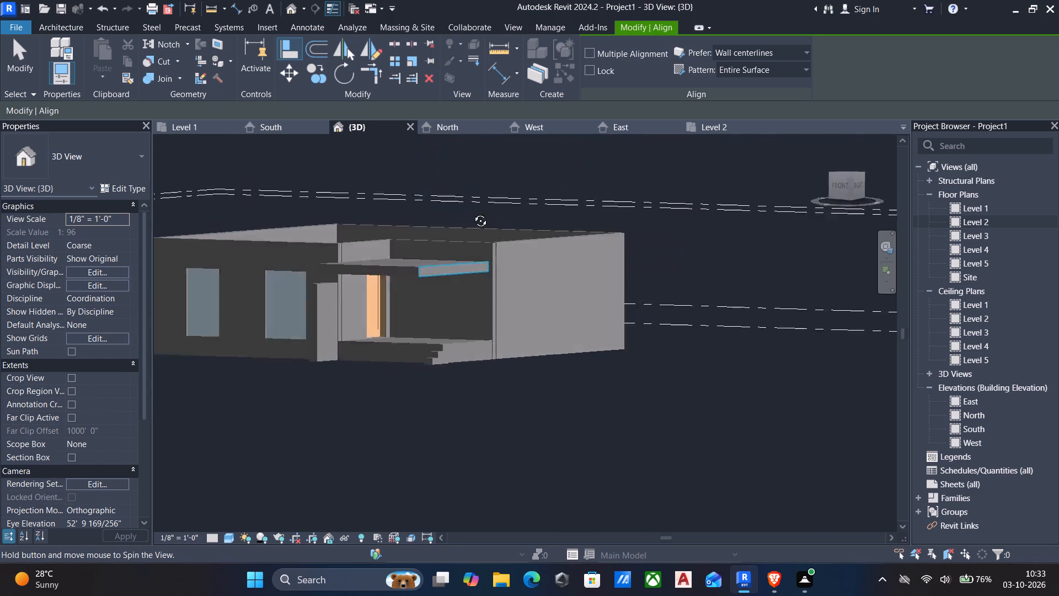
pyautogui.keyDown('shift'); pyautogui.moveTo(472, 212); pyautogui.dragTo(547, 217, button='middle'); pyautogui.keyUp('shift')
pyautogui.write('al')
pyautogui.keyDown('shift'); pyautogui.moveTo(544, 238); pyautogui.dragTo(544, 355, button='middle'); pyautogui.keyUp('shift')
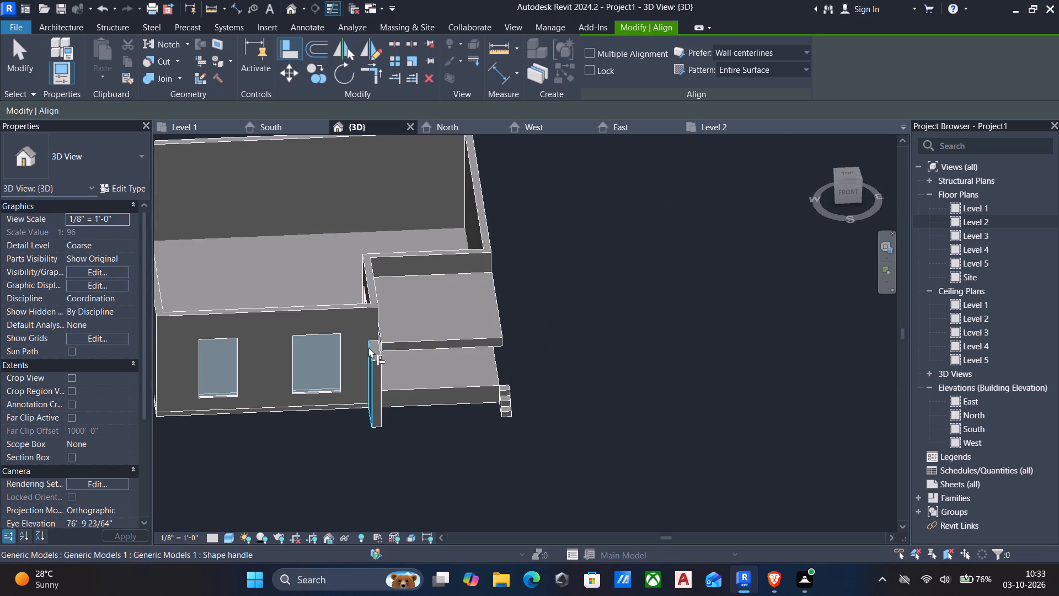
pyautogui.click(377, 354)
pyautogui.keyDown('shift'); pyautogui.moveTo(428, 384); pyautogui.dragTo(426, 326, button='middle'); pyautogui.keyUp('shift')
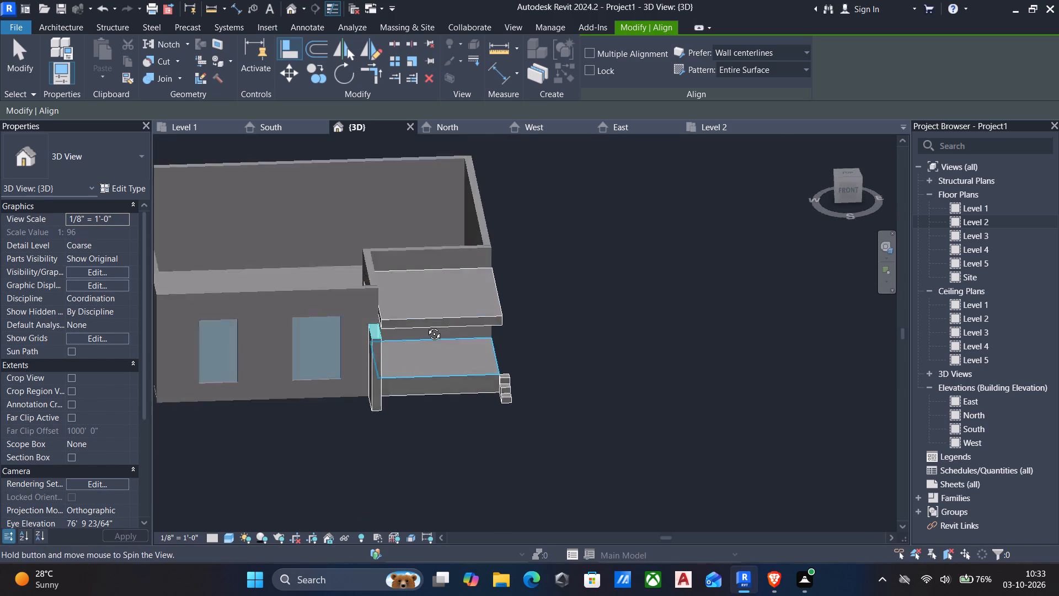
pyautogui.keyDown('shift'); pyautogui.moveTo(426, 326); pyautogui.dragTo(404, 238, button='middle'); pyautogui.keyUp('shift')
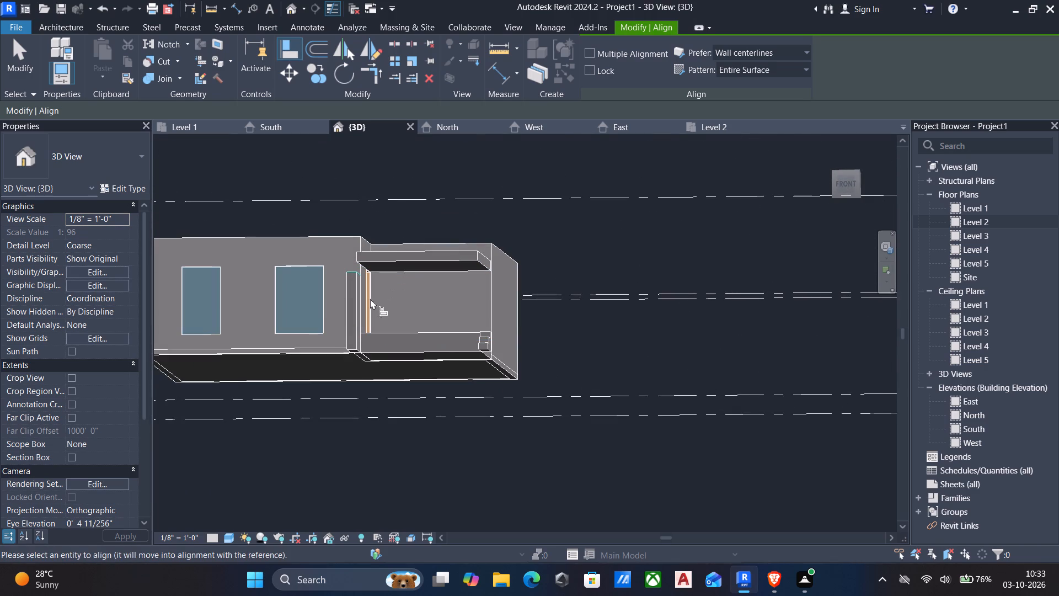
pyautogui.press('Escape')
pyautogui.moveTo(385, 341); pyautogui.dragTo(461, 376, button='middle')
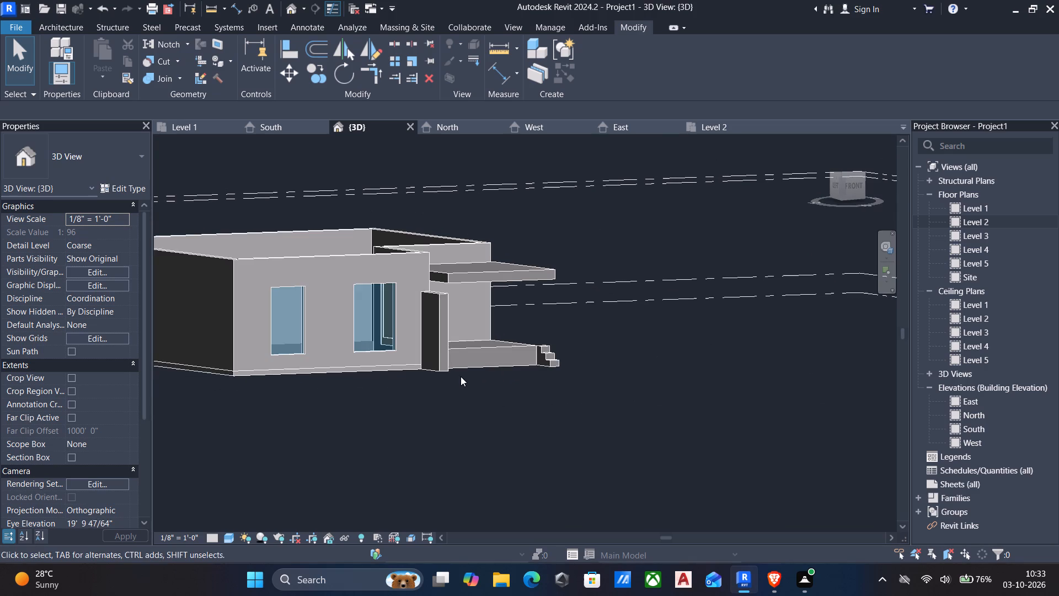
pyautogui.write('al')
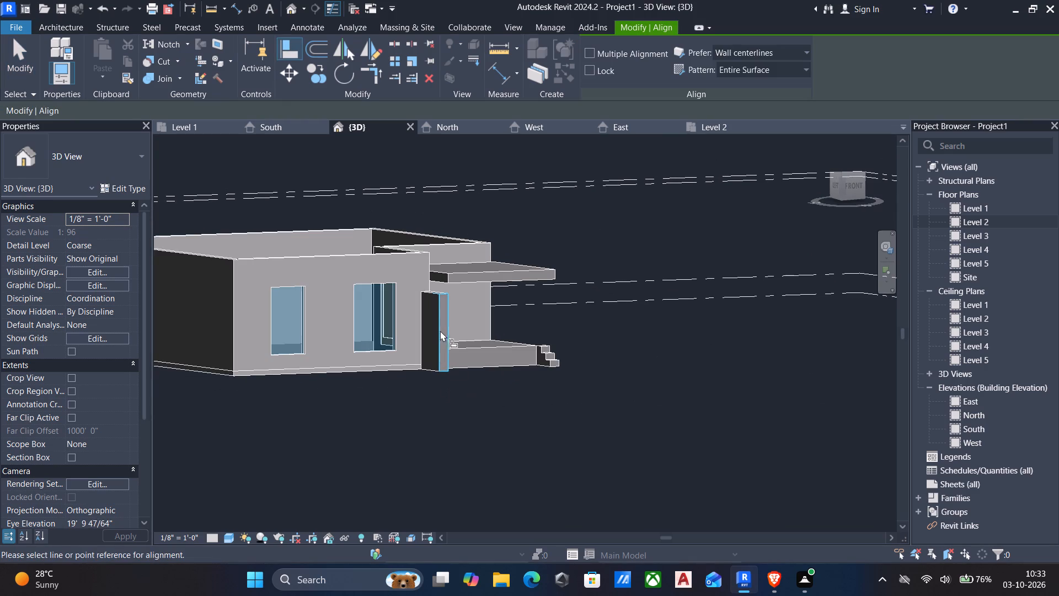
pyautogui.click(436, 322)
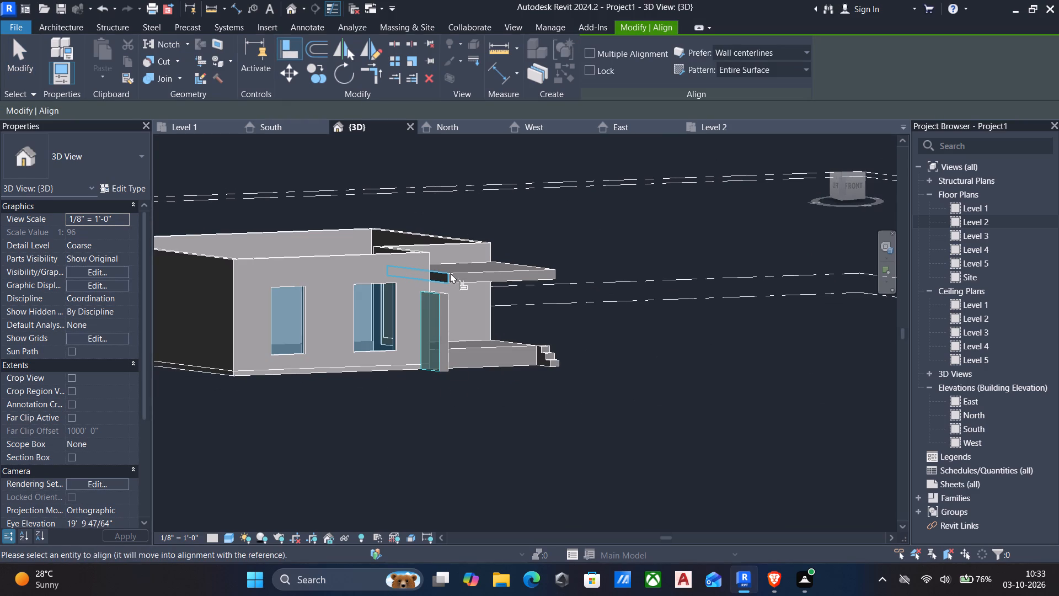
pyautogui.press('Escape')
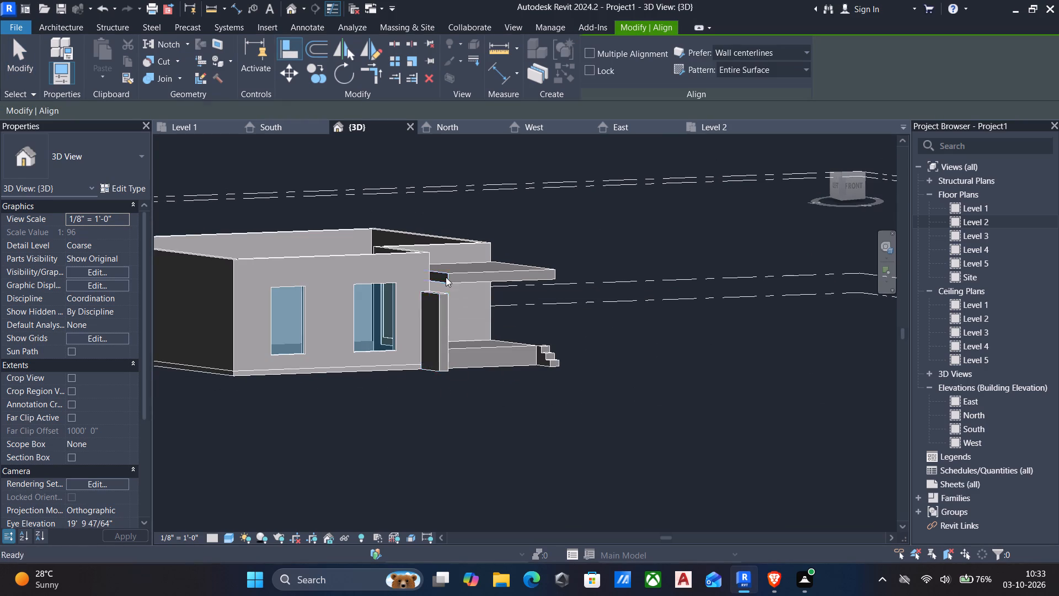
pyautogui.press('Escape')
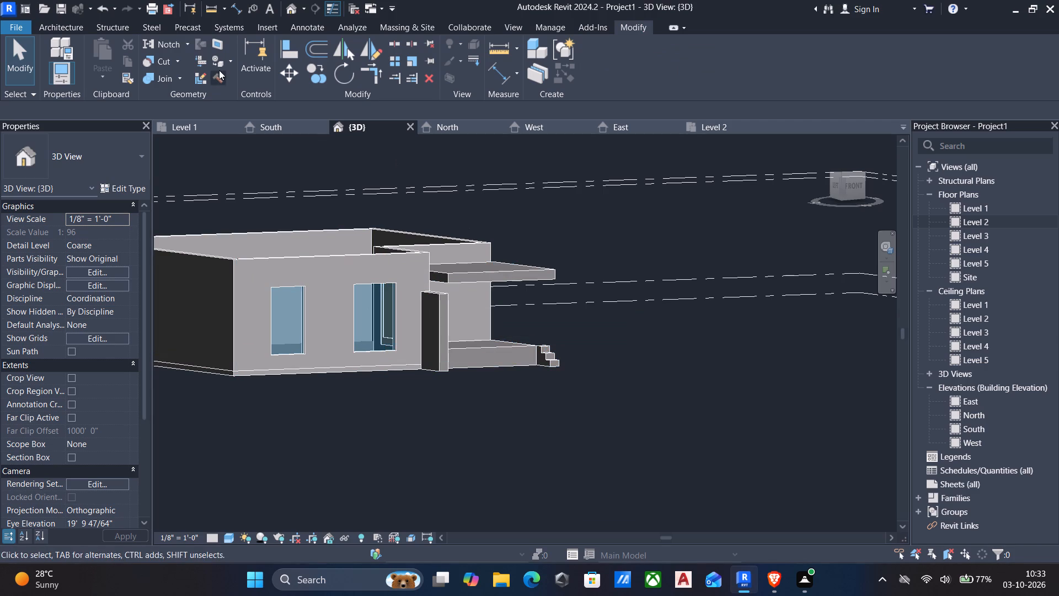
# Edit the in-place entrance model and start a new extrusion with the canopy's end face beside the upright block as work plane.
pyautogui.click(499, 261)
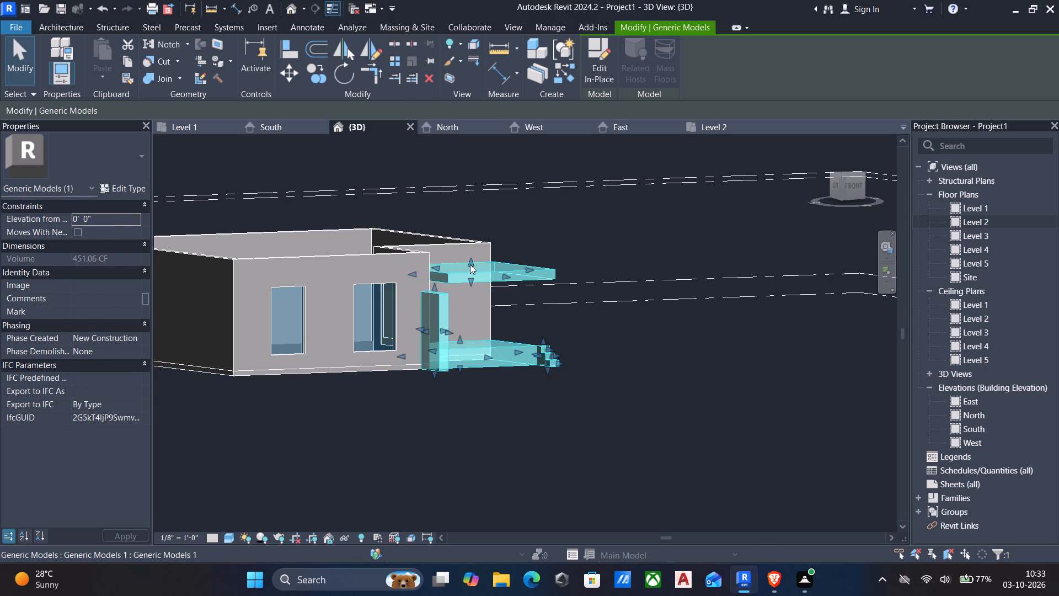
pyautogui.click(593, 67)
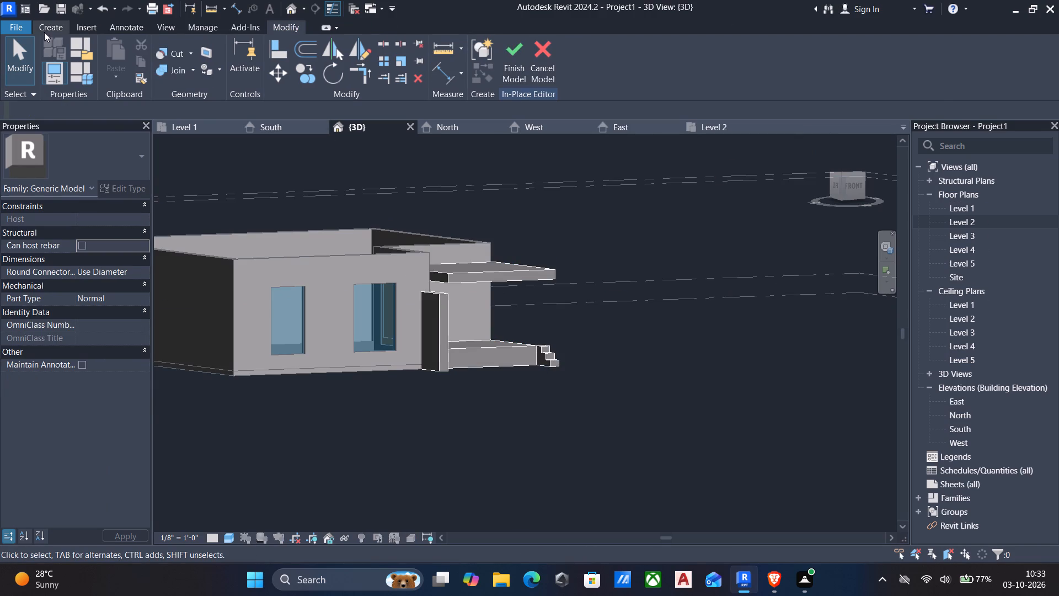
pyautogui.click(43, 27)
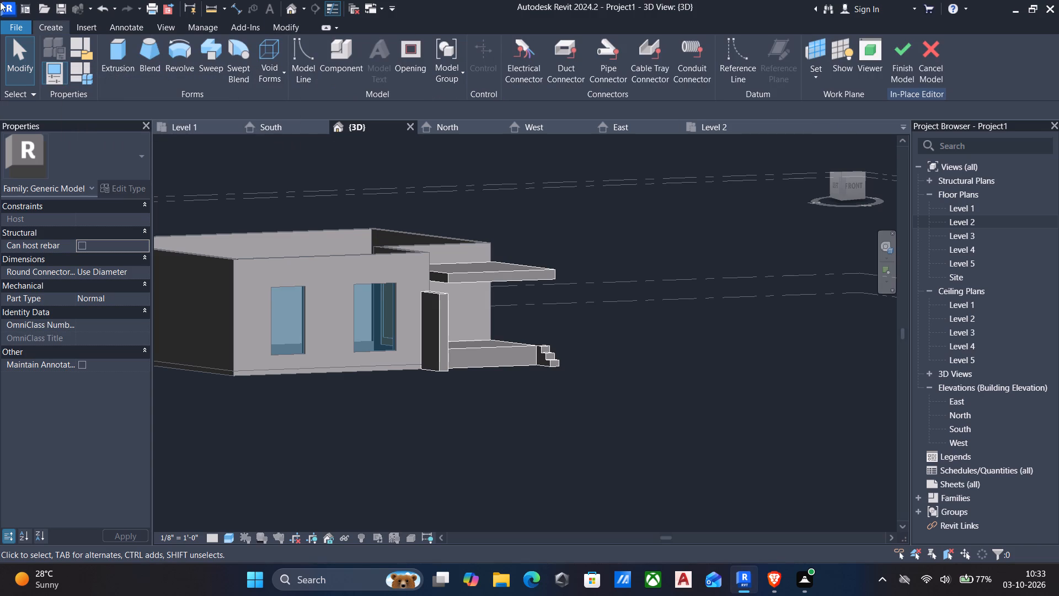
pyautogui.click(125, 47)
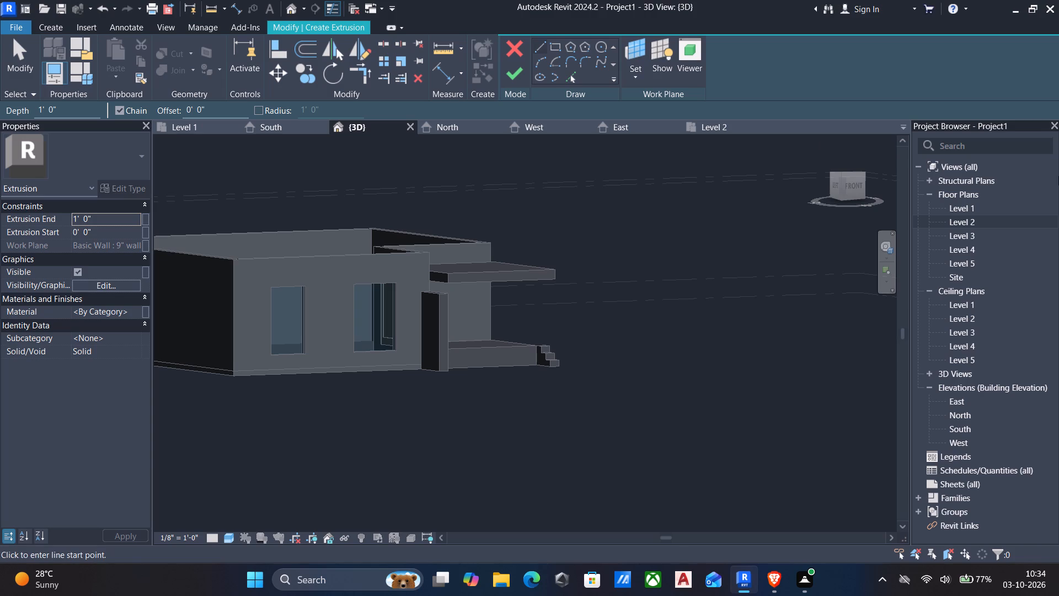
pyautogui.click(637, 77)
pyautogui.click(665, 126)
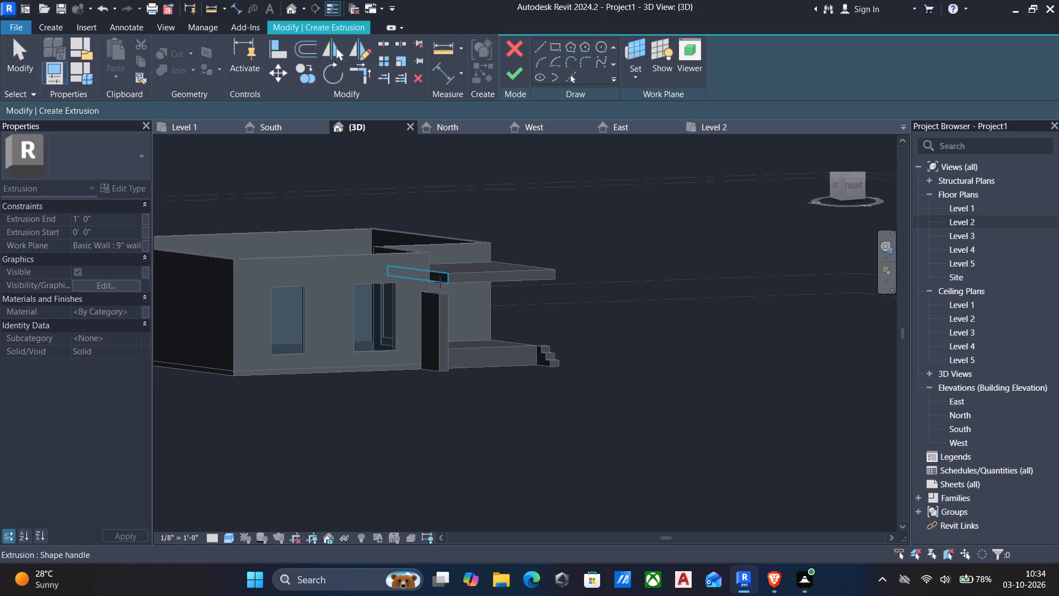
pyautogui.click(441, 281)
# Sketch a rectangle 4' by about 1' over the canopy's exposed end face and finish it as a 1' deep solid extrusion.
pyautogui.click(548, 46)
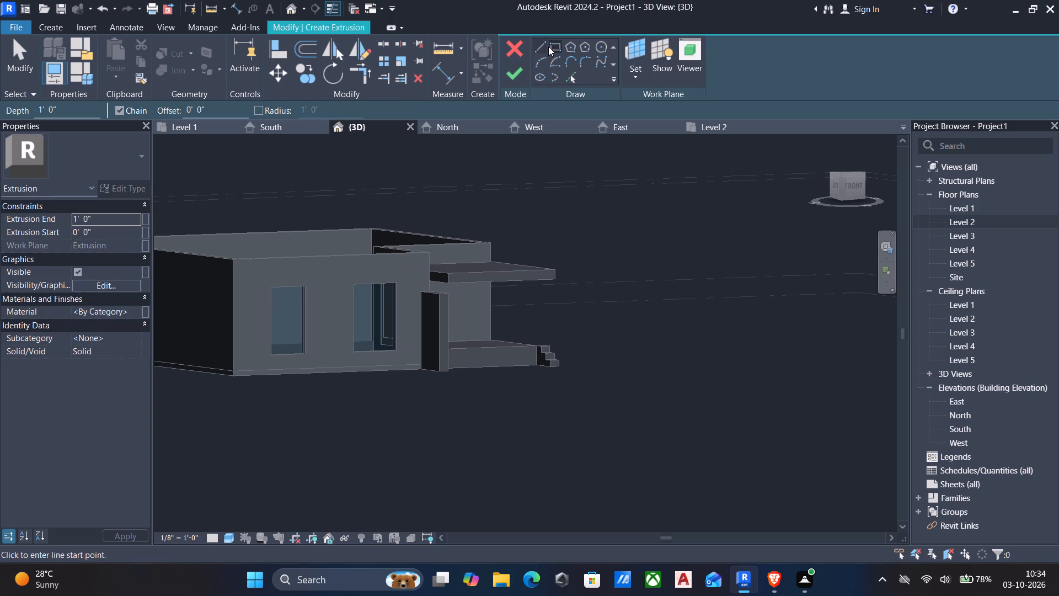
pyautogui.scroll(2, 559, 237)
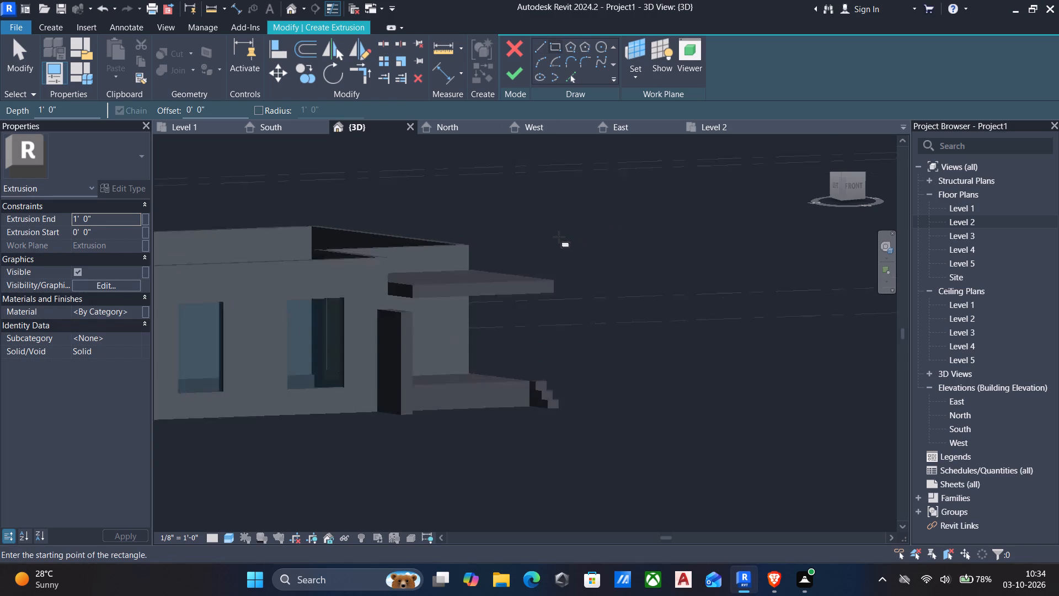
pyautogui.scroll(2, 559, 237)
pyautogui.scroll(4, 329, 357)
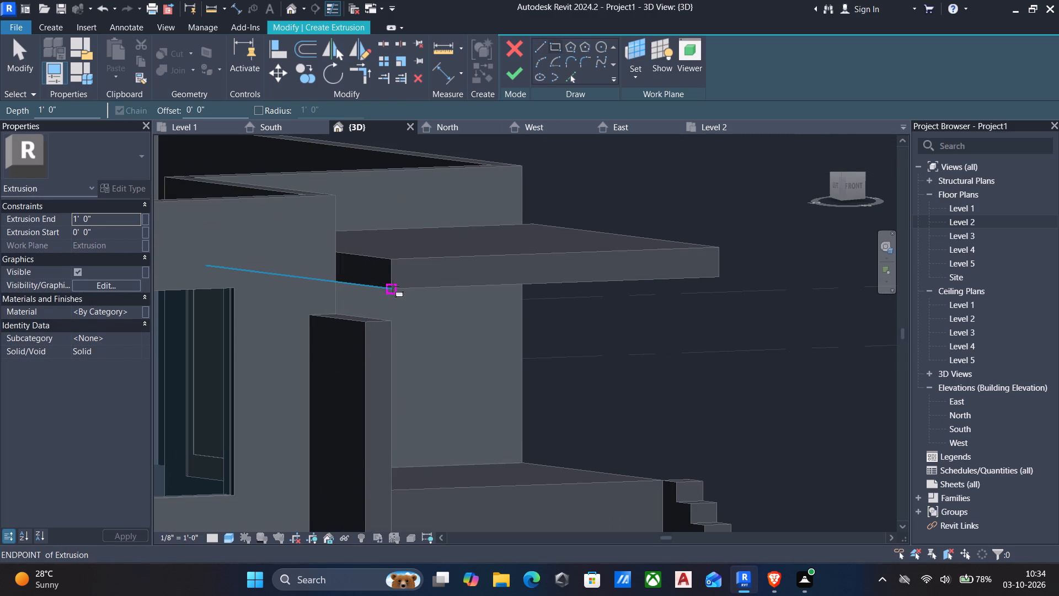
pyautogui.click(393, 286)
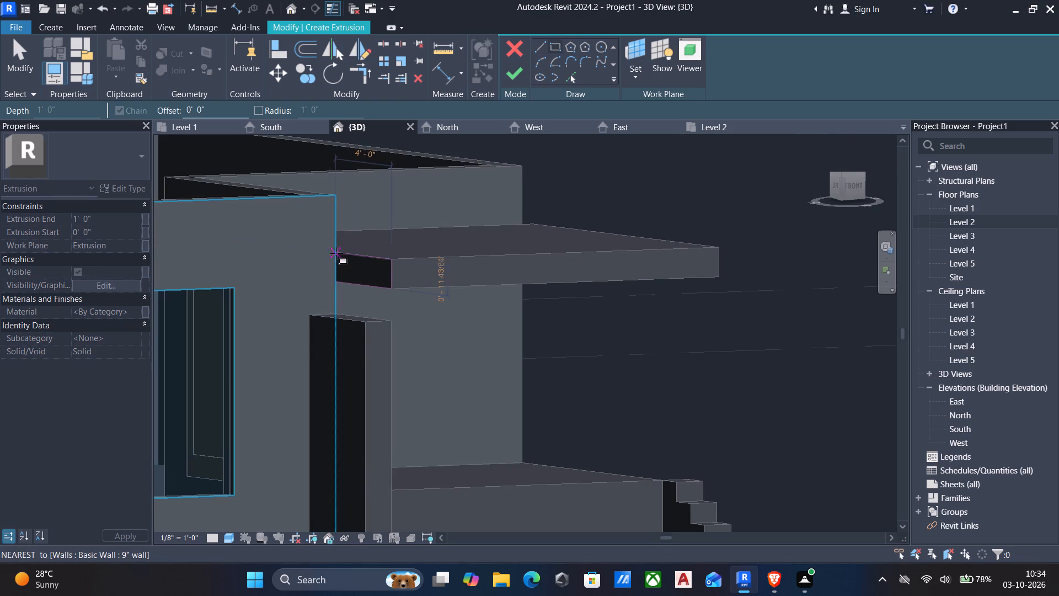
pyautogui.click(338, 254)
pyautogui.press('Escape')
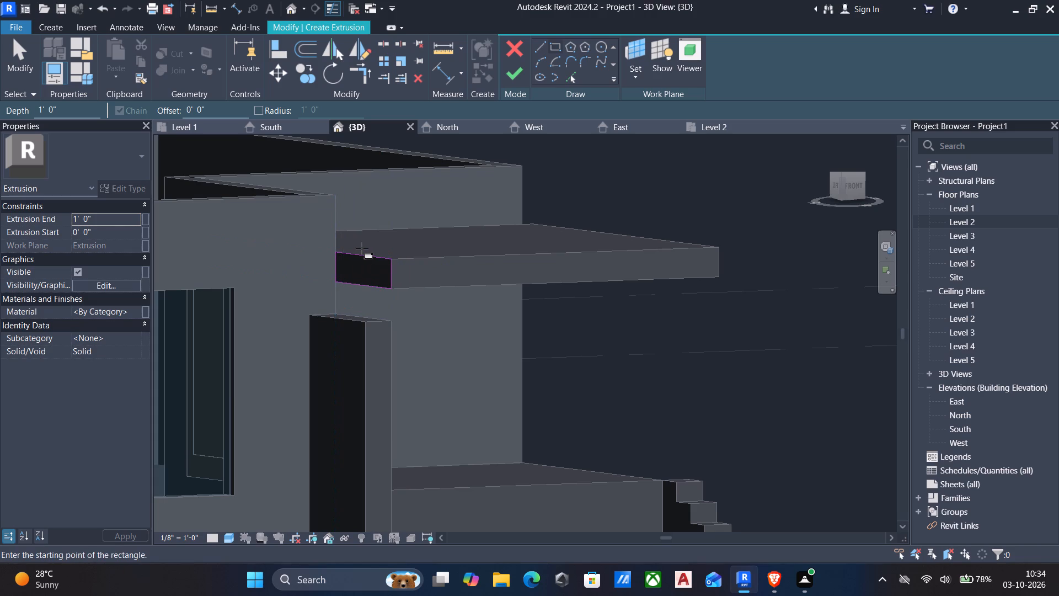
pyautogui.scroll(-1, 370, 259)
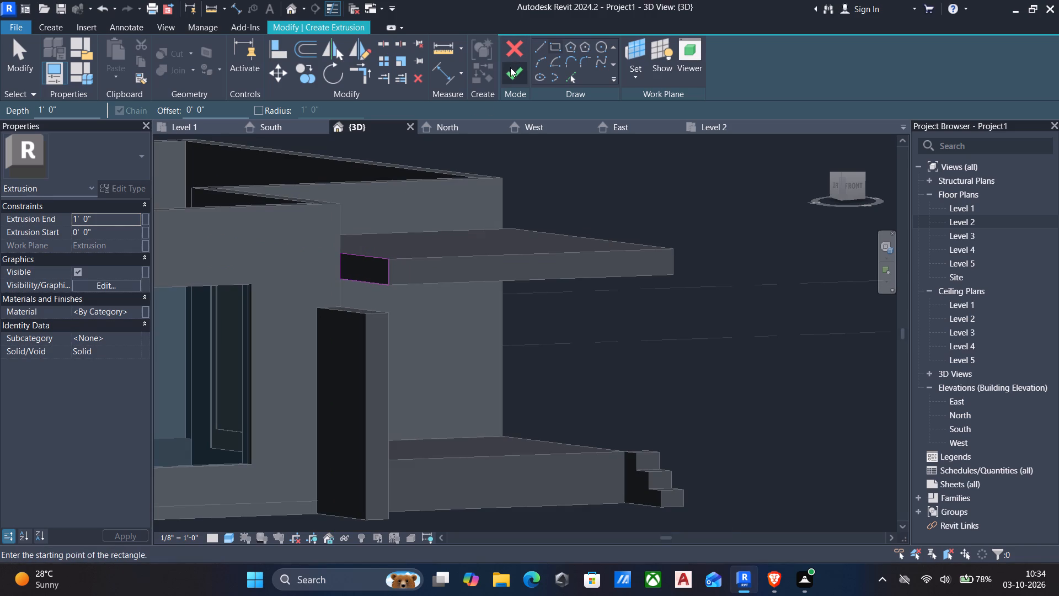
pyautogui.click(489, 66)
pyautogui.scroll(-4, 485, 99)
pyautogui.click(514, 74)
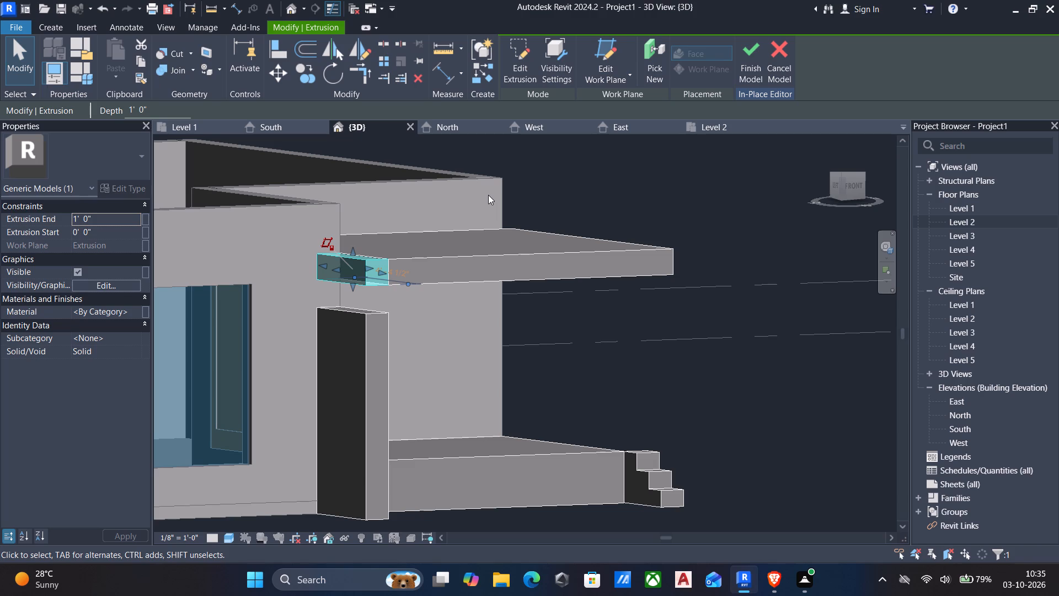
pyautogui.click(488, 195)
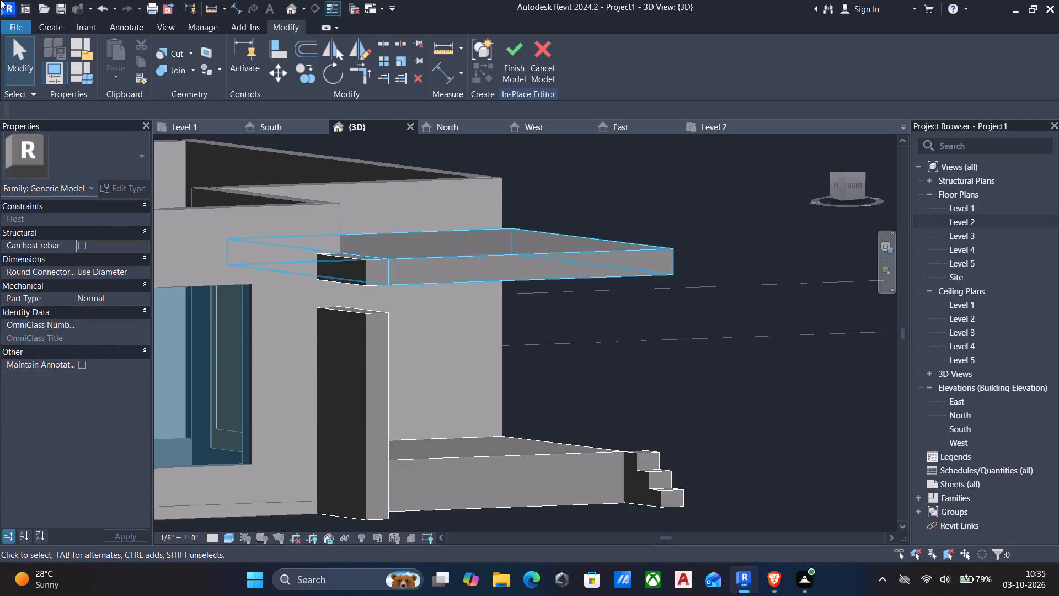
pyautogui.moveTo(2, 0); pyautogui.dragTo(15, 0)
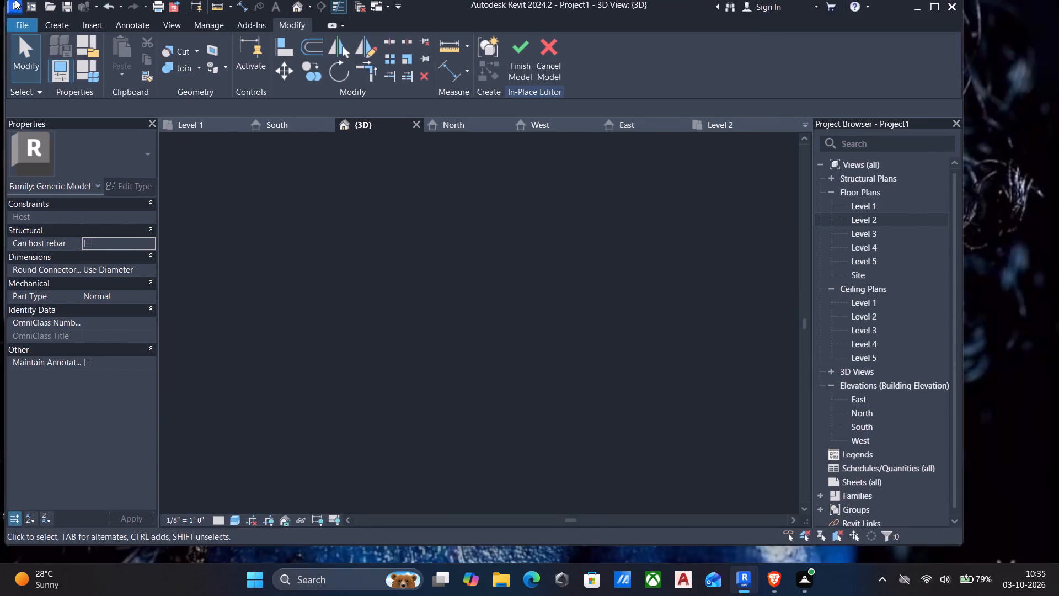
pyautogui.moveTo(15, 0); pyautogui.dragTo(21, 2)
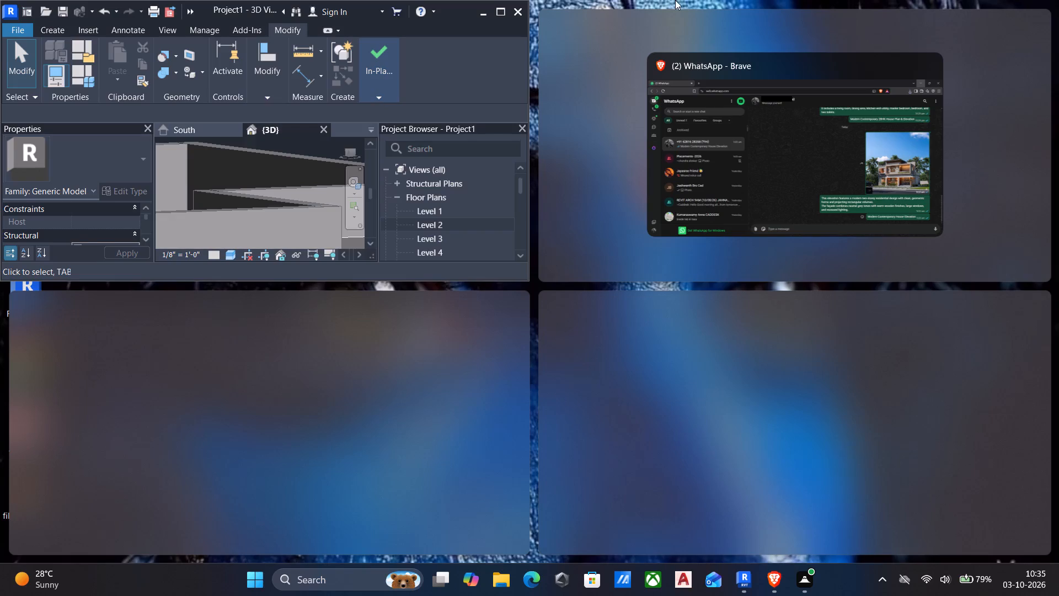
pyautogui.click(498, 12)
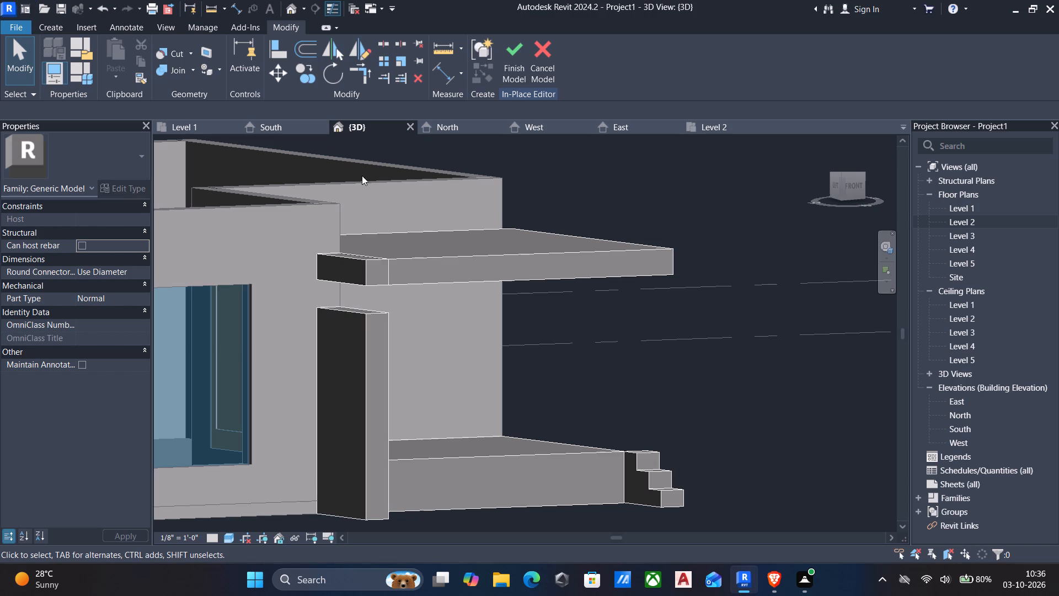
# Finish the in-place entrance model with the added canopy extension.
pyautogui.scroll(-3, 399, 204)
pyautogui.moveTo(405, 213); pyautogui.dragTo(474, 190, button='middle')
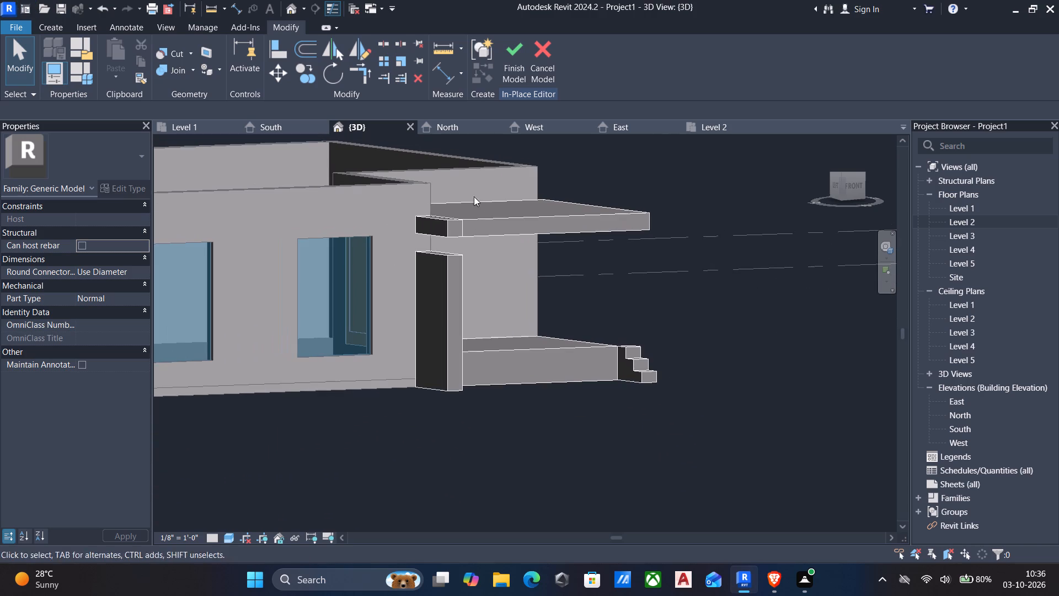
pyautogui.click(512, 58)
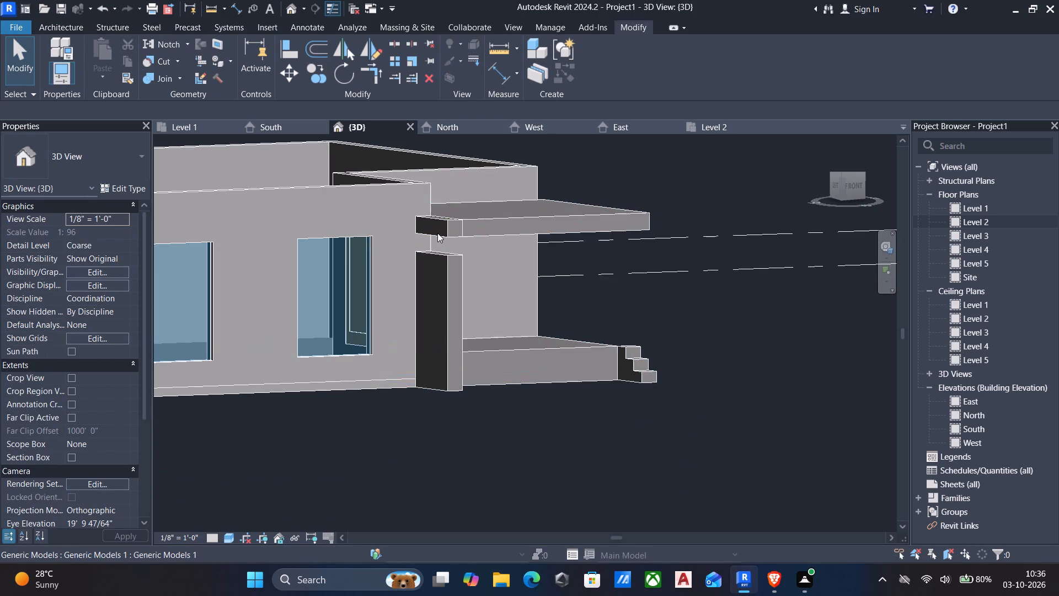
pyautogui.scroll(-2, 445, 232)
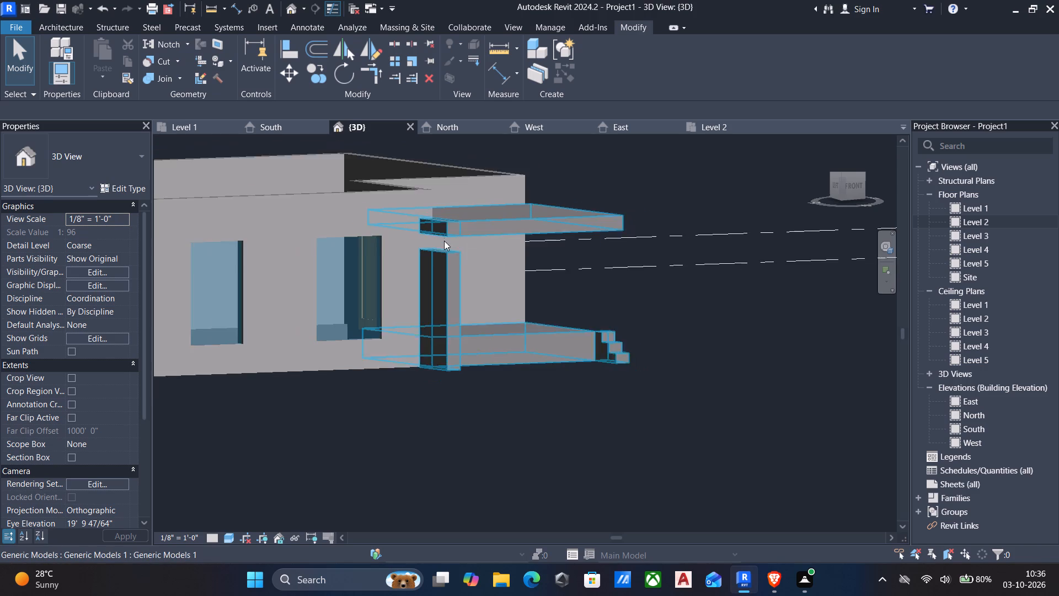
pyautogui.scroll(-2, 444, 241)
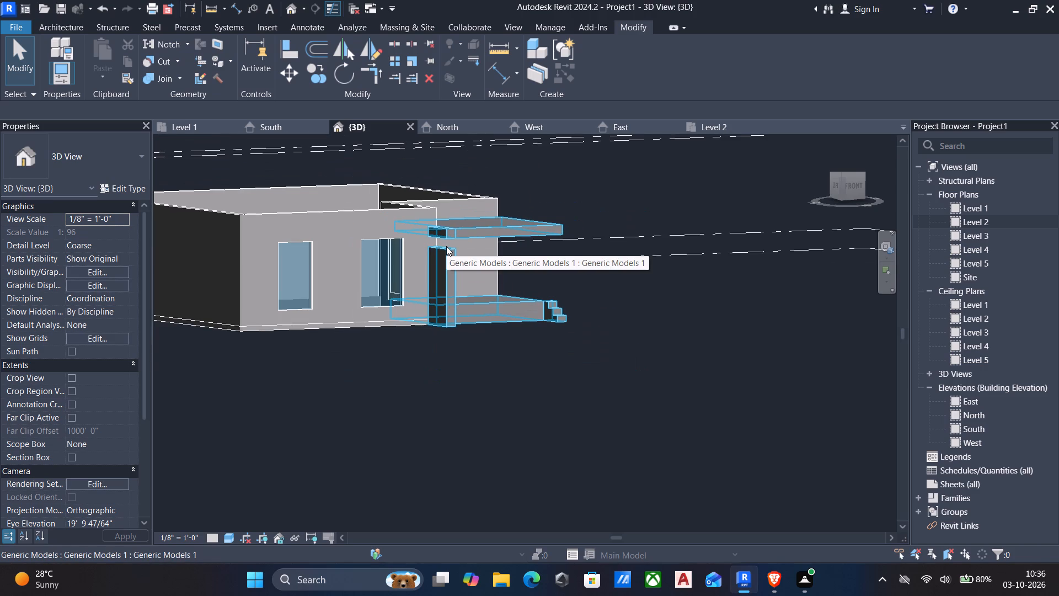
# Edit the in-place entrance model to copy the upright block to between the two front windows, and finish the model.
pyautogui.keyDown('shift'); pyautogui.moveTo(438, 249); pyautogui.dragTo(364, 262, button='middle'); pyautogui.keyUp('shift')
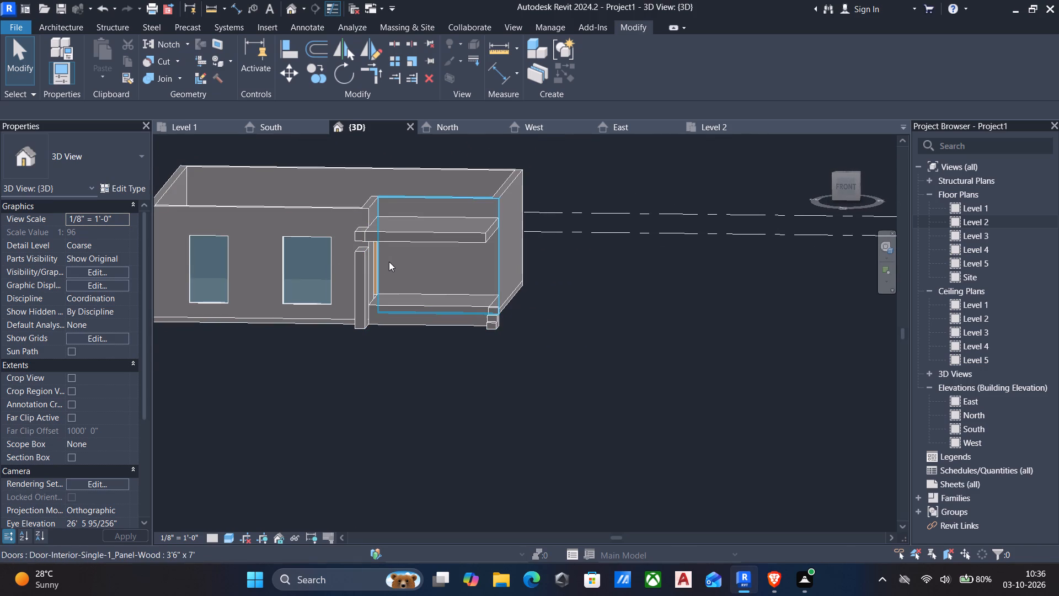
pyautogui.click(844, 185)
pyautogui.scroll(4, 583, 260)
pyautogui.scroll(5, 506, 368)
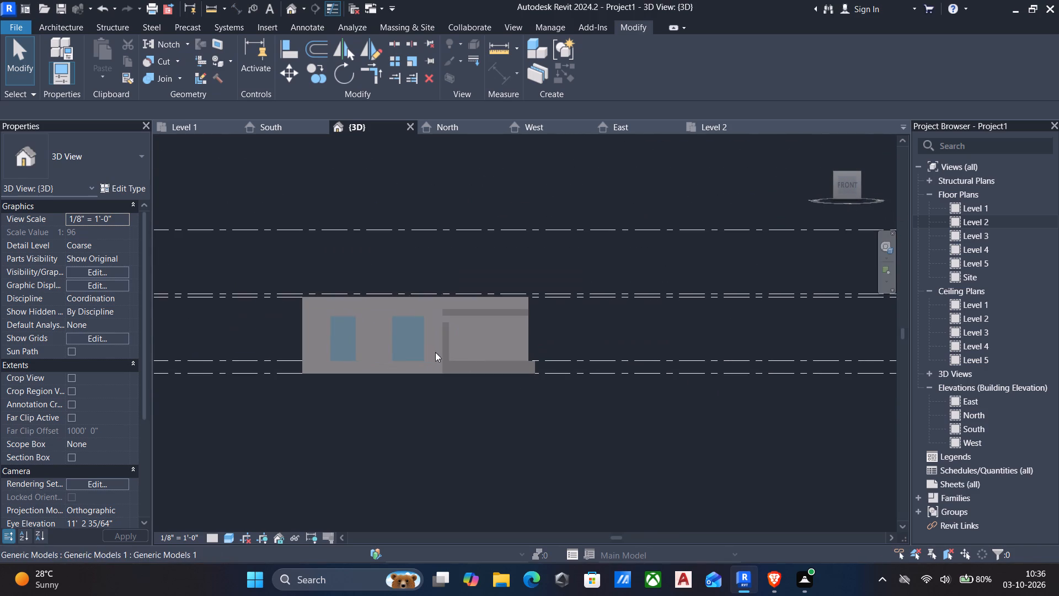
pyautogui.click(447, 331)
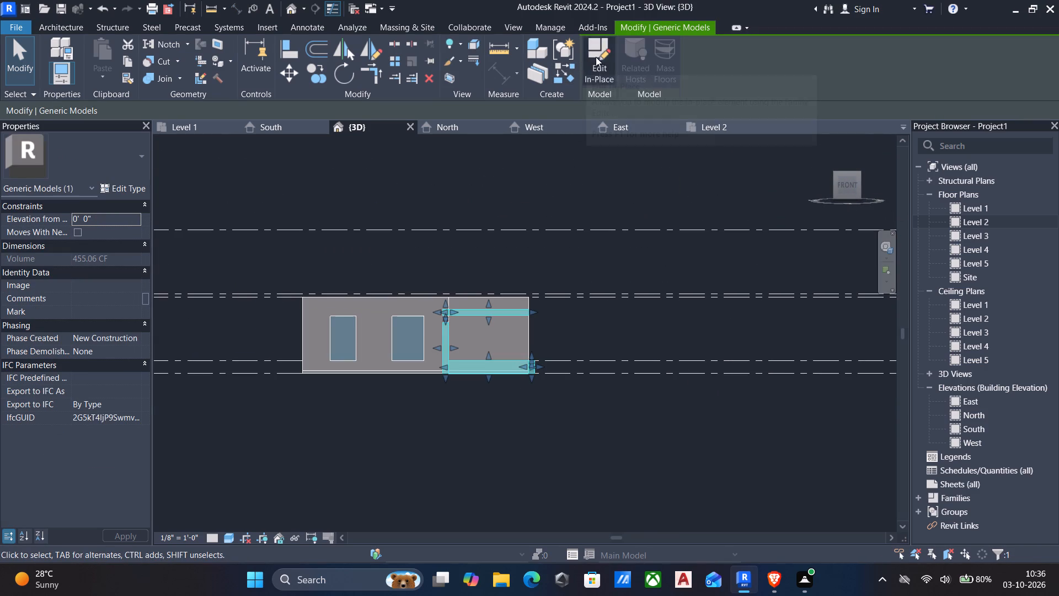
pyautogui.click(597, 57)
pyautogui.click(441, 354)
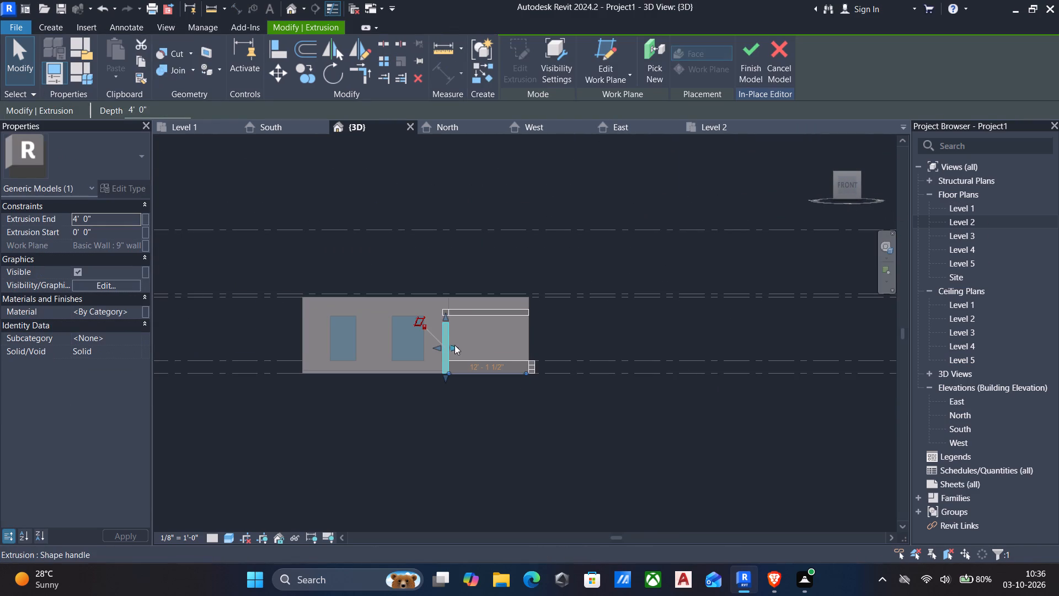
pyautogui.press('c')
pyautogui.press('o')
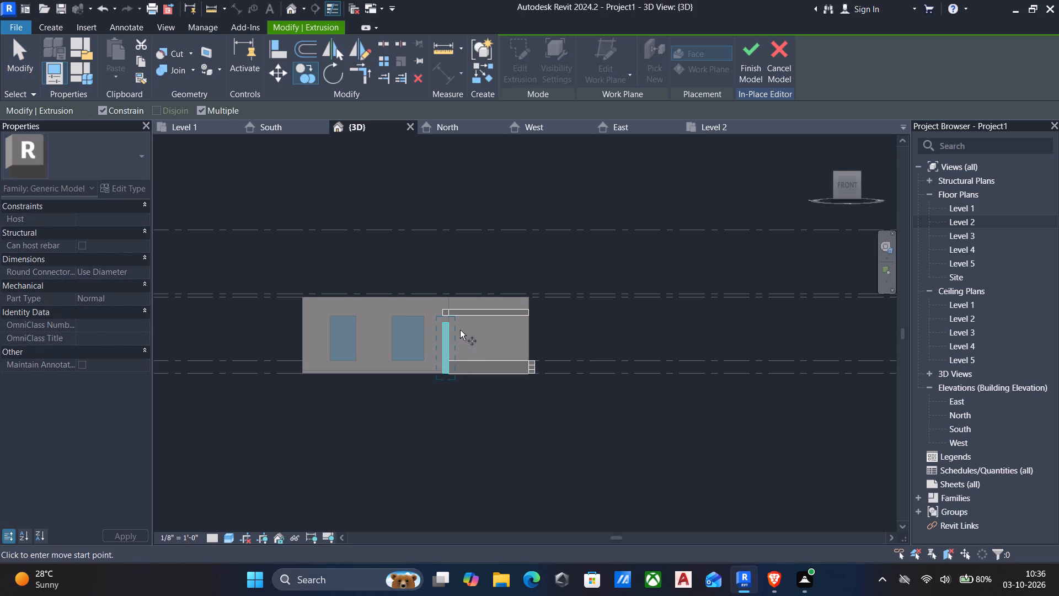
pyautogui.scroll(8, 452, 384)
pyautogui.click(448, 363)
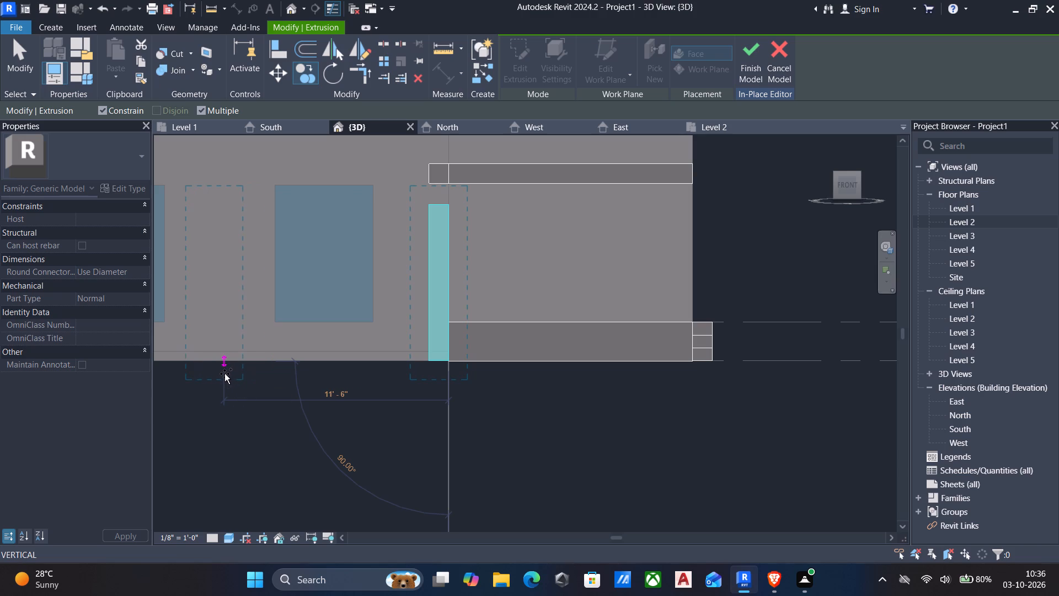
pyautogui.click(218, 374)
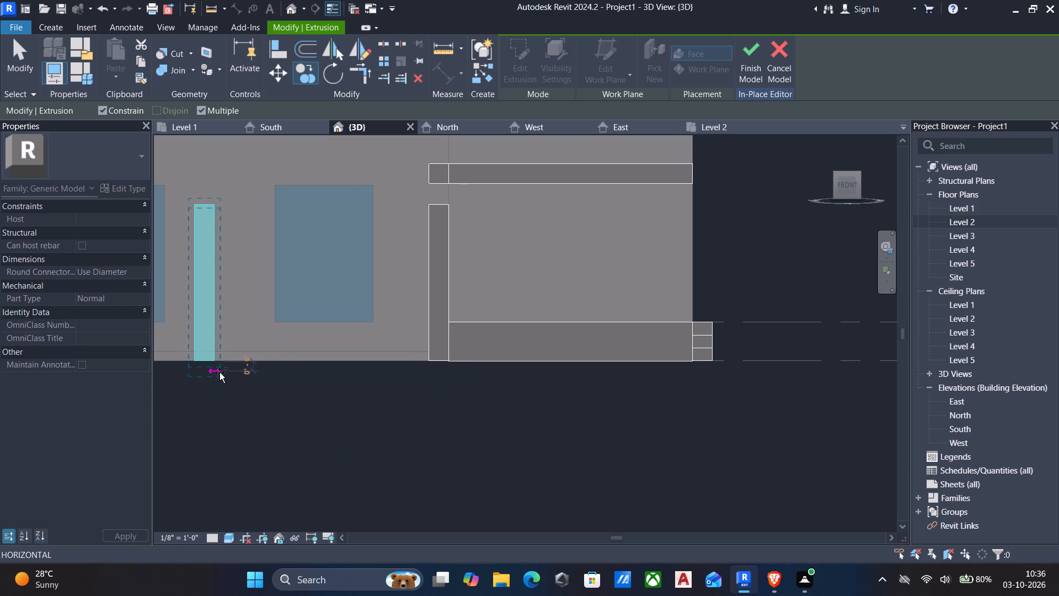
pyautogui.press('Escape')
pyautogui.press('Escape')
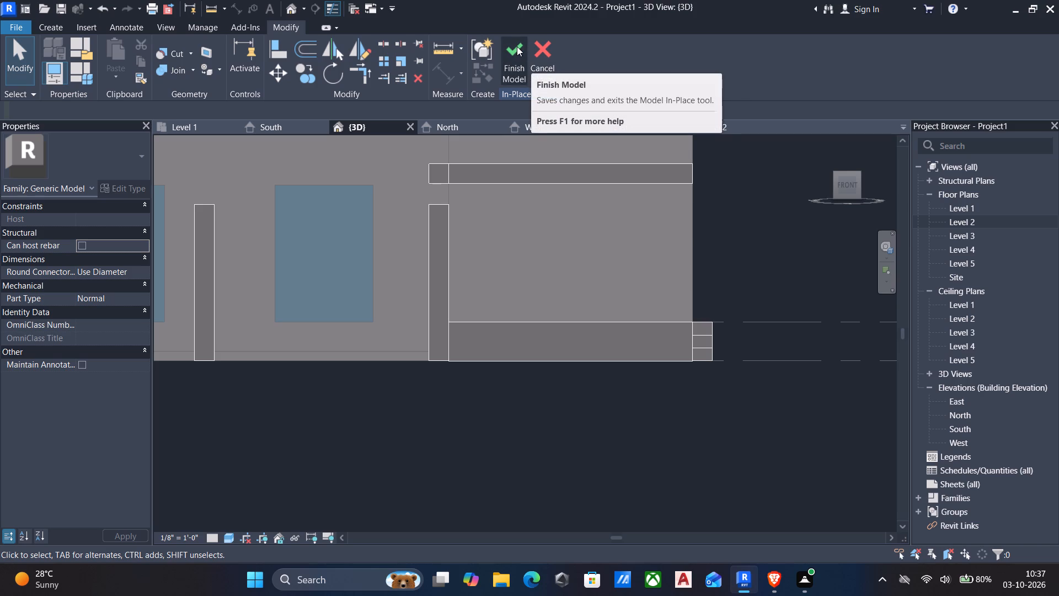
pyautogui.click(517, 46)
# Align the top of the upright block beside the entrance platform with the canopy's underside.
pyautogui.scroll(-2, 553, 191)
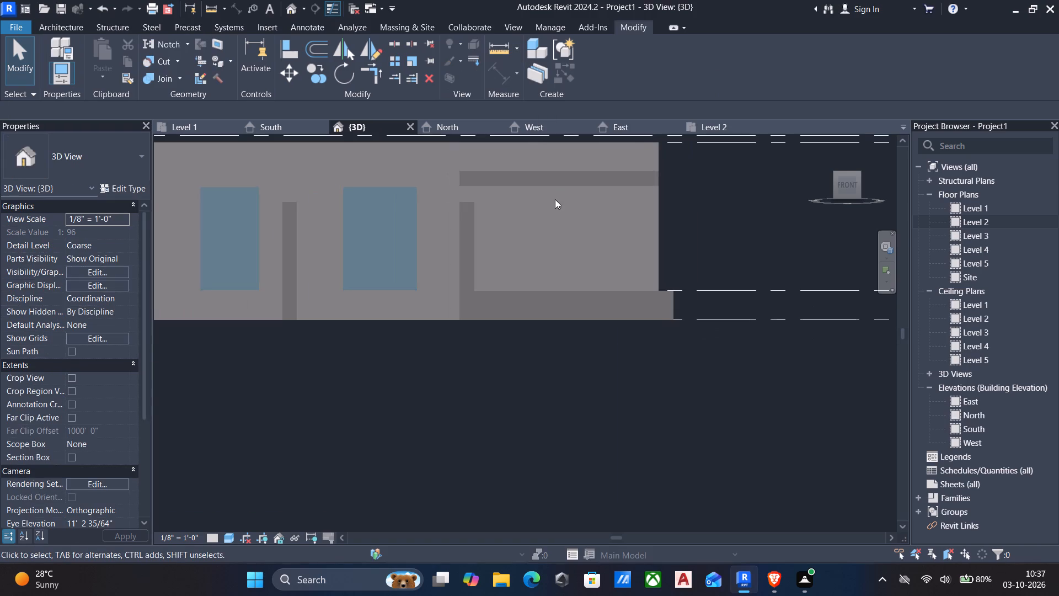
pyautogui.keyDown('shift'); pyautogui.moveTo(563, 198); pyautogui.dragTo(550, 242, button='middle'); pyautogui.keyUp('shift')
pyautogui.keyDown('shift'); pyautogui.moveTo(558, 251); pyautogui.dragTo(523, 267, button='middle'); pyautogui.keyUp('shift')
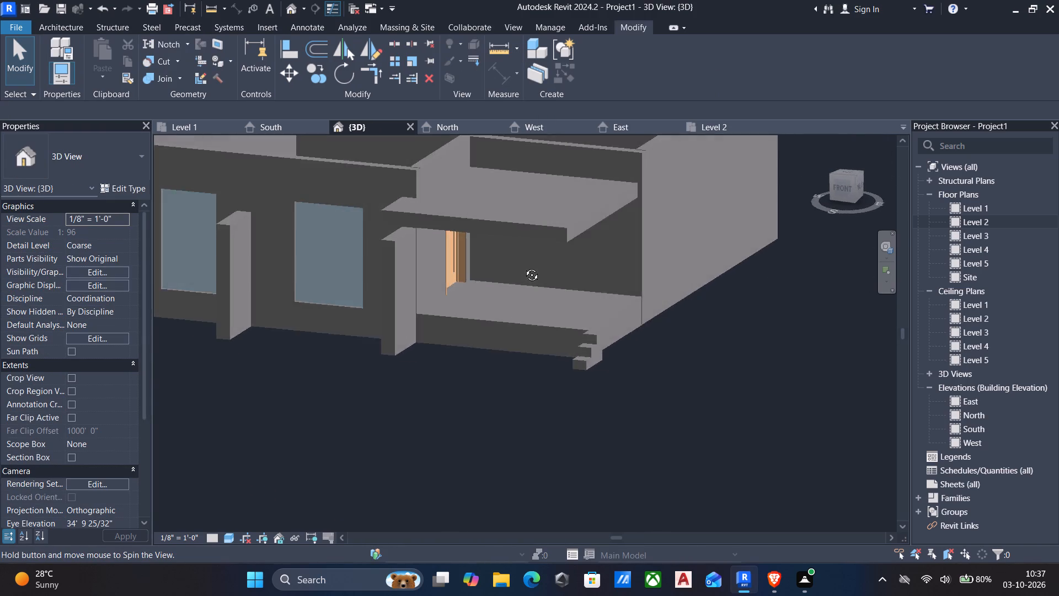
pyautogui.keyDown('shift'); pyautogui.moveTo(523, 267); pyautogui.dragTo(621, 268, button='middle'); pyautogui.keyUp('shift')
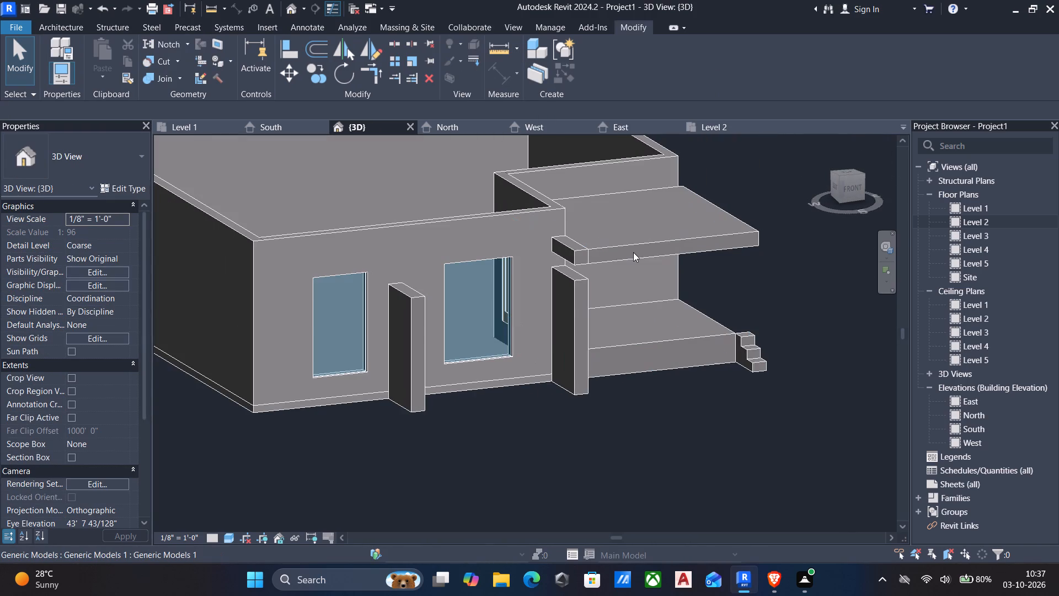
pyautogui.moveTo(607, 284); pyautogui.dragTo(580, 214, button='middle')
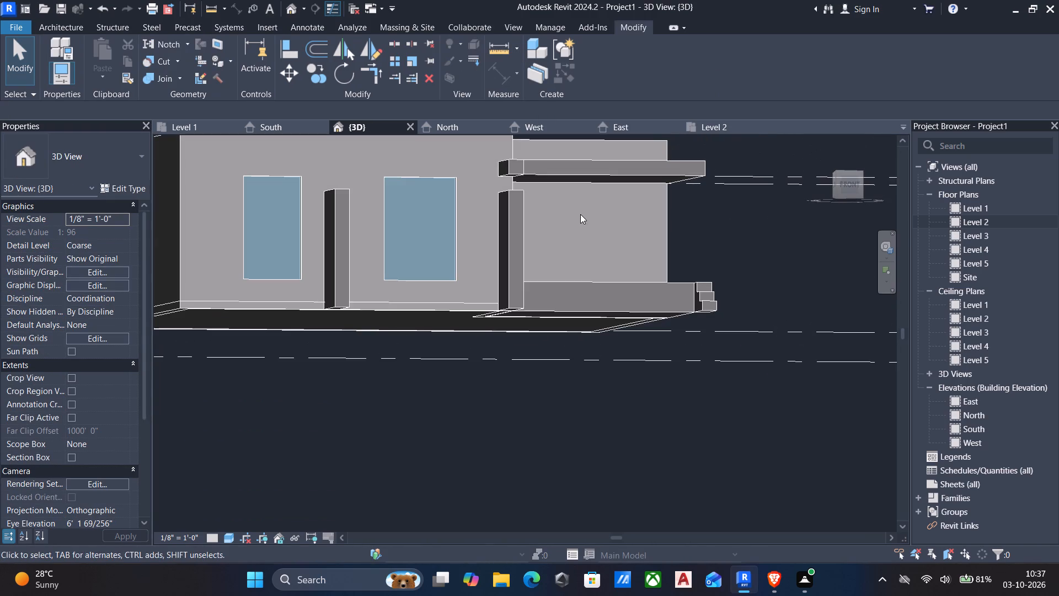
pyautogui.write('al')
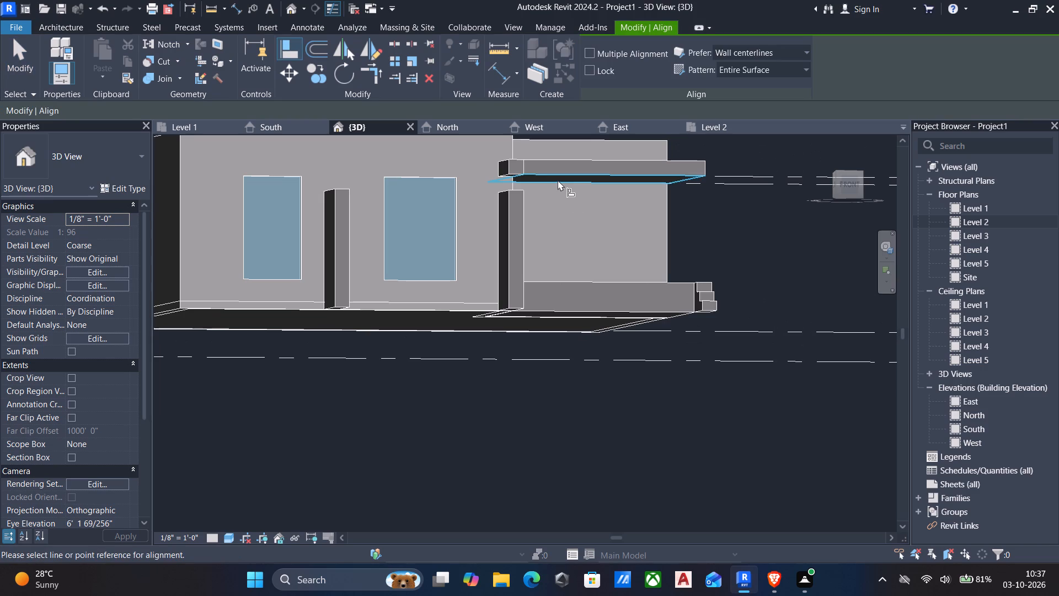
pyautogui.click(558, 180)
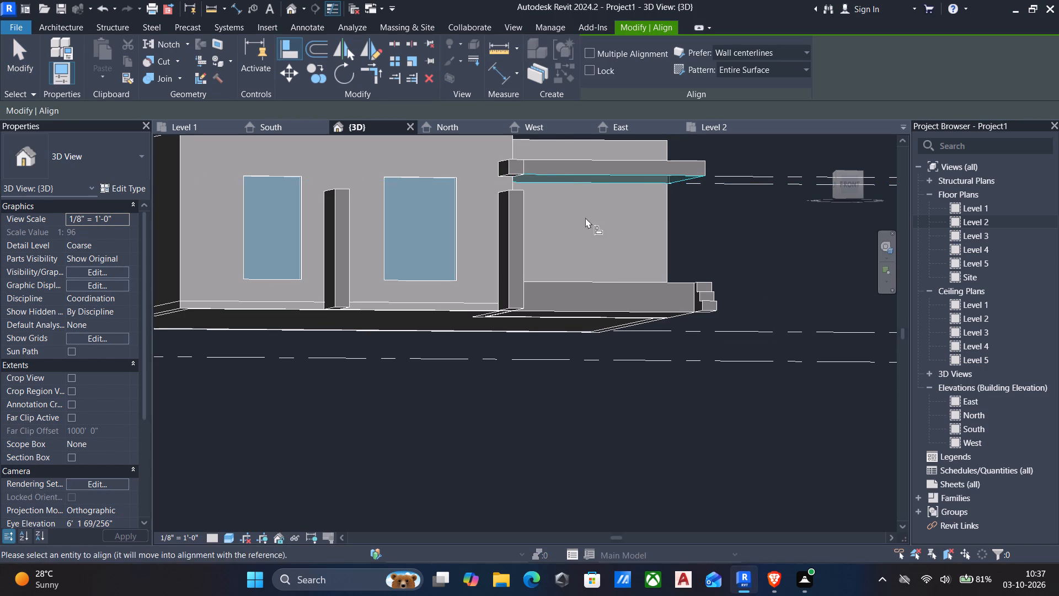
pyautogui.keyDown('shift'); pyautogui.moveTo(585, 217); pyautogui.dragTo(582, 316, button='middle'); pyautogui.keyUp('shift')
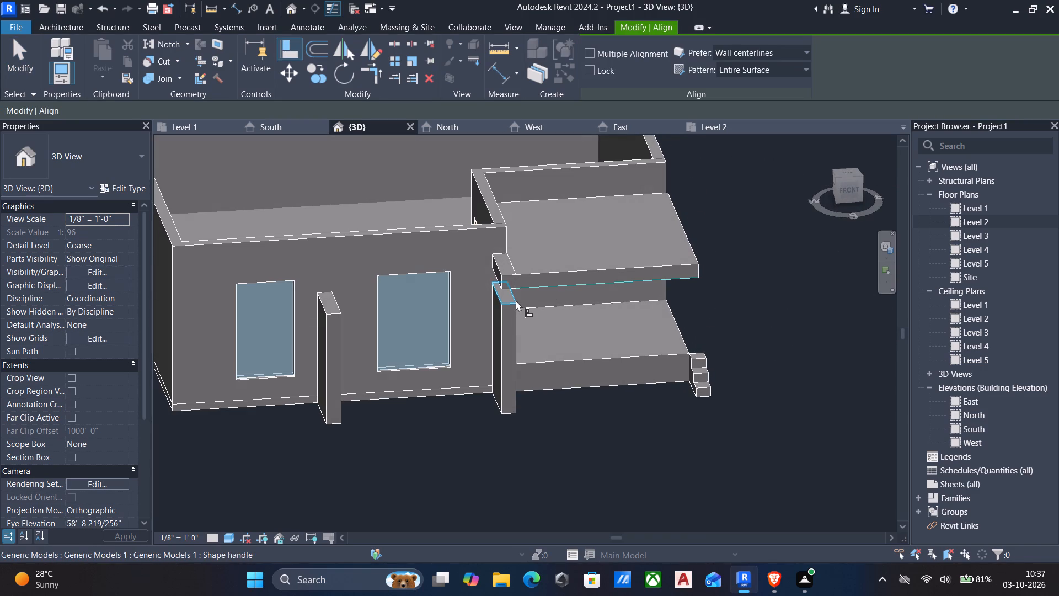
pyautogui.click(502, 300)
pyautogui.press('Escape')
pyautogui.moveTo(475, 306); pyautogui.dragTo(470, 295, button='middle')
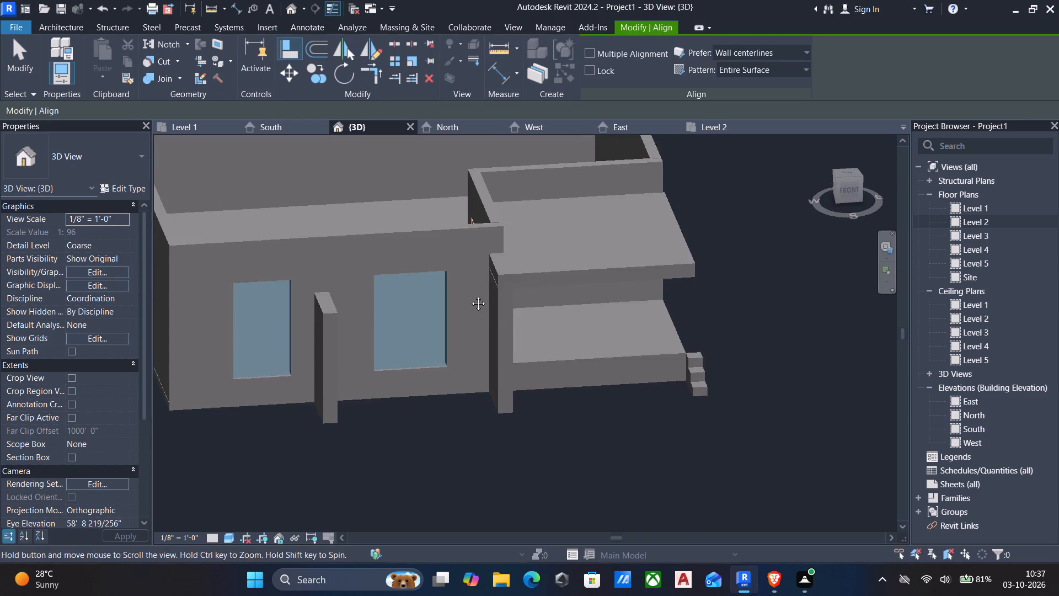
pyautogui.moveTo(470, 295); pyautogui.dragTo(470, 294, button='middle')
pyautogui.press('Escape')
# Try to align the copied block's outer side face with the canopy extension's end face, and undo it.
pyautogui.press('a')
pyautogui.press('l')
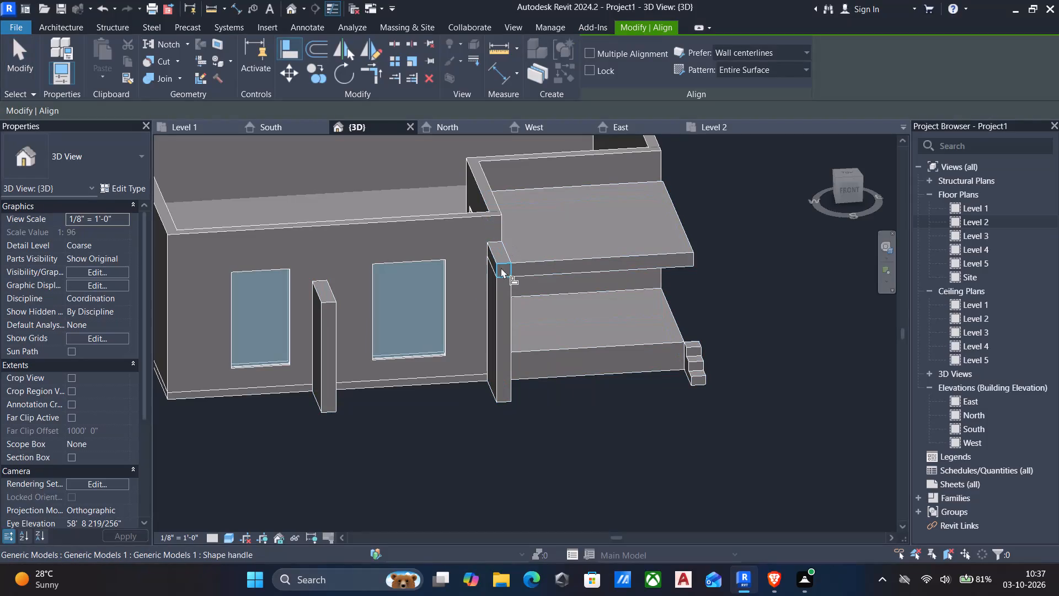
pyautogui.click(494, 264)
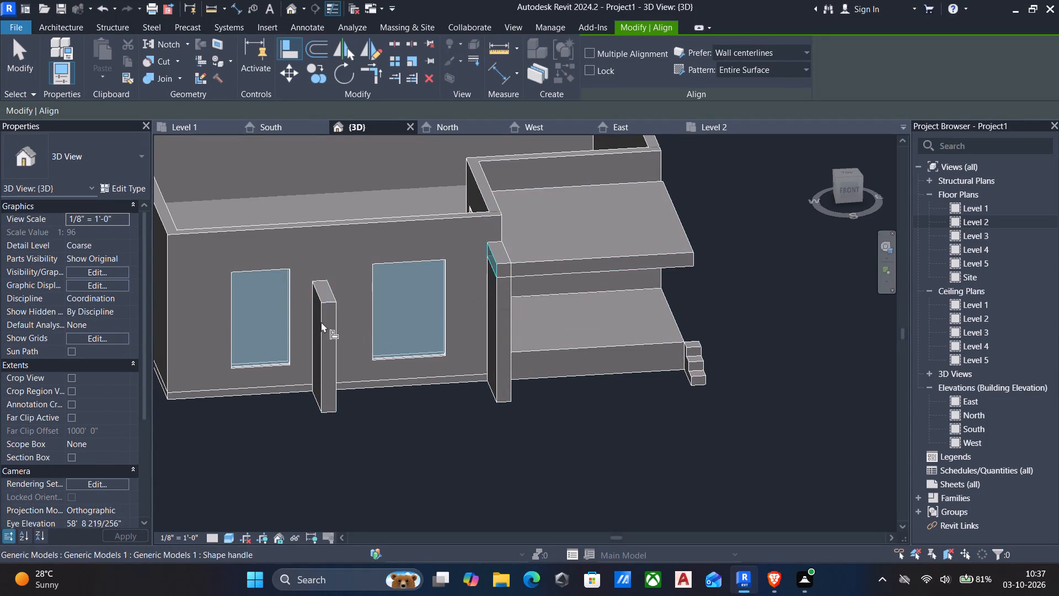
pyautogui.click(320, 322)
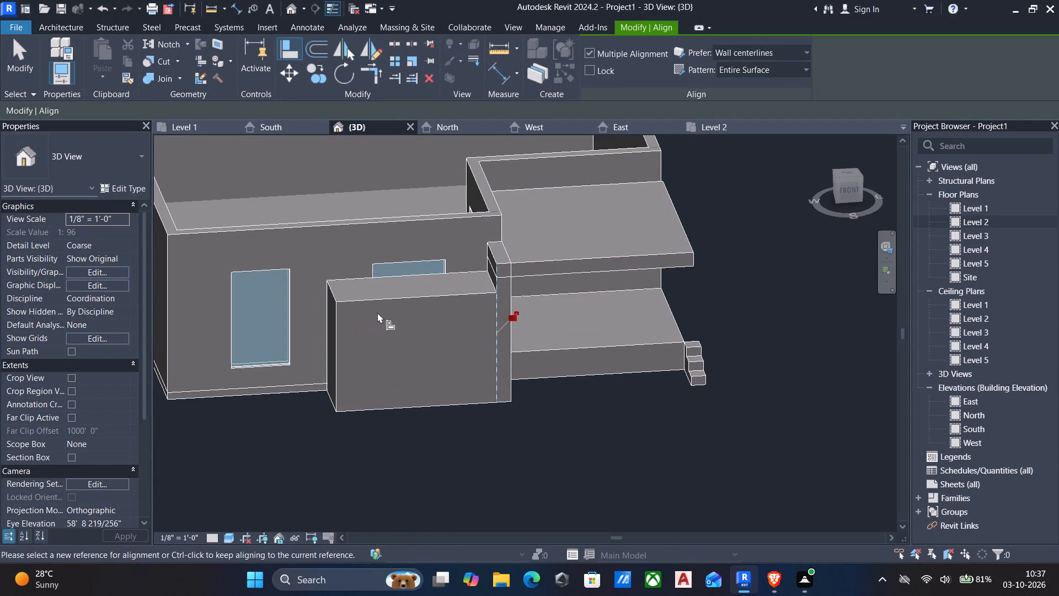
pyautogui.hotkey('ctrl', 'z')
# Align the canopy extension's end face with the outer side face of the copied block between the windows.
pyautogui.click(314, 322)
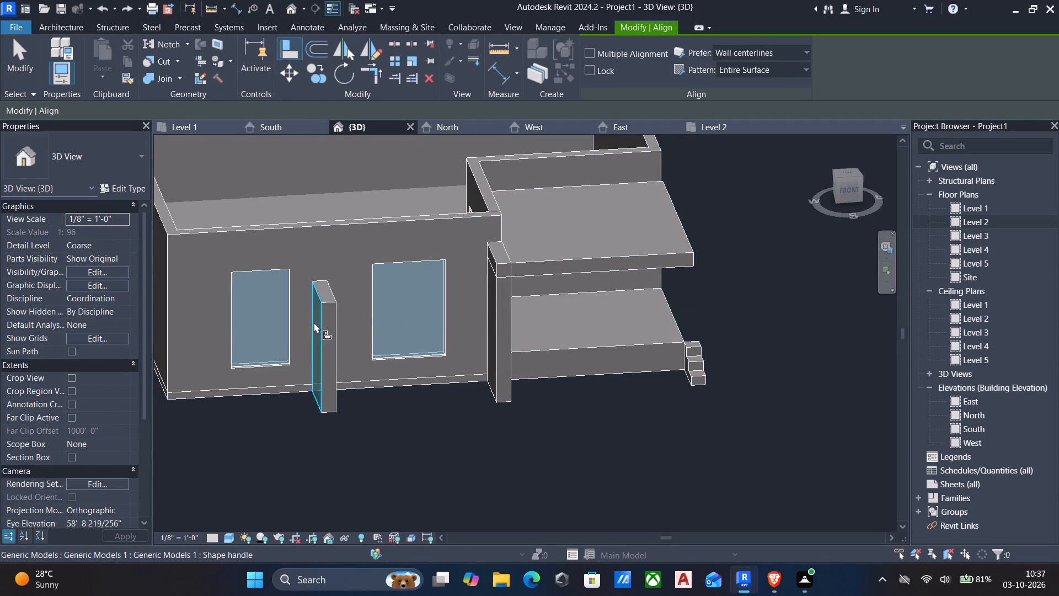
pyautogui.click(491, 260)
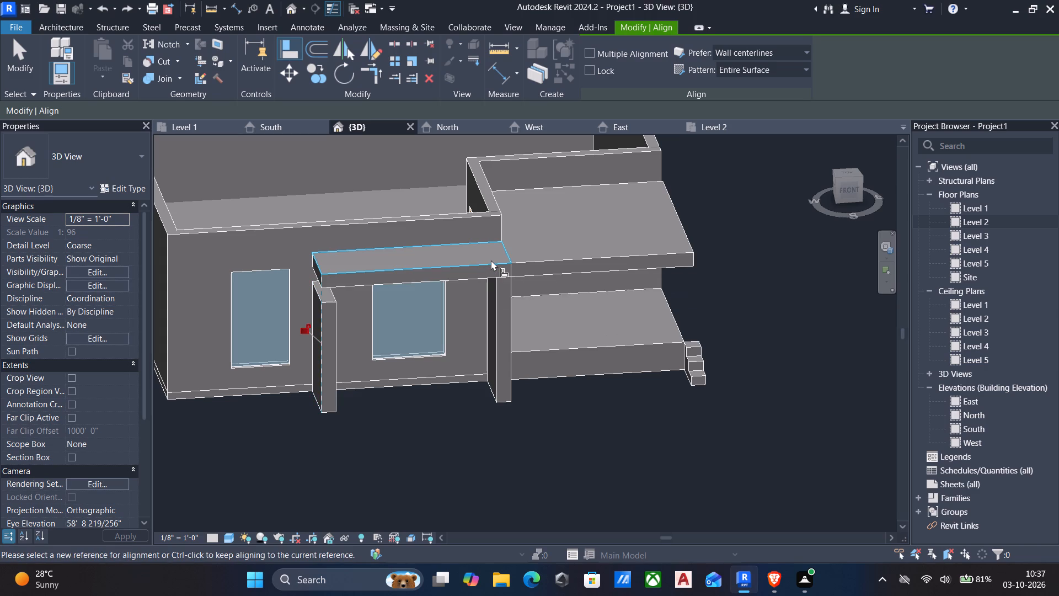
pyautogui.press('Escape')
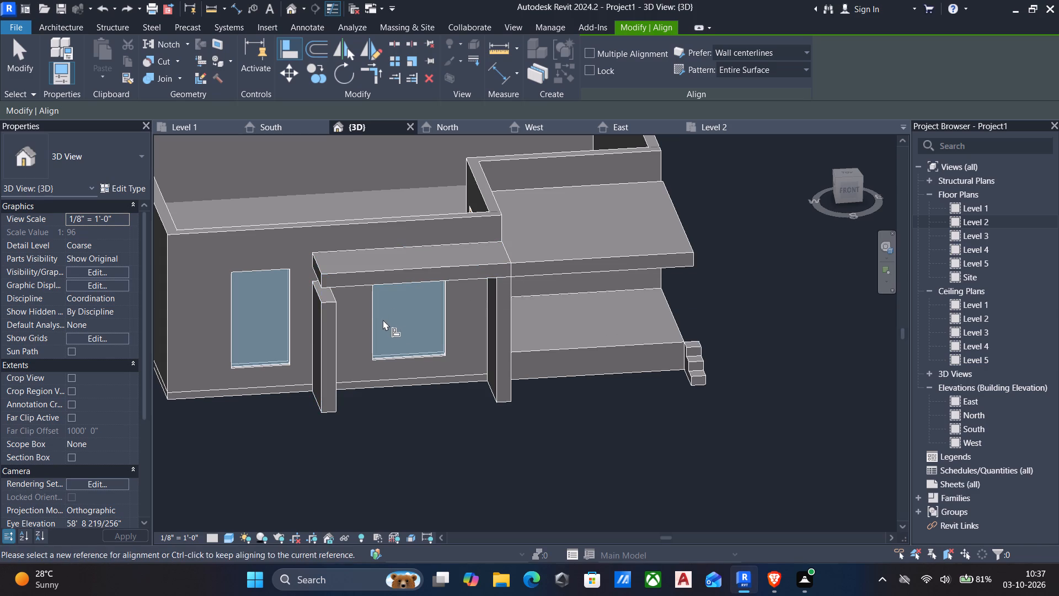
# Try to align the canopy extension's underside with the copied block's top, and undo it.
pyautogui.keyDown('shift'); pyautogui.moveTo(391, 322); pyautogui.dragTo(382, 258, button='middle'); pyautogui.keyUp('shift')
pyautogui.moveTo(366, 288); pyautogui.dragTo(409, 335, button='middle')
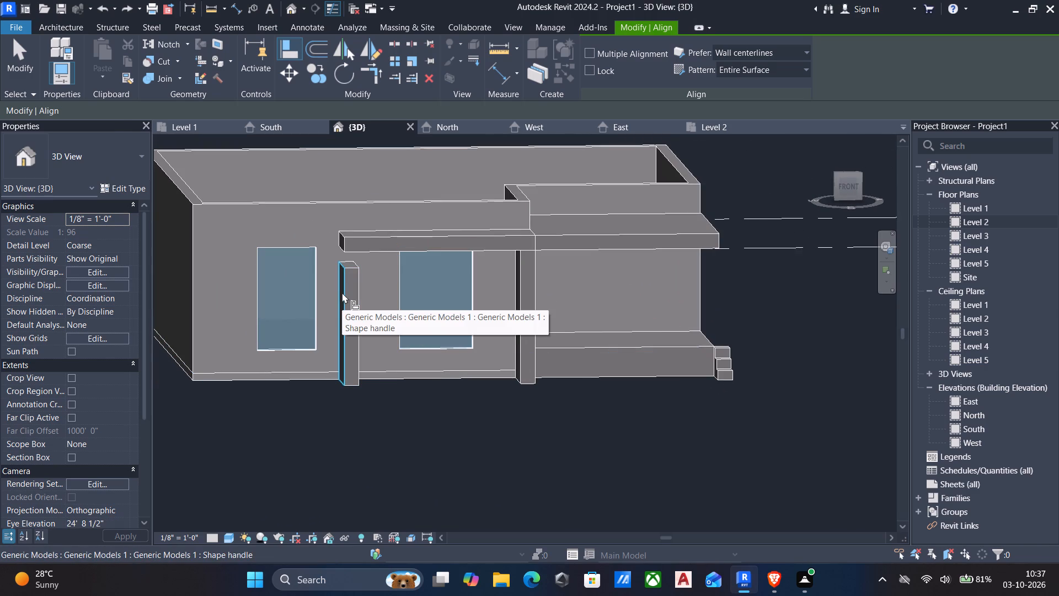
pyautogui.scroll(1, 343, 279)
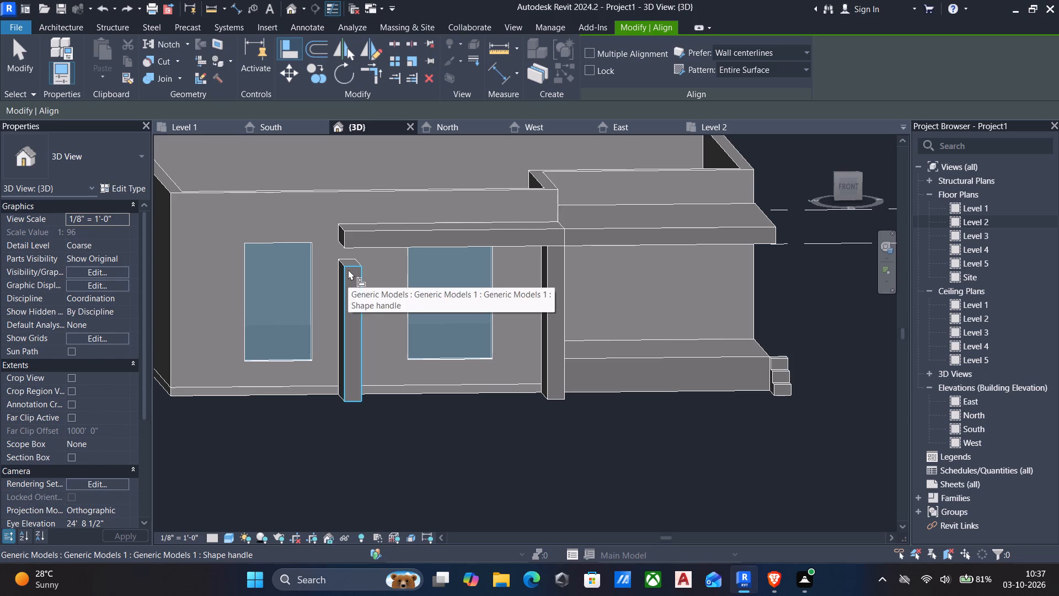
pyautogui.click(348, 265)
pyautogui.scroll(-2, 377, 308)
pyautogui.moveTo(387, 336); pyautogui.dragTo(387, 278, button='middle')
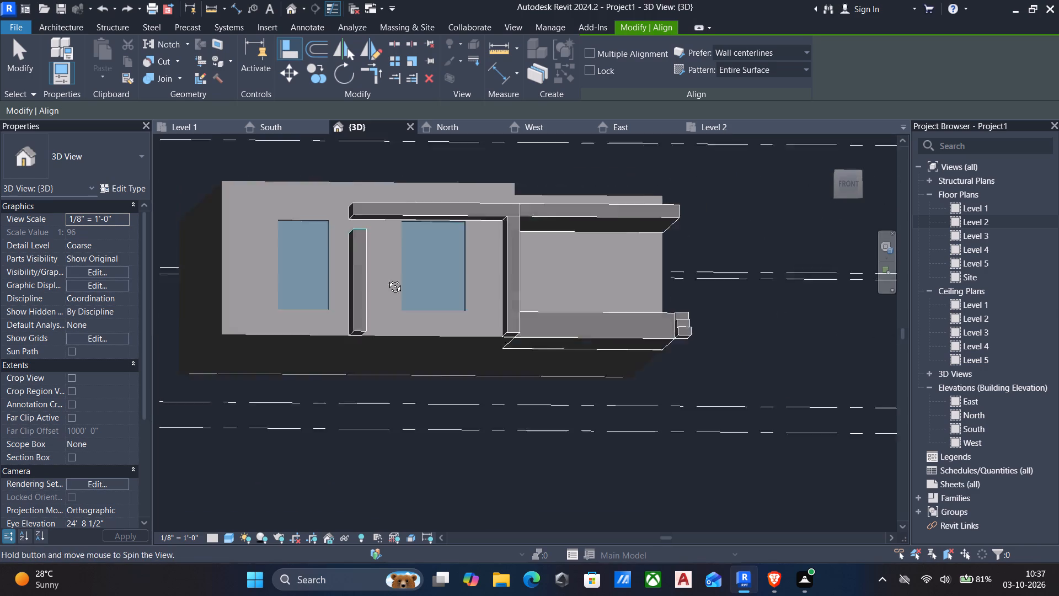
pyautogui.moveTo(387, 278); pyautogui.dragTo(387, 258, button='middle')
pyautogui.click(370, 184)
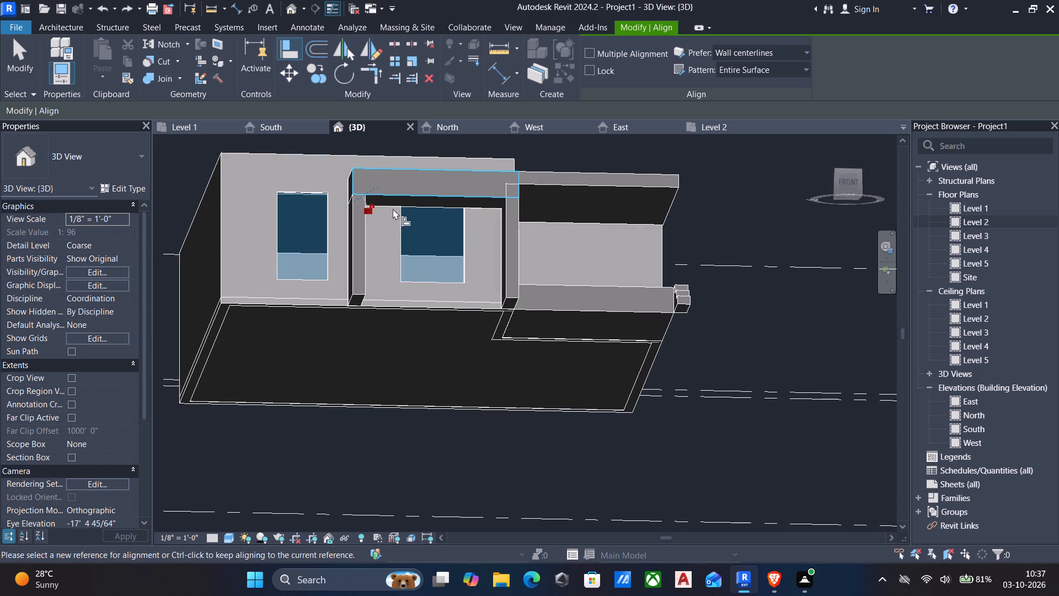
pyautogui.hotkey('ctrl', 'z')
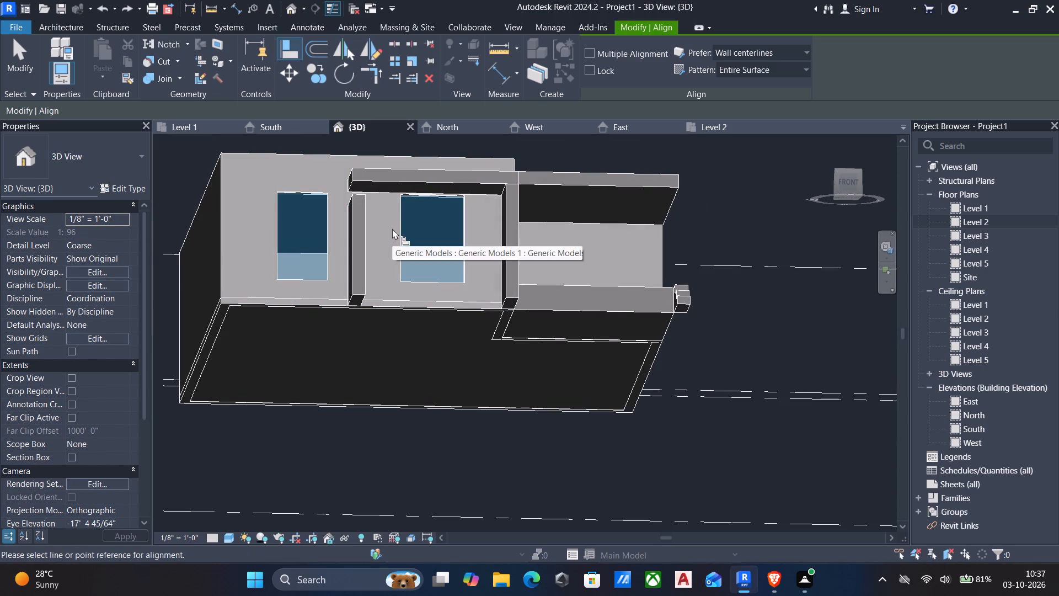
# Align the top of the copied block between the windows with the canopy extension's underside.
pyautogui.click(365, 185)
pyautogui.keyDown('shift'); pyautogui.moveTo(382, 212); pyautogui.dragTo(392, 279, button='middle'); pyautogui.keyUp('shift')
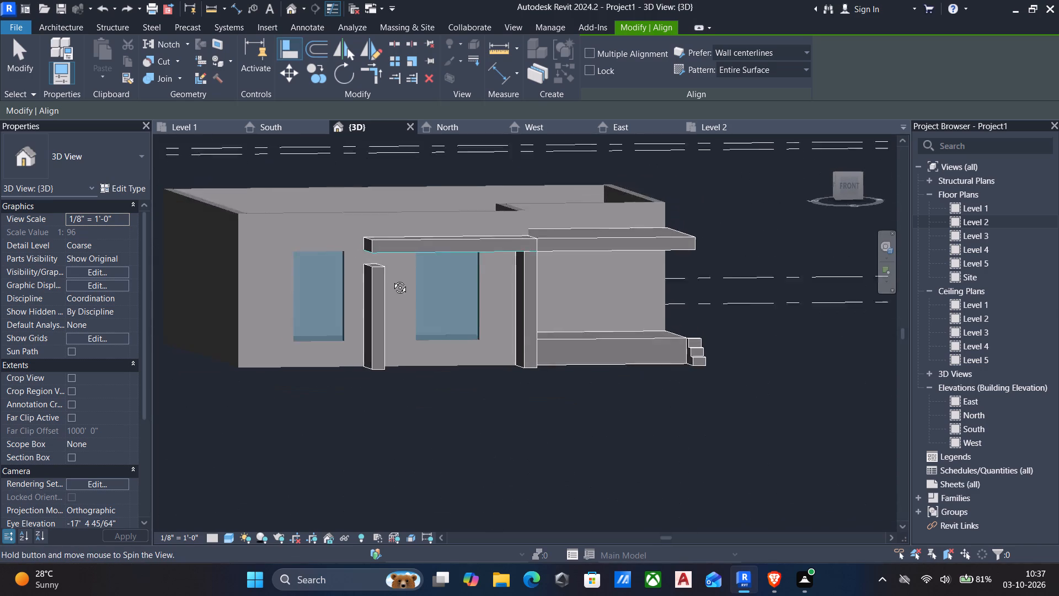
pyautogui.keyDown('shift'); pyautogui.moveTo(392, 279); pyautogui.dragTo(392, 284, button='middle'); pyautogui.keyUp('shift')
pyautogui.click(372, 268)
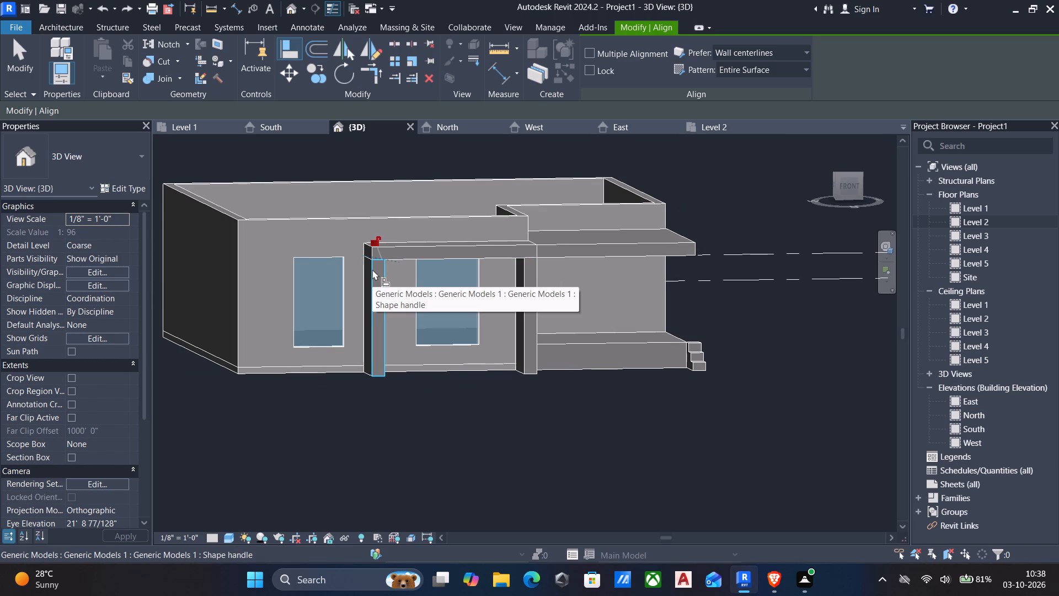
pyautogui.press('Escape')
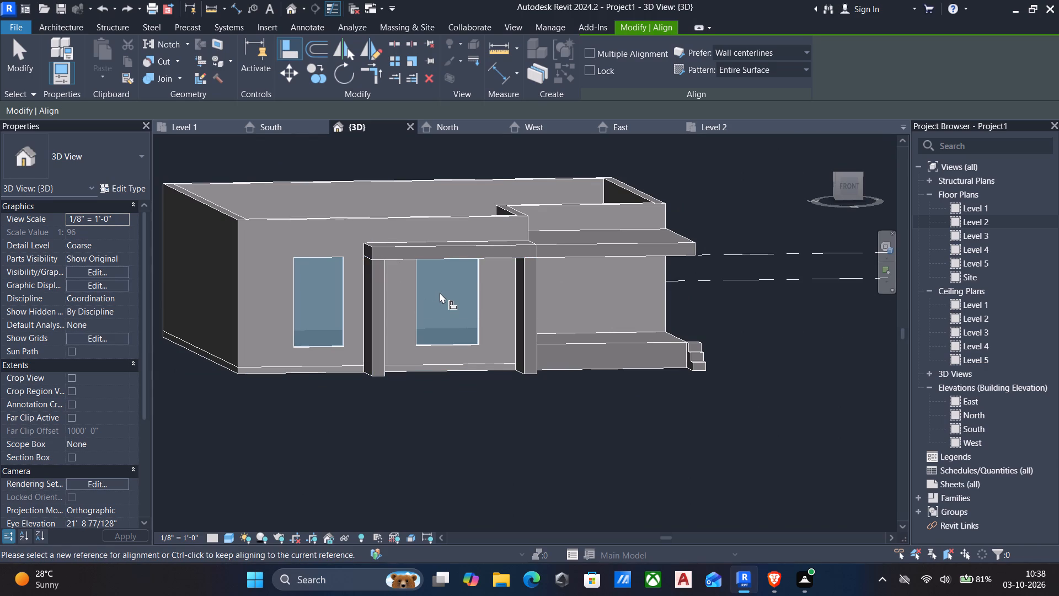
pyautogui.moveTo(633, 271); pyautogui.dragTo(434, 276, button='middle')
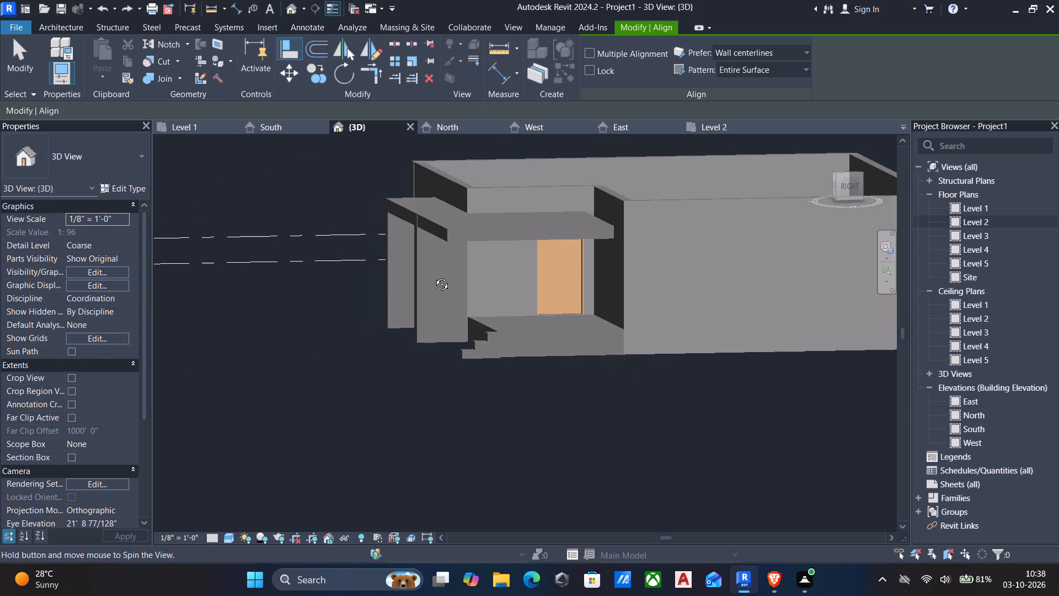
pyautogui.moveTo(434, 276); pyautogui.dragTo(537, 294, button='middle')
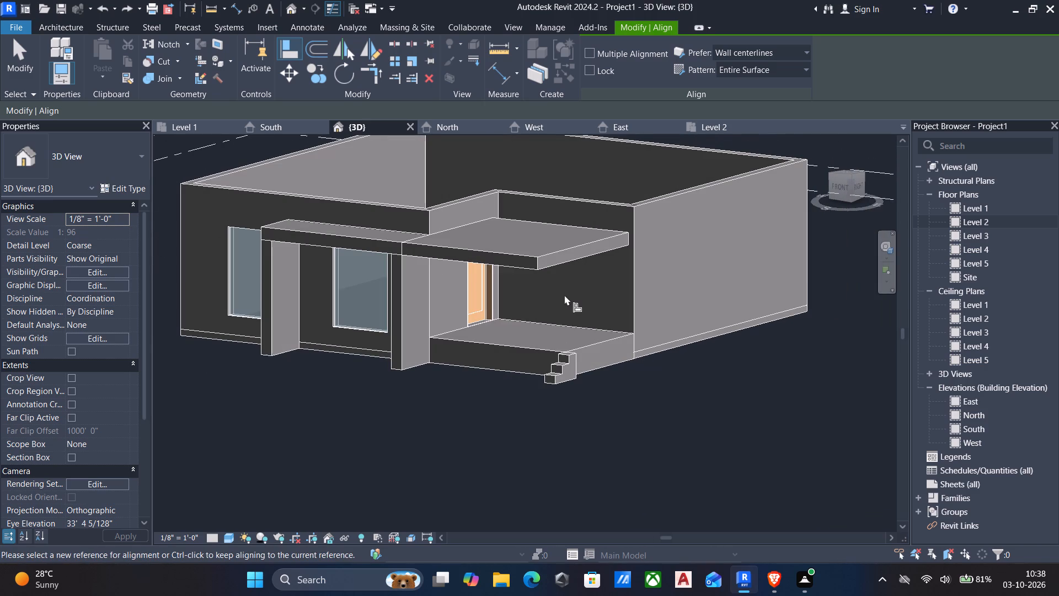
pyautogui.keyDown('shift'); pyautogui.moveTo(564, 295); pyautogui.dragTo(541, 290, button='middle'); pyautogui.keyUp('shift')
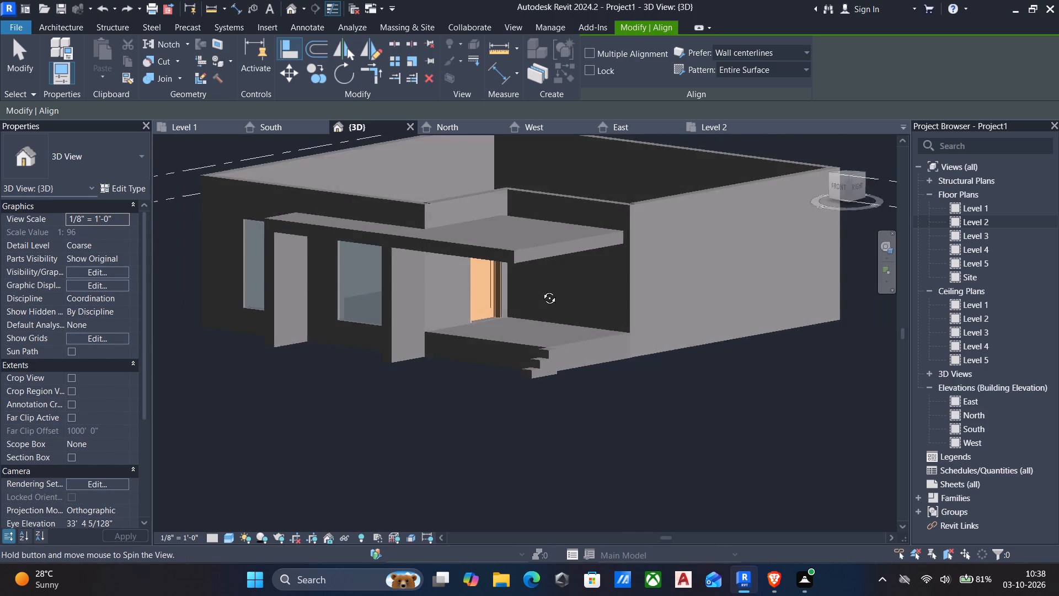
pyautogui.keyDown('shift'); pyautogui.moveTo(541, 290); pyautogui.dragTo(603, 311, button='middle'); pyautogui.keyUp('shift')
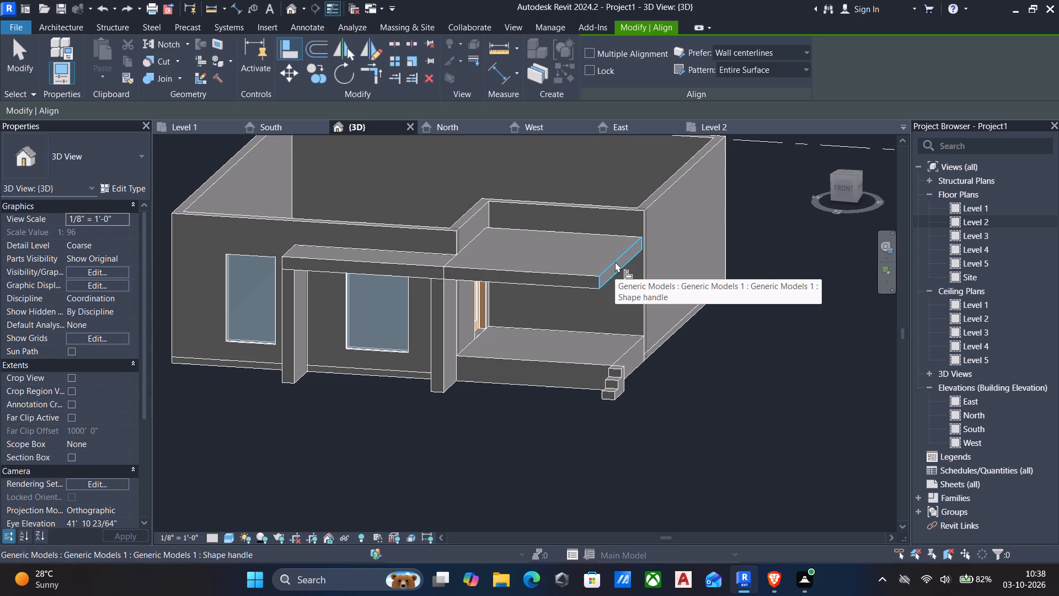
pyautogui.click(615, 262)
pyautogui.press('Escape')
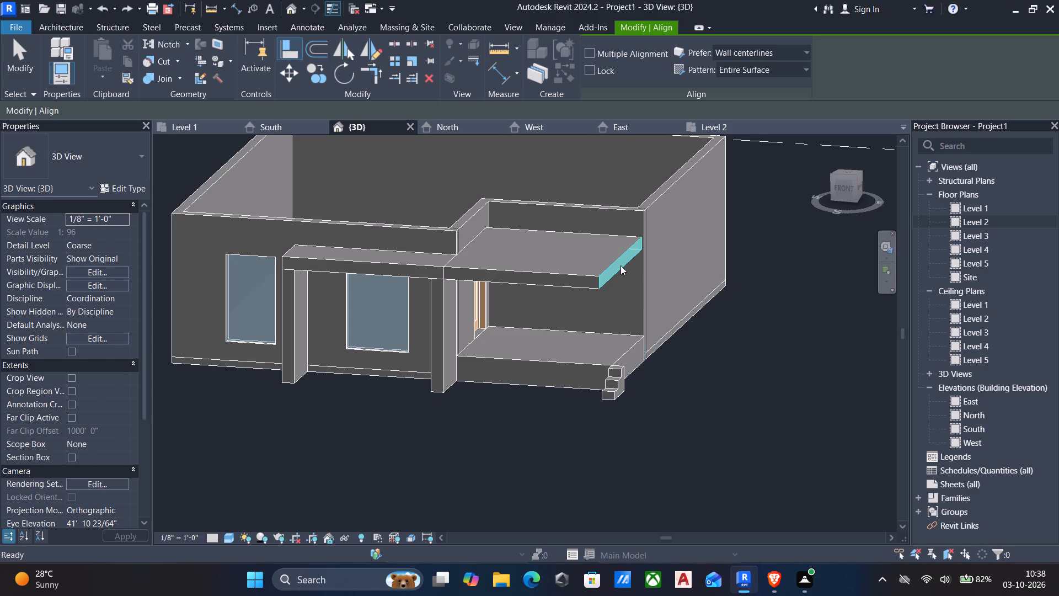
# Stretch the outer end of the canopy over the entrance slightly past the building's side wall.
pyautogui.press('Escape')
pyautogui.click(616, 265)
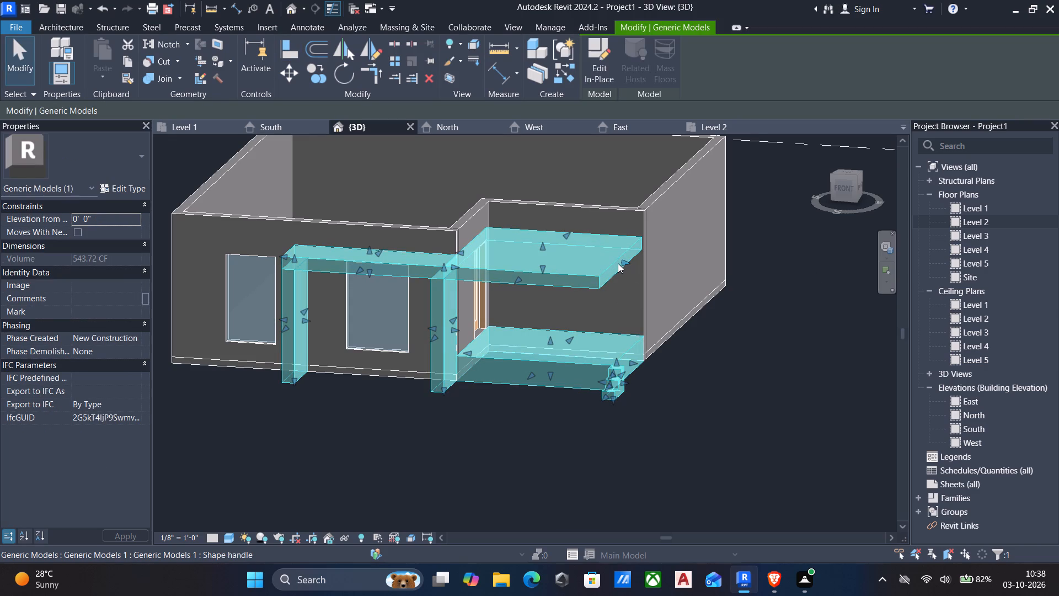
pyautogui.moveTo(623, 263); pyautogui.dragTo(644, 262)
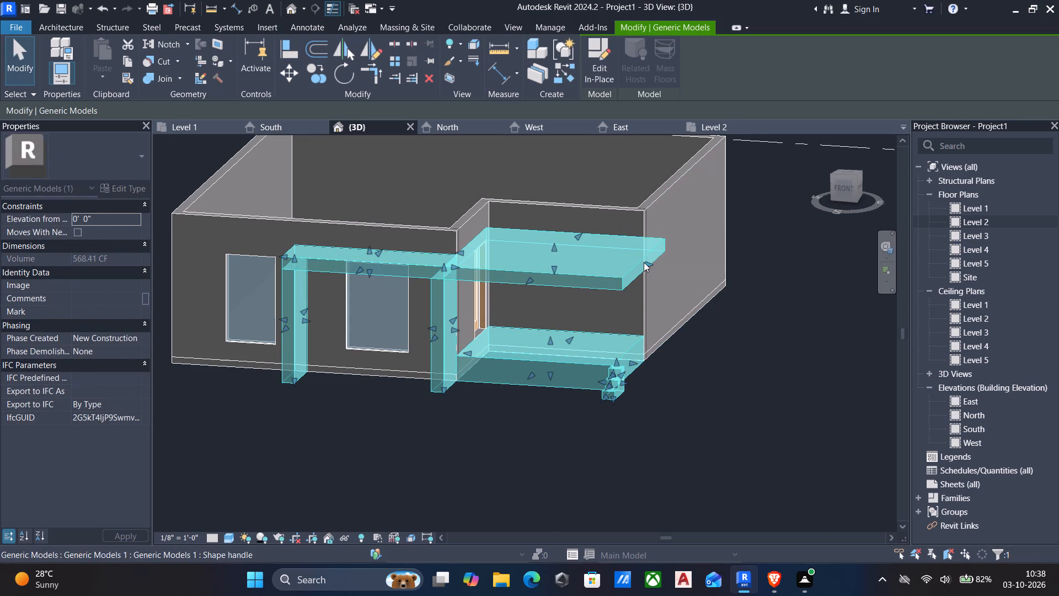
pyautogui.press('Escape')
# Examine the lengthened entrance canopy, upright blocks and steps from the side and front of the building.
pyautogui.keyDown('shift'); pyautogui.moveTo(644, 275); pyautogui.dragTo(338, 279, button='middle'); pyautogui.keyUp('shift')
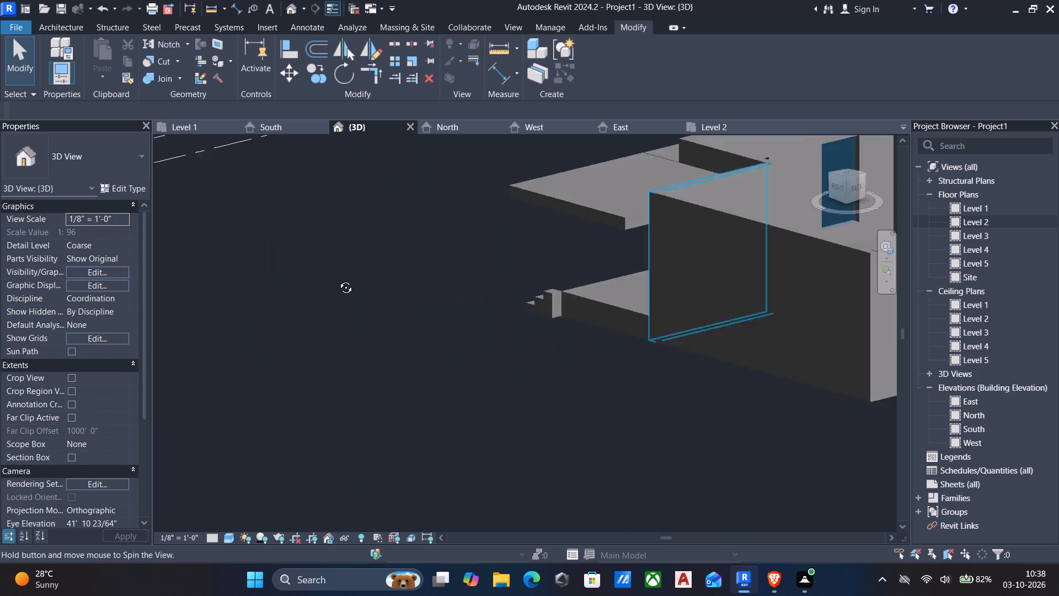
pyautogui.keyDown('shift'); pyautogui.moveTo(338, 279); pyautogui.dragTo(335, 279, button='middle'); pyautogui.keyUp('shift')
pyautogui.keyDown('shift'); pyautogui.moveTo(388, 264); pyautogui.dragTo(609, 269, button='middle'); pyautogui.keyUp('shift')
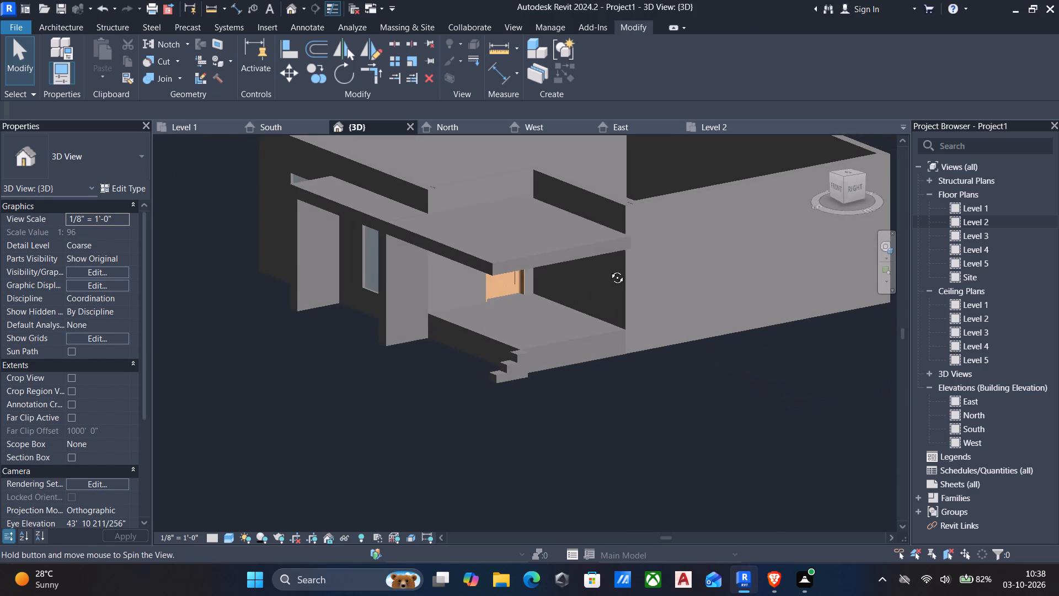
pyautogui.keyDown('shift'); pyautogui.moveTo(609, 269); pyautogui.dragTo(608, 272, button='middle'); pyautogui.keyUp('shift')
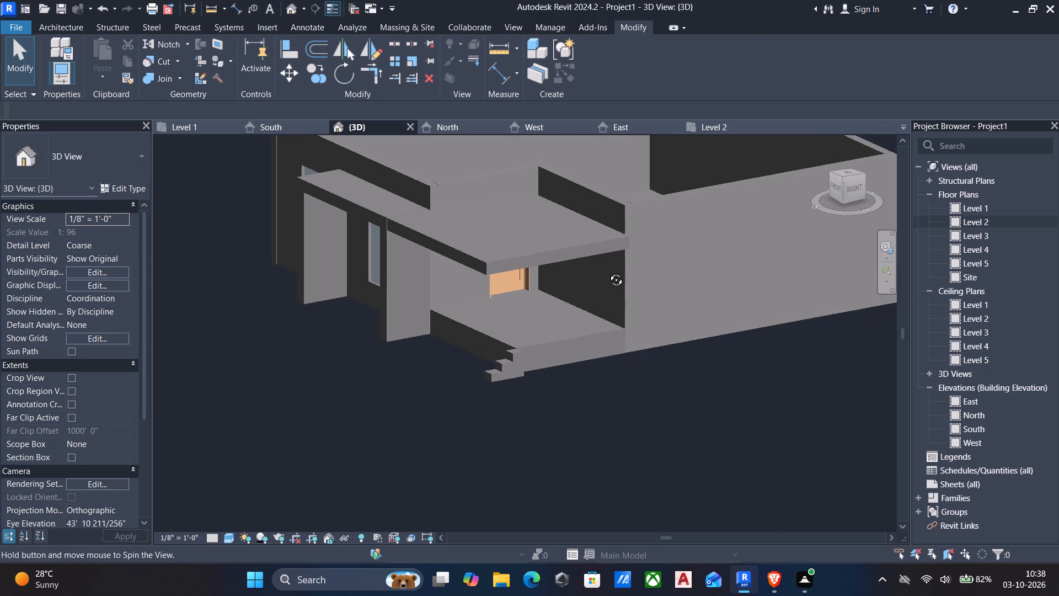
pyautogui.keyDown('shift'); pyautogui.moveTo(608, 272); pyautogui.dragTo(696, 256, button='middle'); pyautogui.keyUp('shift')
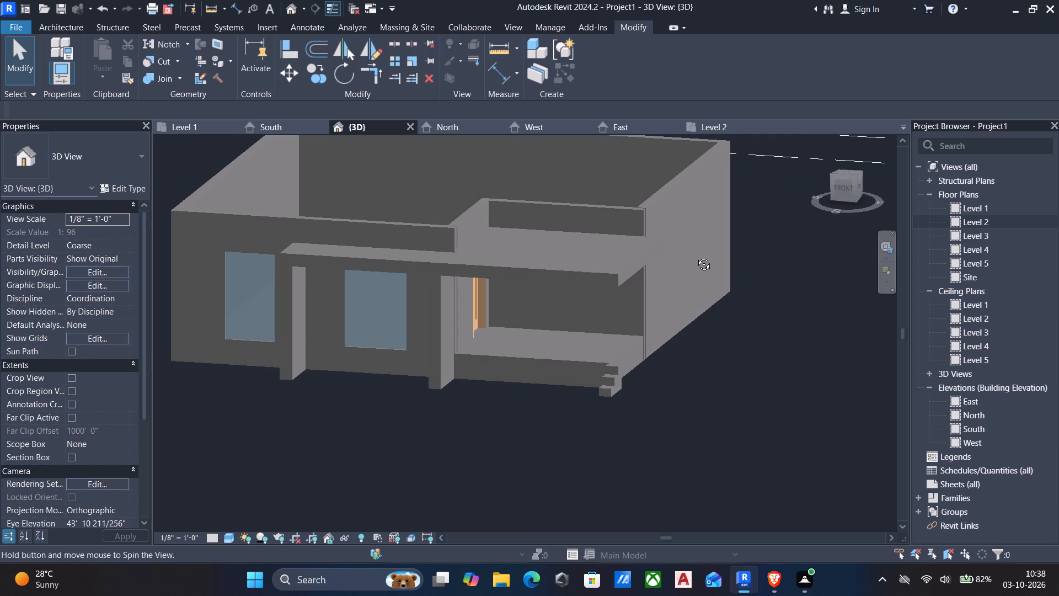
pyautogui.keyDown('shift'); pyautogui.moveTo(696, 256); pyautogui.dragTo(677, 253, button='middle'); pyautogui.keyUp('shift')
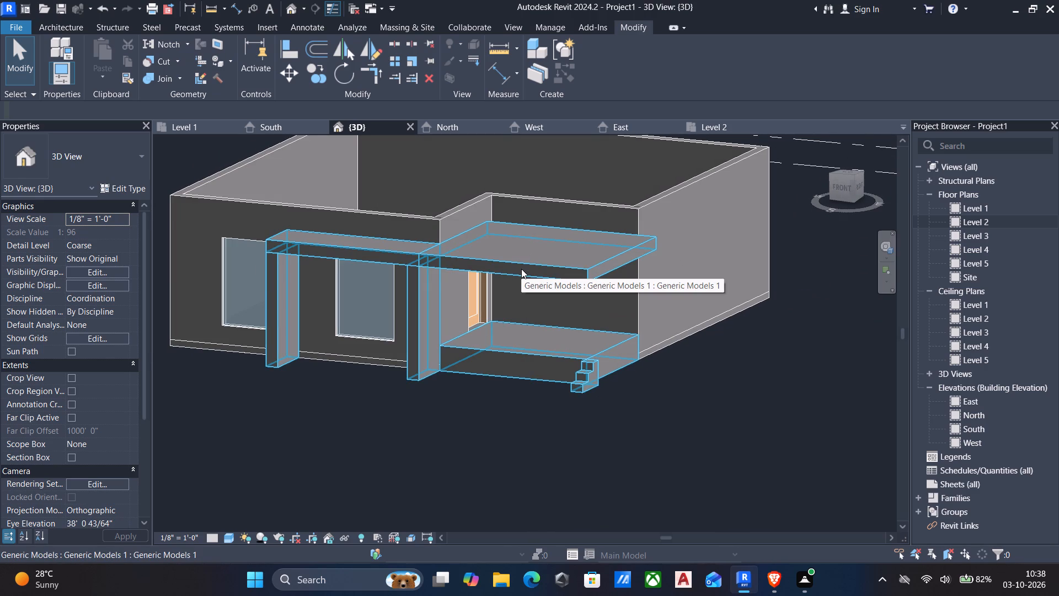
pyautogui.keyDown('shift'); pyautogui.moveTo(516, 280); pyautogui.dragTo(396, 291, button='middle'); pyautogui.keyUp('shift')
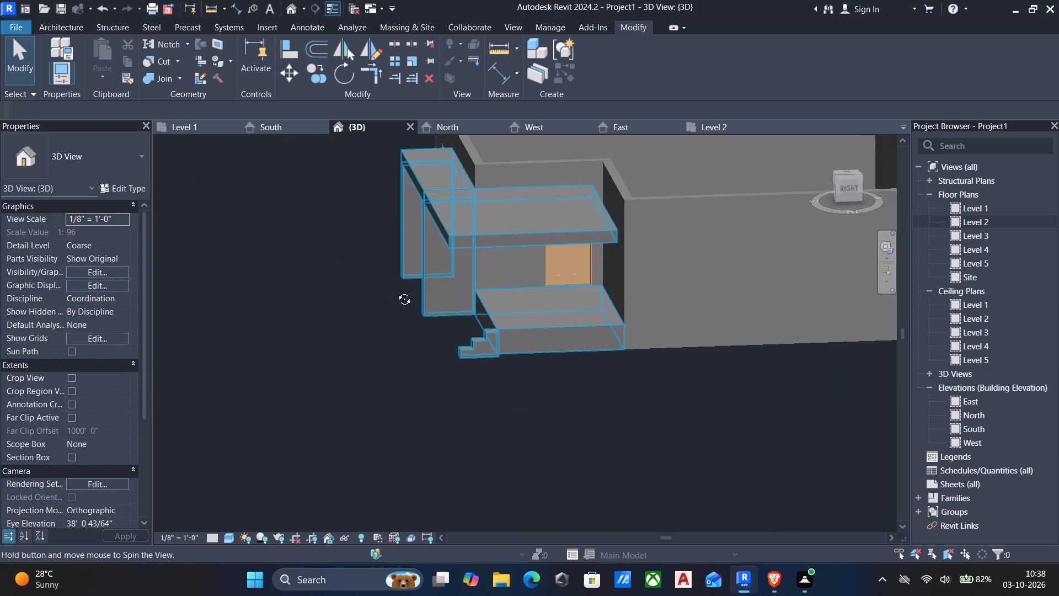
pyautogui.keyDown('shift'); pyautogui.moveTo(396, 291); pyautogui.dragTo(621, 271, button='middle'); pyautogui.keyUp('shift')
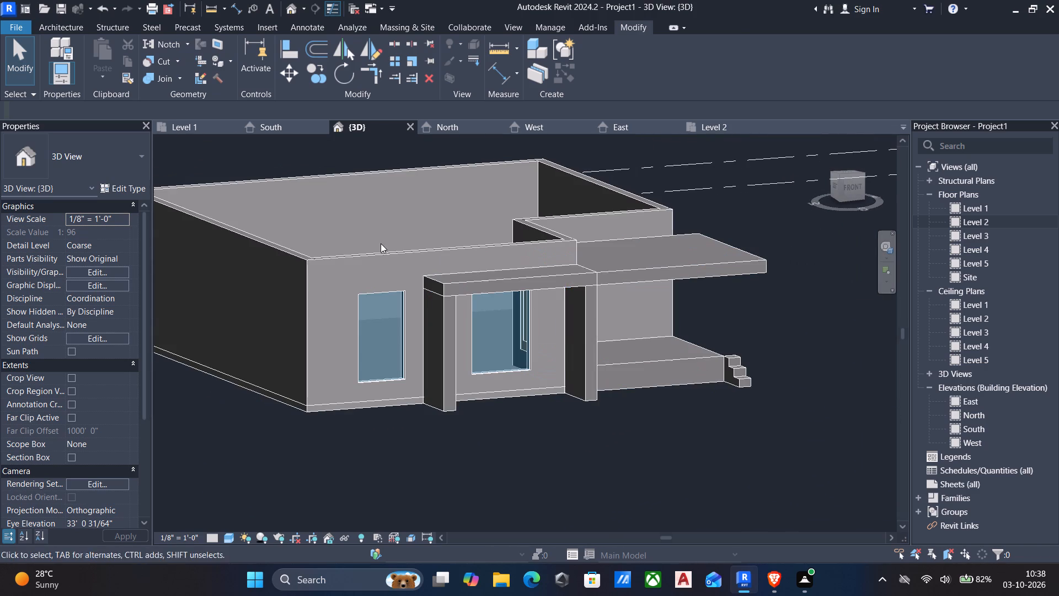
# Edit the in-place model and sketch an extrusion rectangle on the front wall face around the end window, about 8'-8" wide and 10'-1" high.
pyautogui.click(459, 282)
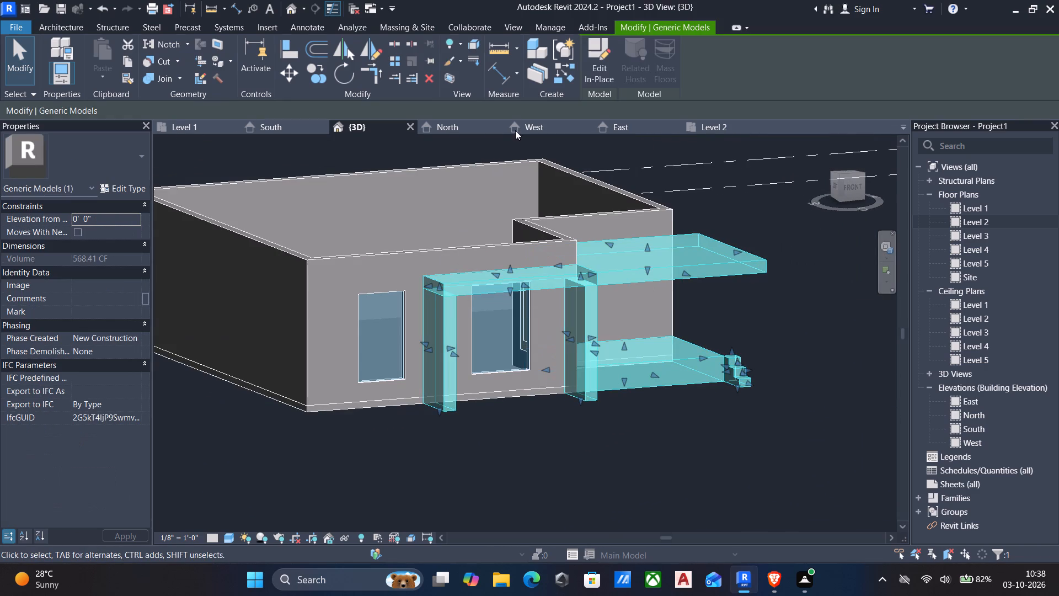
pyautogui.click(590, 65)
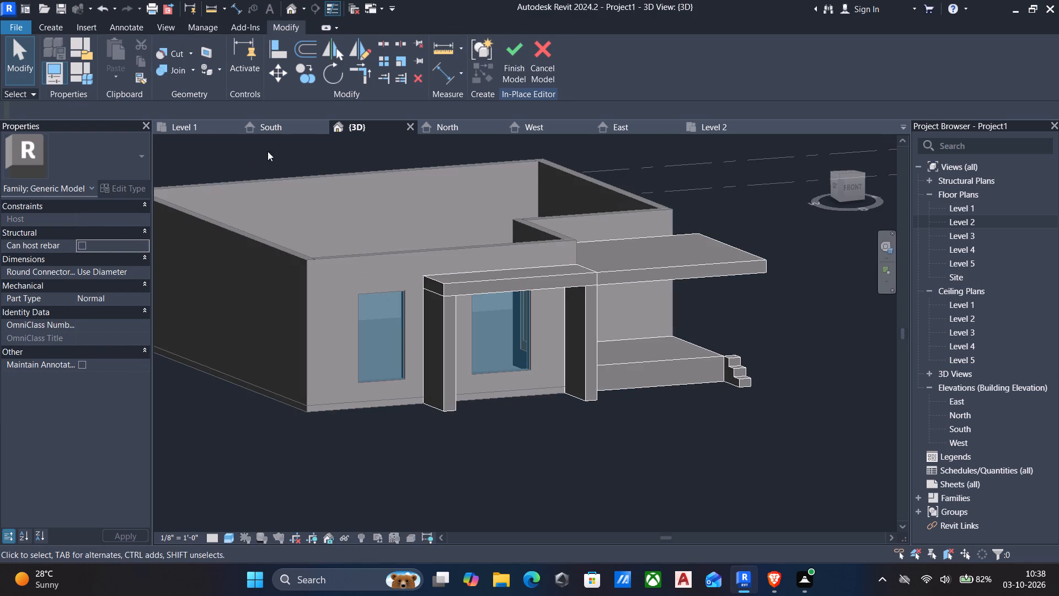
pyautogui.click(47, 30)
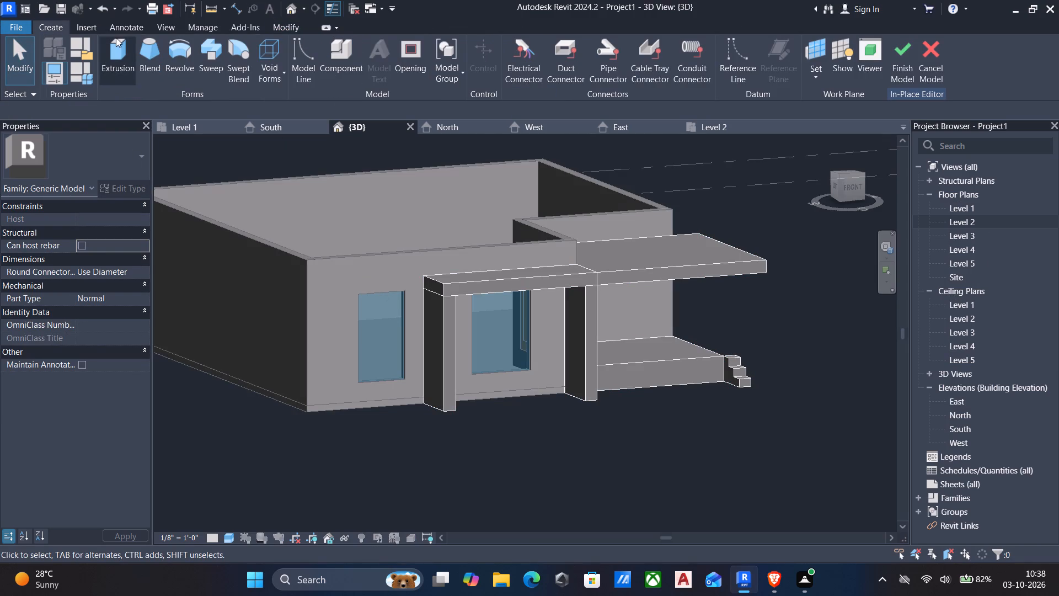
pyautogui.click(120, 53)
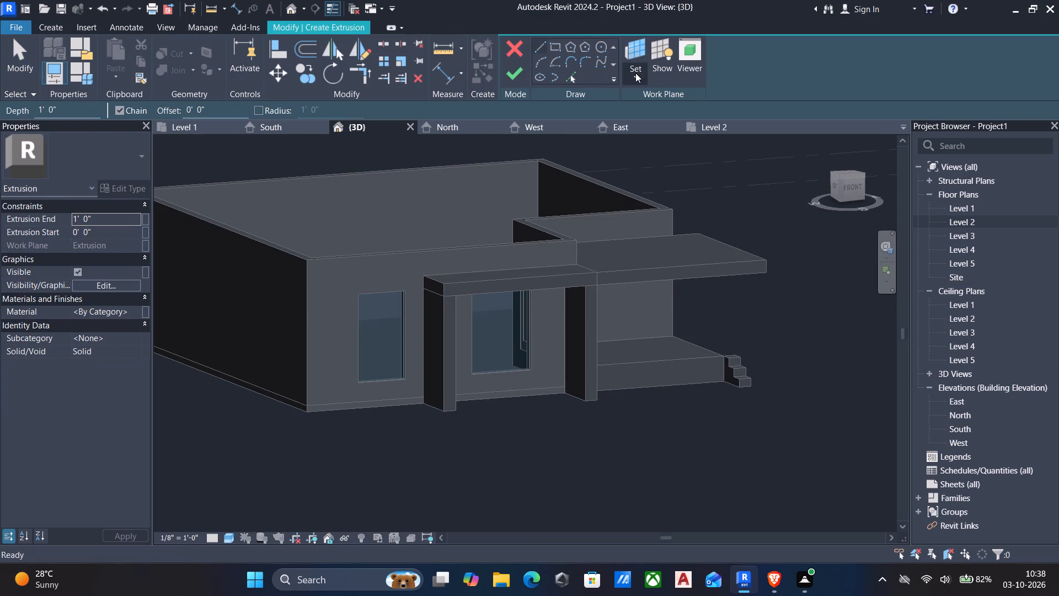
pyautogui.click(637, 73)
pyautogui.click(678, 125)
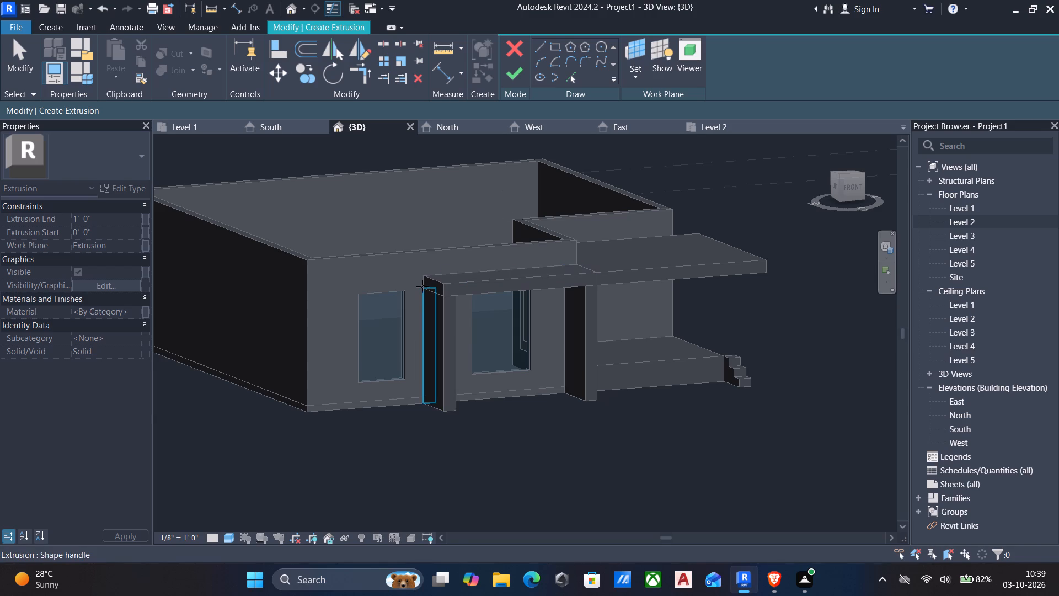
pyautogui.click(382, 288)
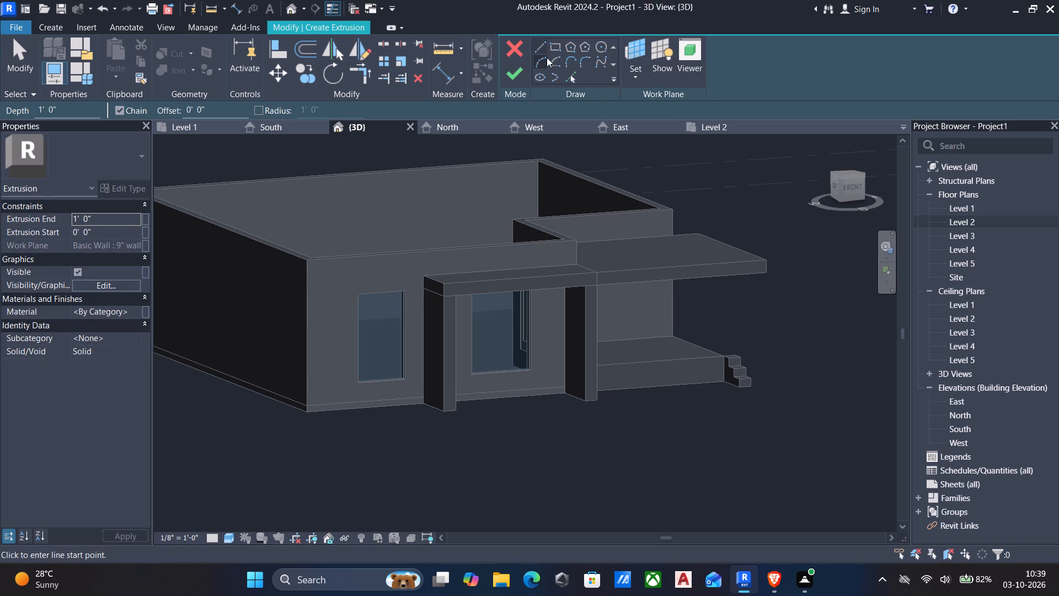
pyautogui.click(554, 46)
pyautogui.scroll(5, 433, 296)
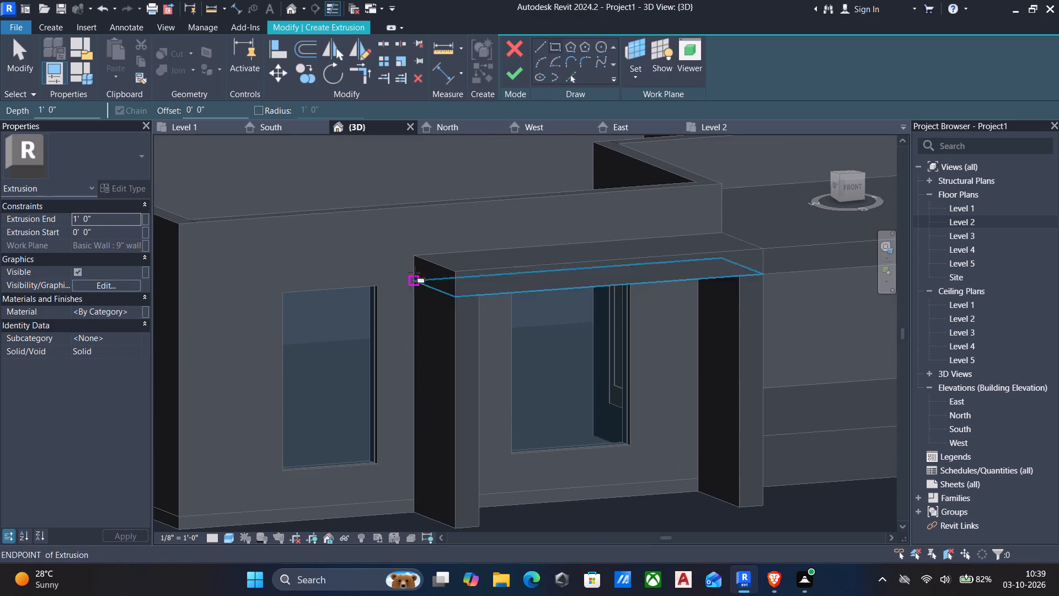
pyautogui.click(411, 257)
pyautogui.moveTo(323, 449); pyautogui.dragTo(327, 349, button='middle')
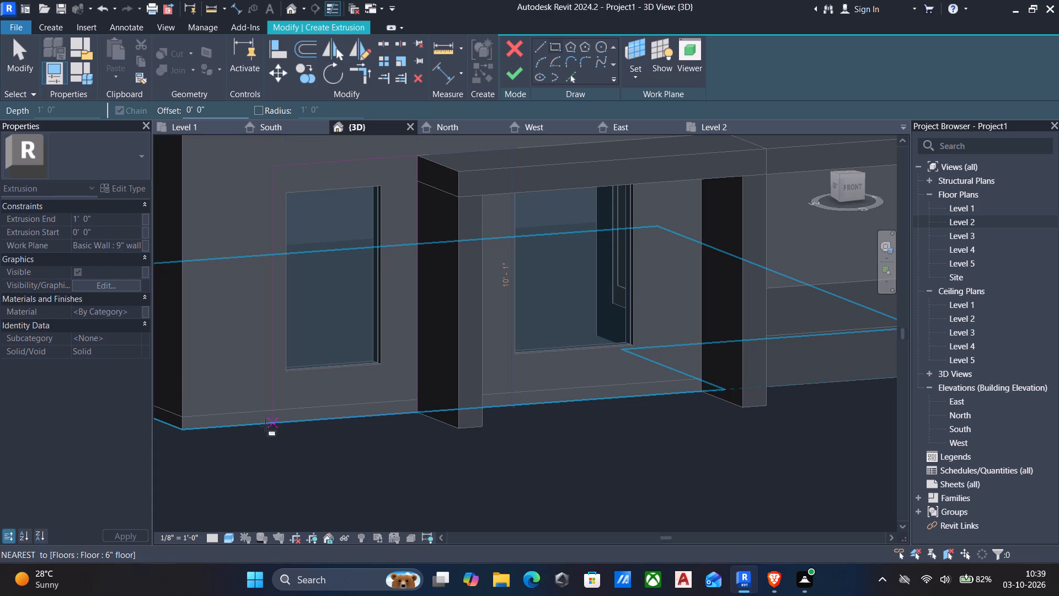
pyautogui.click(211, 430)
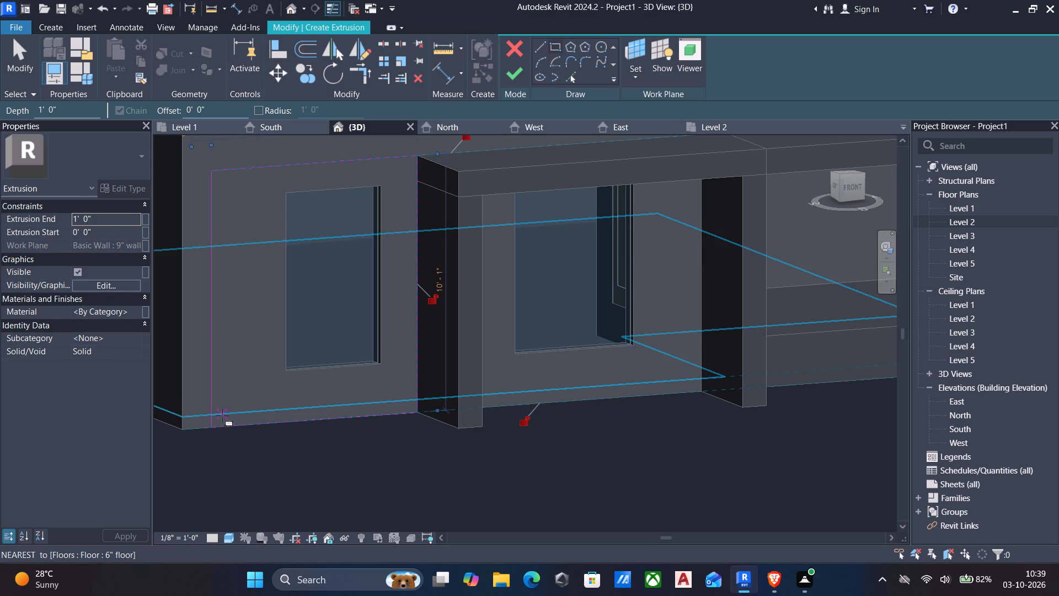
pyautogui.press('Escape')
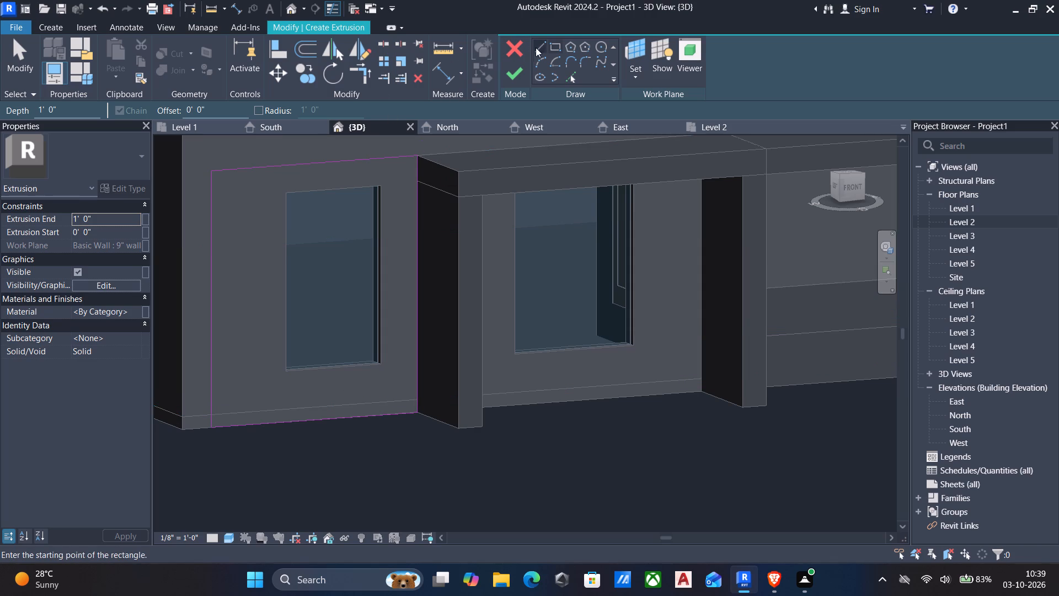
# Sketch an inner 4'-0" by 7'-0" rectangle tracing the end window's opening inside the extrusion outline.
pyautogui.click(555, 48)
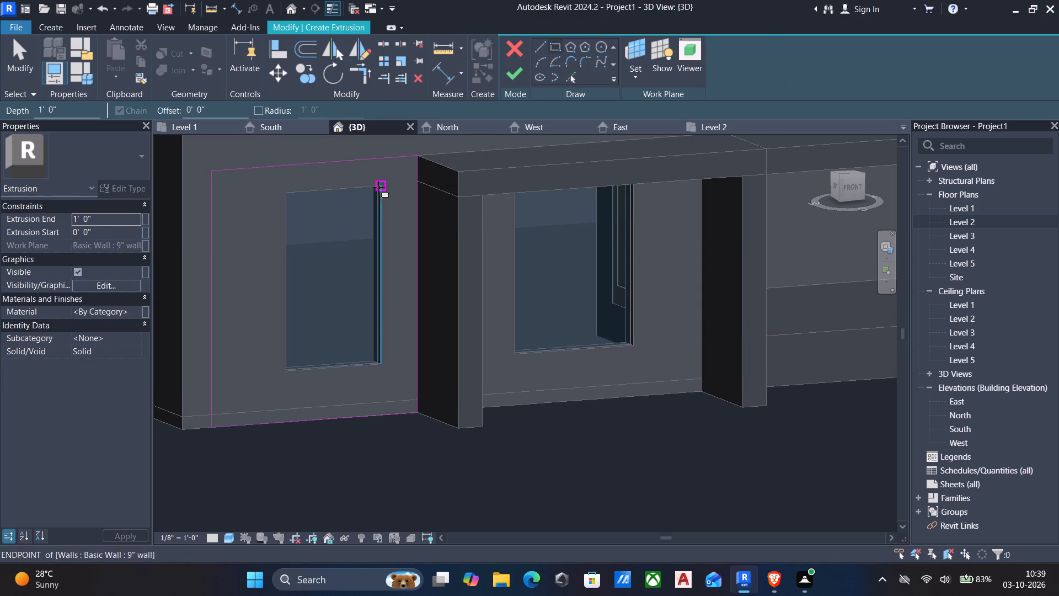
pyautogui.click(378, 187)
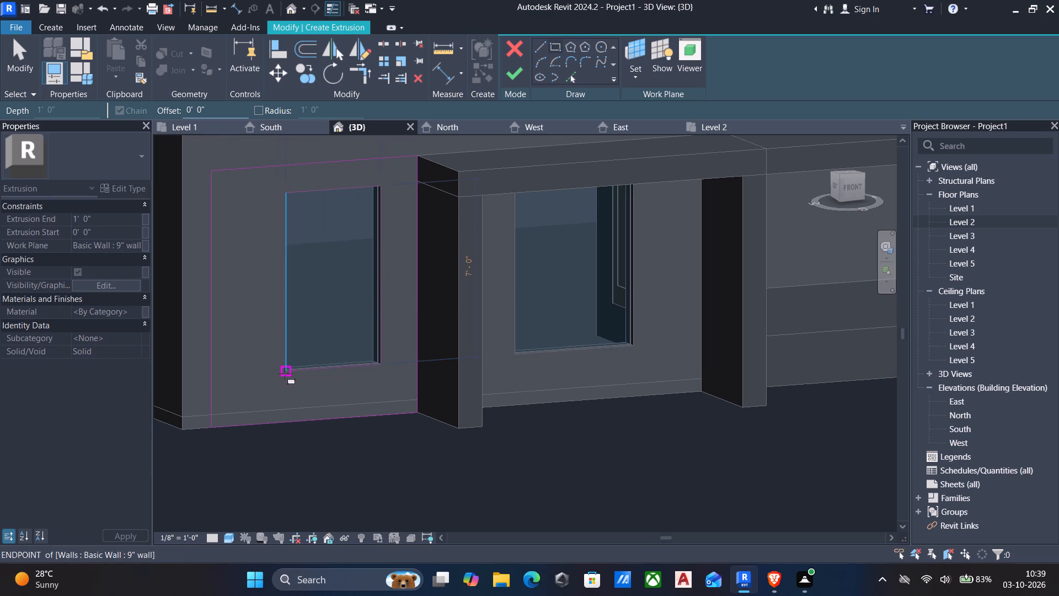
pyautogui.click(287, 372)
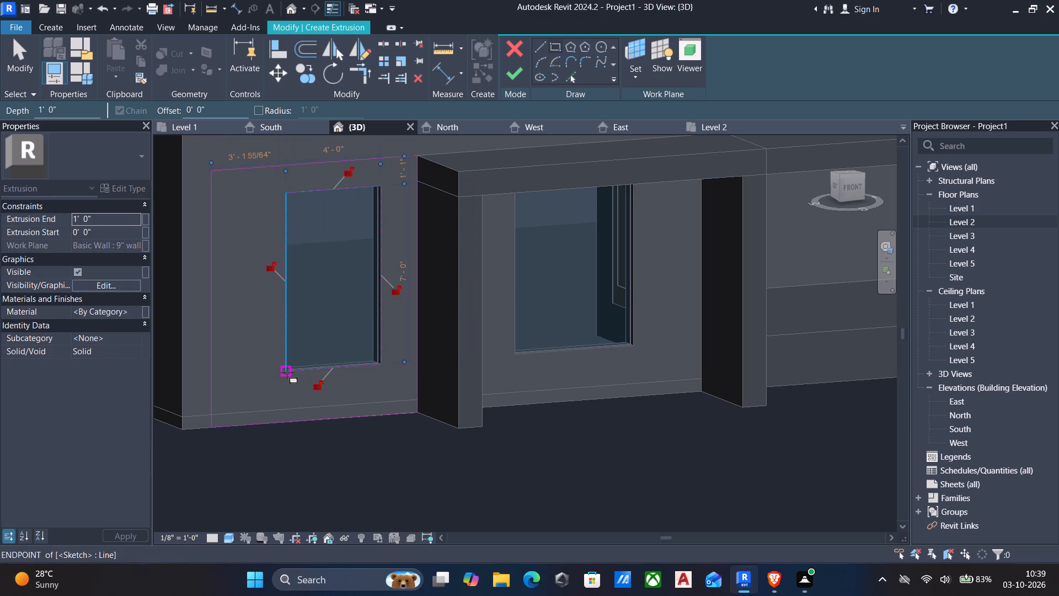
pyautogui.press('Escape')
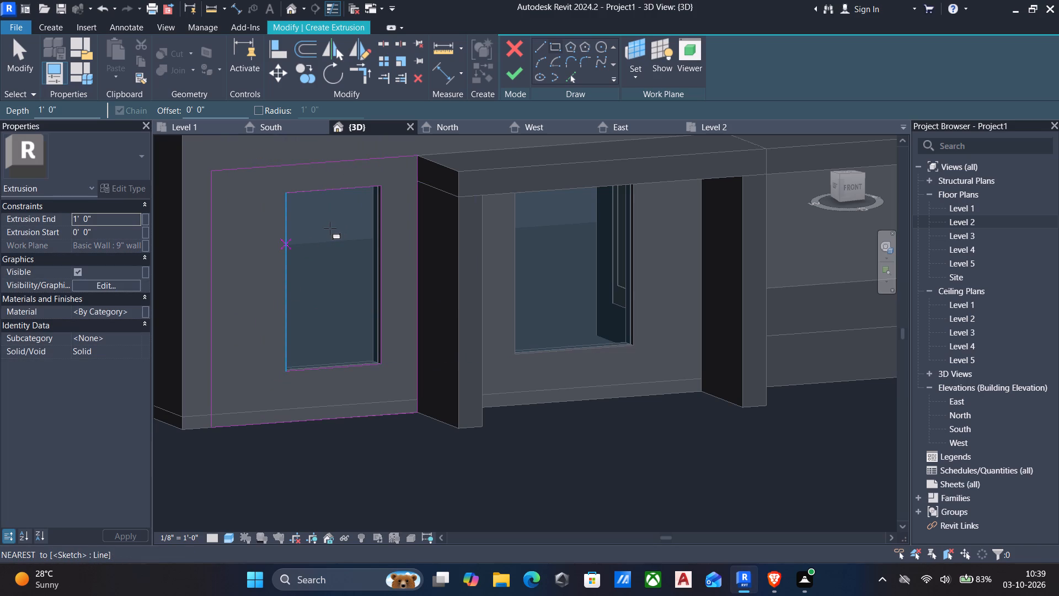
pyautogui.press('Escape')
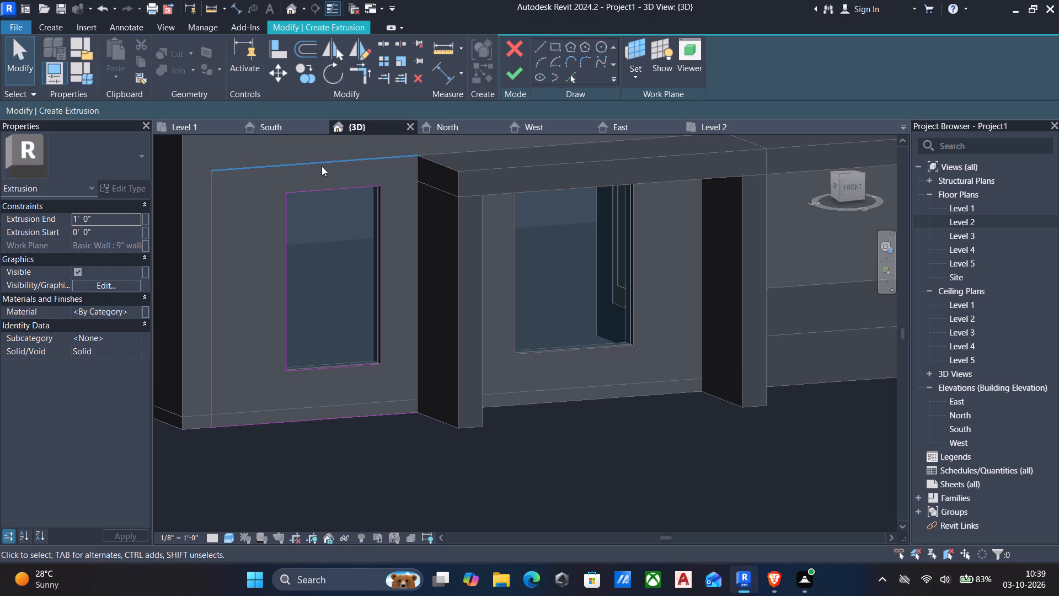
# Nudge the top line of the outer rectangle slightly down, adjusting it in small increments.
pyautogui.click(322, 166)
pyautogui.press('Down')
pyautogui.press('Down')
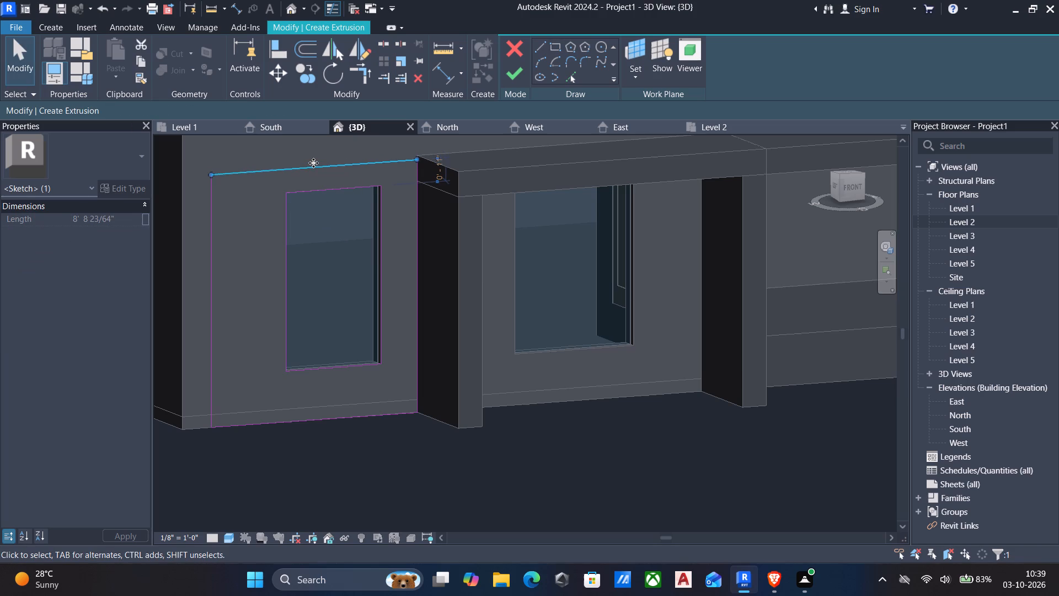
pyautogui.press('Down')
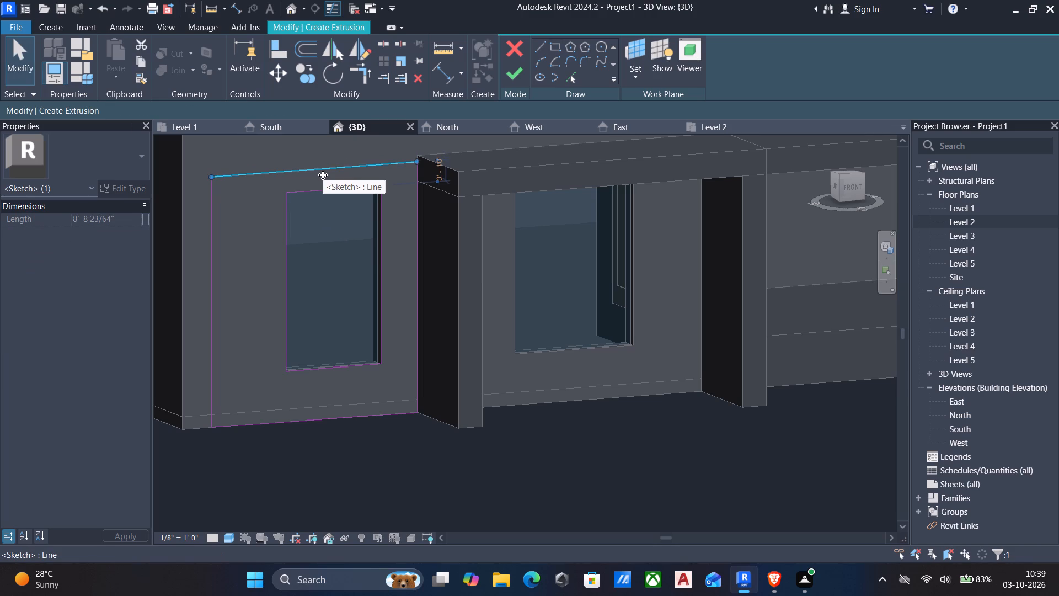
pyautogui.press('Up')
pyautogui.press('Up')
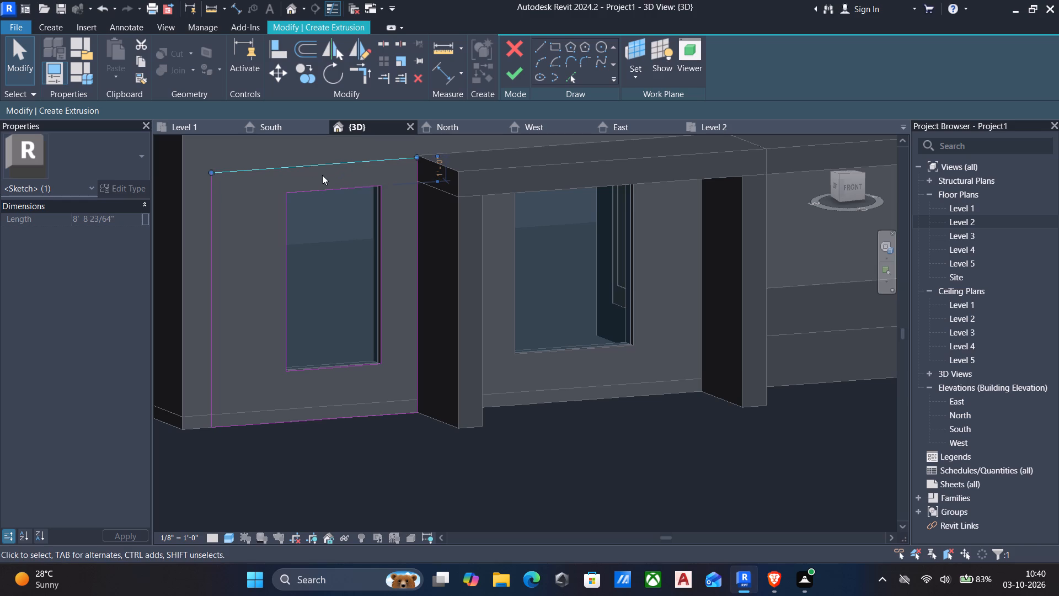
pyautogui.press('Escape')
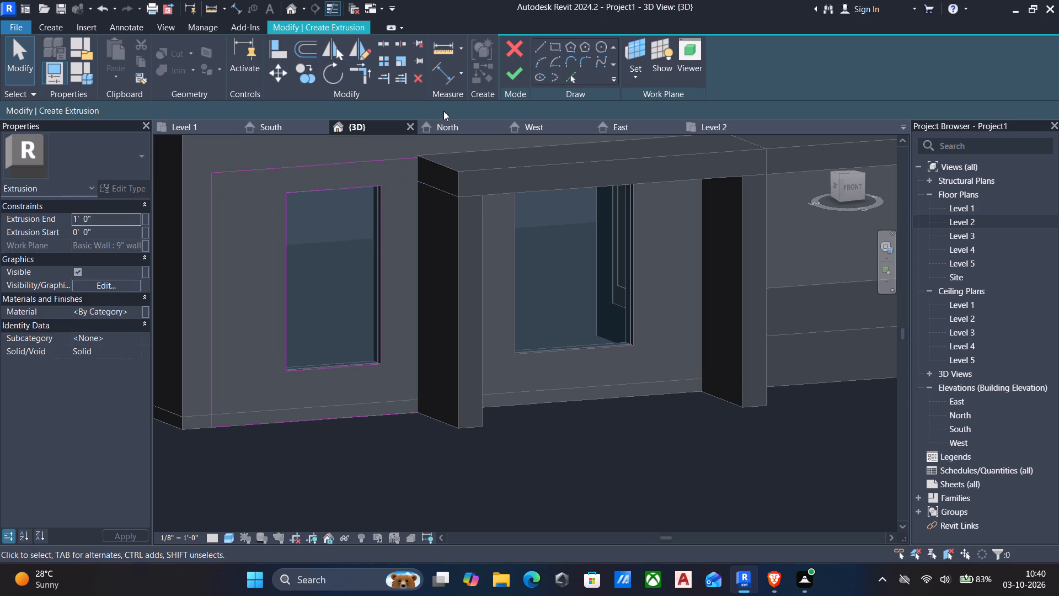
# Finish the sketch as a 1'-0" deep extrusion framing the end window.
pyautogui.click(520, 79)
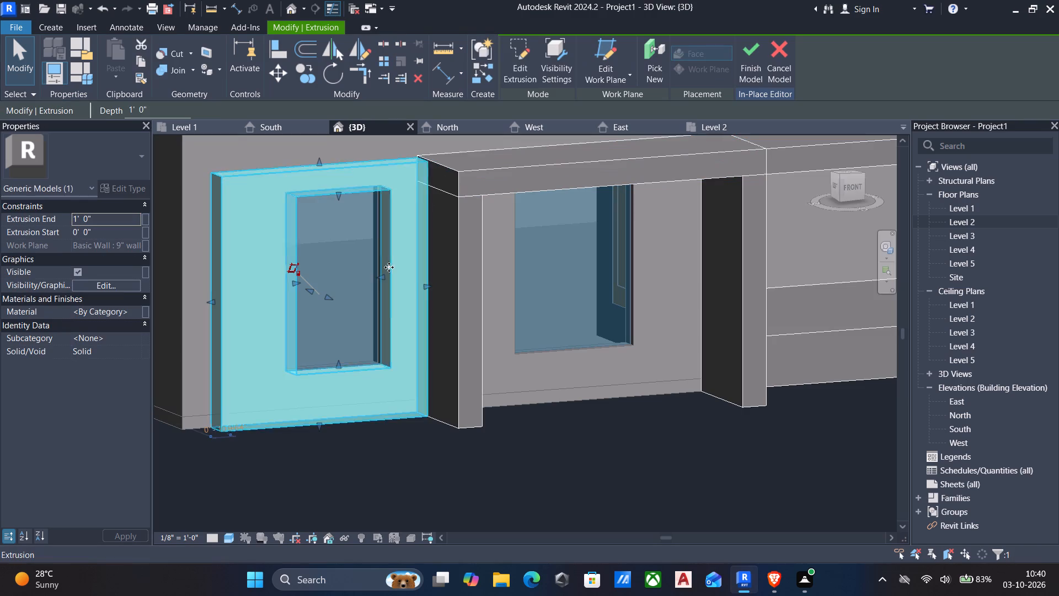
# Examine the new window frame and how it meets the wall and the adjacent upright block.
pyautogui.keyDown('shift'); pyautogui.moveTo(375, 302); pyautogui.dragTo(308, 314, button='middle'); pyautogui.keyUp('shift')
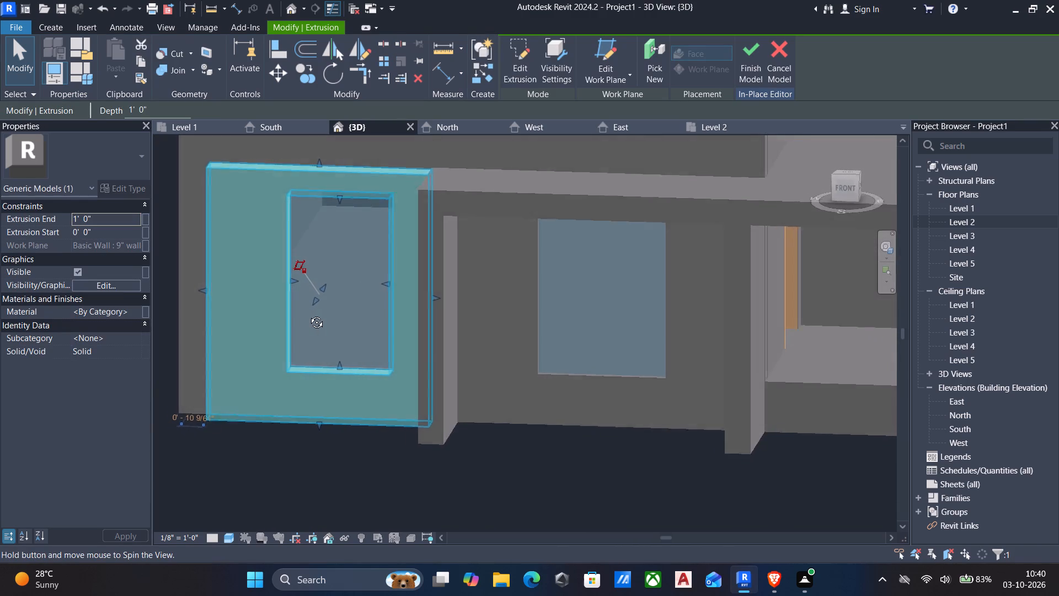
pyautogui.keyDown('shift'); pyautogui.moveTo(308, 314); pyautogui.dragTo(430, 270, button='middle'); pyautogui.keyUp('shift')
pyautogui.press('Escape')
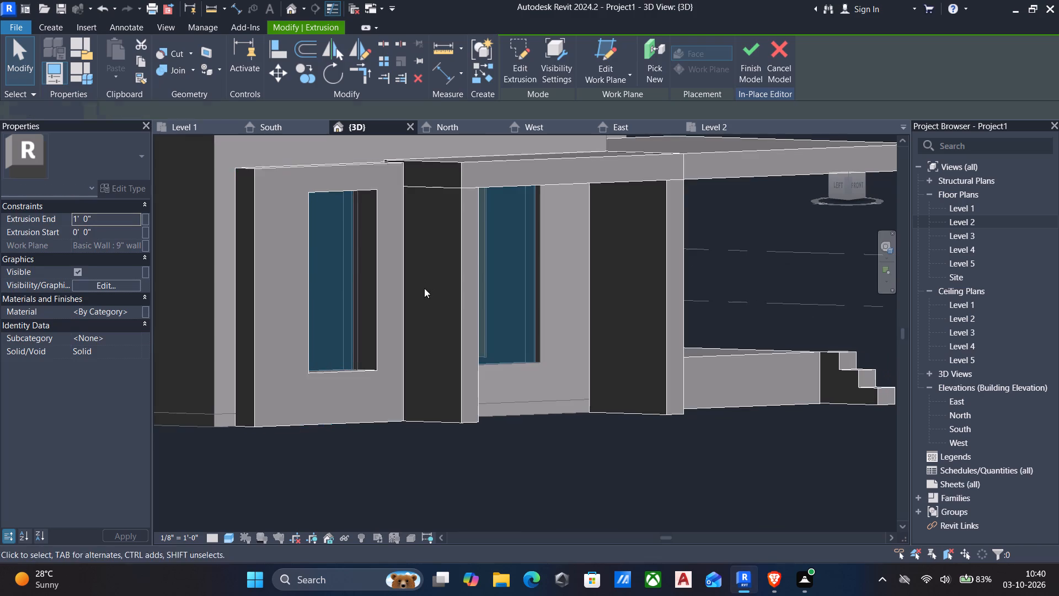
pyautogui.scroll(2, 399, 328)
pyautogui.scroll(-3, 411, 323)
pyautogui.keyDown('shift'); pyautogui.moveTo(412, 323); pyautogui.dragTo(393, 330, button='middle'); pyautogui.keyUp('shift')
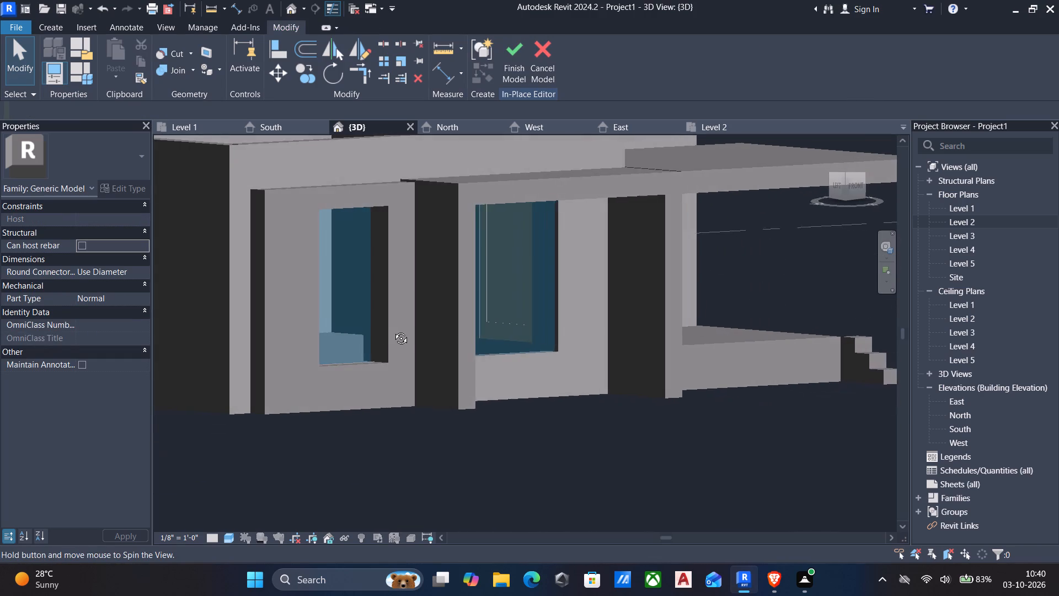
pyautogui.keyDown('shift'); pyautogui.moveTo(393, 330); pyautogui.dragTo(339, 326, button='middle'); pyautogui.keyUp('shift')
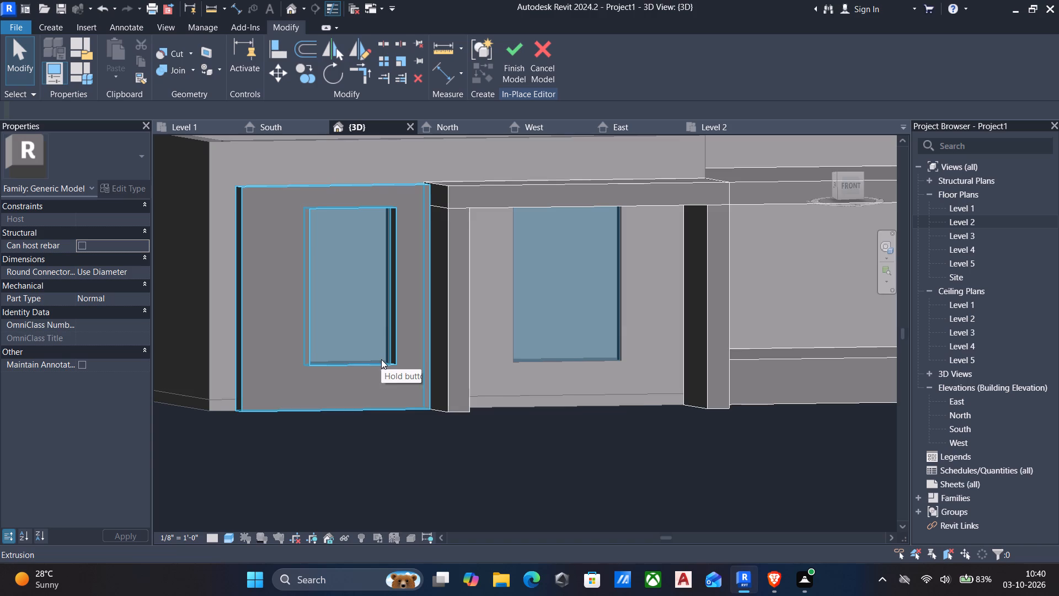
pyautogui.scroll(-2, 381, 359)
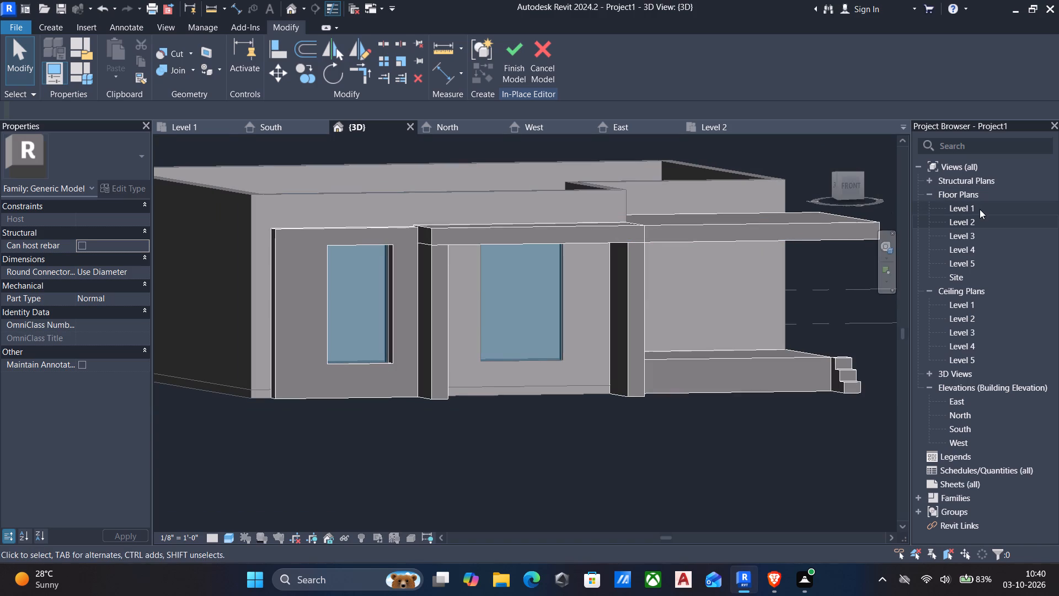
# Finish the in-place model with the Level 1 floor plan open.
pyautogui.doubleClick(980, 209)
pyautogui.scroll(4, 392, 429)
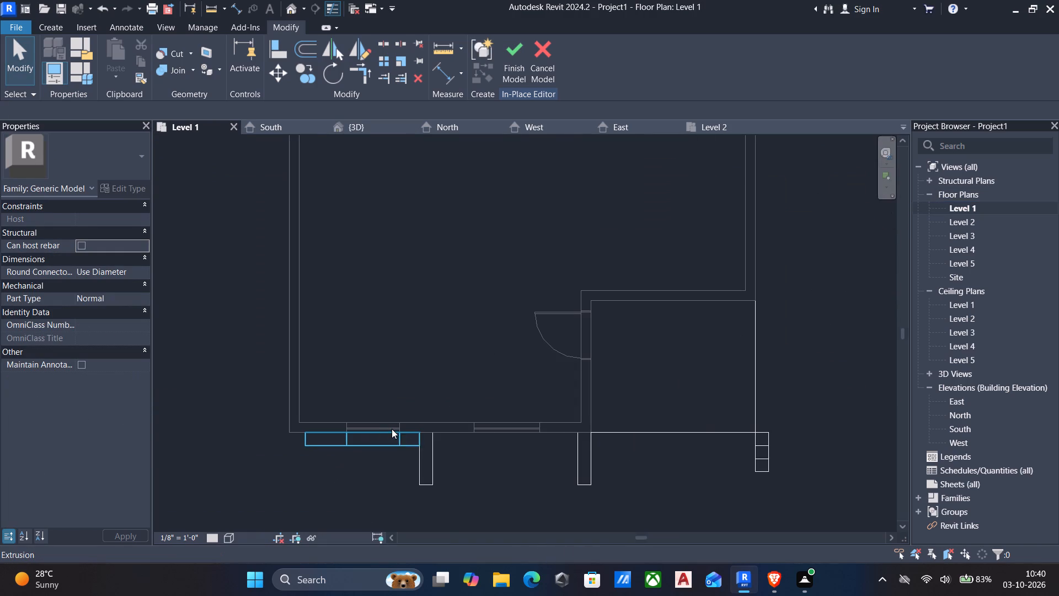
pyautogui.doubleClick(961, 222)
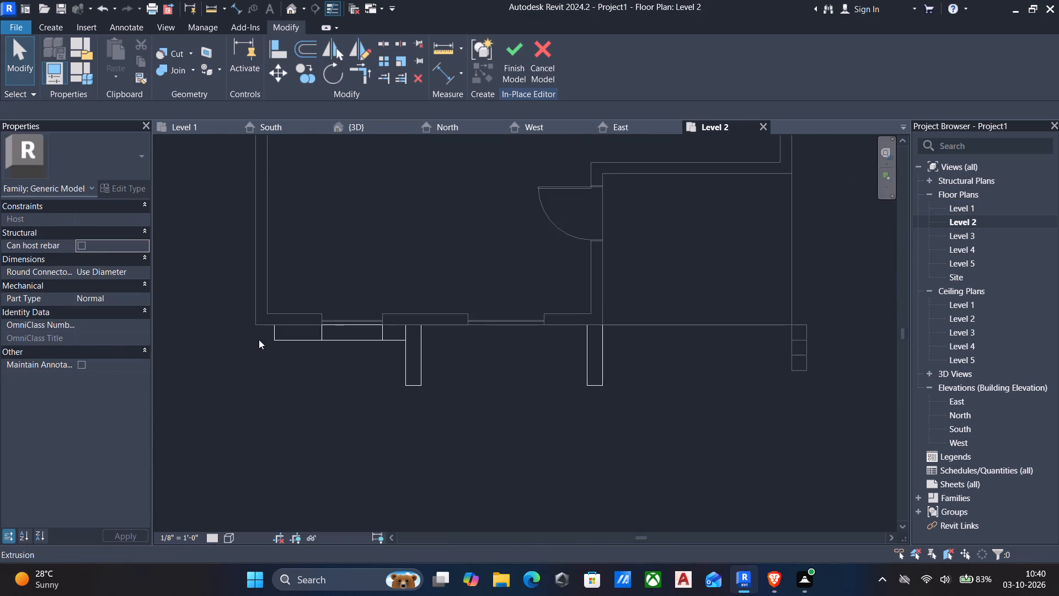
pyautogui.doubleClick(968, 222)
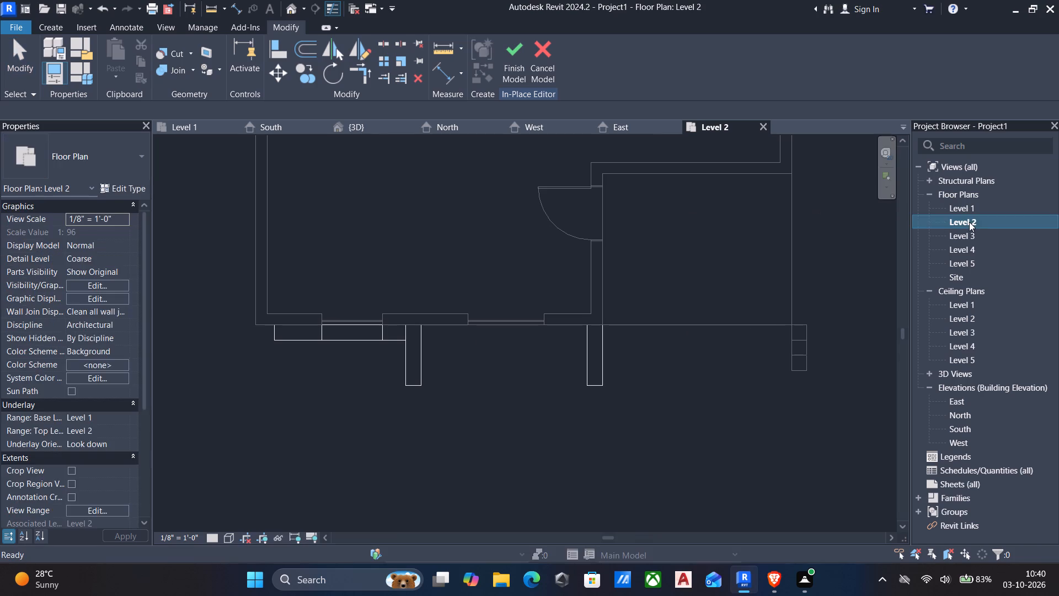
pyautogui.doubleClick(967, 214)
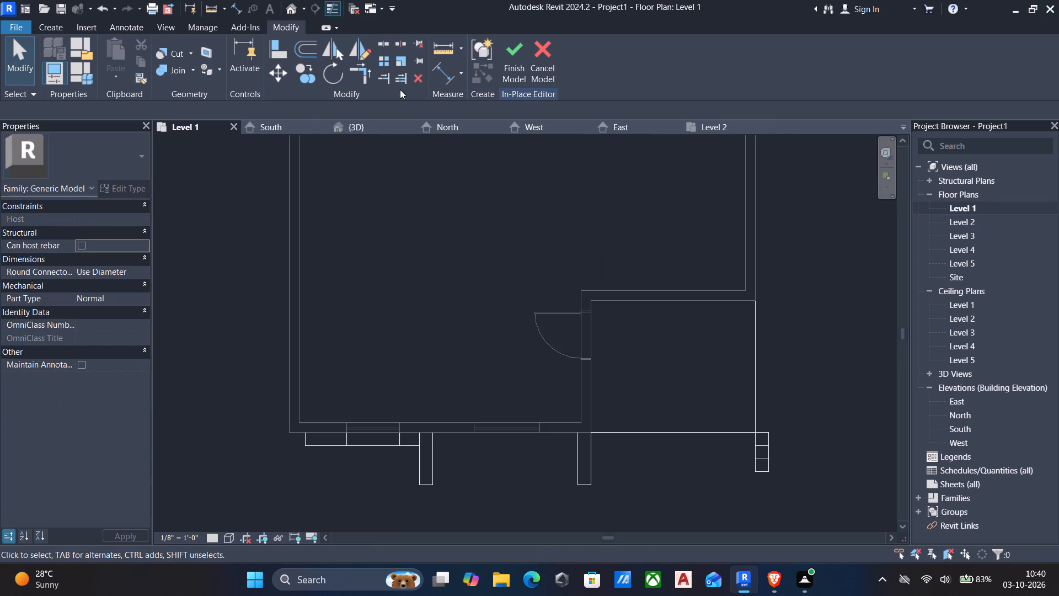
pyautogui.click(518, 52)
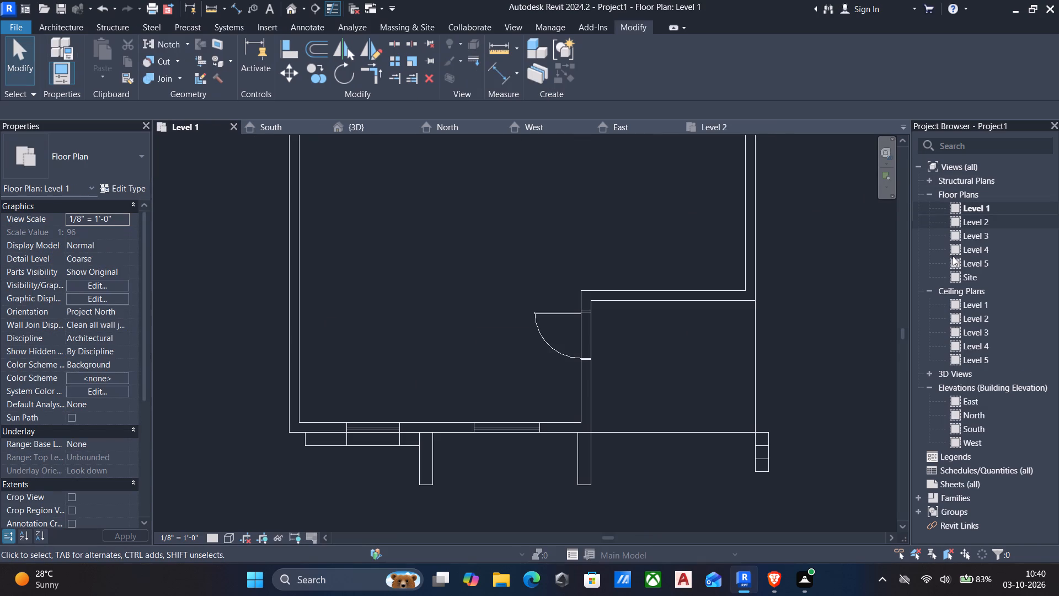
# Nudge the 4'-0" curtain wall along the front wall until its end lines up with the adjacent upright block's side face.
pyautogui.click(386, 428)
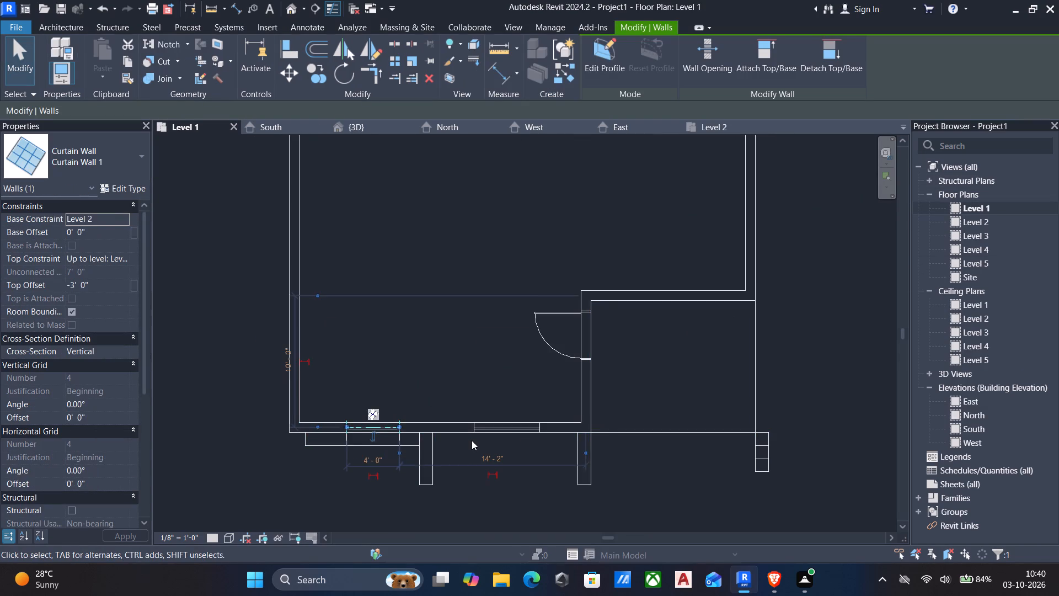
pyautogui.scroll(1, 472, 440)
pyautogui.press('Right')
pyautogui.press('Right')
pyautogui.press('Right')
pyautogui.press('Right')
pyautogui.press('Right')
pyautogui.press('Right')
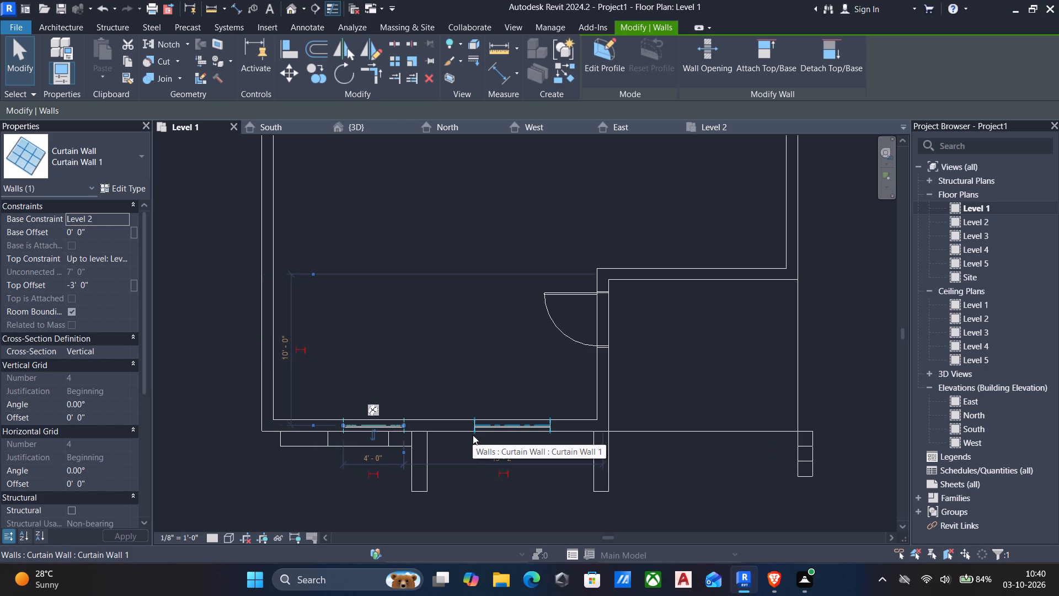
pyautogui.press('Right')
pyautogui.press('Right')
pyautogui.scroll(4, 468, 438)
pyautogui.press('Right')
pyautogui.press('Right')
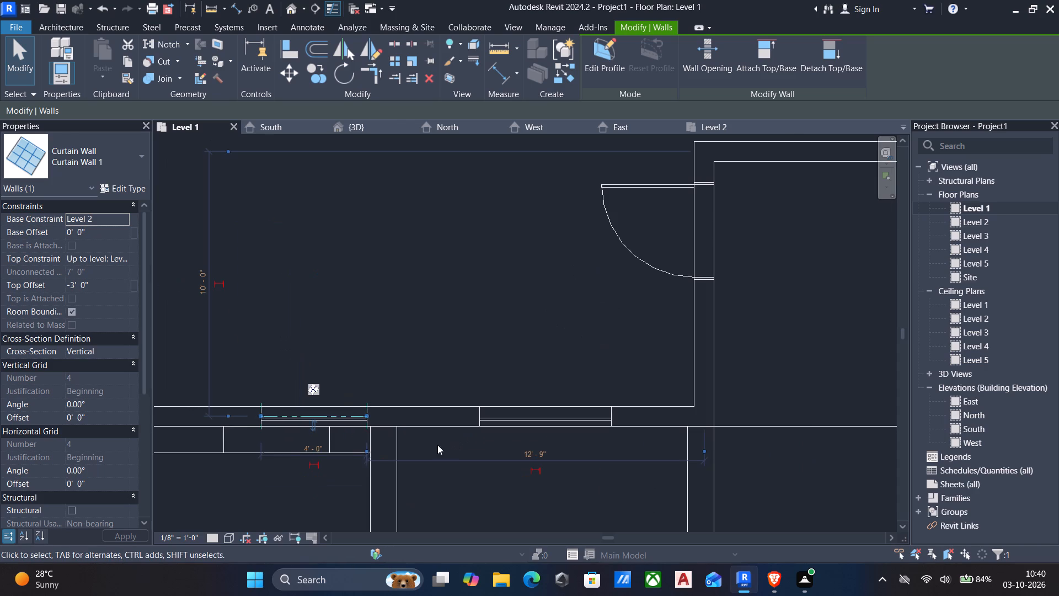
pyautogui.press('Right')
pyautogui.press('Left')
pyautogui.scroll(5, 378, 448)
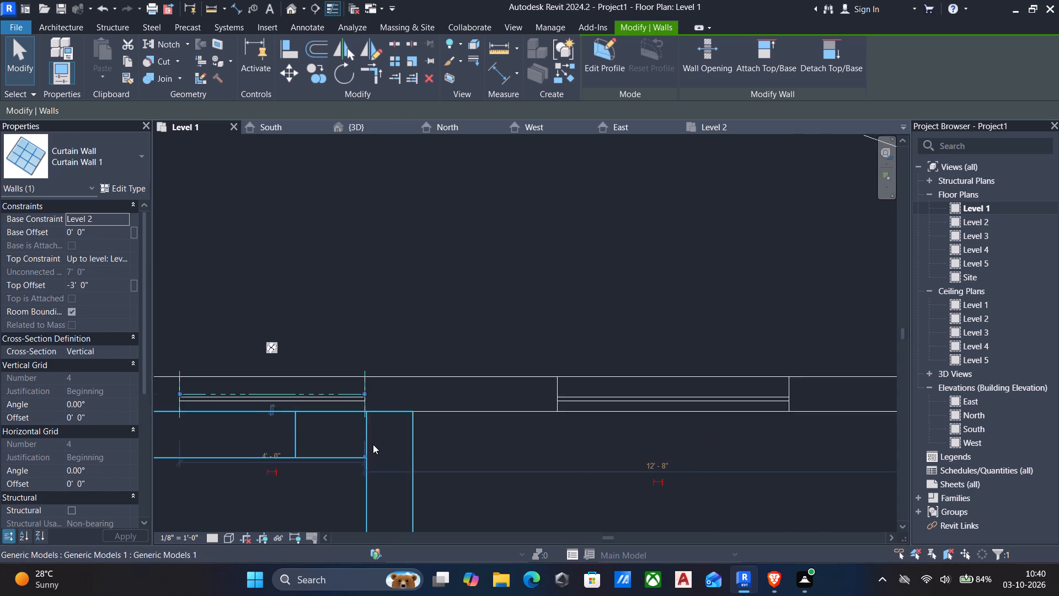
pyautogui.scroll(5, 366, 437)
pyautogui.press('Right')
pyautogui.scroll(4, 364, 436)
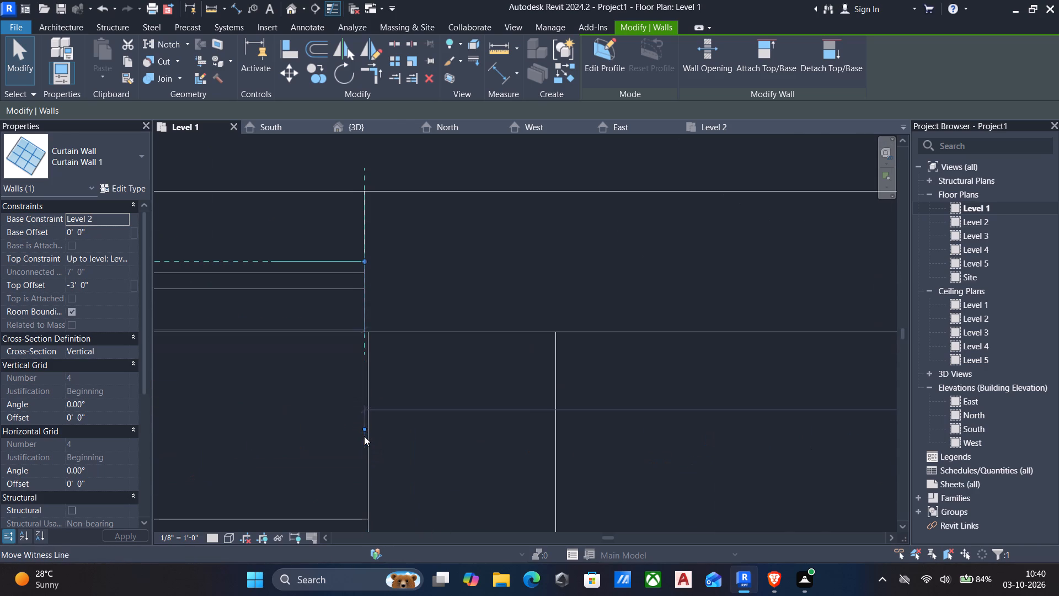
pyautogui.press('Right')
pyautogui.scroll(-5, 364, 436)
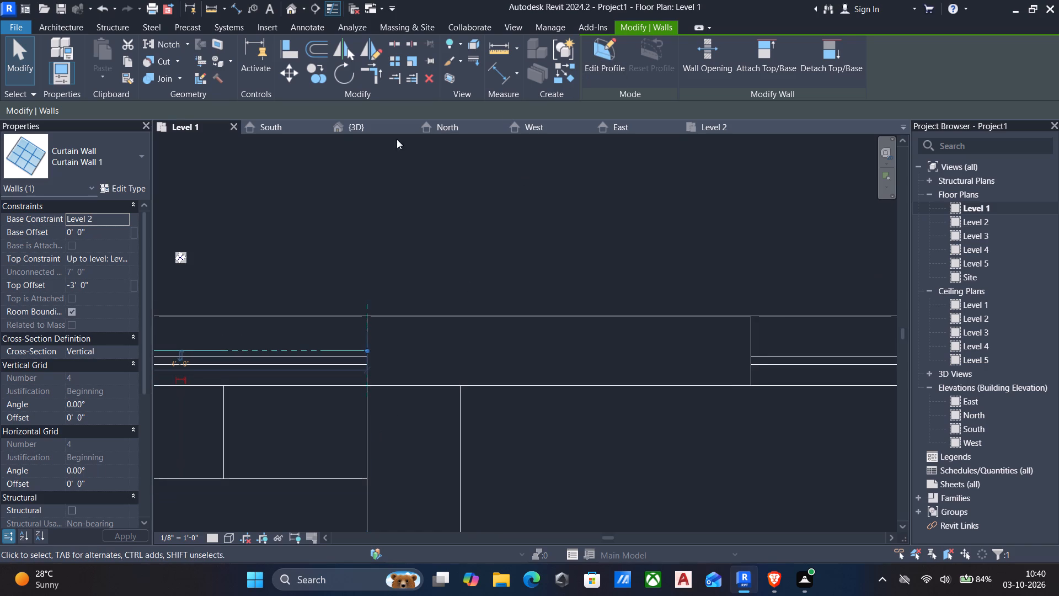
# Reopen the in-place model in 3D and pull the window frame's outer side inward to a 2'-0" offset from the end wall.
pyautogui.click(365, 126)
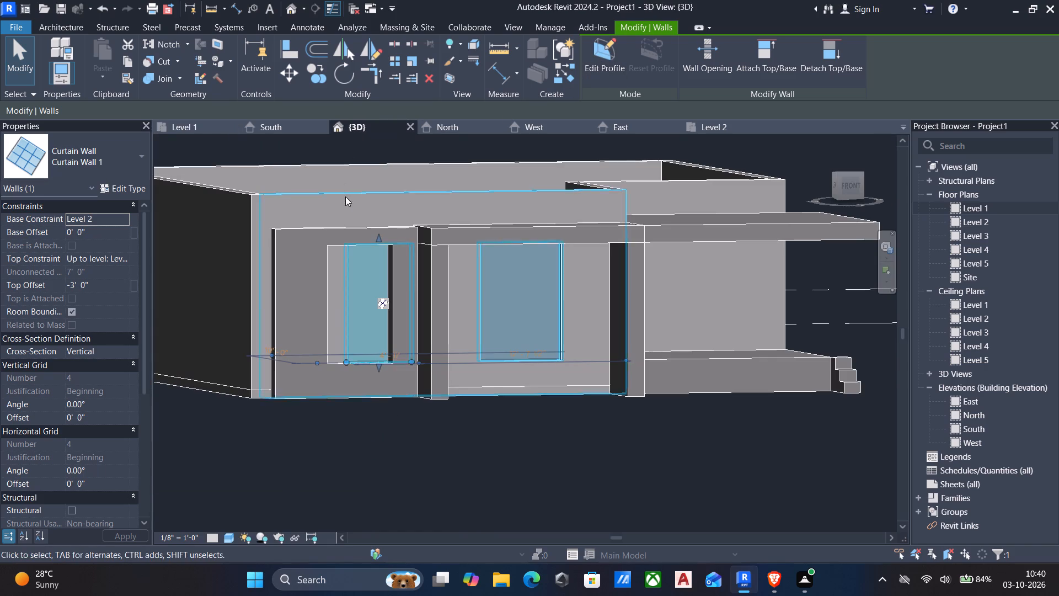
pyautogui.keyDown('shift'); pyautogui.moveTo(378, 219); pyautogui.dragTo(296, 208, button='middle'); pyautogui.keyUp('shift')
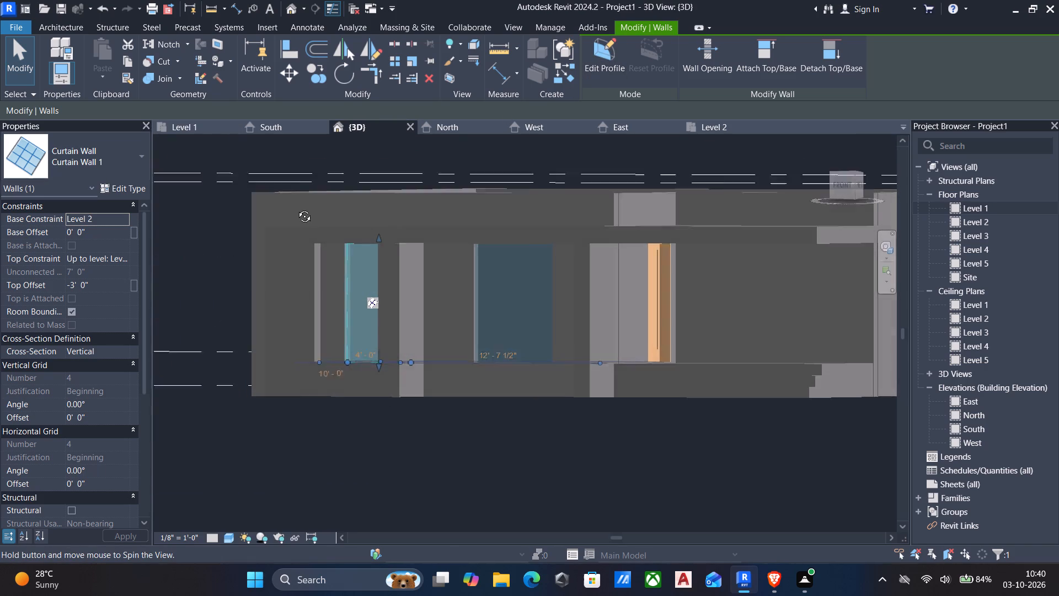
pyautogui.keyDown('shift'); pyautogui.moveTo(296, 208); pyautogui.dragTo(390, 222, button='middle'); pyautogui.keyUp('shift')
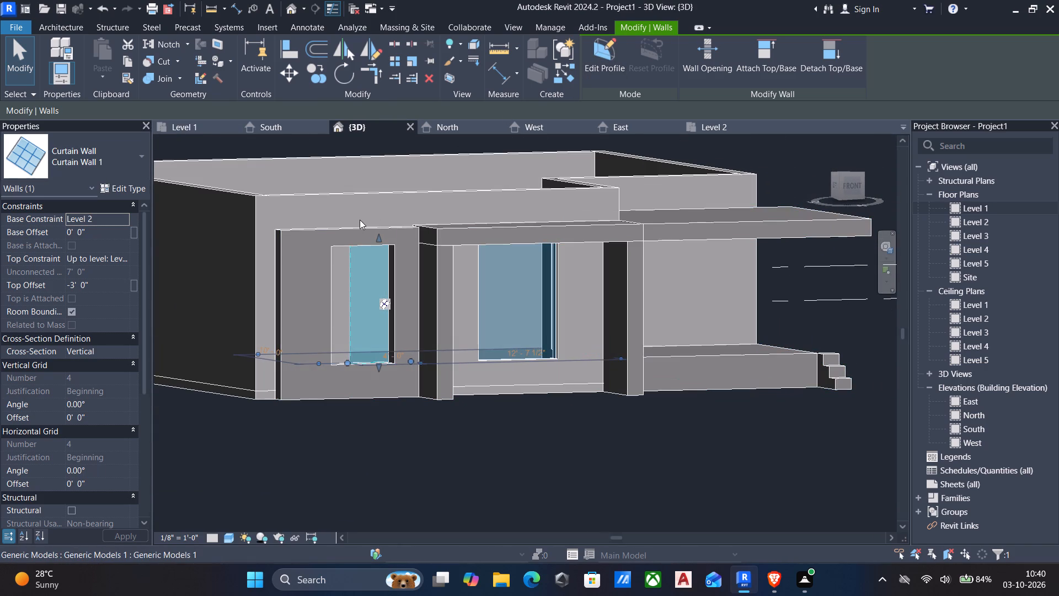
pyautogui.press('Escape')
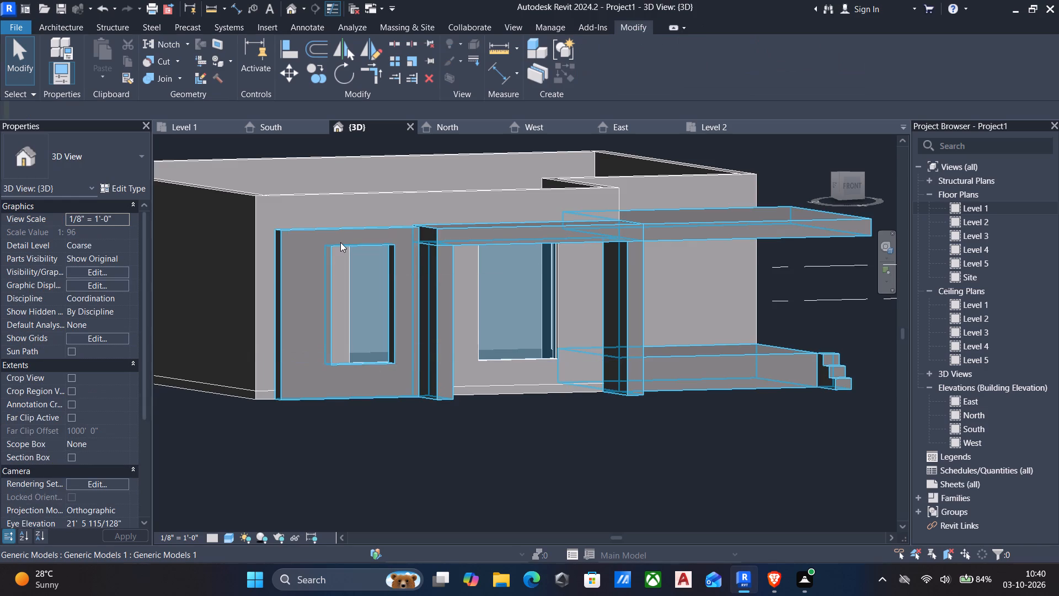
pyautogui.scroll(-1, 343, 243)
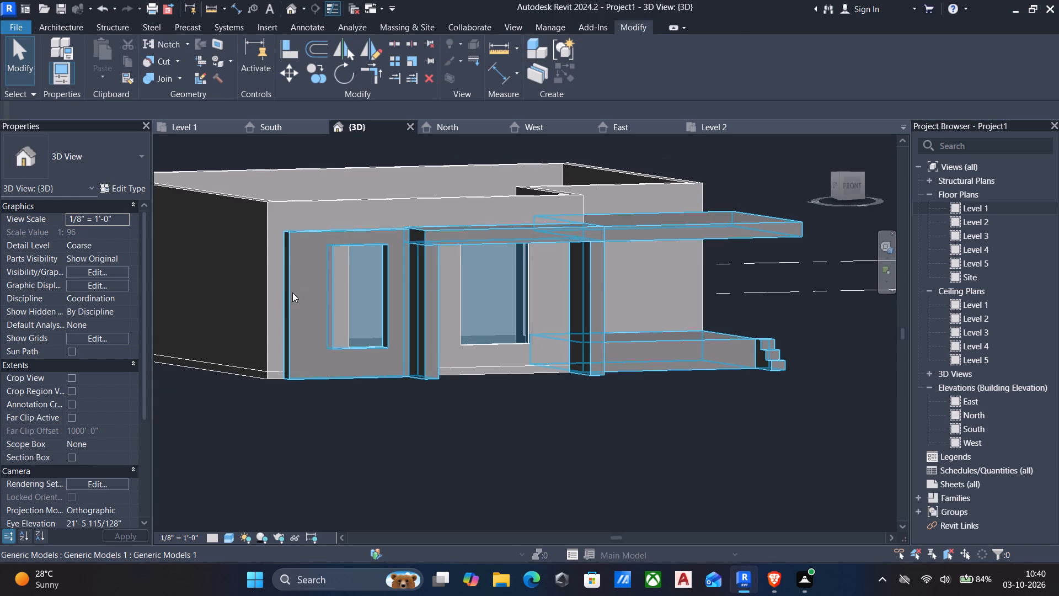
pyautogui.click(293, 292)
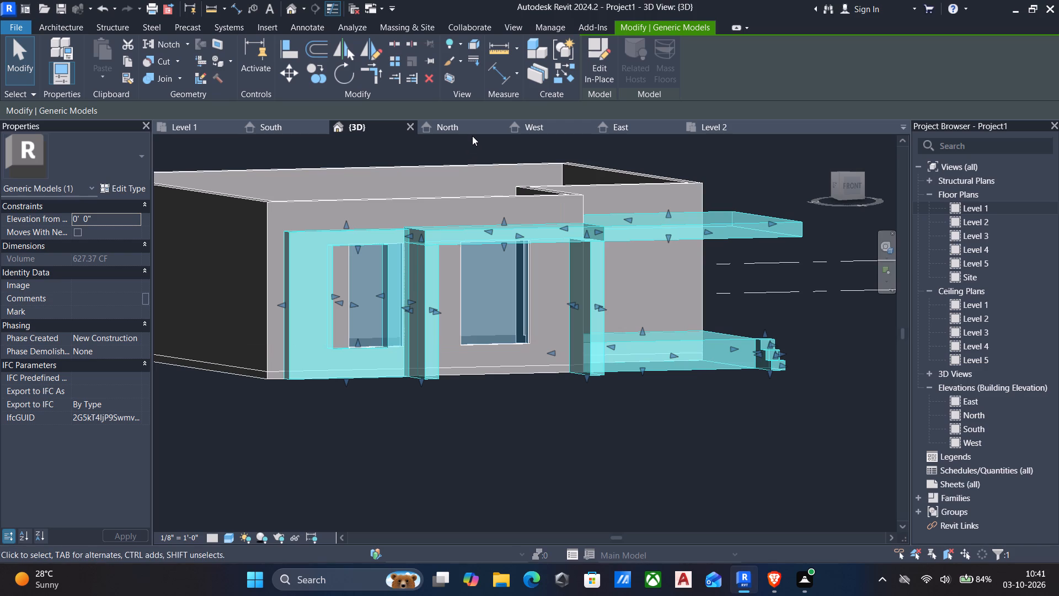
pyautogui.click(585, 63)
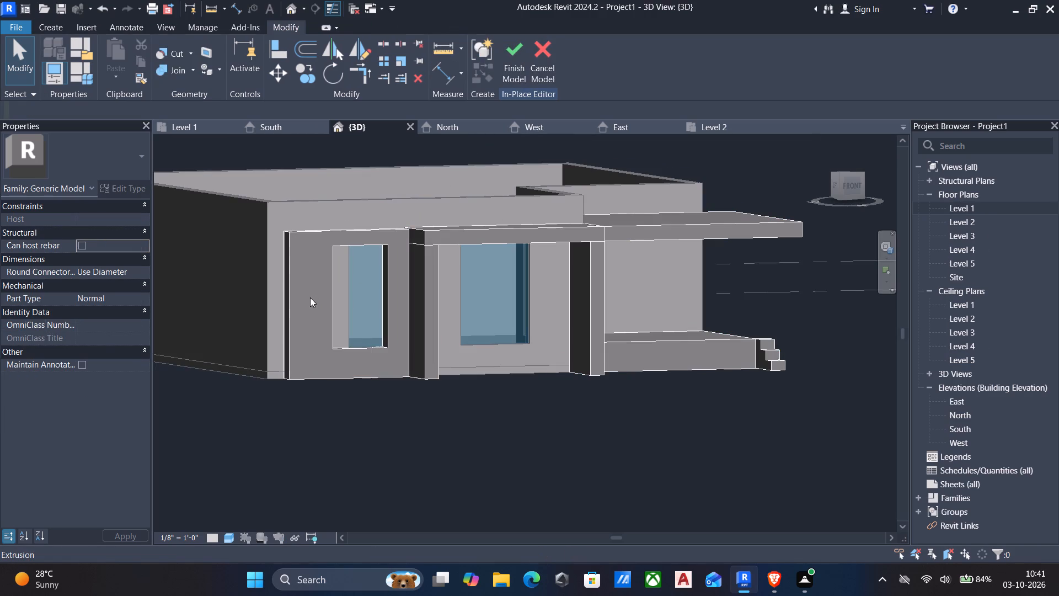
pyautogui.click(288, 312)
pyautogui.moveTo(284, 306); pyautogui.dragTo(290, 302)
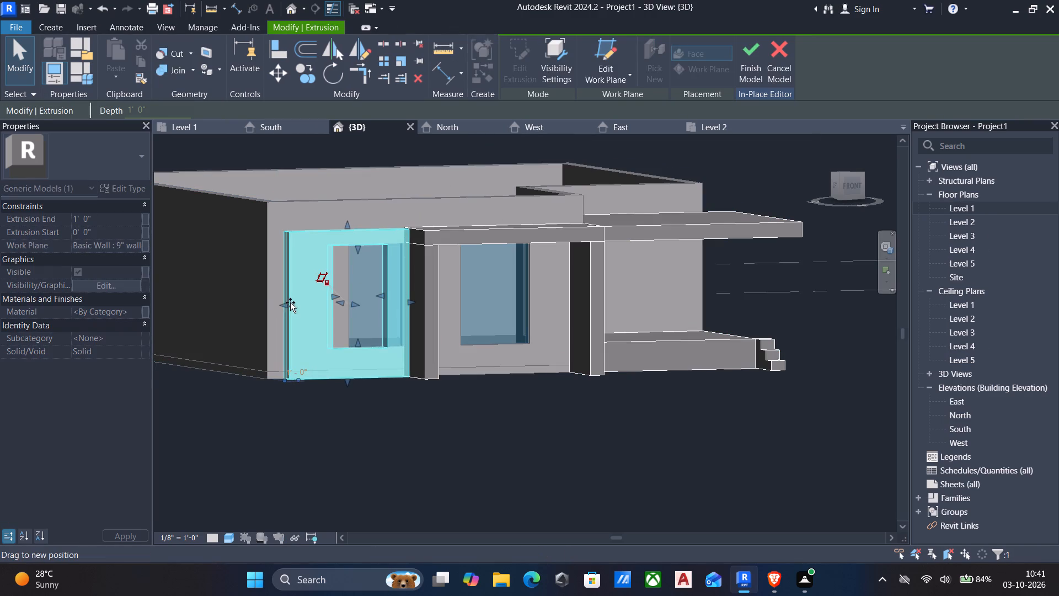
pyautogui.moveTo(290, 302); pyautogui.dragTo(299, 301)
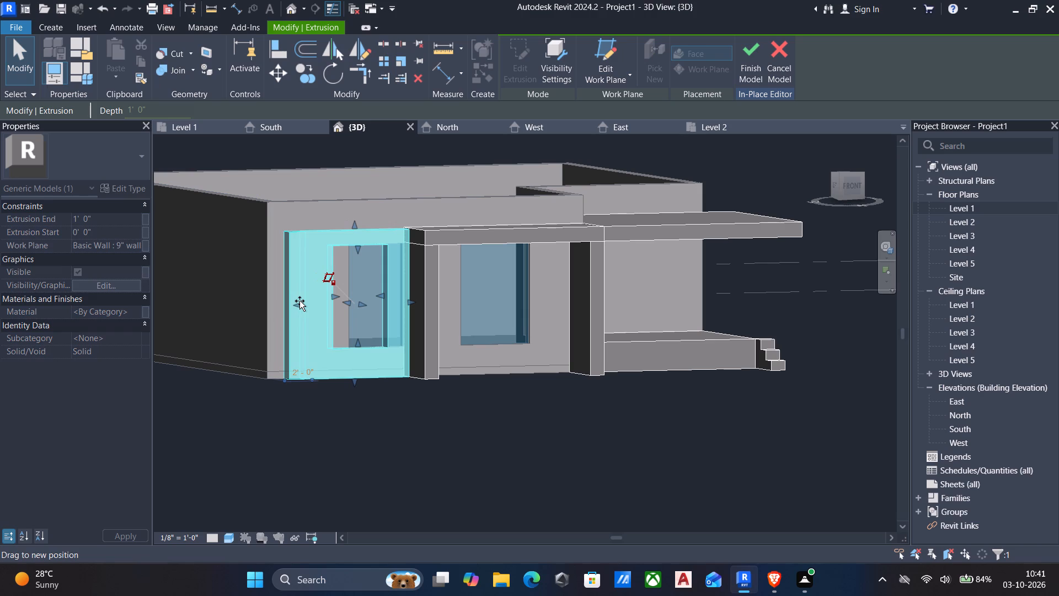
pyautogui.moveTo(299, 301); pyautogui.dragTo(300, 301)
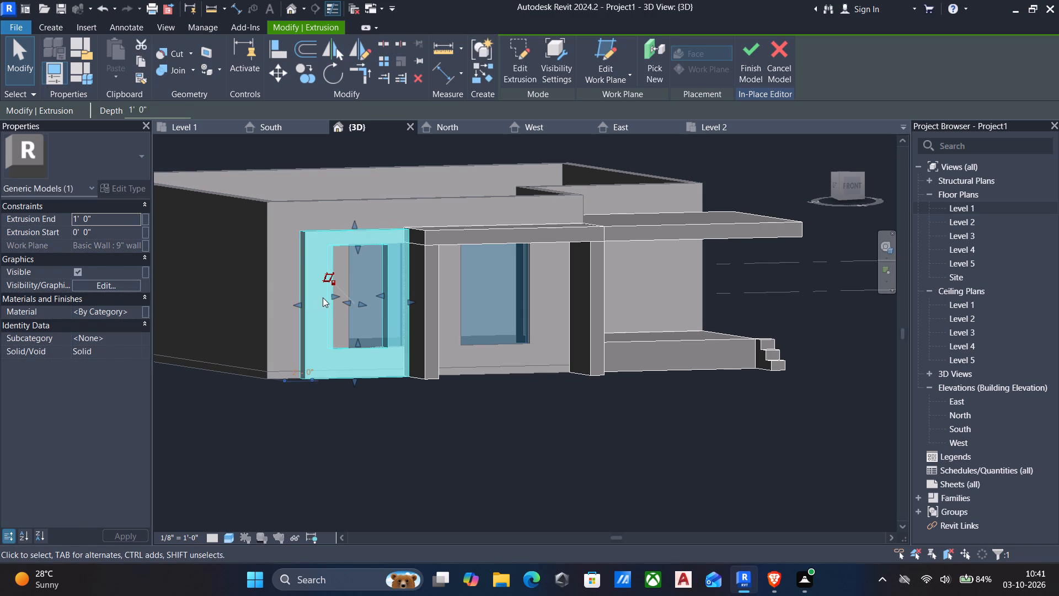
pyautogui.press('Escape')
# Align the side of the window frame's opening farther from the upright block with the matching side edge of the curtain wall.
pyautogui.keyDown('shift'); pyautogui.moveTo(309, 304); pyautogui.dragTo(233, 312, button='middle'); pyautogui.keyUp('shift')
pyautogui.scroll(3, 313, 299)
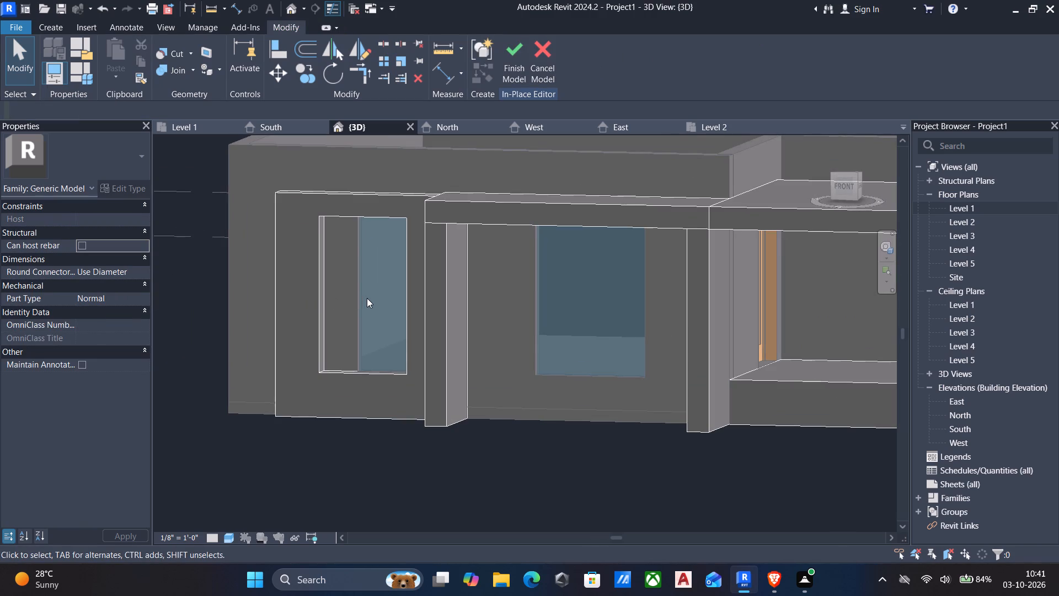
pyautogui.write('al')
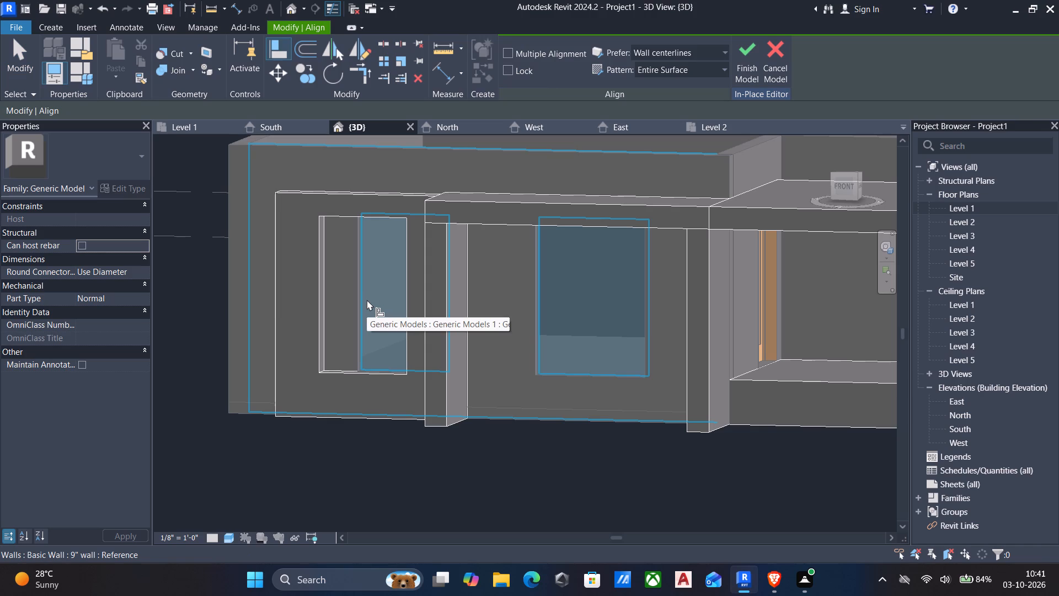
pyautogui.click(363, 300)
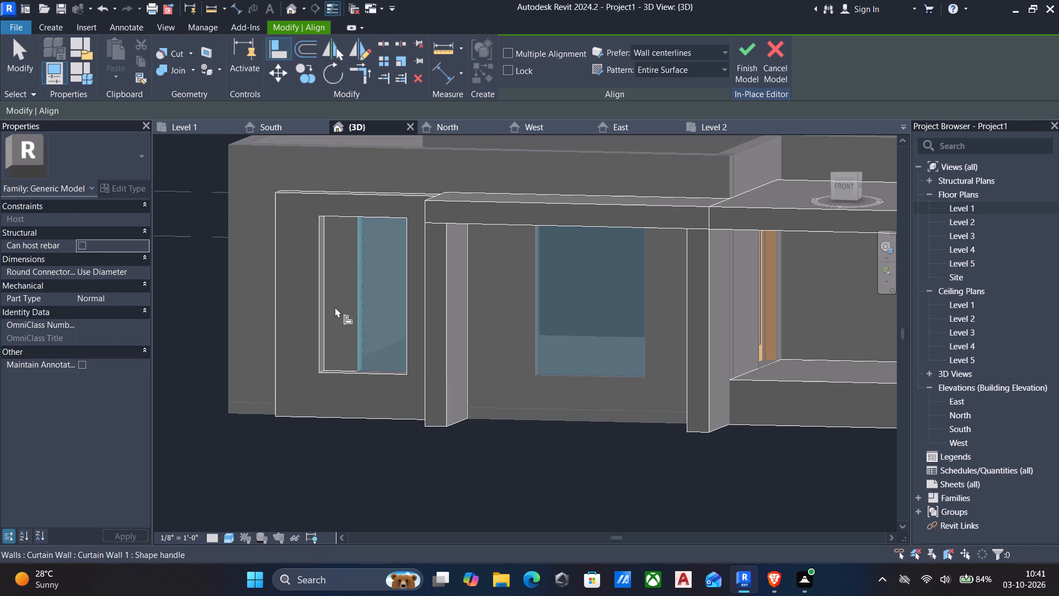
pyautogui.click(325, 308)
pyautogui.press('Escape')
pyautogui.scroll(1, 325, 308)
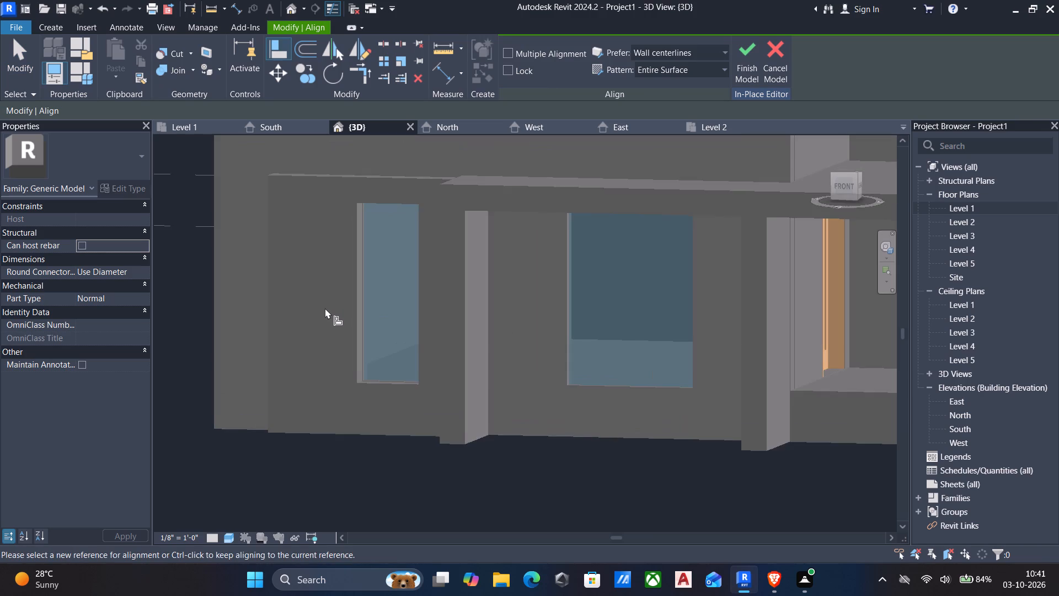
pyautogui.keyDown('shift'); pyautogui.moveTo(325, 308); pyautogui.dragTo(352, 309, button='middle'); pyautogui.keyUp('shift')
pyautogui.scroll(-2, 353, 312)
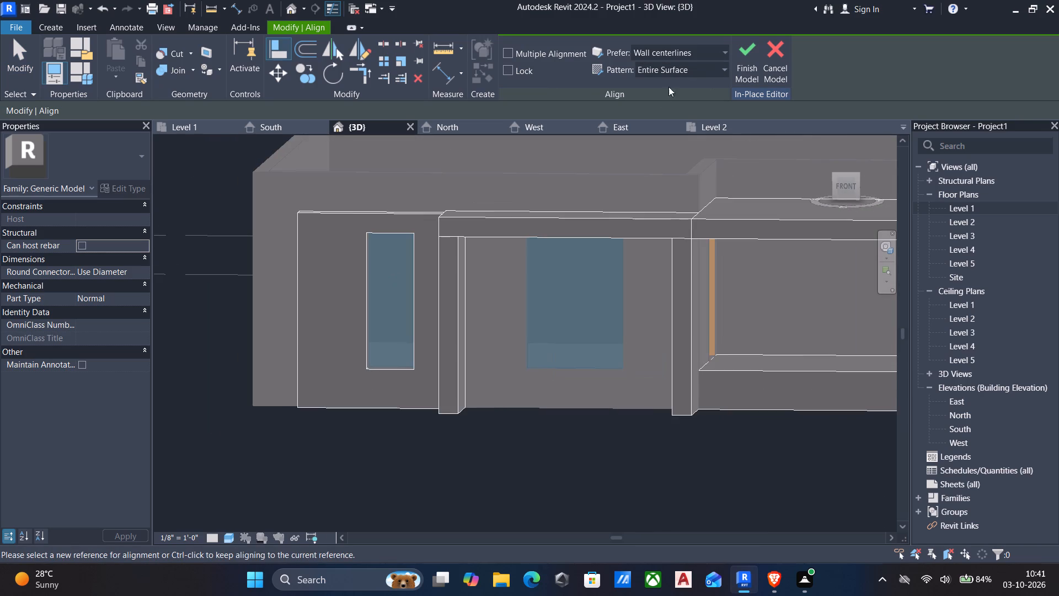
pyautogui.keyDown('shift'); pyautogui.moveTo(518, 238); pyautogui.dragTo(551, 235, button='middle'); pyautogui.keyUp('shift')
pyautogui.press('Escape')
# Edit the window frame extrusion's sketch and delete the opening's vertical line nearest the upright block.
pyautogui.click(422, 256)
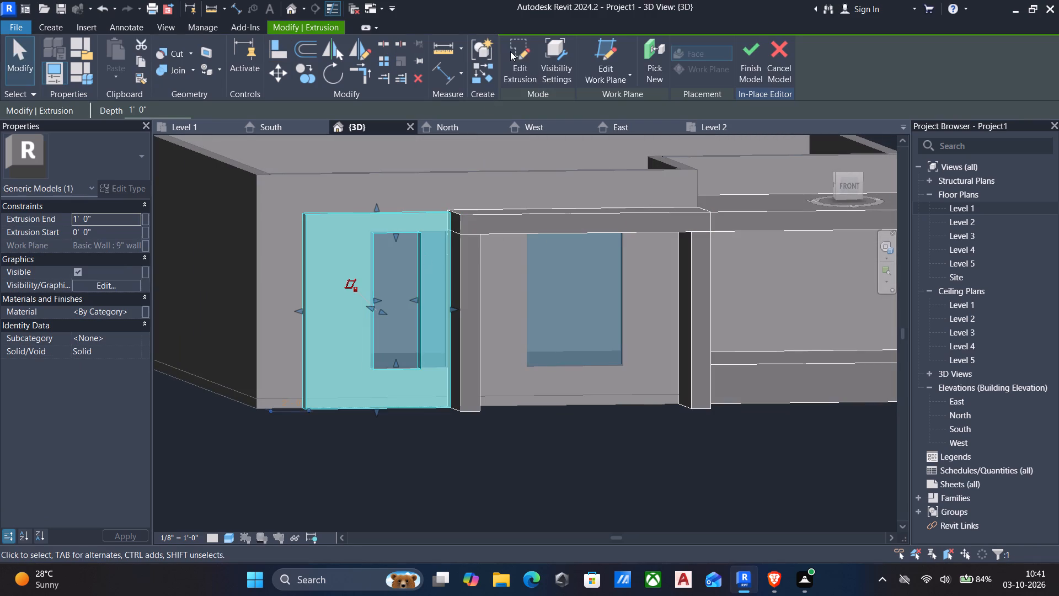
pyautogui.click(533, 68)
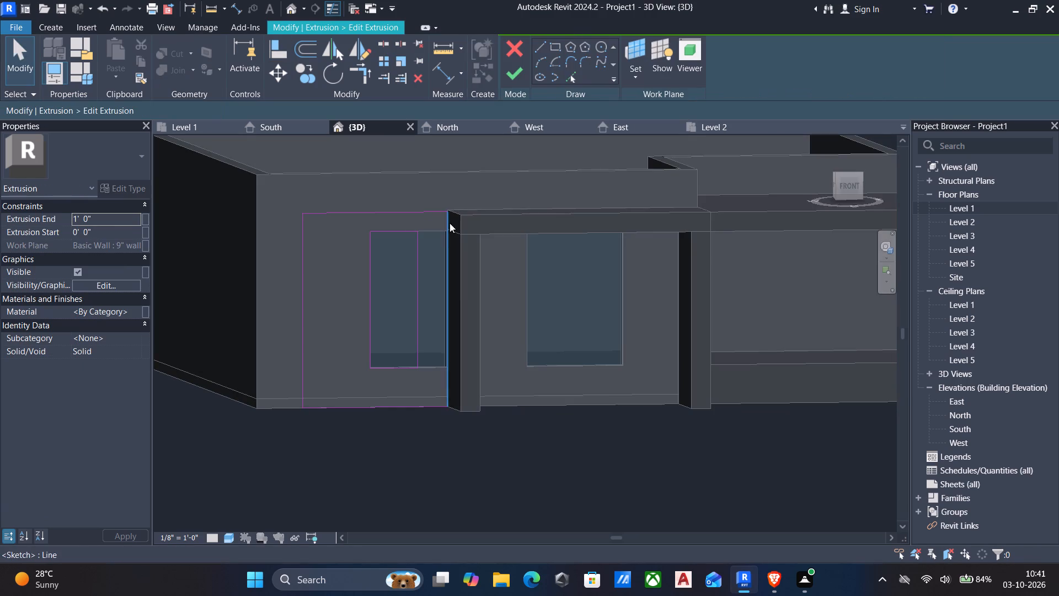
pyautogui.click(420, 241)
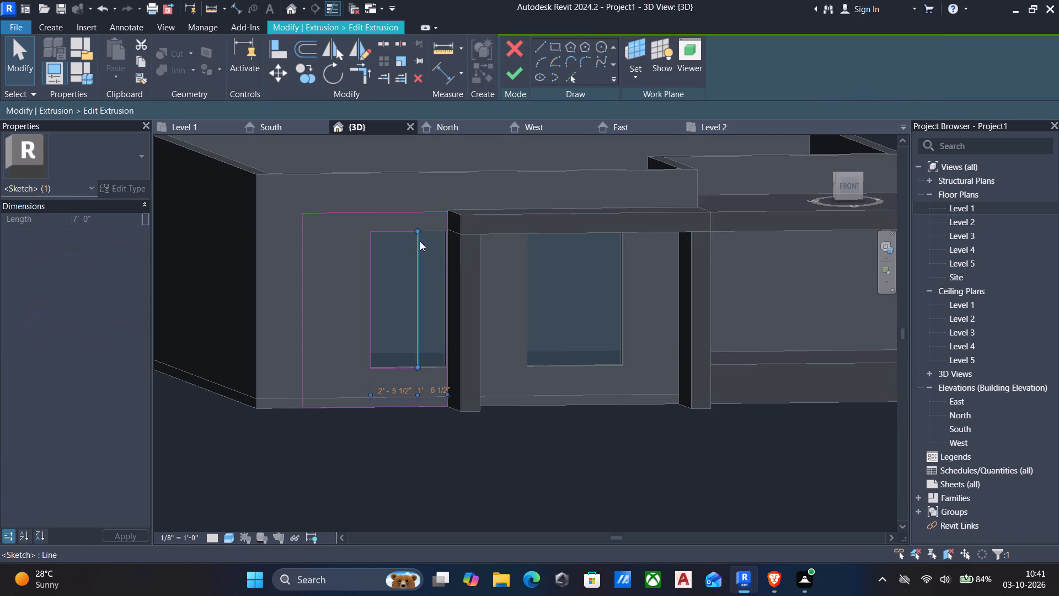
pyautogui.press('Delete')
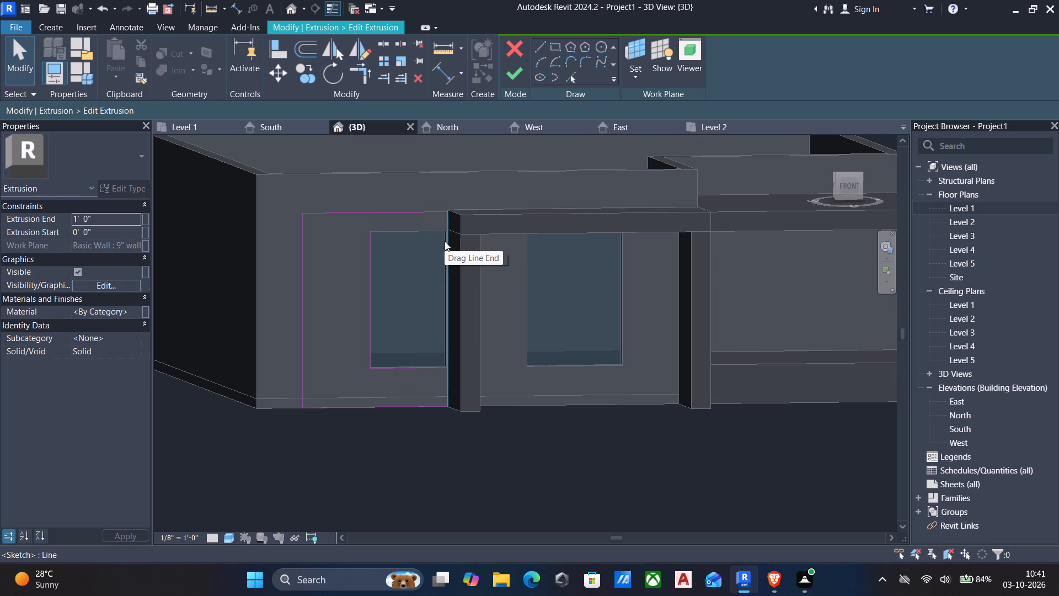
# Split the sketch line beside the upright block and trim it to the opening's top and bottom lines, forming a C-shaped frame profile.
pyautogui.write('sl')
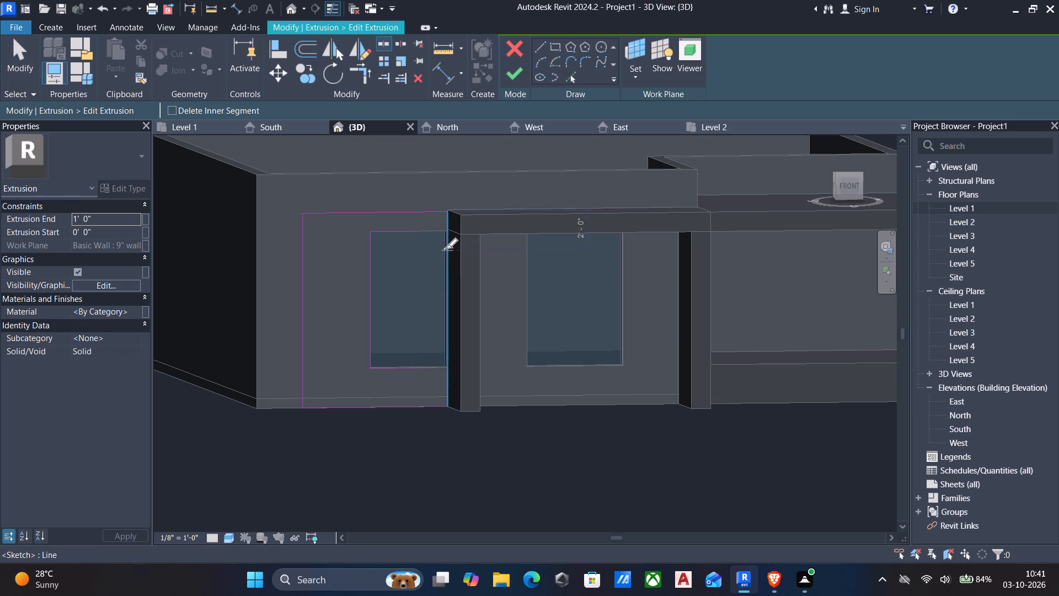
pyautogui.click(449, 262)
pyautogui.press('Escape')
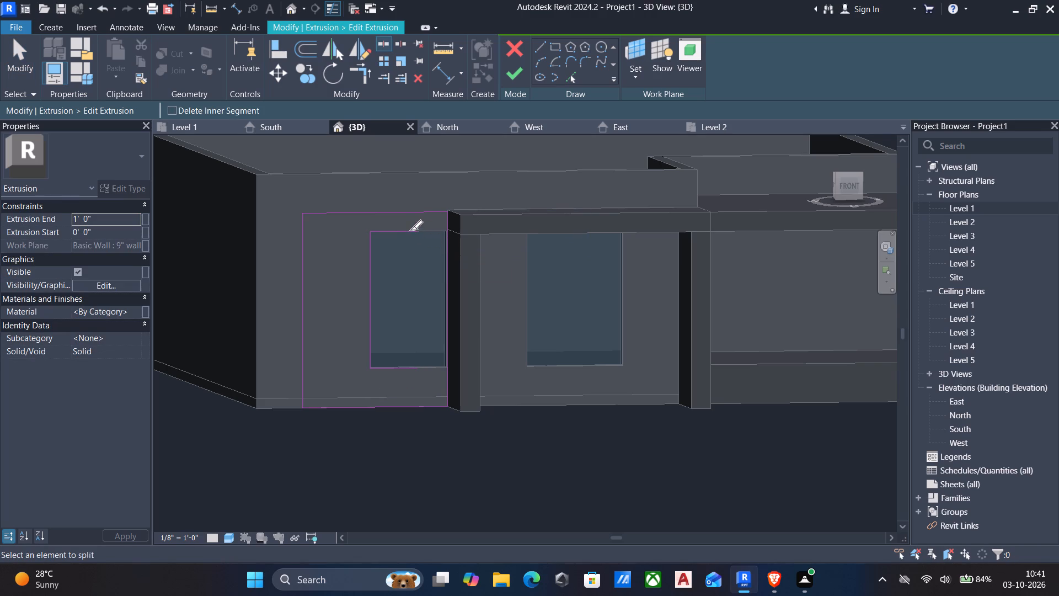
pyautogui.press('Escape')
pyautogui.write('tr')
pyautogui.click(404, 232)
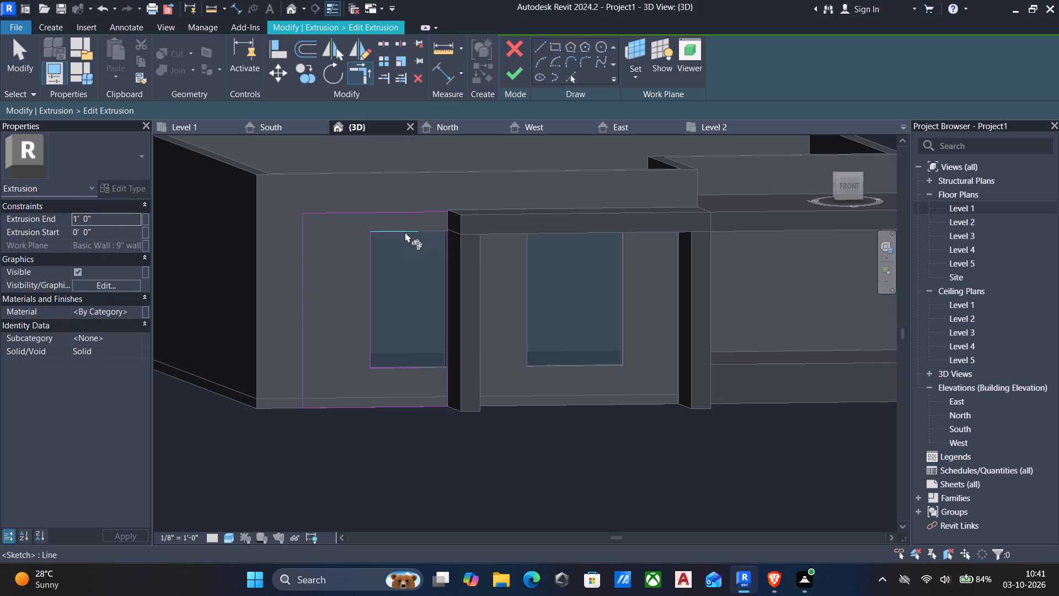
pyautogui.click(445, 216)
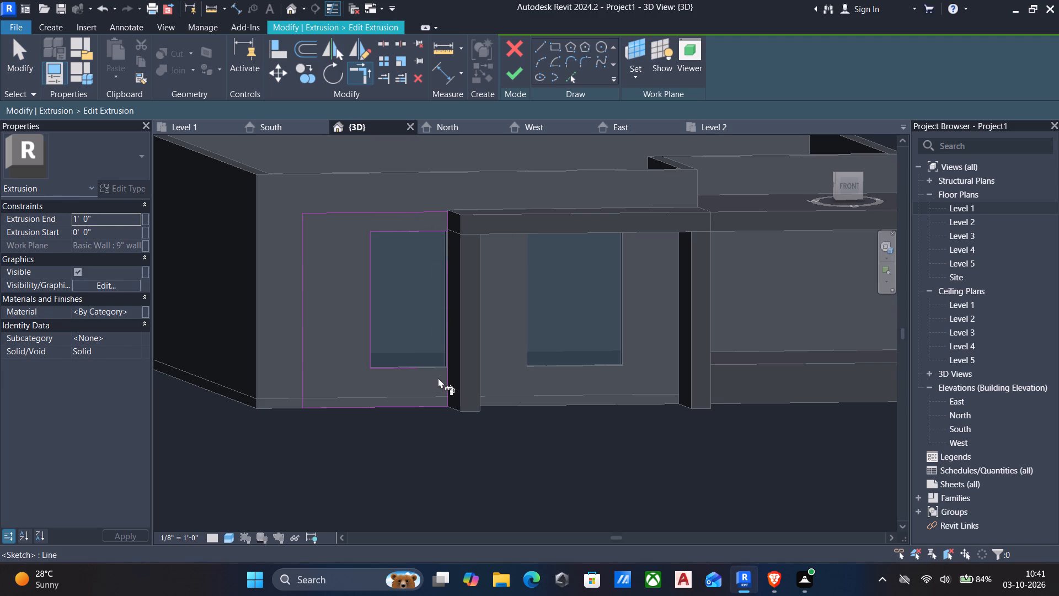
pyautogui.click(448, 379)
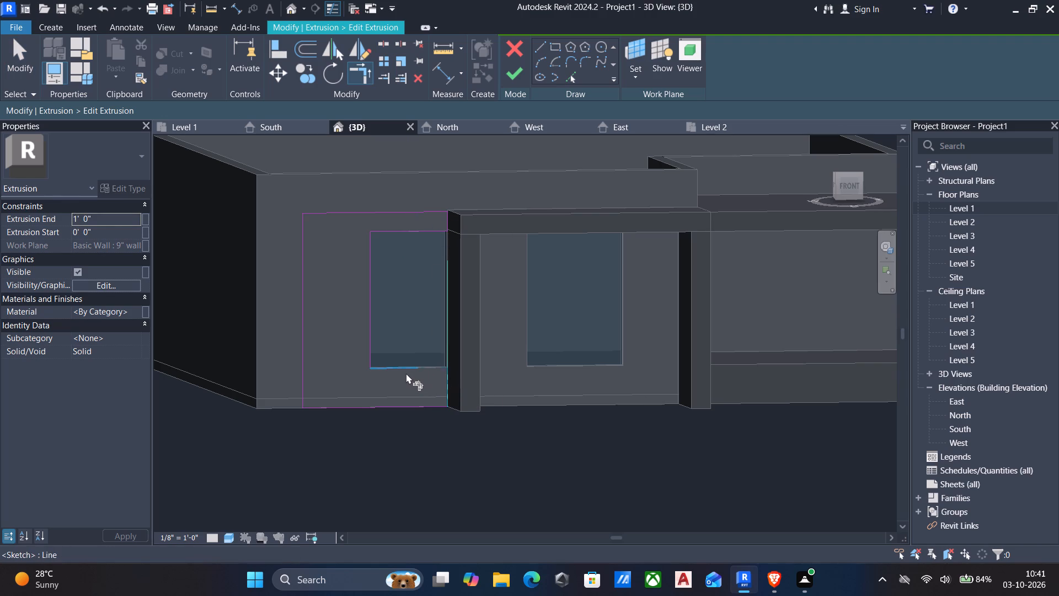
pyautogui.click(404, 371)
pyautogui.press('Escape')
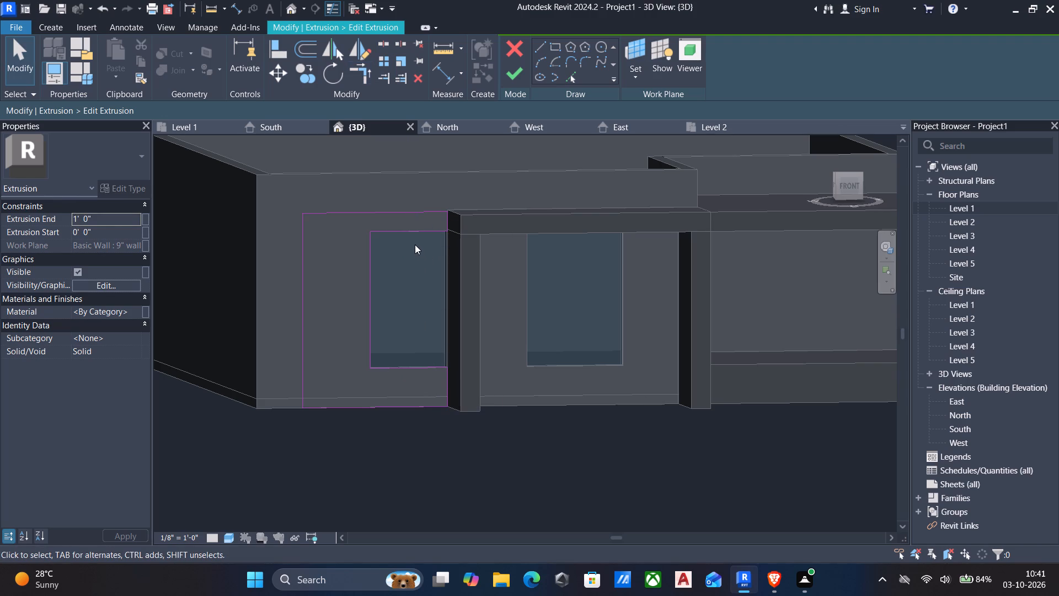
pyautogui.press('Escape')
# Nudge the frame's outer vertical sketch line inward to a 2'-2" offset from the end wall, and finish the sketch and in-place model.
pyautogui.click(305, 286)
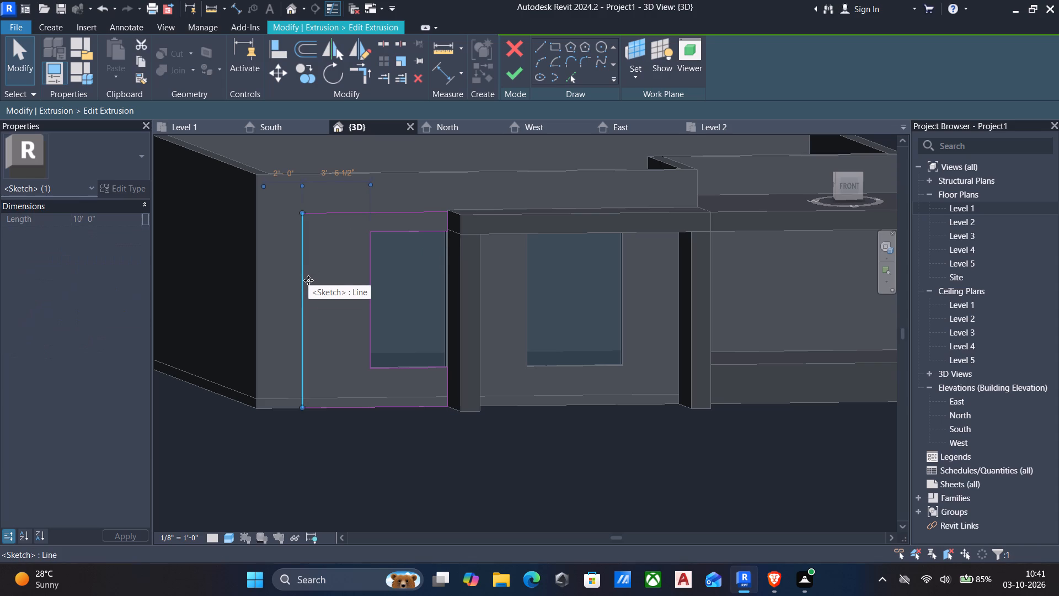
pyautogui.press('Right')
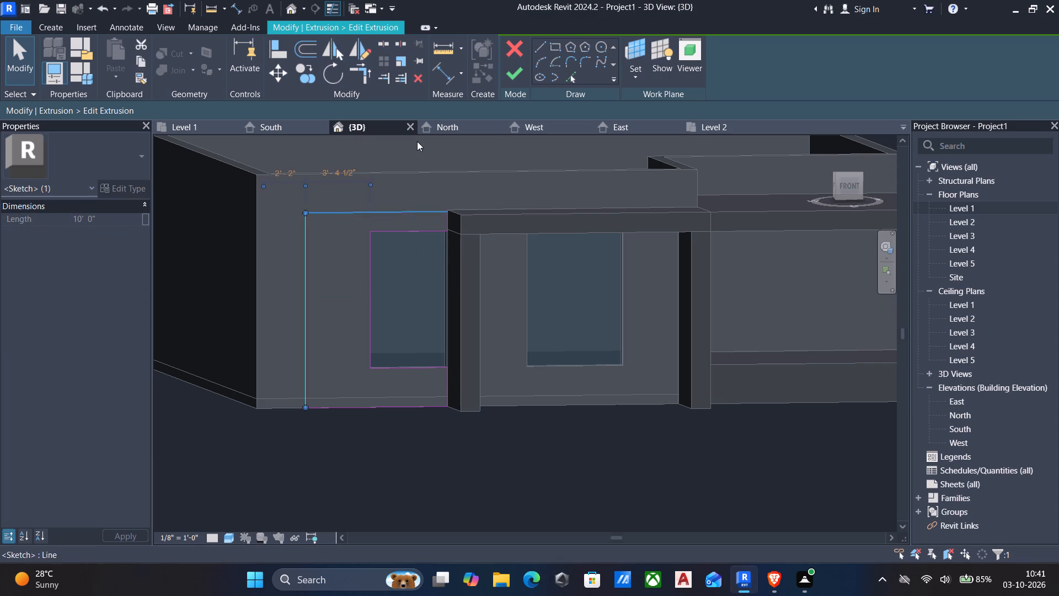
pyautogui.click(519, 64)
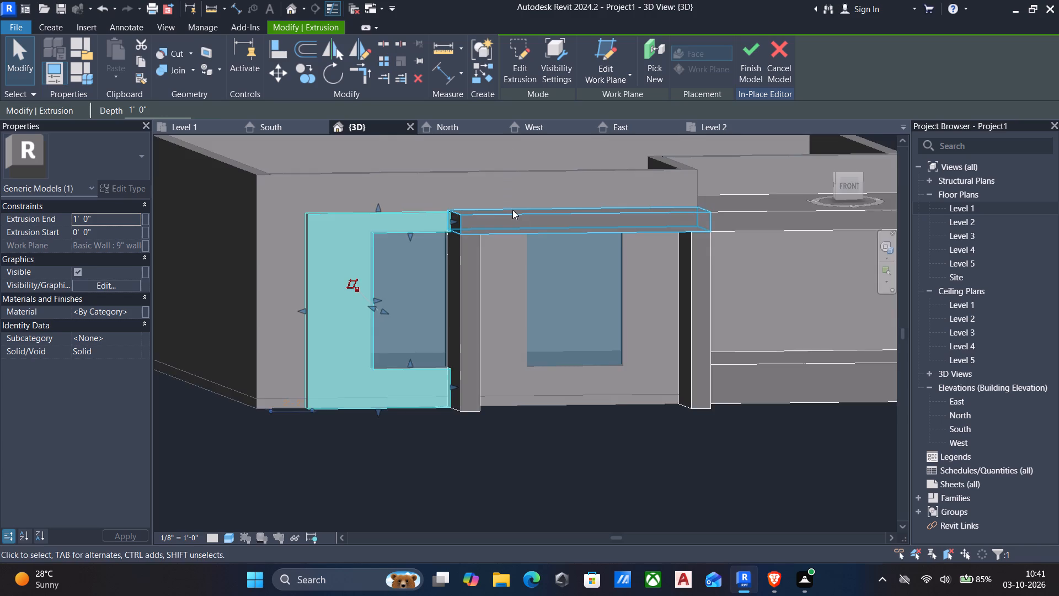
pyautogui.scroll(-3, 521, 218)
pyautogui.keyDown('shift'); pyautogui.moveTo(523, 221); pyautogui.dragTo(472, 252, button='middle'); pyautogui.keyUp('shift')
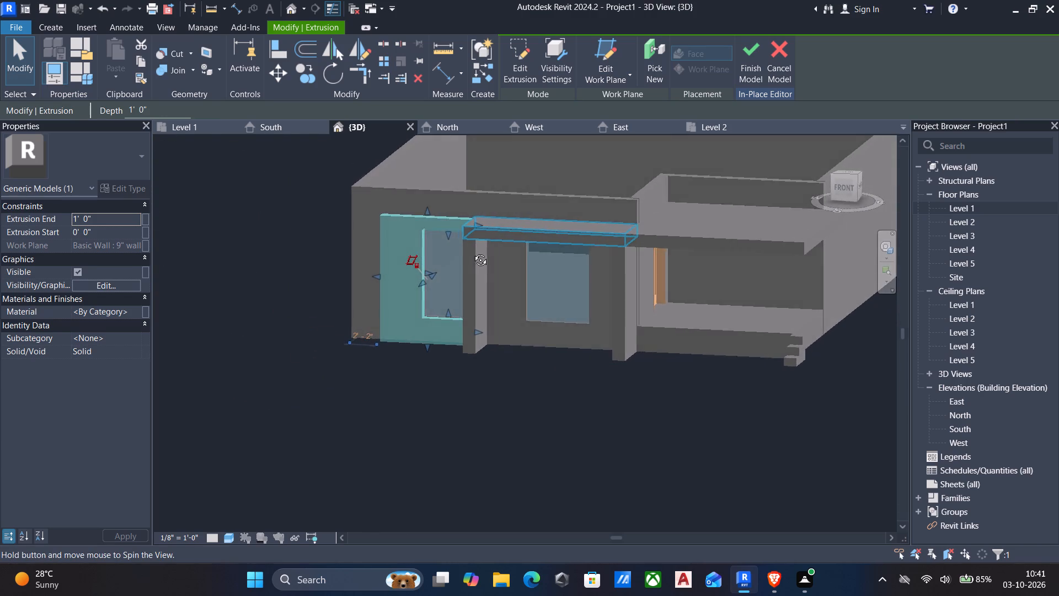
pyautogui.keyDown('shift'); pyautogui.moveTo(472, 252); pyautogui.dragTo(489, 248, button='middle'); pyautogui.keyUp('shift')
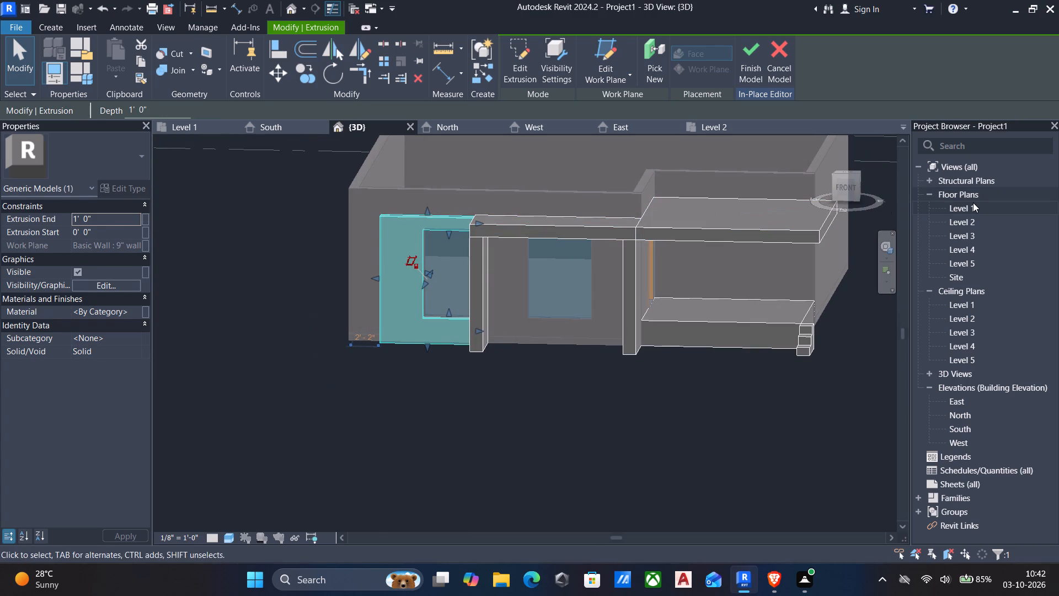
pyautogui.doubleClick(973, 203)
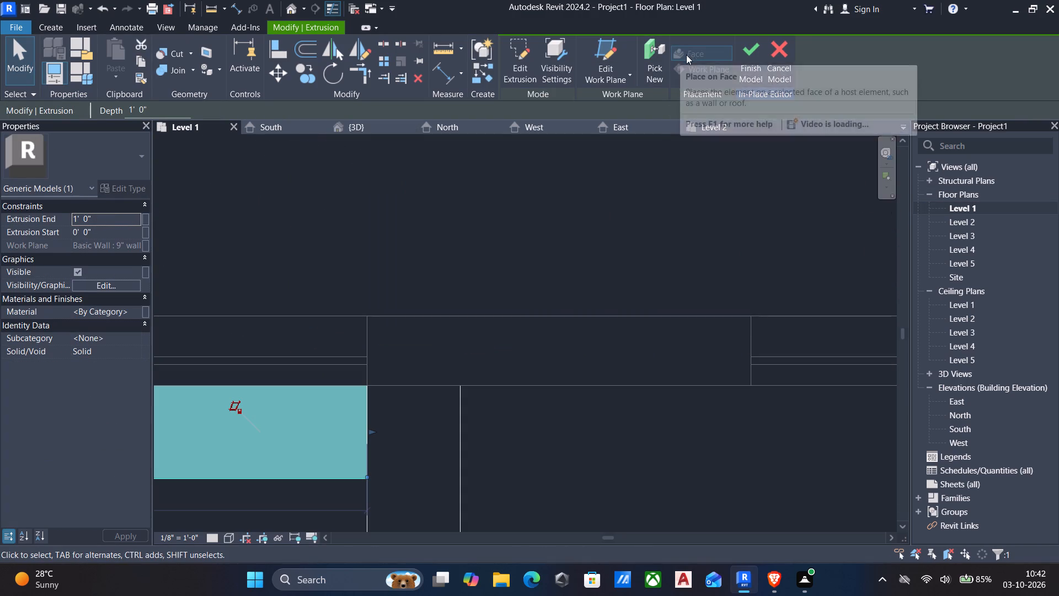
pyautogui.click(751, 53)
# In the Level 1 plan, nudge the end wall beside the window frame five increments inward, toward the frame.
pyautogui.scroll(-5, 653, 184)
pyautogui.moveTo(609, 295); pyautogui.dragTo(622, 250, button='middle')
pyautogui.scroll(-7, 623, 249)
pyautogui.moveTo(608, 288); pyautogui.dragTo(616, 295, button='middle')
pyautogui.scroll(1, 616, 295)
pyautogui.moveTo(528, 265); pyautogui.dragTo(544, 349, button='middle')
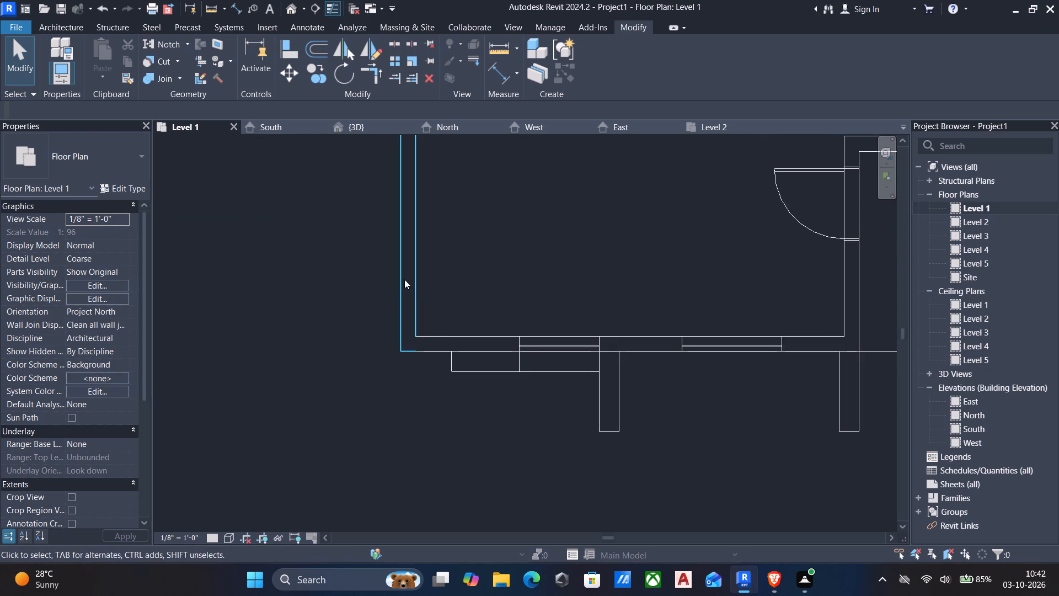
pyautogui.click(404, 279)
pyautogui.press('Right')
pyautogui.press('Right')
pyautogui.press('Right')
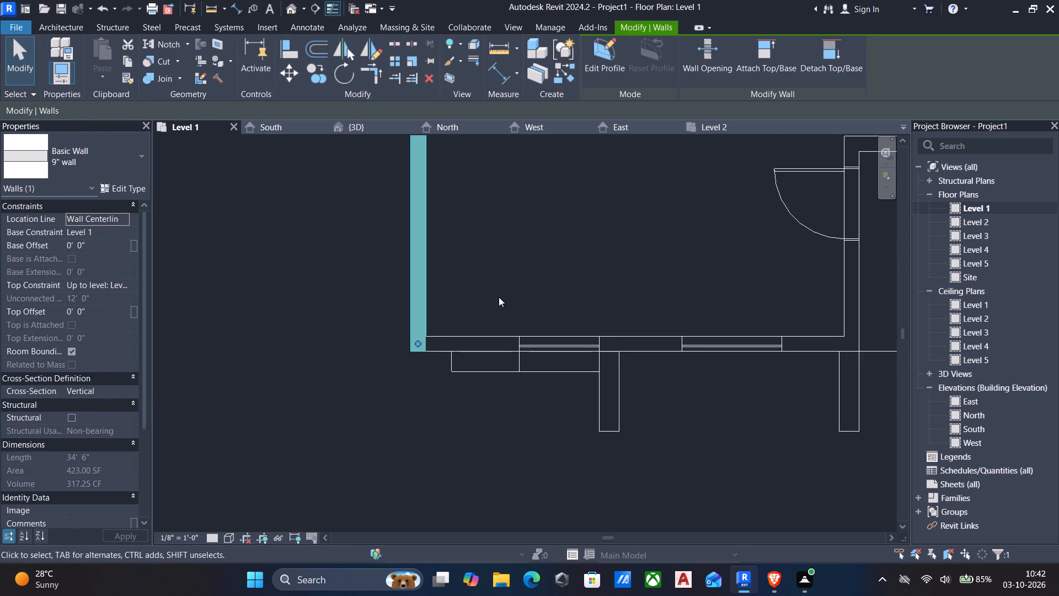
pyautogui.press('Right')
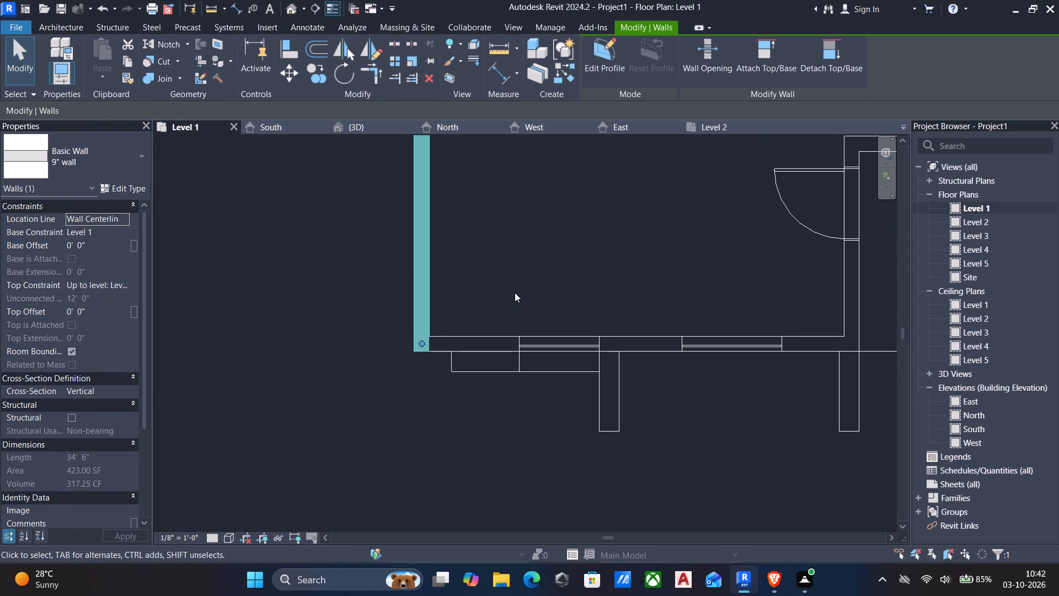
pyautogui.press('Right')
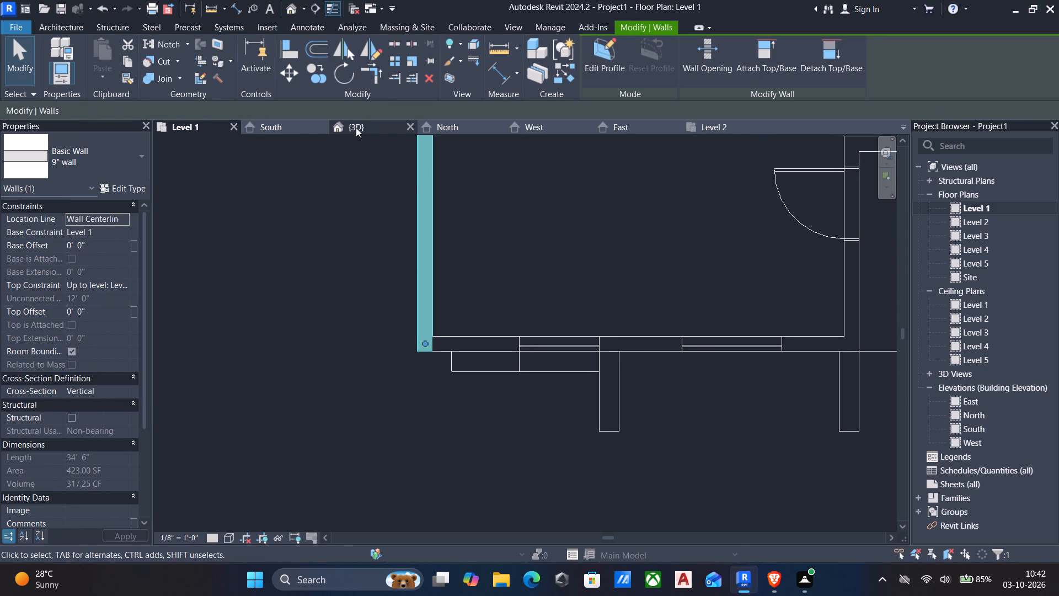
pyautogui.click(356, 127)
pyautogui.press('Escape')
# Align the top edge of the window frame's opening with the underside of the canopy beam on the upright blocks.
pyautogui.keyDown('shift'); pyautogui.moveTo(357, 313); pyautogui.dragTo(351, 313, button='middle'); pyautogui.keyUp('shift')
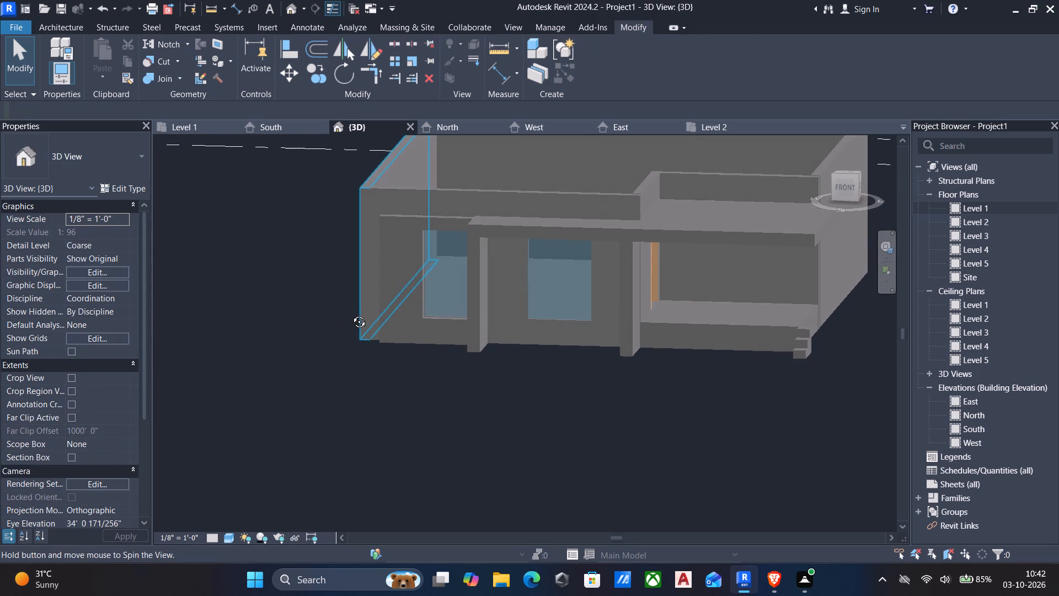
pyautogui.keyDown('shift'); pyautogui.moveTo(351, 313); pyautogui.dragTo(352, 312, button='middle'); pyautogui.keyUp('shift')
pyautogui.keyDown('shift'); pyautogui.moveTo(393, 231); pyautogui.dragTo(437, 215, button='middle'); pyautogui.keyUp('shift')
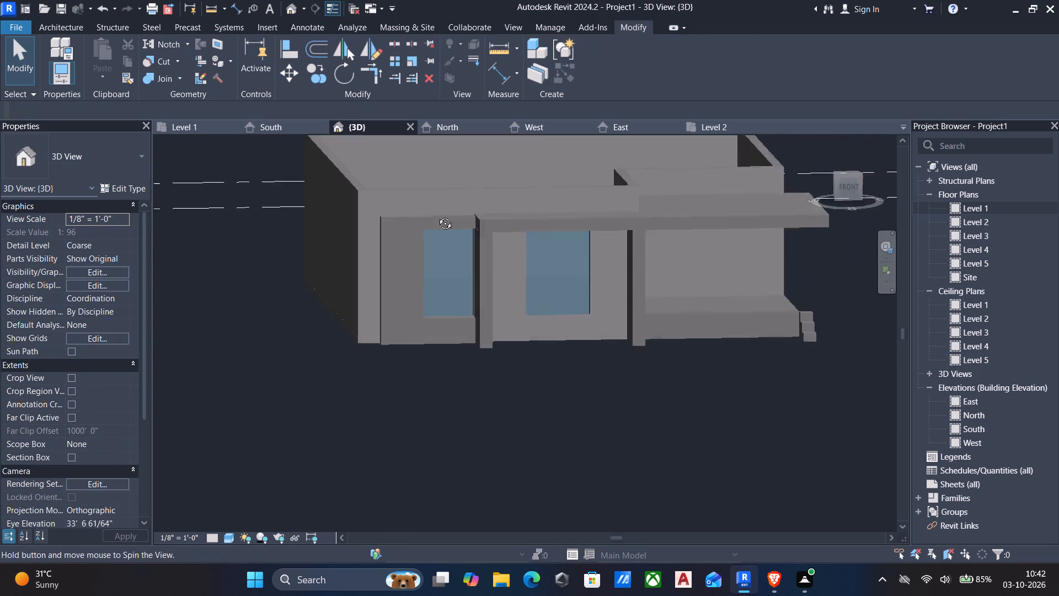
pyautogui.keyDown('shift'); pyautogui.moveTo(437, 215); pyautogui.dragTo(462, 211, button='middle'); pyautogui.keyUp('shift')
pyautogui.scroll(9, 462, 211)
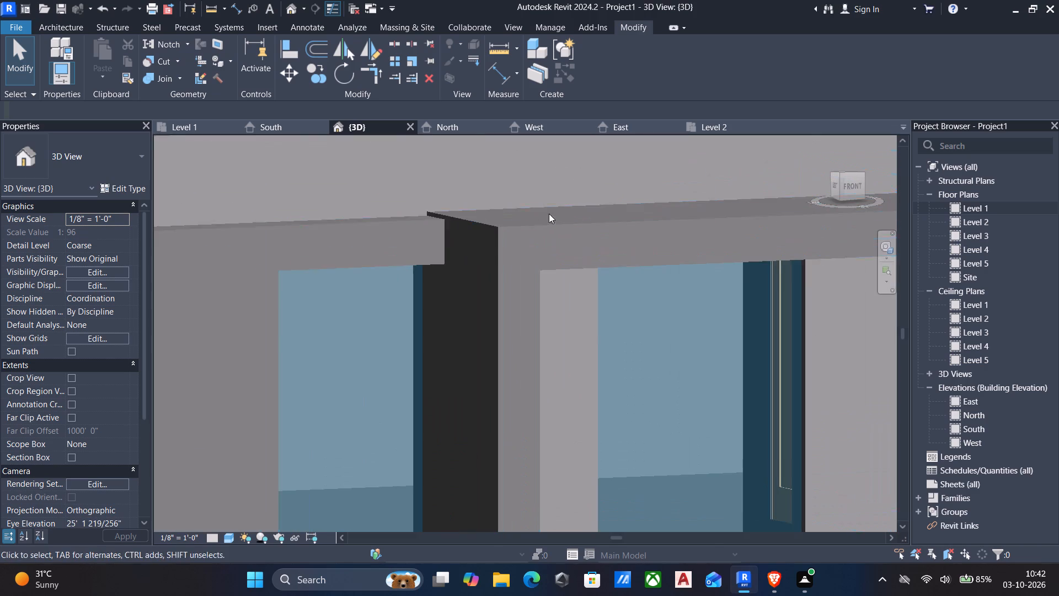
pyautogui.scroll(5, 410, 204)
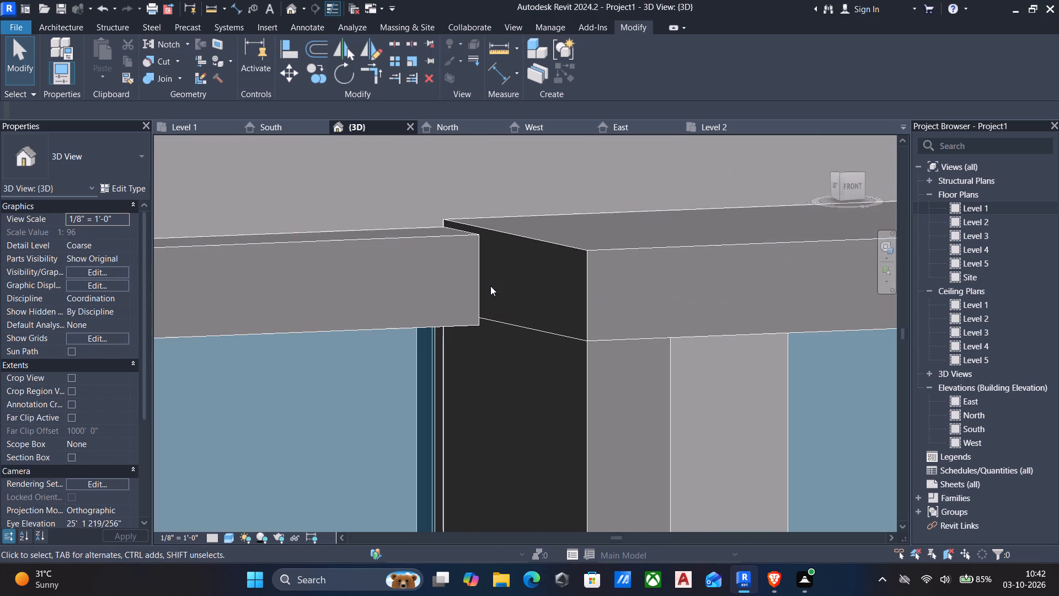
pyautogui.keyDown('shift'); pyautogui.moveTo(473, 249); pyautogui.dragTo(467, 242, button='middle'); pyautogui.keyUp('shift')
pyautogui.keyDown('shift'); pyautogui.moveTo(504, 320); pyautogui.dragTo(459, 281, button='middle'); pyautogui.keyUp('shift')
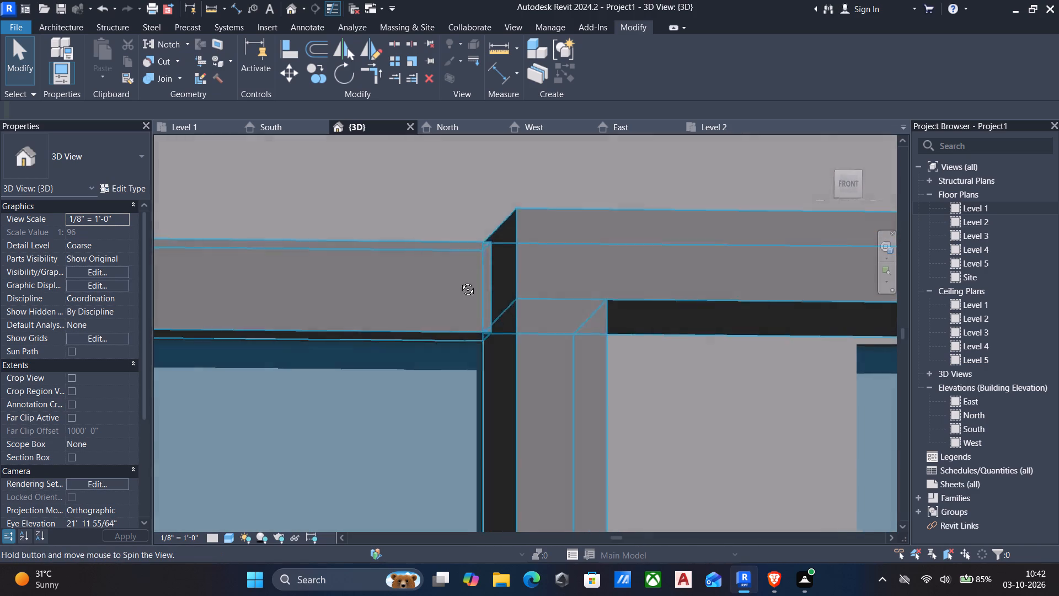
pyautogui.keyDown('shift'); pyautogui.moveTo(459, 281); pyautogui.dragTo(441, 286, button='middle'); pyautogui.keyUp('shift')
pyautogui.moveTo(444, 321); pyautogui.dragTo(486, 306, button='middle')
pyautogui.scroll(3, 432, 308)
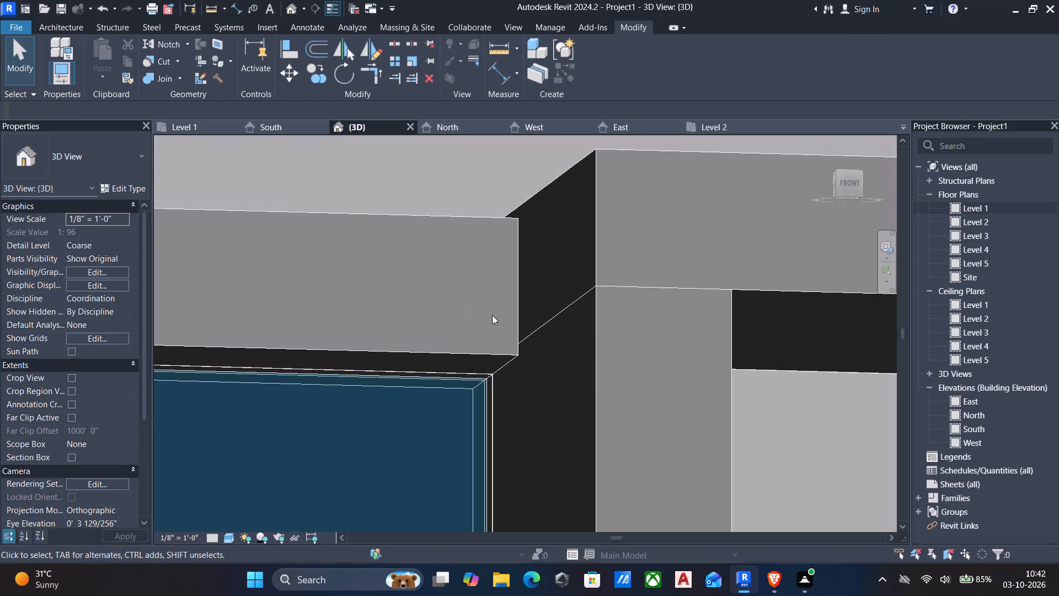
pyautogui.scroll(-3, 500, 252)
pyautogui.write('al')
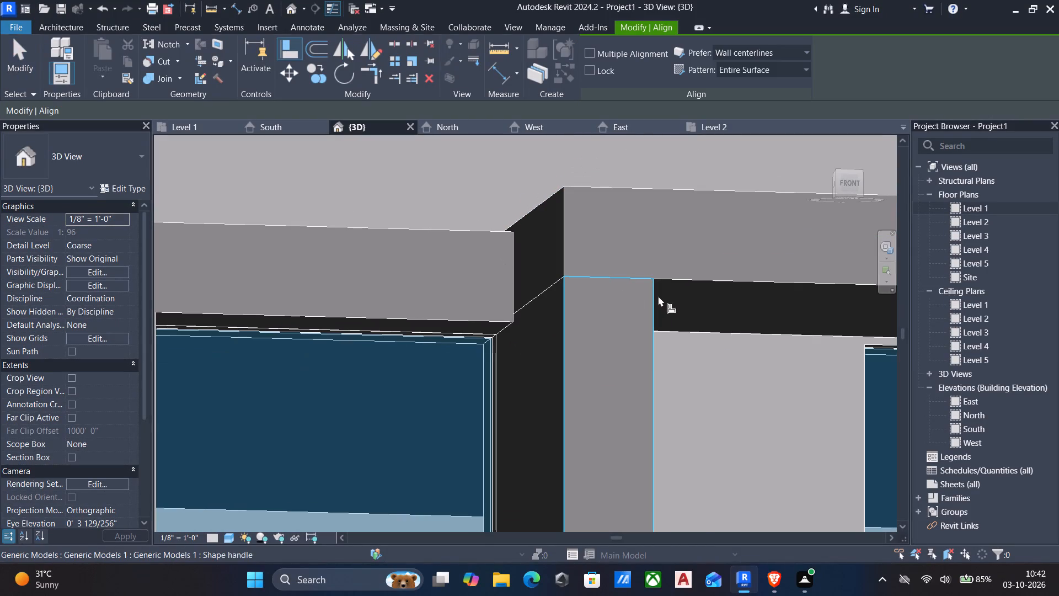
pyautogui.click(710, 282)
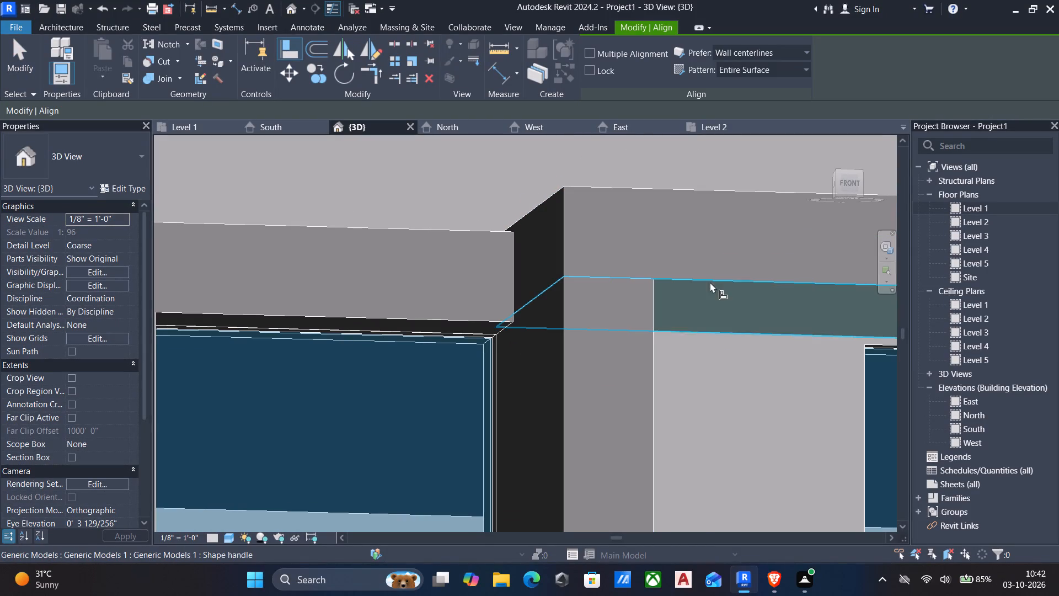
pyautogui.click(473, 323)
pyautogui.scroll(-3, 496, 327)
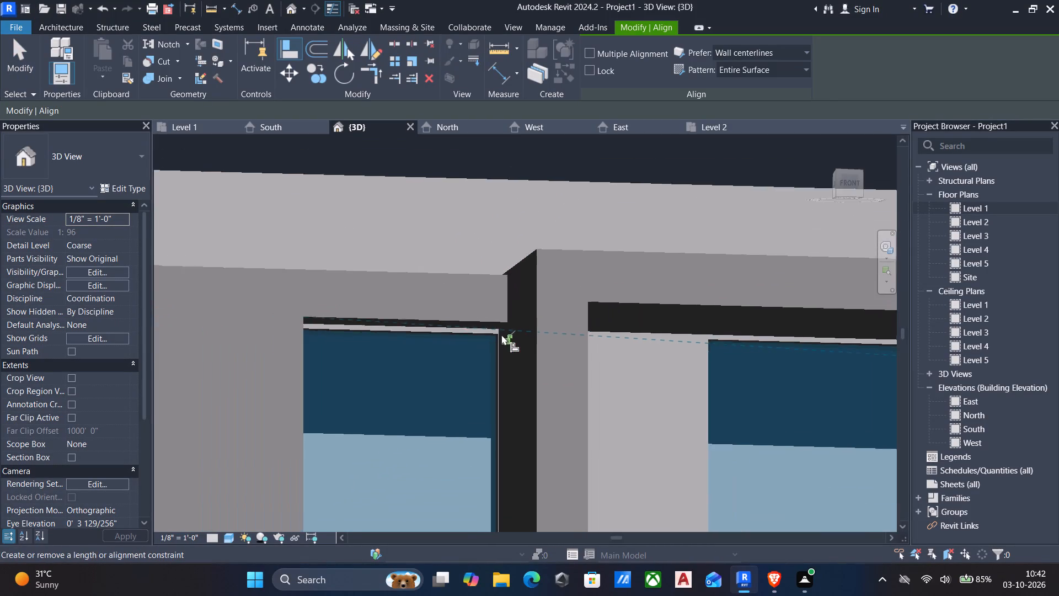
pyautogui.scroll(-3, 501, 334)
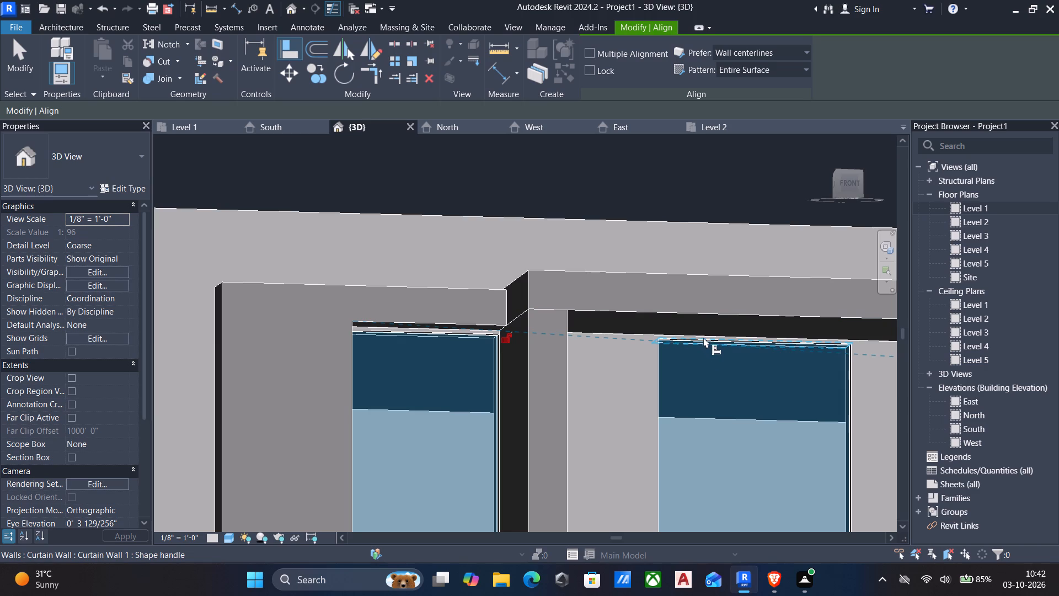
pyautogui.press('Escape')
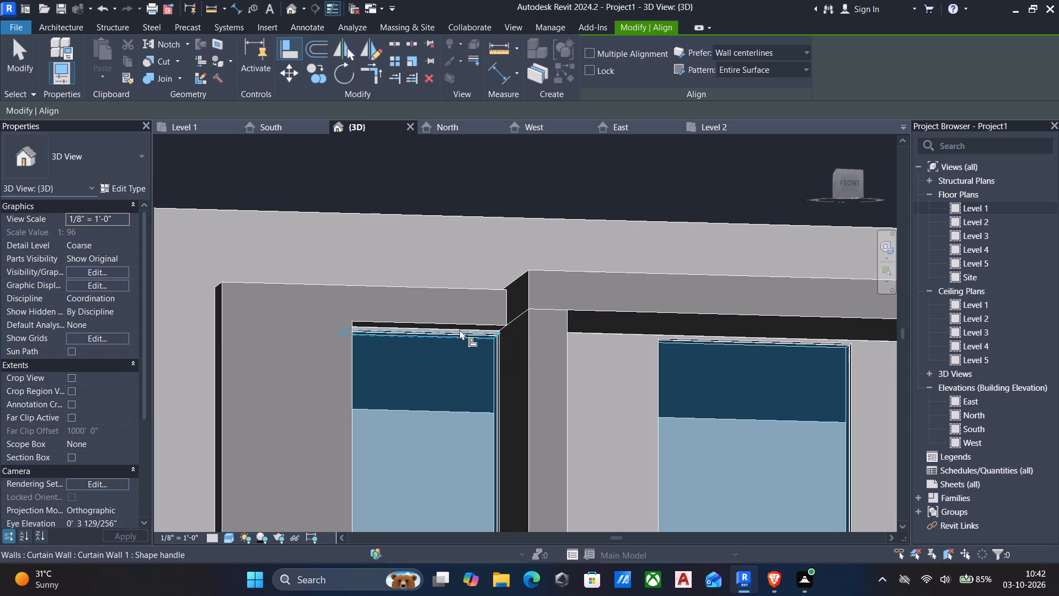
pyautogui.scroll(4, 496, 330)
pyautogui.scroll(-5, 573, 356)
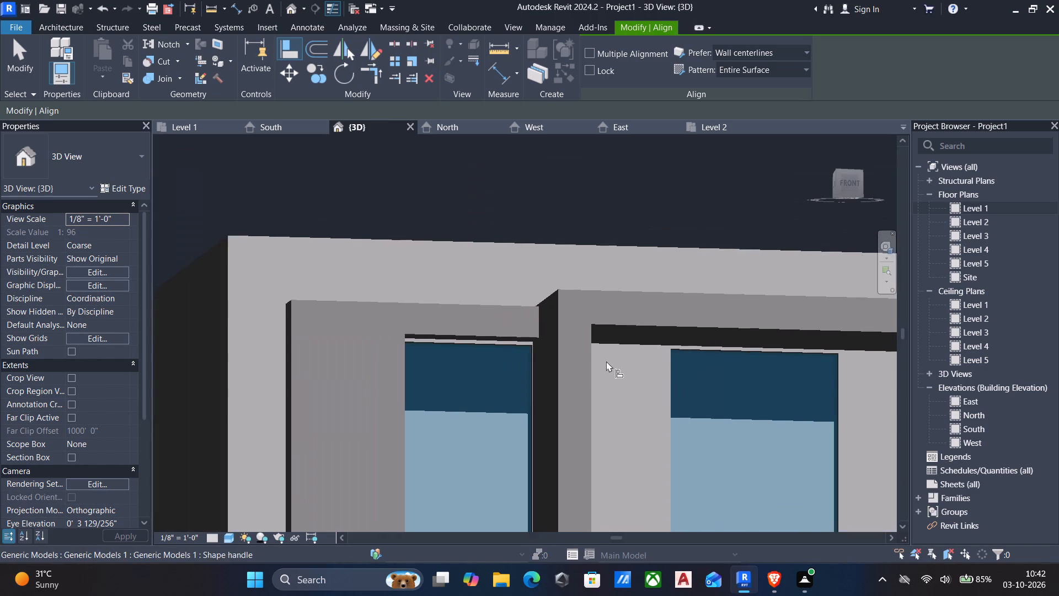
pyautogui.scroll(-3, 635, 366)
pyautogui.moveTo(676, 370); pyautogui.dragTo(425, 380, button='middle')
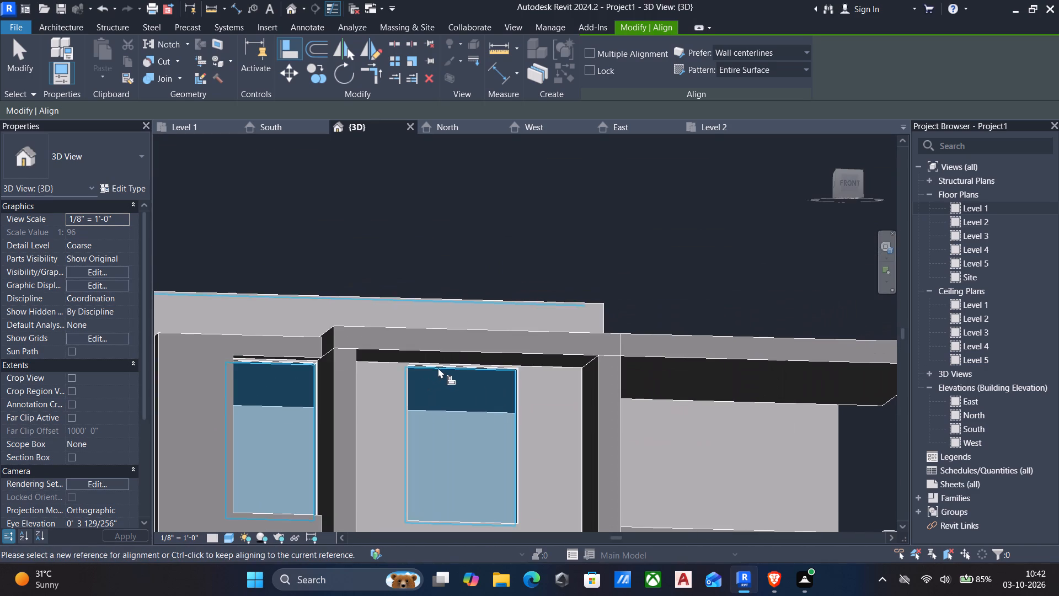
pyautogui.scroll(5, 438, 366)
pyautogui.scroll(-4, 438, 365)
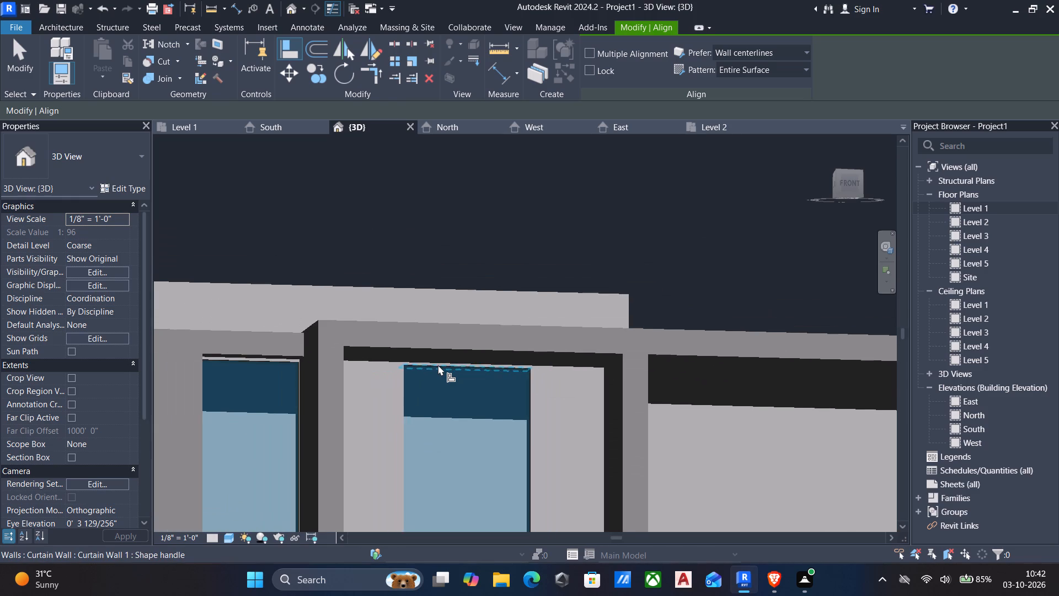
pyautogui.press('Escape')
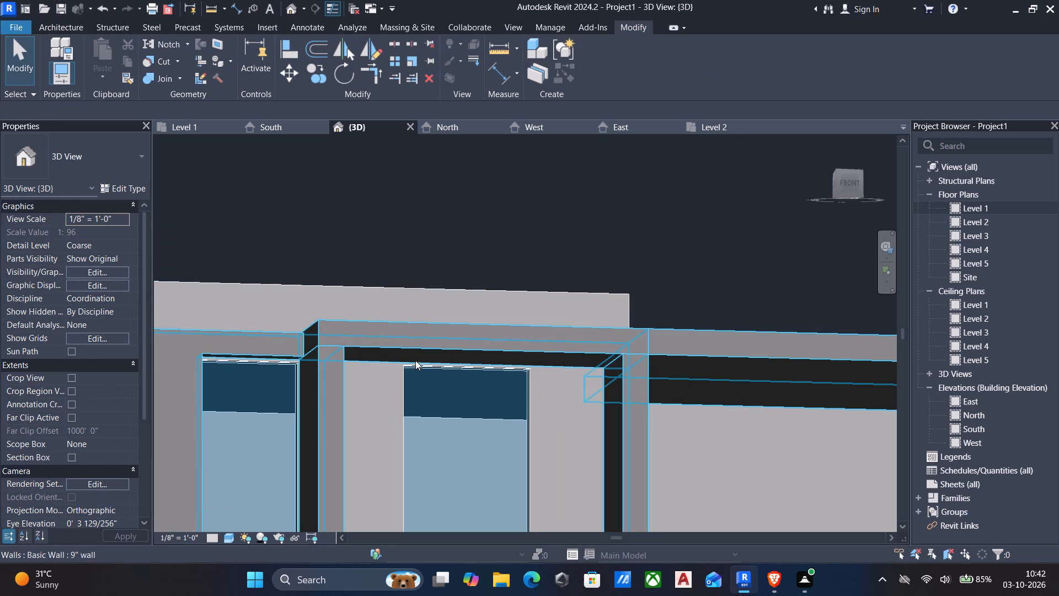
# Align the window frame's top face with the canopy's top face.
pyautogui.keyDown('shift'); pyautogui.moveTo(415, 360); pyautogui.dragTo(465, 461, button='middle'); pyautogui.keyUp('shift')
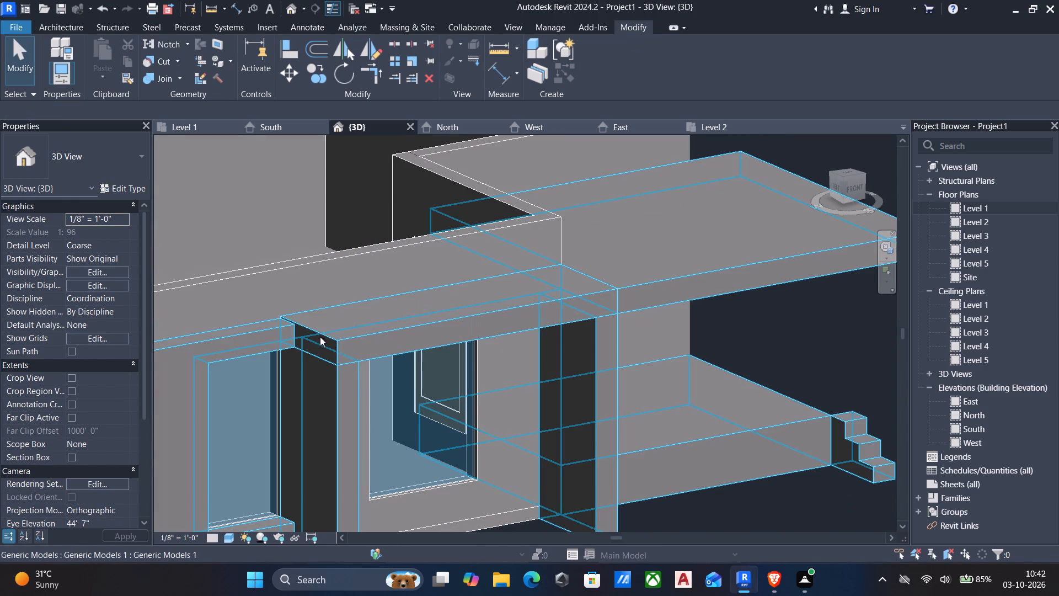
pyautogui.write('al')
pyautogui.scroll(2, 259, 314)
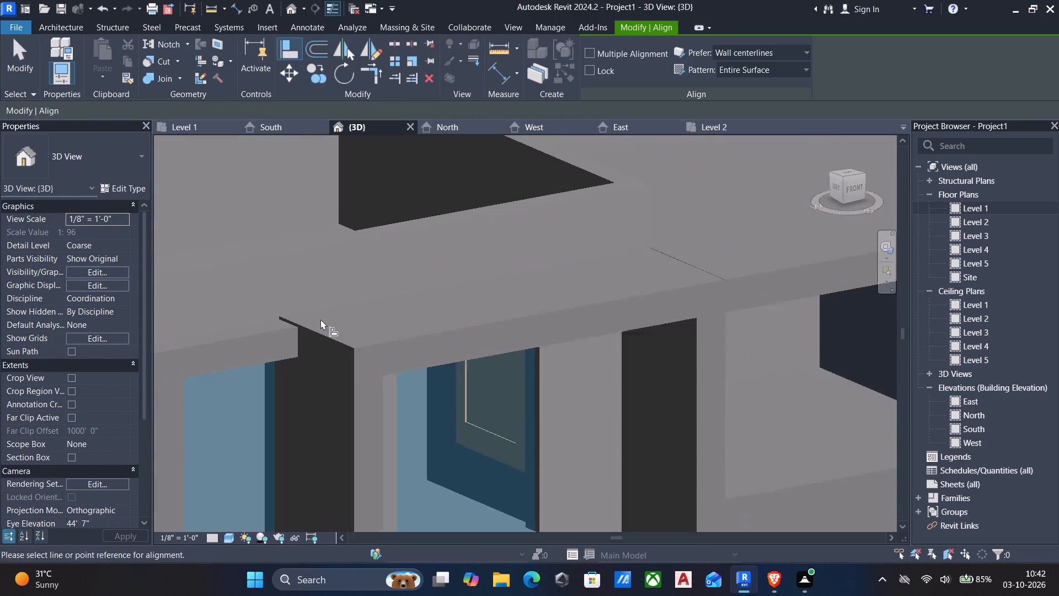
pyautogui.scroll(1, 320, 319)
pyautogui.click(363, 348)
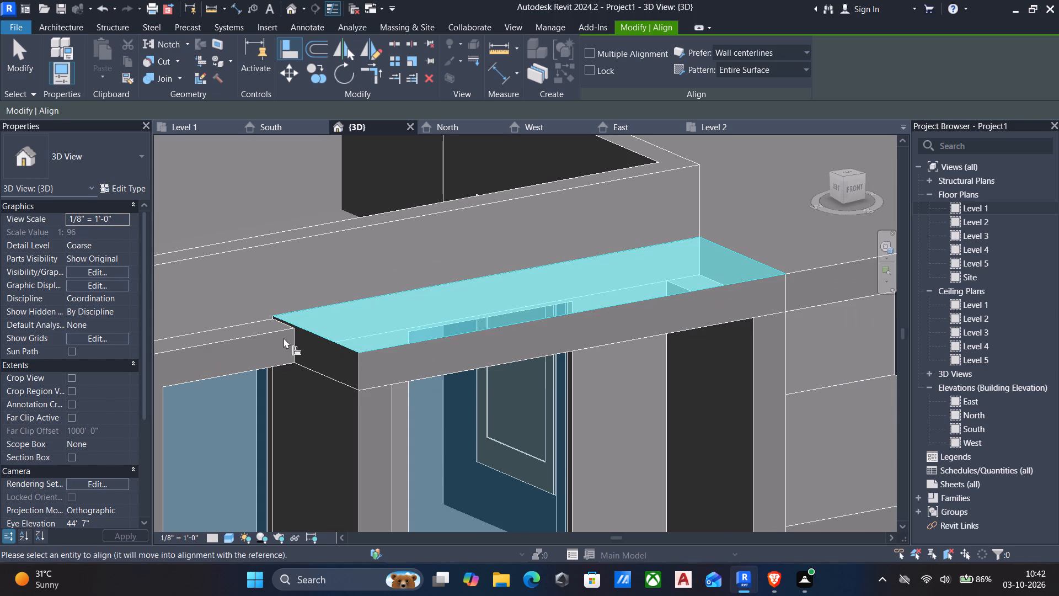
pyautogui.click(268, 329)
pyautogui.scroll(-6, 352, 348)
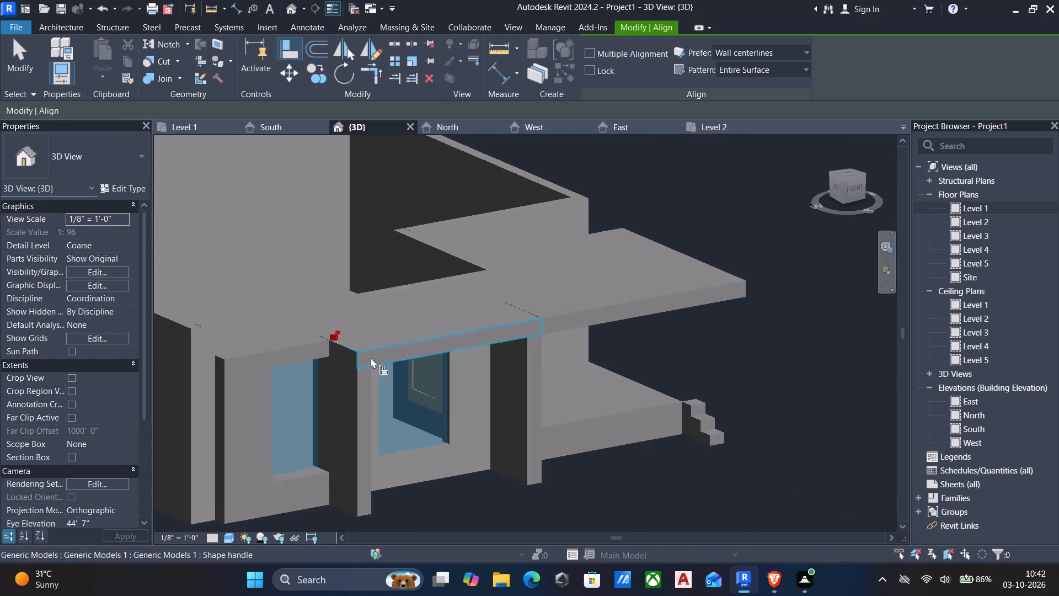
pyautogui.press('Escape')
pyautogui.scroll(-3, 416, 380)
pyautogui.moveTo(493, 386); pyautogui.dragTo(457, 389, button='middle')
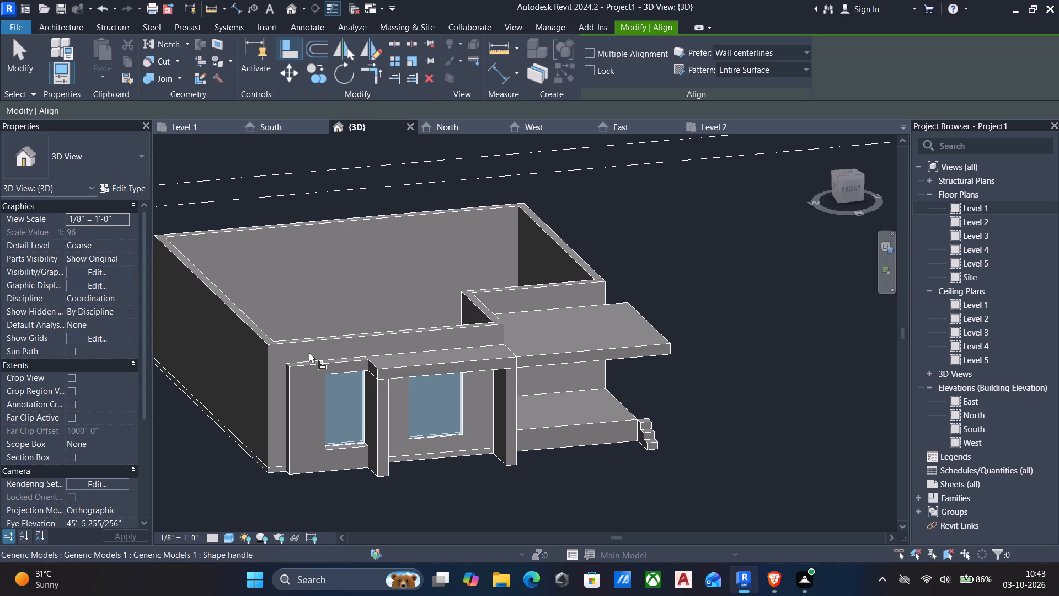
pyautogui.press('Escape')
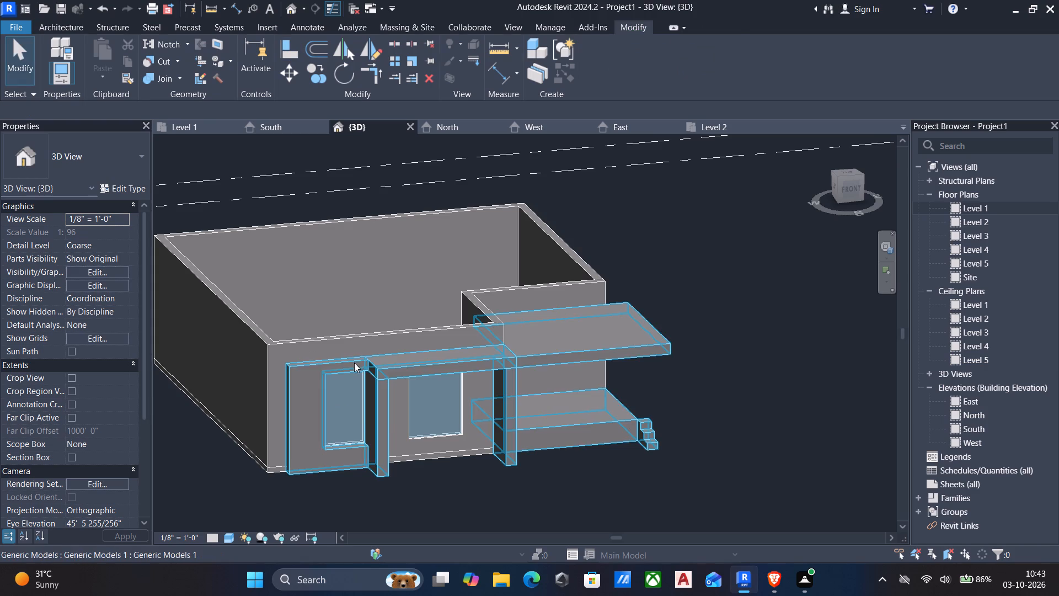
# Reopen the in-place model containing the window frame and canopy for editing.
pyautogui.click(354, 363)
pyautogui.click(608, 65)
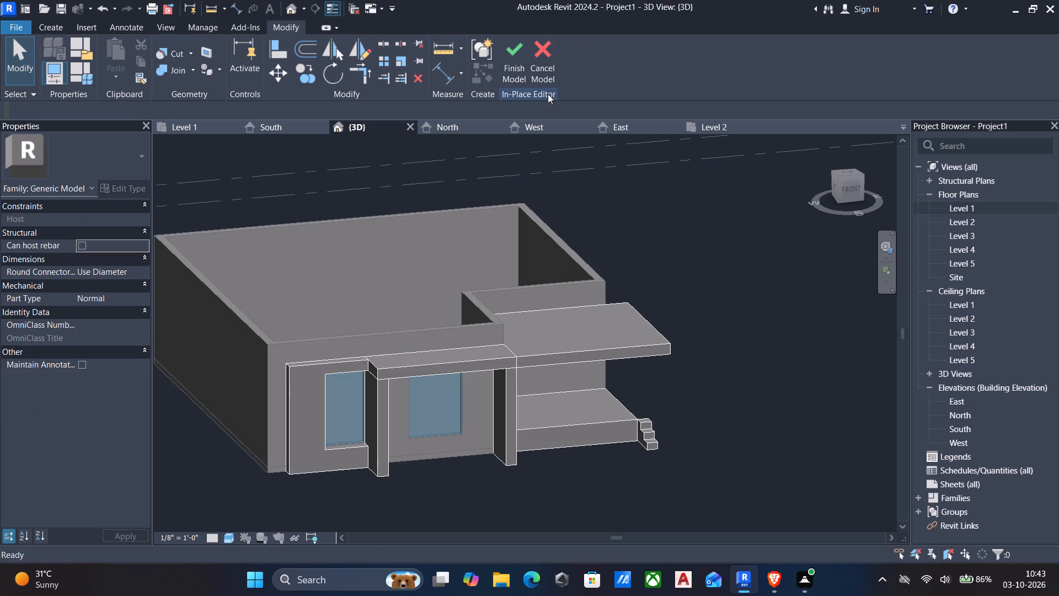
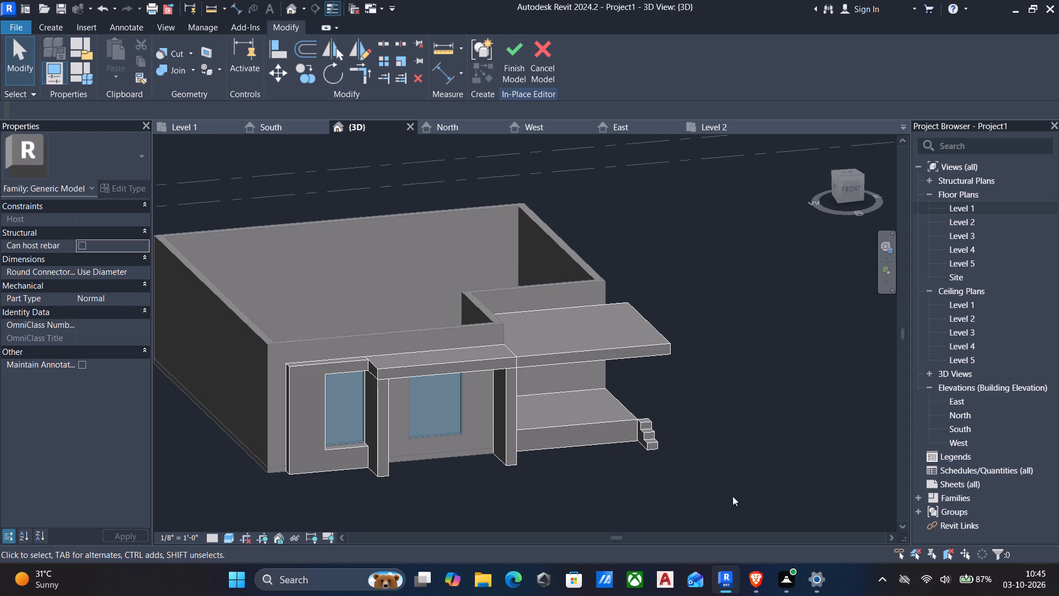
# Start a void extrusion with the C-shaped window frame's front face as its work plane.
pyautogui.scroll(-2, 614, 370)
pyautogui.moveTo(613, 367); pyautogui.dragTo(632, 339, button='middle')
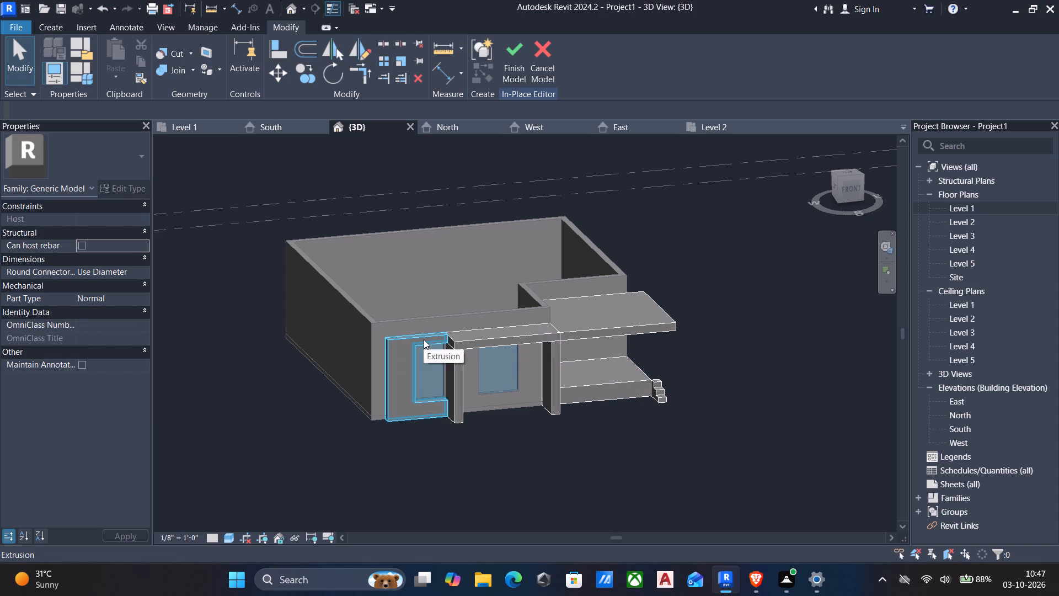
pyautogui.click(52, 29)
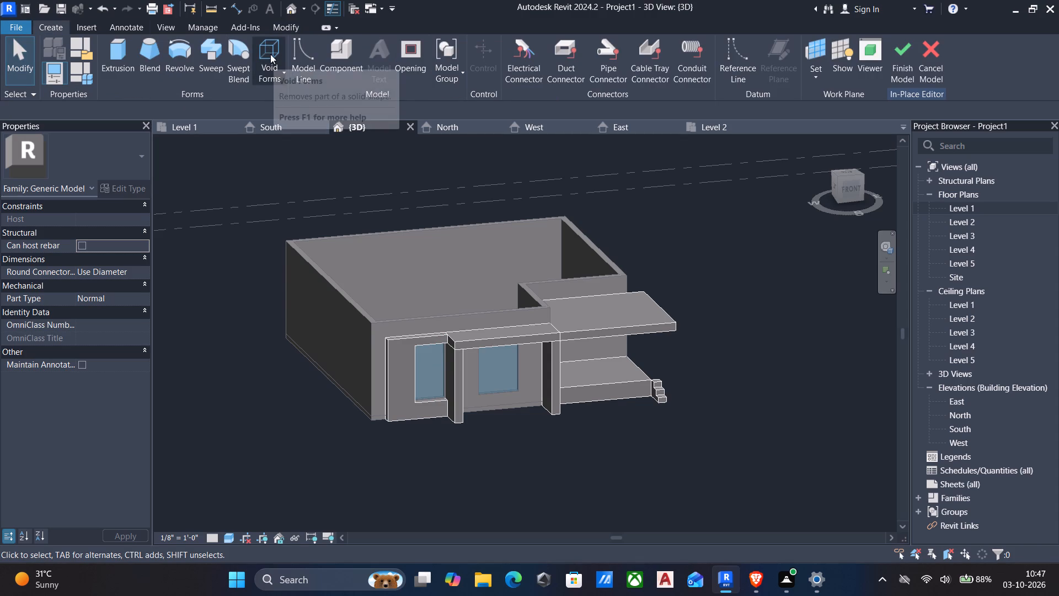
pyautogui.click(270, 54)
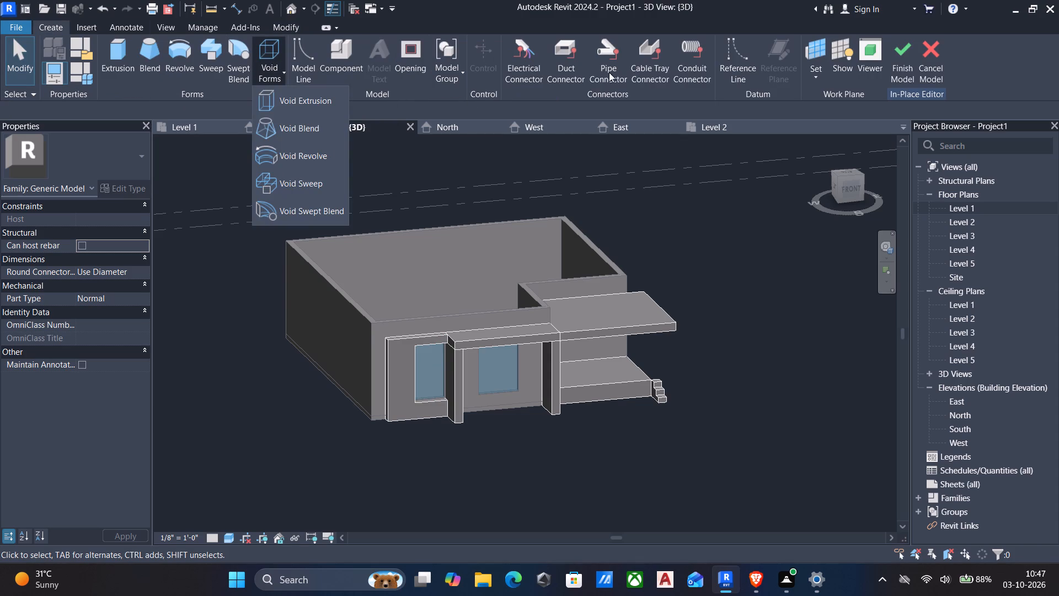
pyautogui.click(280, 102)
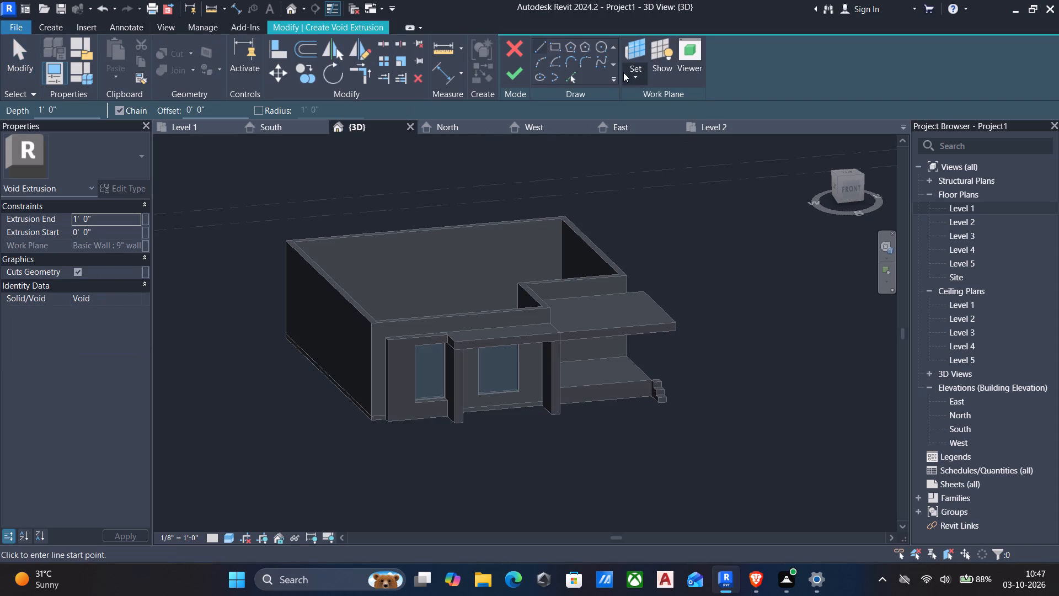
pyautogui.click(623, 72)
pyautogui.click(660, 128)
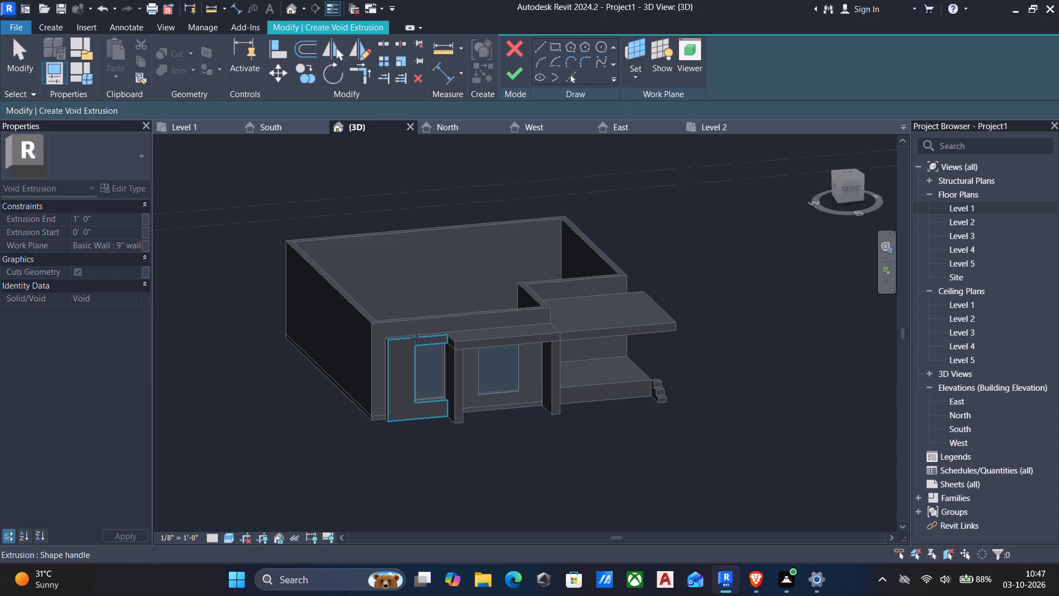
pyautogui.click(416, 338)
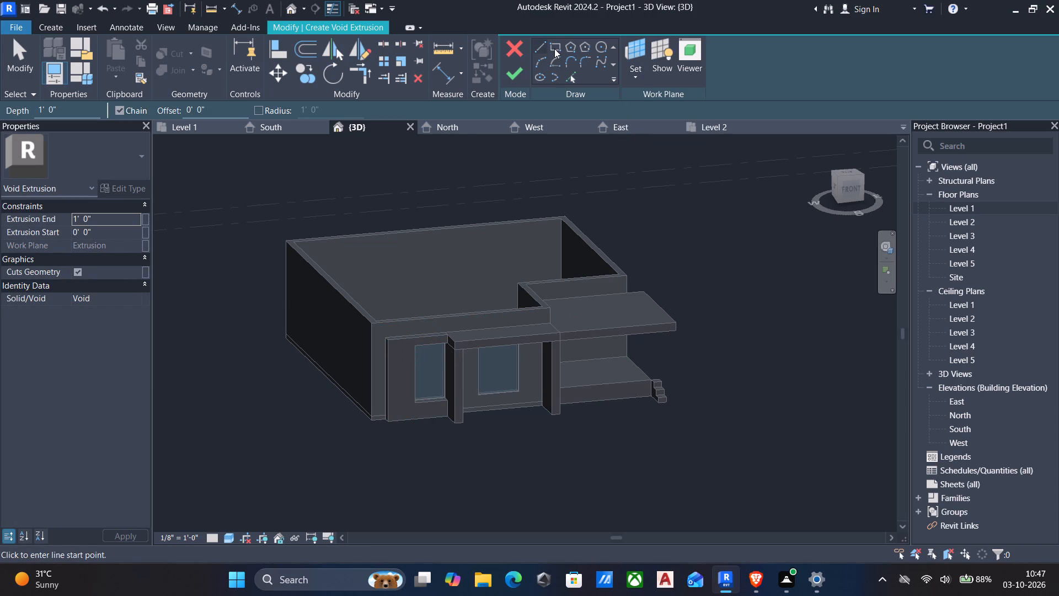
# Sketch a void rectangle about 2'-9" wide and 7'-1" high on the frame's solid side, starting from the window opening's upper corner.
pyautogui.click(554, 49)
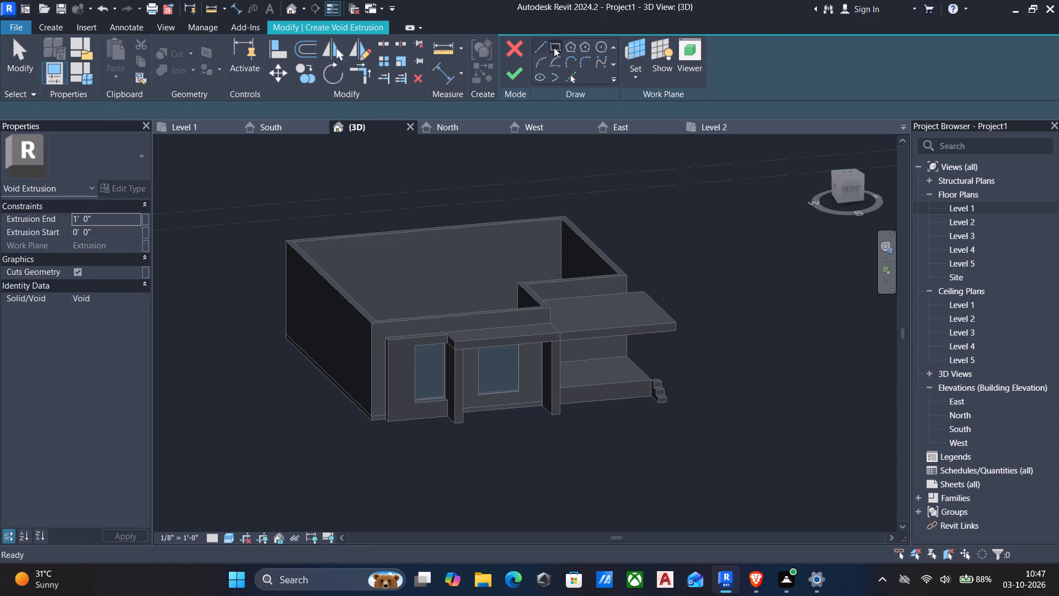
pyautogui.click(852, 189)
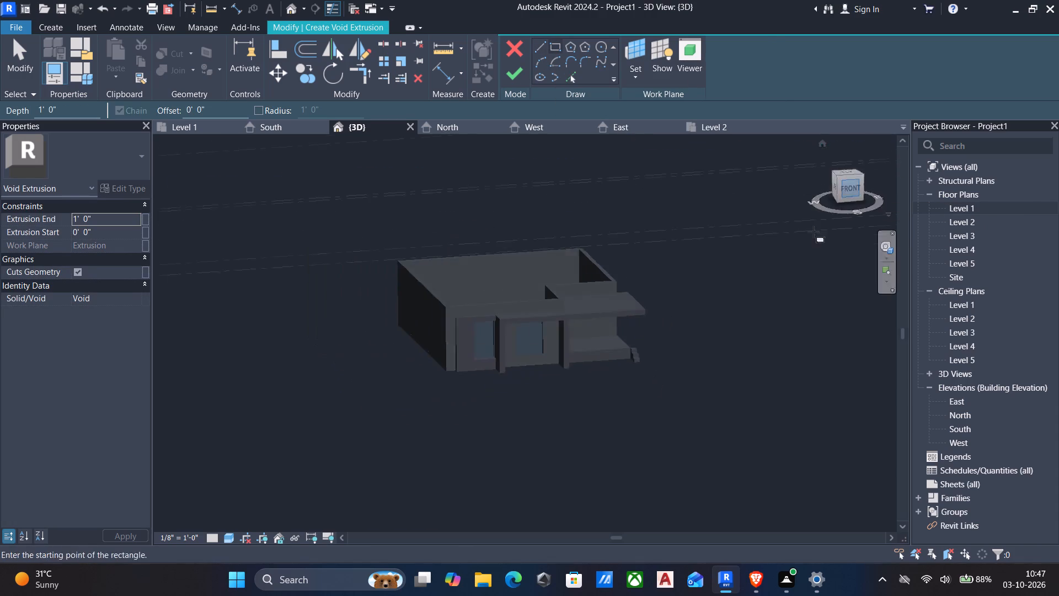
pyautogui.scroll(6, 715, 328)
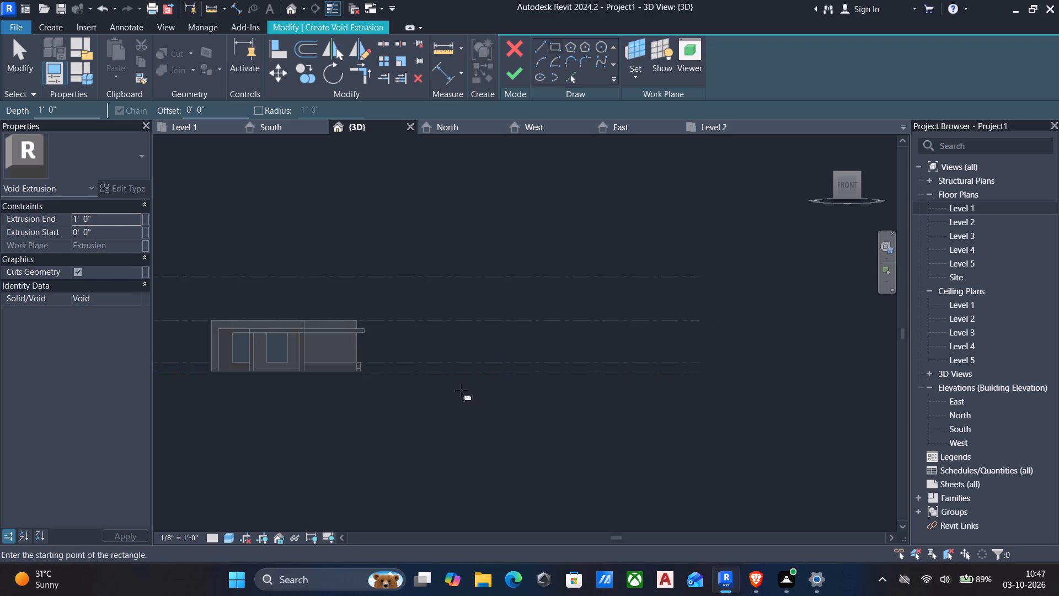
pyautogui.scroll(2, 461, 387)
pyautogui.moveTo(465, 387); pyautogui.dragTo(843, 349, button='middle')
pyautogui.scroll(4, 498, 368)
pyautogui.scroll(1, 539, 302)
pyautogui.moveTo(539, 302); pyautogui.dragTo(533, 451, button='middle')
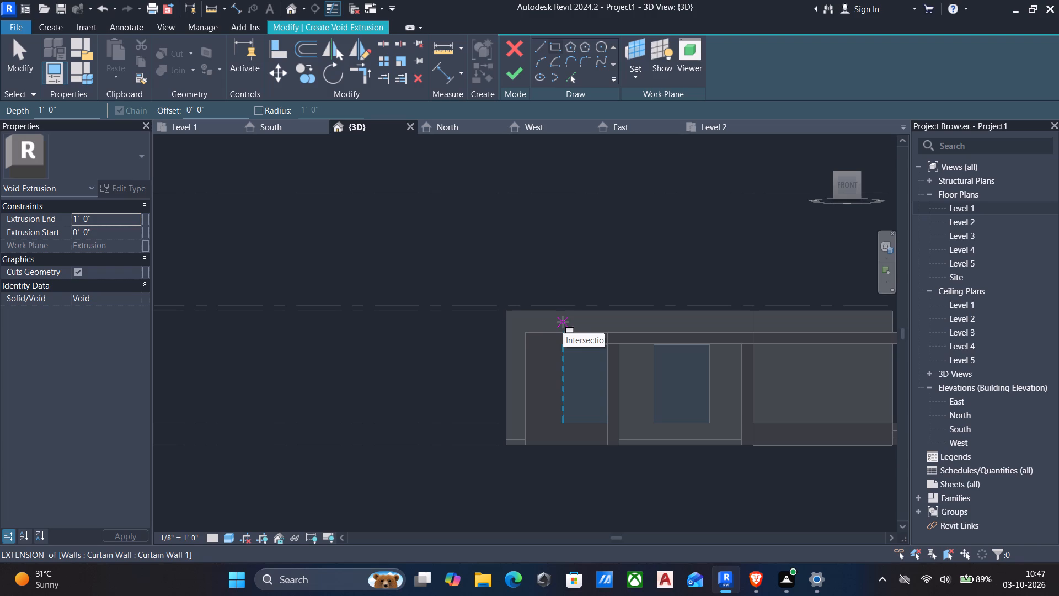
pyautogui.scroll(4, 570, 336)
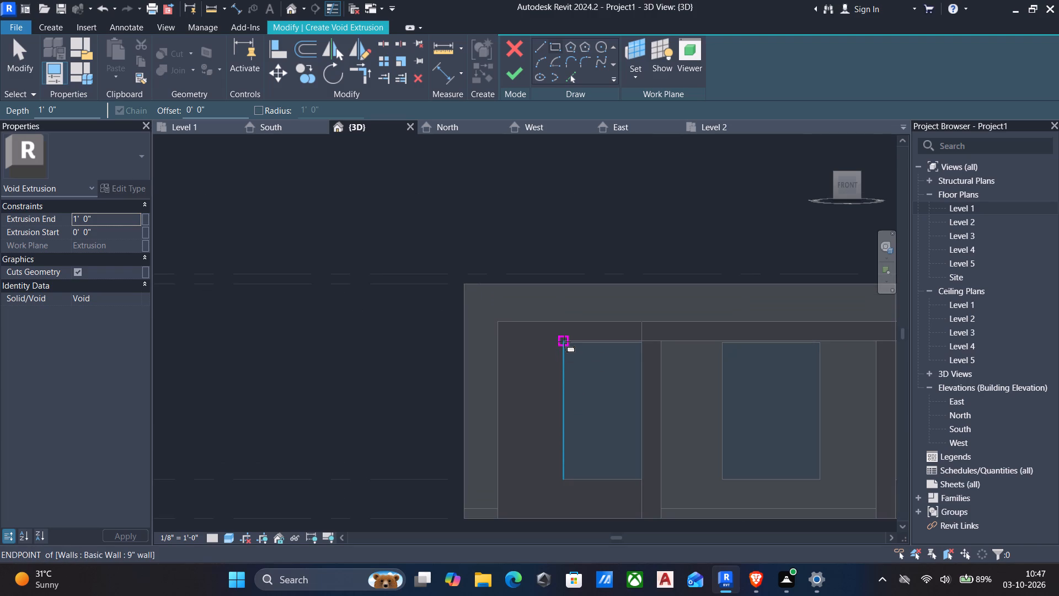
pyautogui.click(565, 342)
pyautogui.moveTo(522, 381); pyautogui.dragTo(492, 363, button='middle')
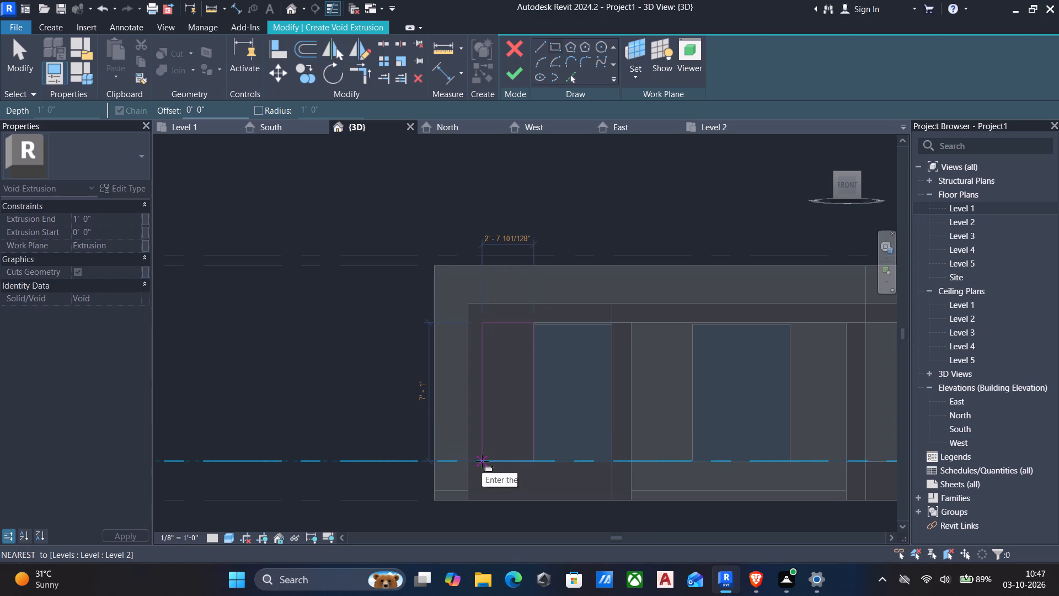
pyautogui.scroll(1, 481, 461)
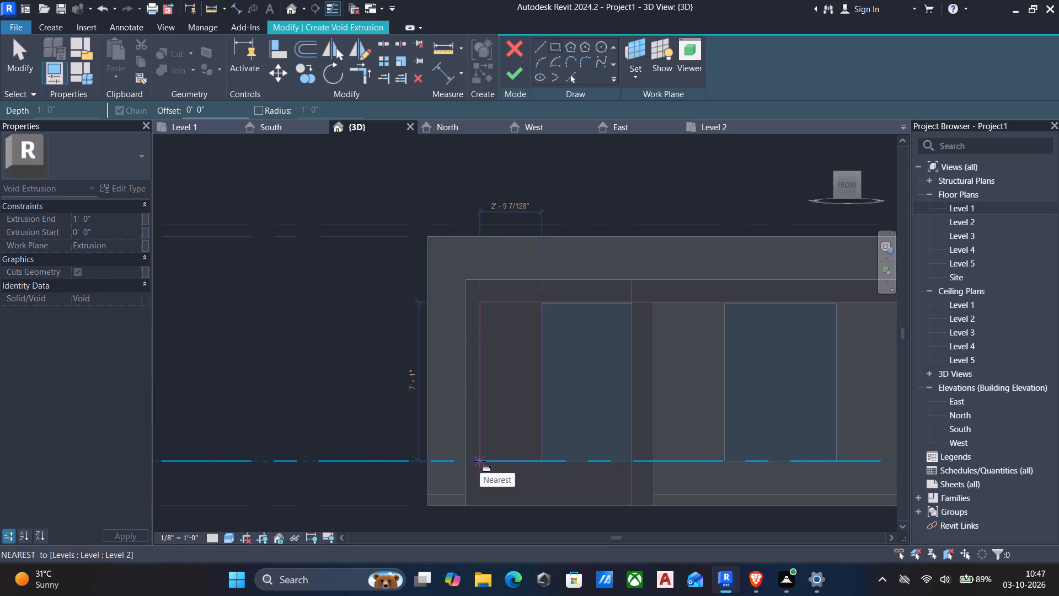
pyautogui.click(480, 461)
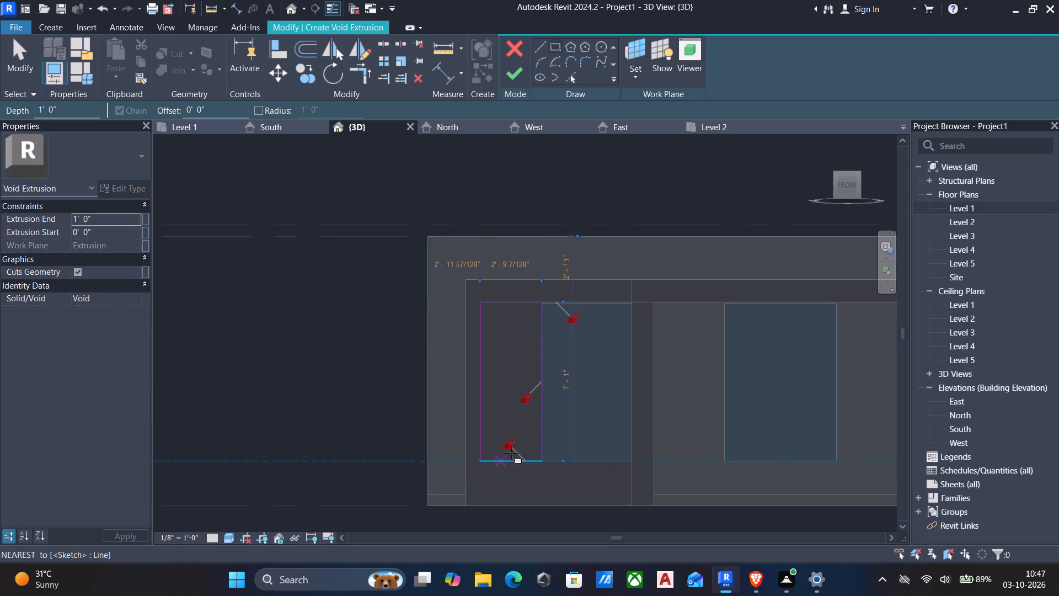
pyautogui.press('Escape')
pyautogui.press('Escape')
# Nudge the rectangle's window-side edge slightly away from the opening for a width of about 2'-8", and finish the void sketch.
pyautogui.scroll(-2, 521, 465)
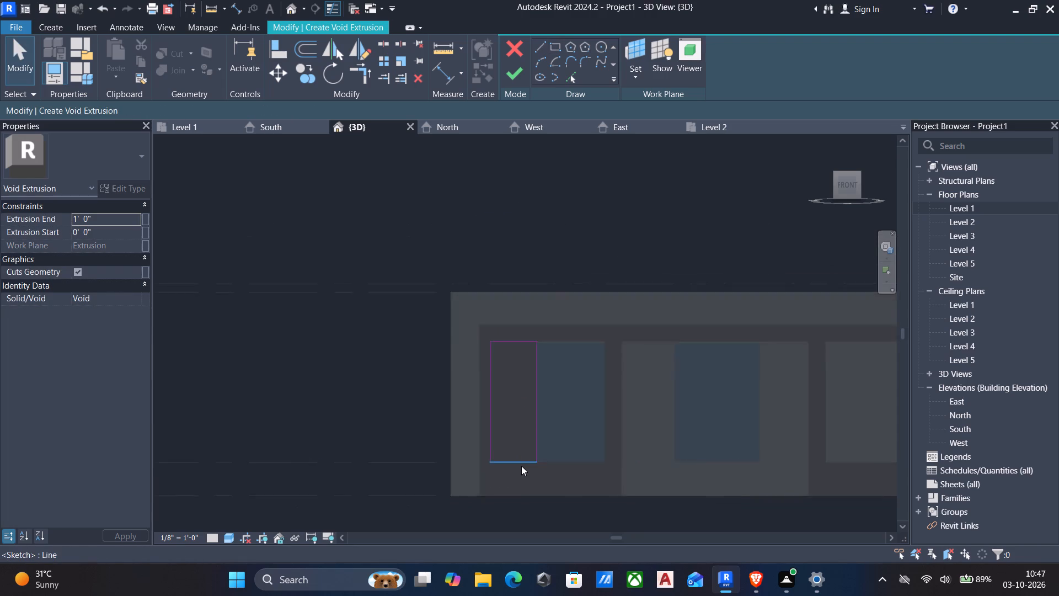
pyautogui.scroll(-3, 521, 466)
pyautogui.moveTo(521, 466); pyautogui.dragTo(483, 459, button='middle')
pyautogui.scroll(4, 496, 429)
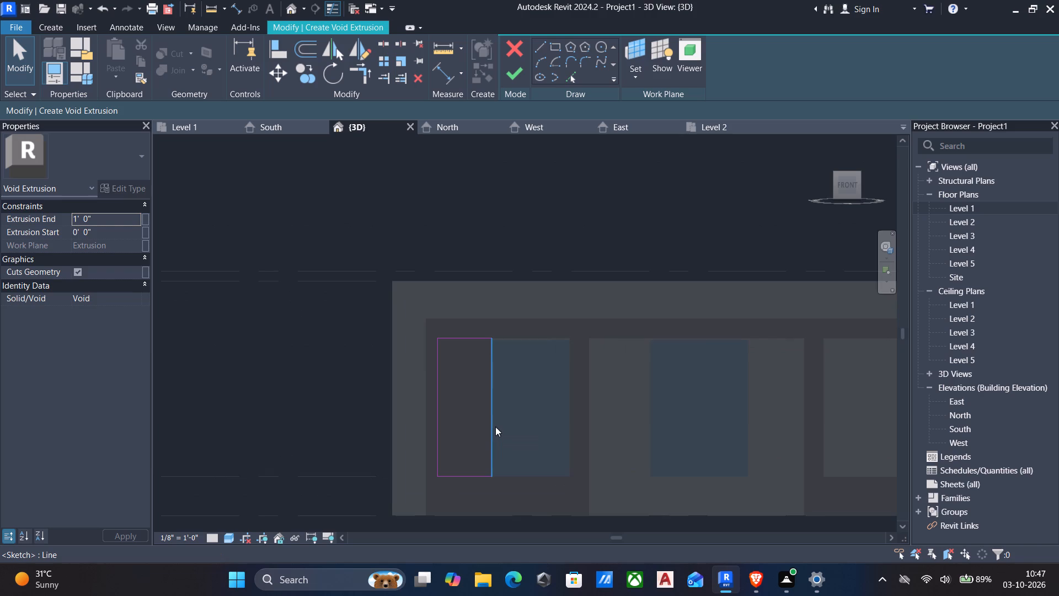
pyautogui.click(490, 419)
pyautogui.press('Left')
pyautogui.press('Left')
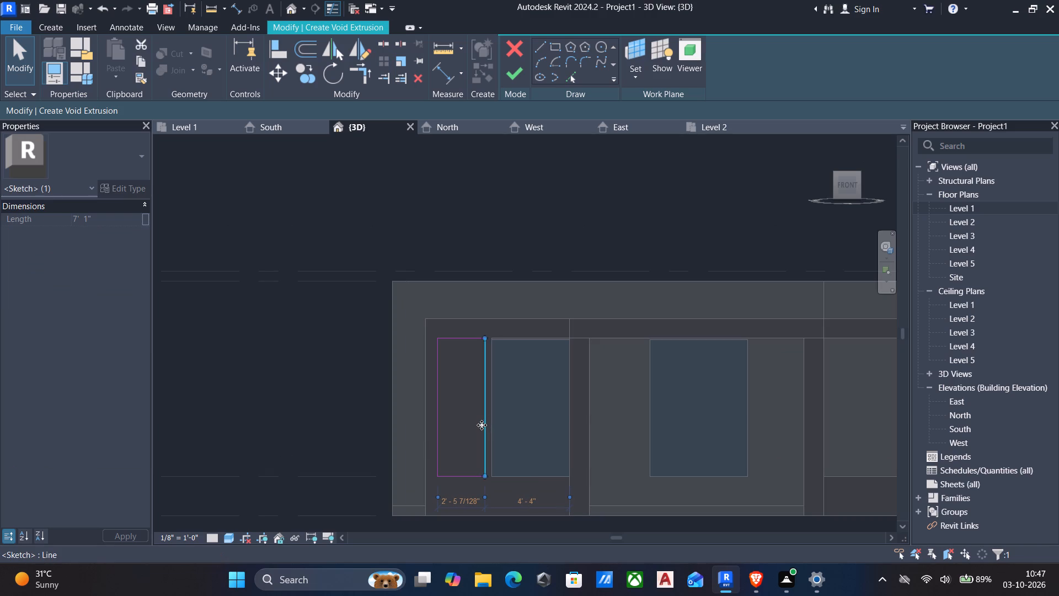
pyautogui.scroll(-3, 490, 425)
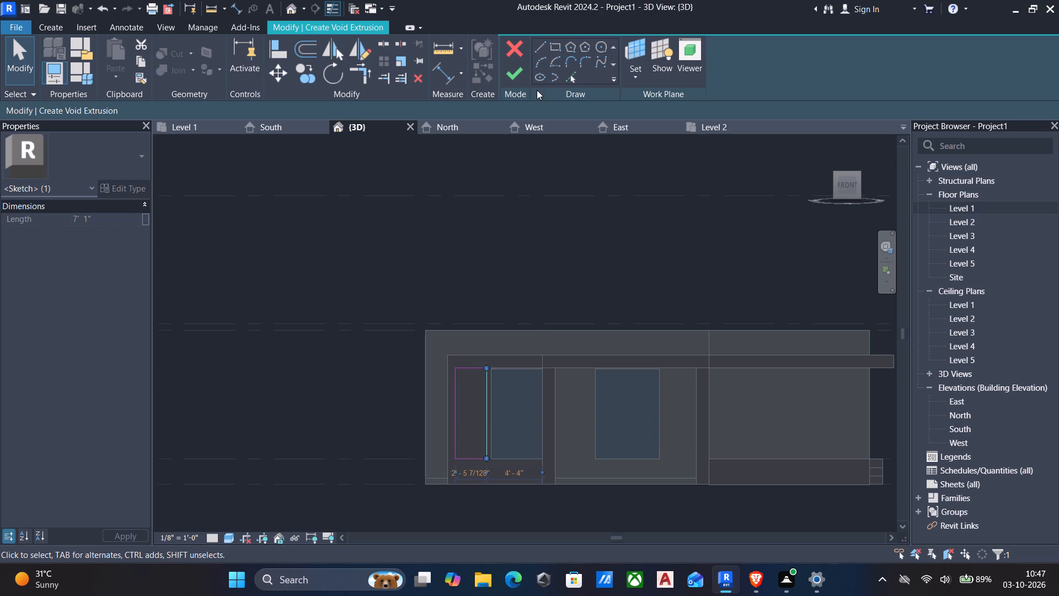
pyautogui.press('Right')
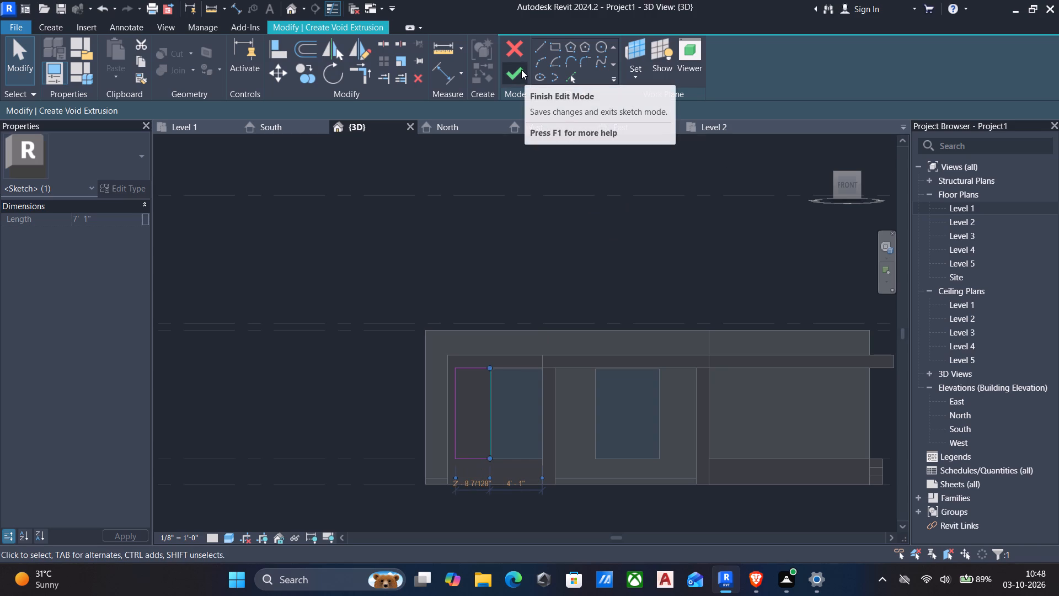
pyautogui.click(521, 70)
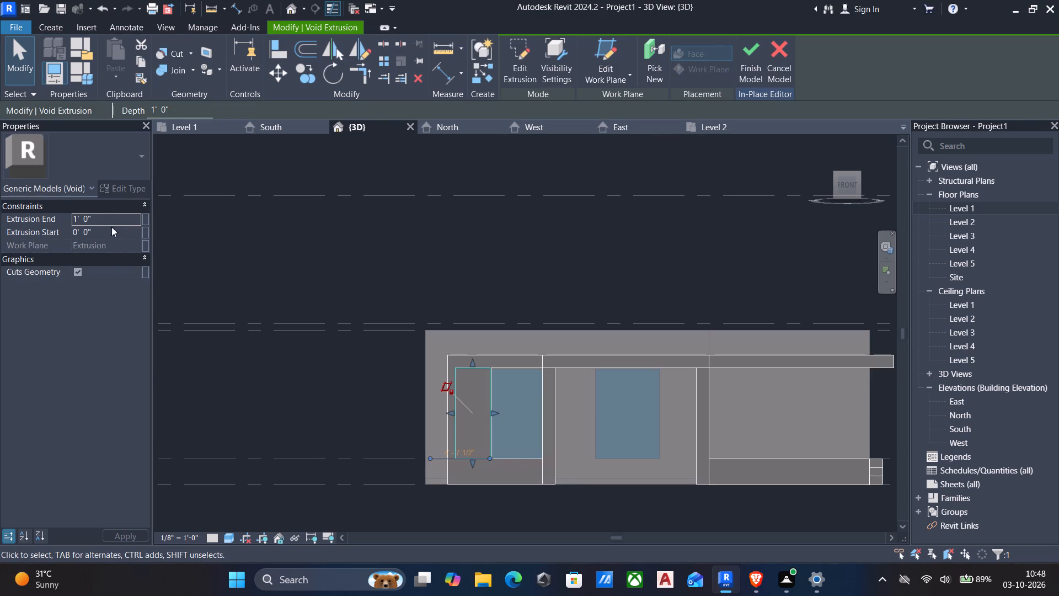
# Set the void's extrusion end to 2" and finish the in-place model.
pyautogui.click(111, 221)
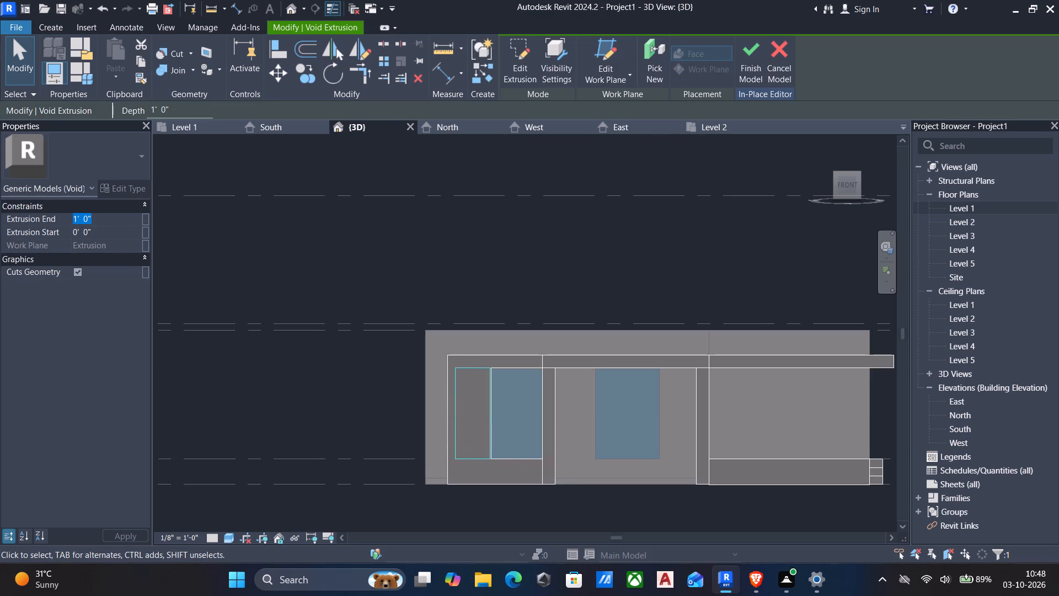
pyautogui.write('2"')
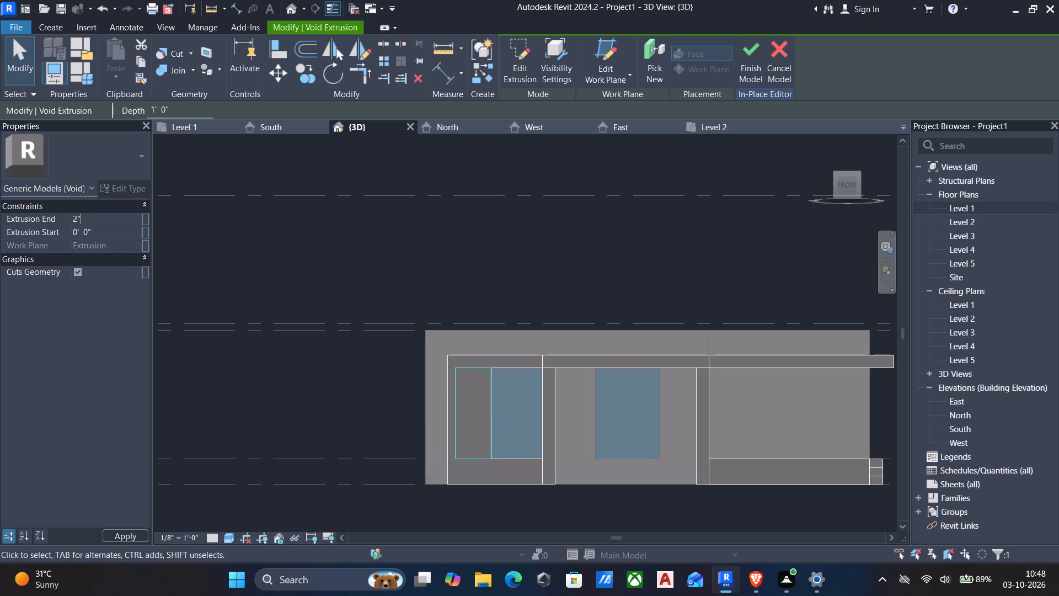
pyautogui.press('Return')
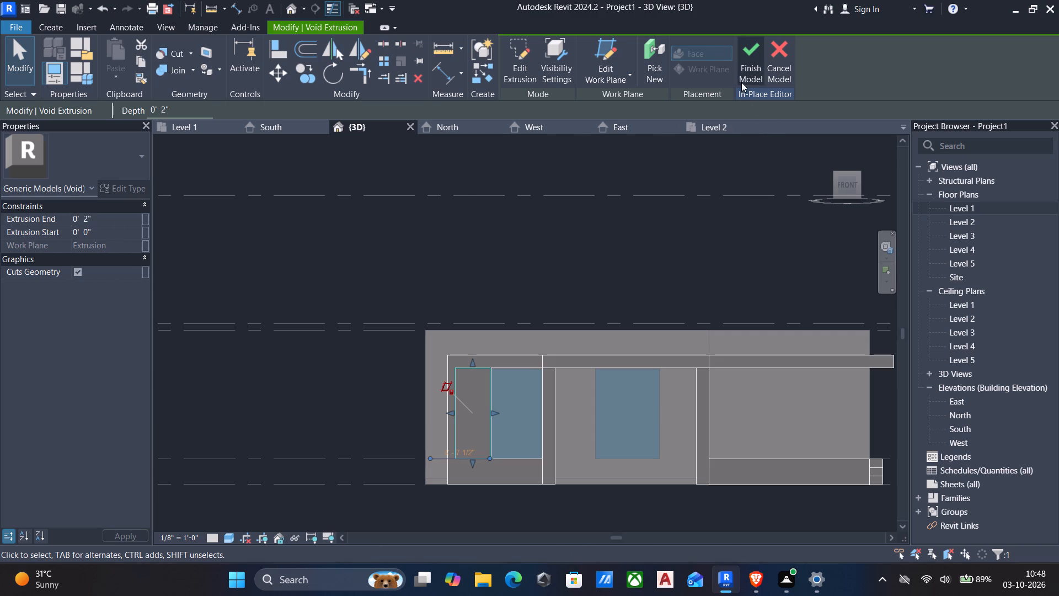
pyautogui.click(752, 57)
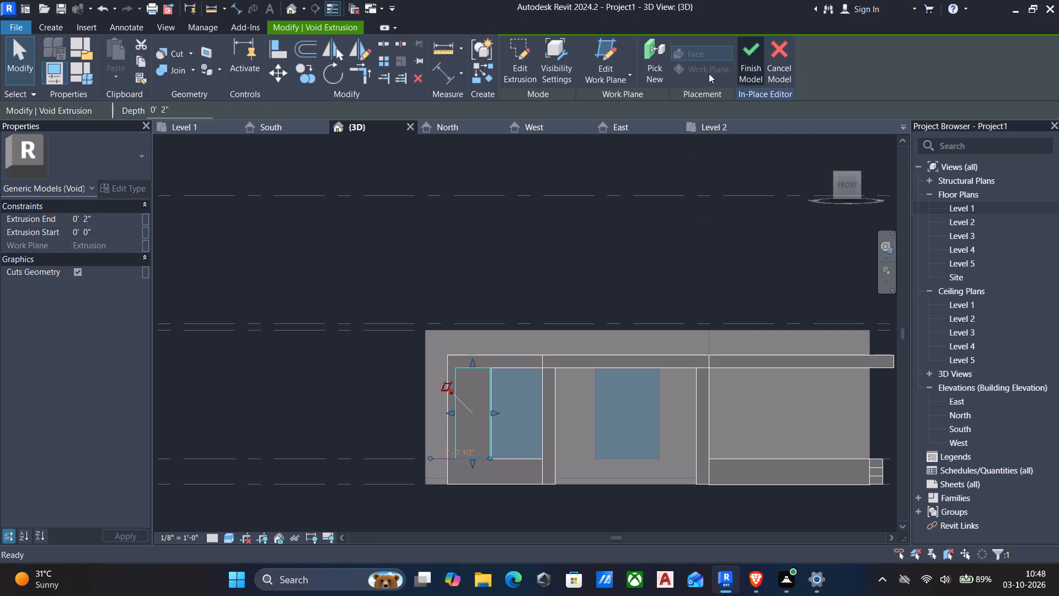
# Examine the recess in the window frame and the strip between it and the window opening.
pyautogui.scroll(-2, 640, 298)
pyautogui.keyDown('shift'); pyautogui.moveTo(640, 303); pyautogui.dragTo(522, 427, button='middle'); pyautogui.keyUp('shift')
pyautogui.scroll(1, 522, 427)
pyautogui.scroll(3, 499, 360)
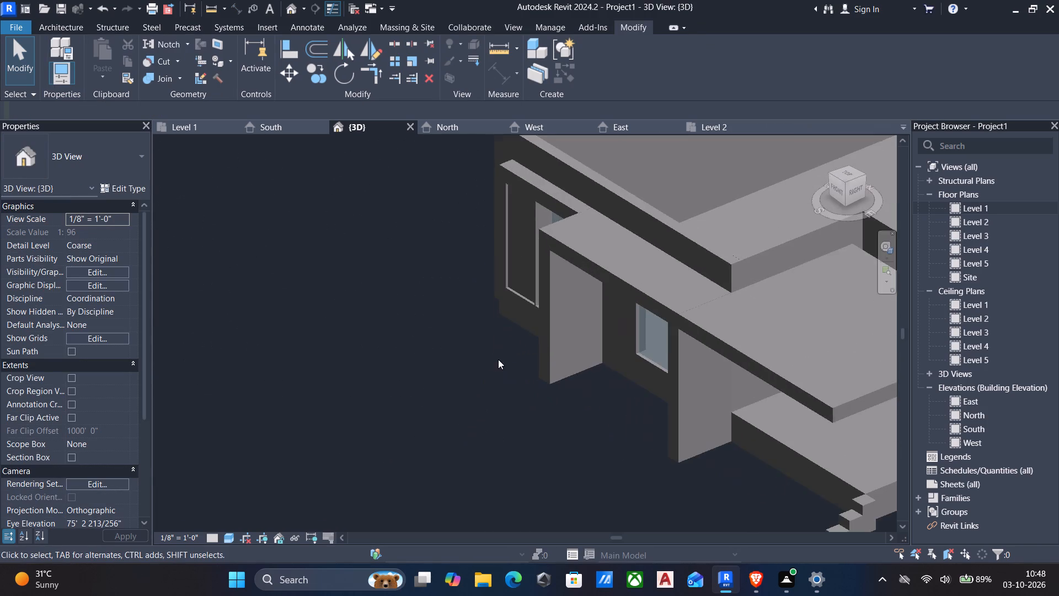
pyautogui.keyDown('shift'); pyautogui.moveTo(480, 359); pyautogui.dragTo(536, 344, button='middle'); pyautogui.keyUp('shift')
pyautogui.scroll(3, 457, 369)
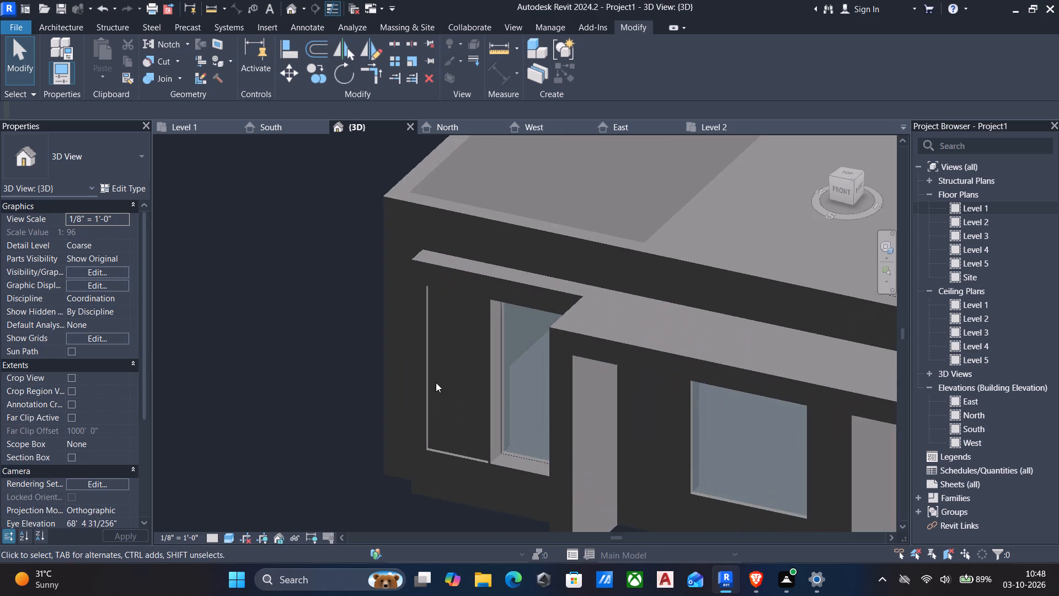
pyautogui.scroll(1, 436, 382)
pyautogui.keyDown('shift'); pyautogui.moveTo(436, 383); pyautogui.dragTo(482, 369, button='middle'); pyautogui.keyUp('shift')
pyautogui.scroll(-5, 482, 369)
pyautogui.moveTo(549, 408); pyautogui.dragTo(598, 330, button='middle')
pyautogui.scroll(3, 601, 368)
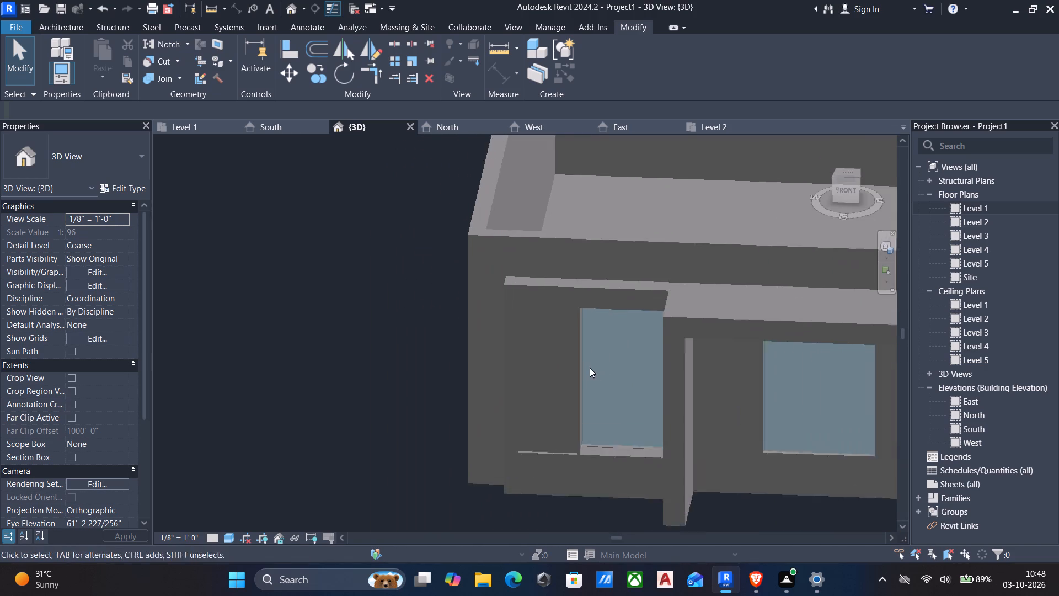
pyautogui.scroll(1, 590, 368)
# Reopen the in-place model, stretch the void's window-side face to the edge of the window opening, and finish the model.
pyautogui.click(575, 365)
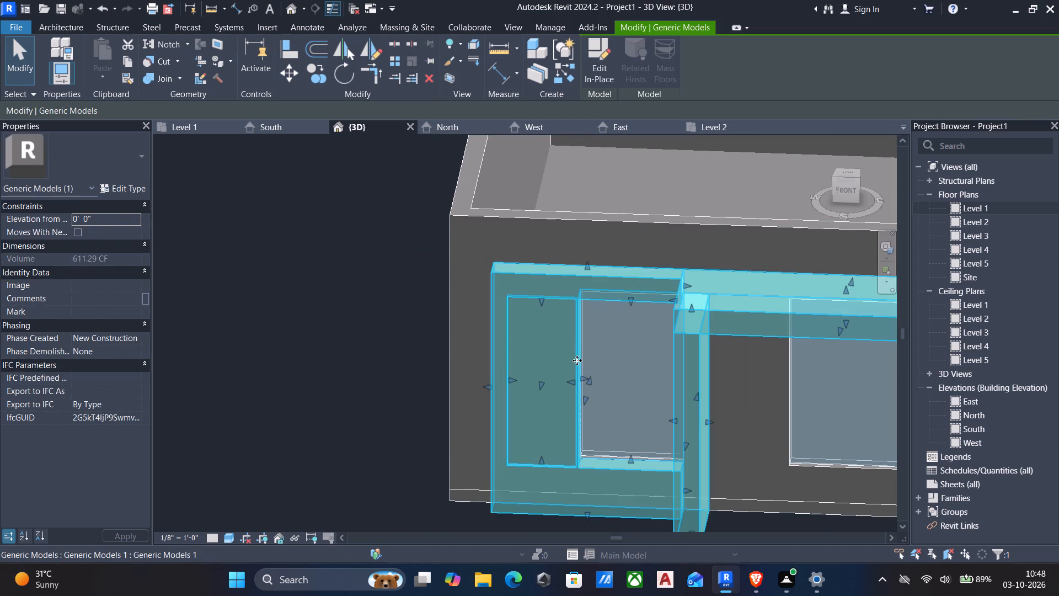
pyautogui.click(591, 66)
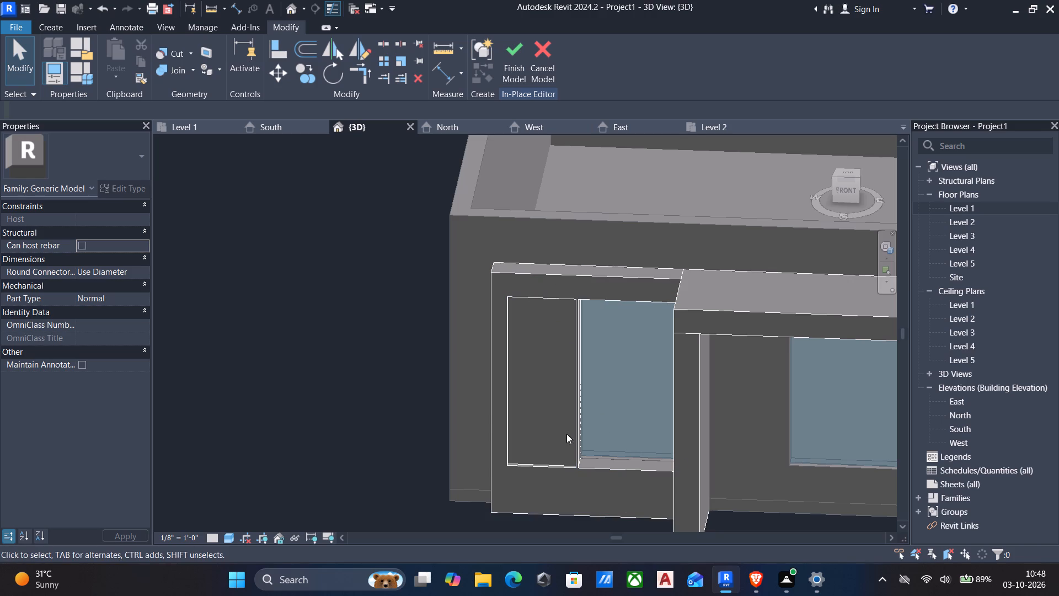
pyautogui.click(555, 464)
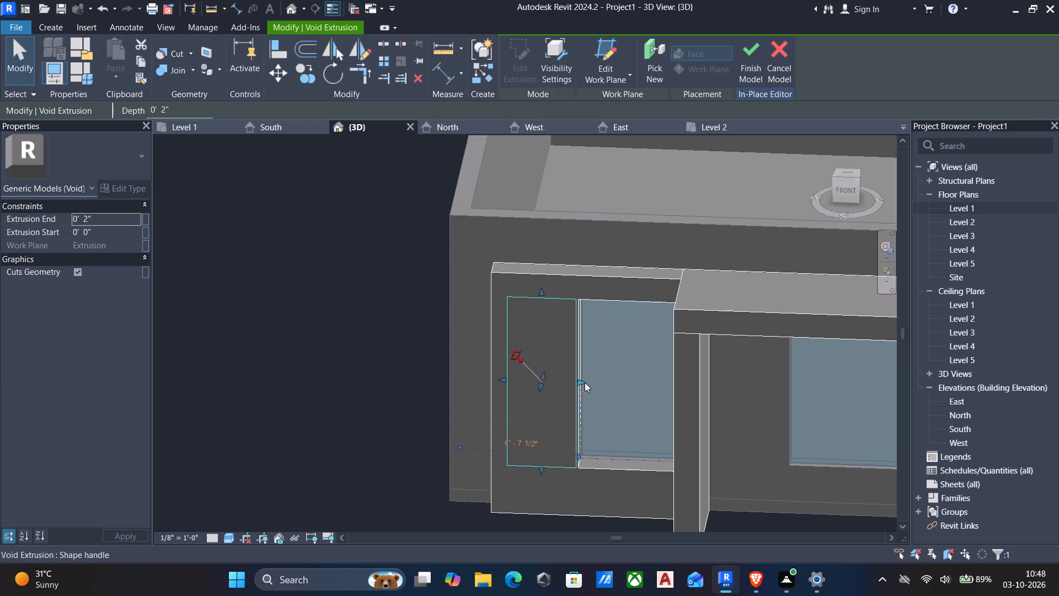
pyautogui.scroll(4, 585, 382)
pyautogui.moveTo(577, 381); pyautogui.dragTo(586, 381)
pyautogui.click(751, 55)
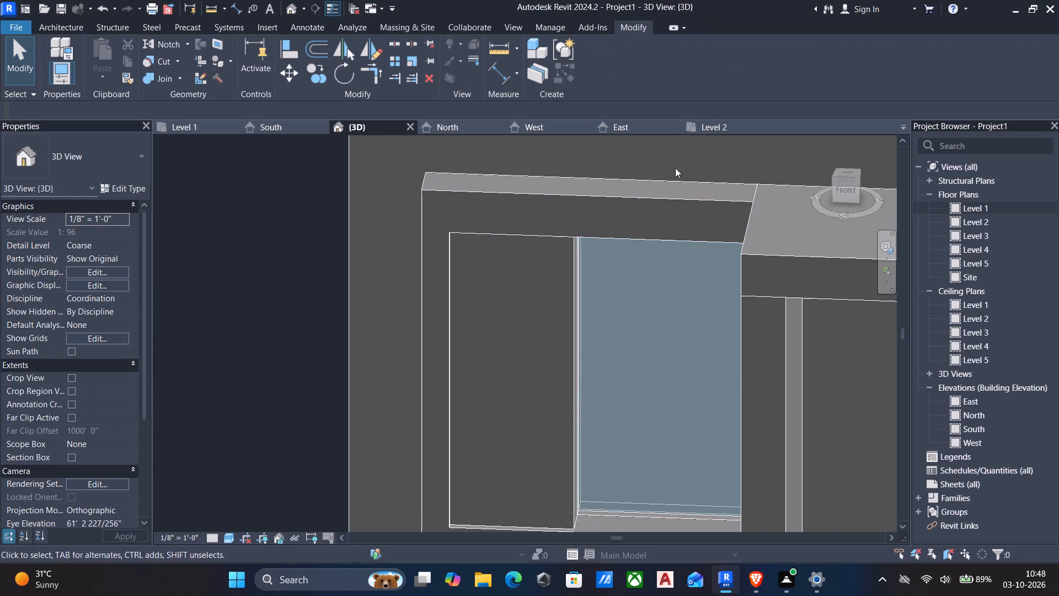
# Examine where the stretched recess meets the window opening in the frame.
pyautogui.scroll(-3, 646, 223)
pyautogui.keyDown('shift'); pyautogui.moveTo(659, 282); pyautogui.dragTo(629, 292, button='middle'); pyautogui.keyUp('shift')
pyautogui.scroll(2, 541, 299)
pyautogui.moveTo(540, 299); pyautogui.dragTo(553, 358, button='middle')
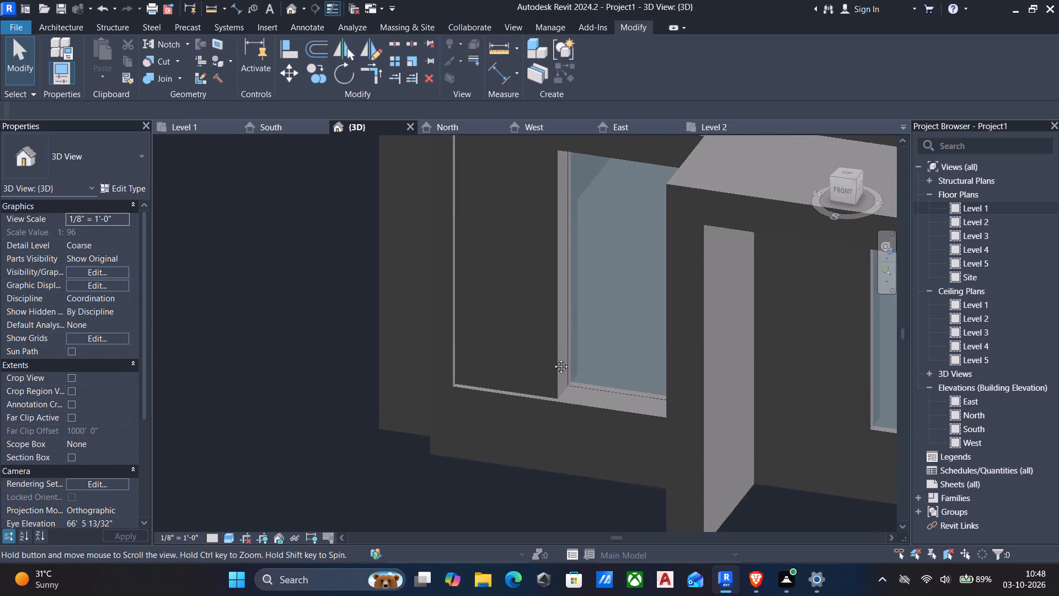
pyautogui.moveTo(553, 358); pyautogui.dragTo(550, 427, button='middle')
pyautogui.scroll(-2, 536, 382)
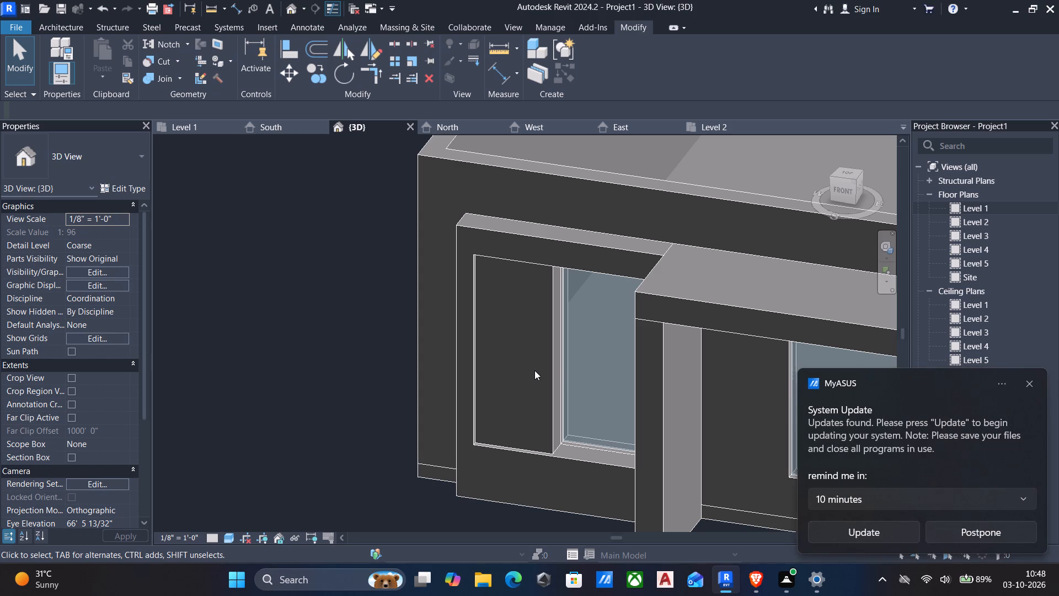
pyautogui.scroll(-2, 787, 377)
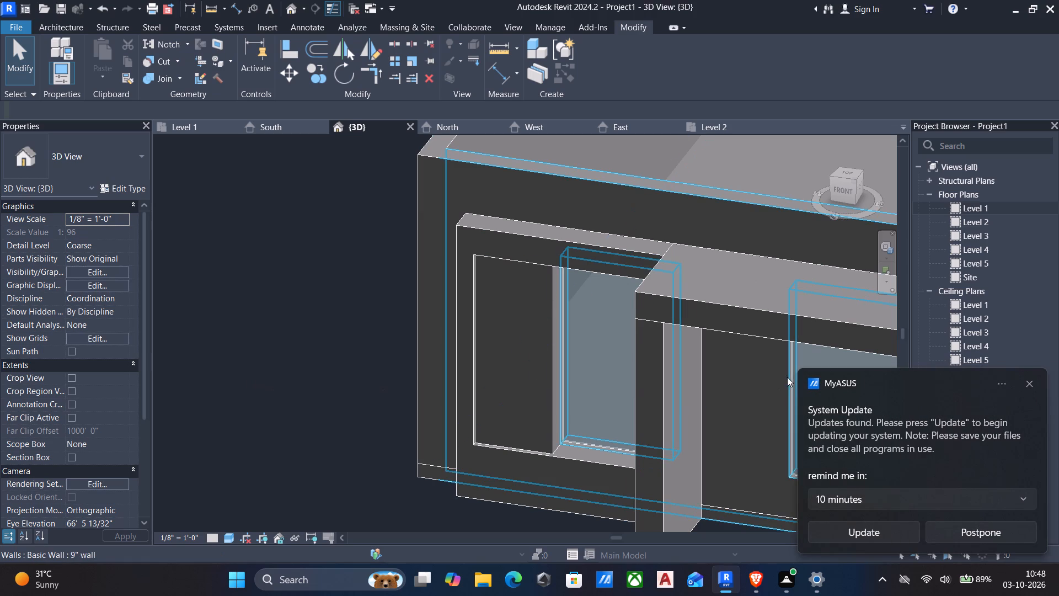
pyautogui.moveTo(795, 374); pyautogui.dragTo(619, 376, button='middle')
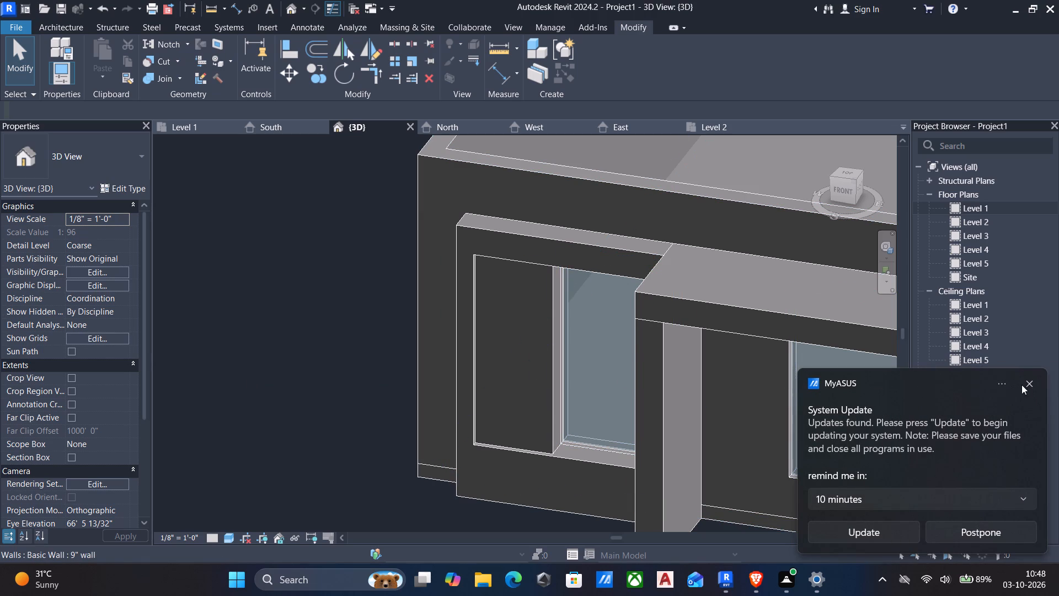
# Dismiss the MyASUS system update notification.
pyautogui.click(1029, 381)
# Review the front facade from the recessed window frame to the canopy, entrance door and steps.
pyautogui.scroll(-2, 889, 390)
pyautogui.moveTo(775, 394); pyautogui.dragTo(729, 407, button='middle')
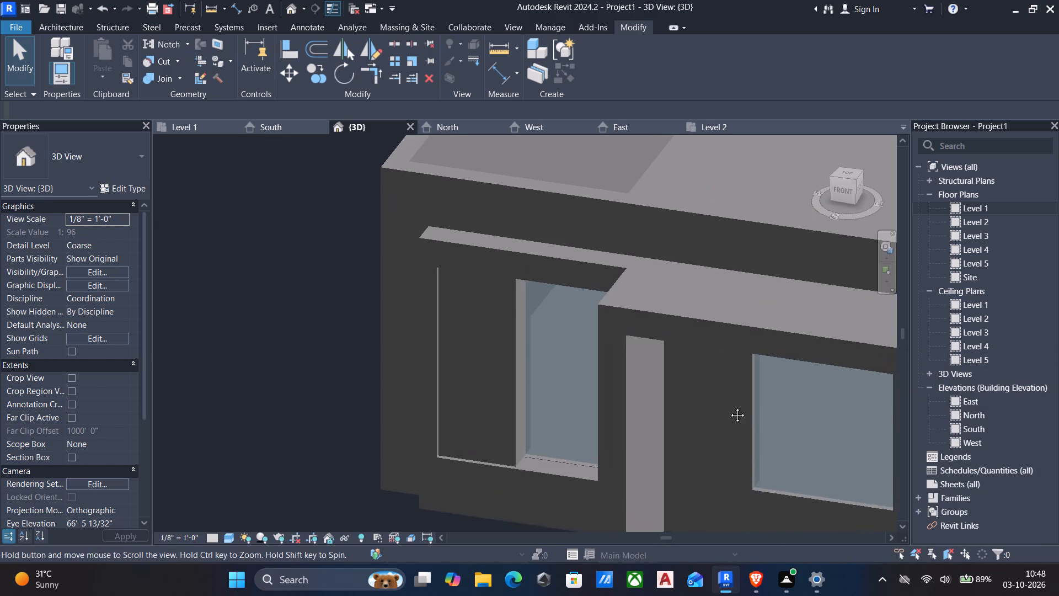
pyautogui.moveTo(729, 407); pyautogui.dragTo(619, 410, button='middle')
pyautogui.scroll(-3, 618, 410)
pyautogui.moveTo(625, 402); pyautogui.dragTo(581, 376, button='middle')
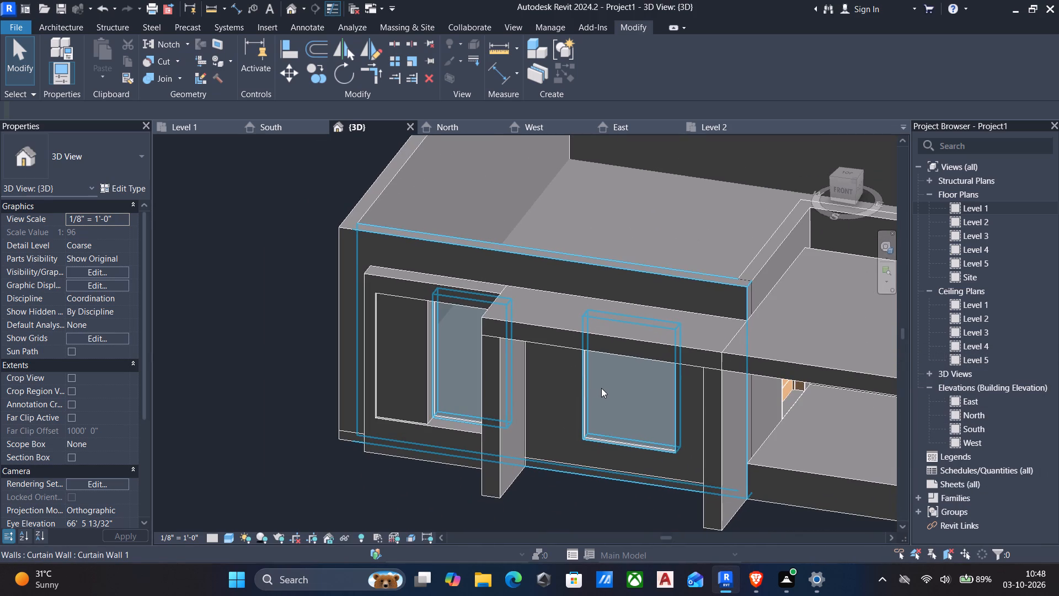
pyautogui.scroll(2, 601, 388)
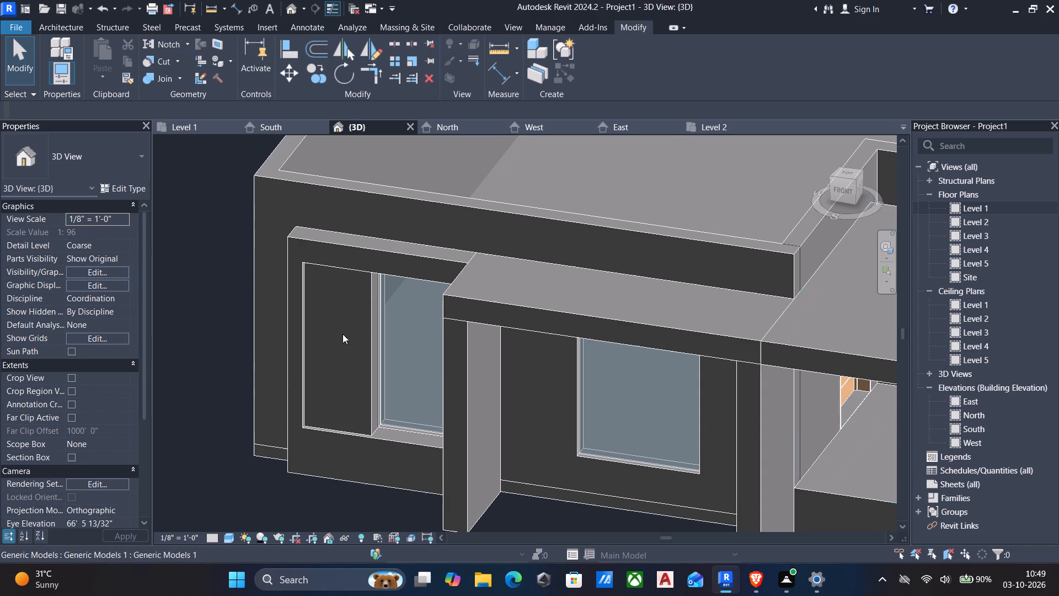
pyautogui.scroll(-3, 491, 328)
pyautogui.scroll(1, 538, 336)
pyautogui.moveTo(538, 336); pyautogui.dragTo(387, 284, button='middle')
pyautogui.scroll(-2, 387, 284)
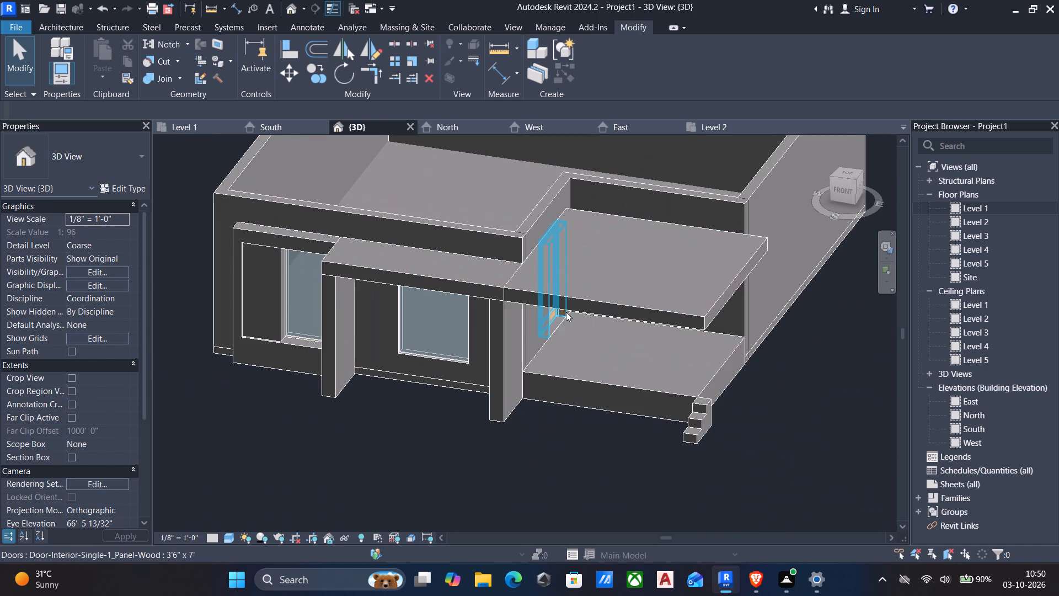
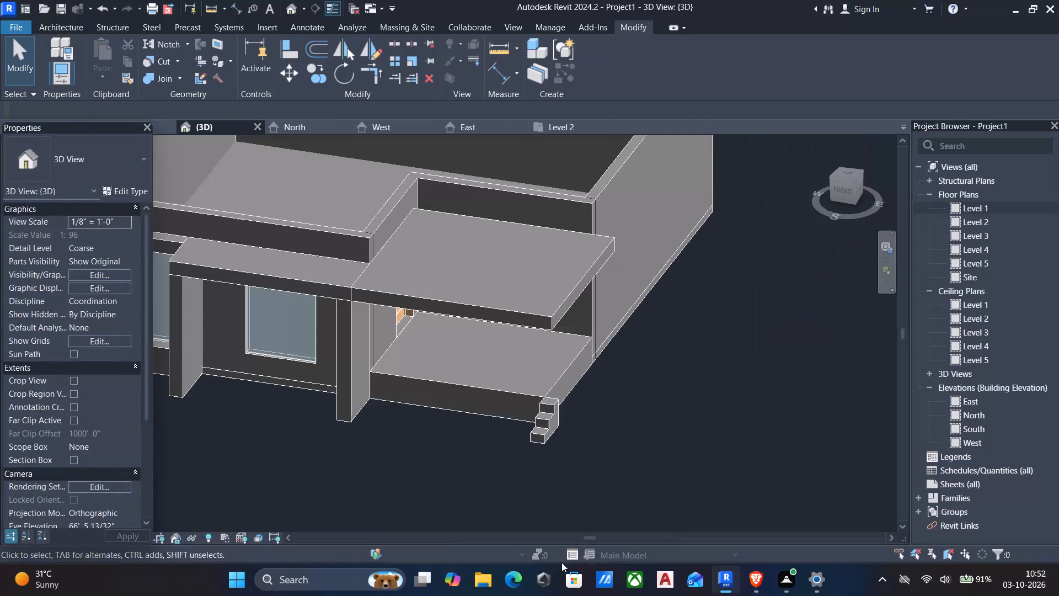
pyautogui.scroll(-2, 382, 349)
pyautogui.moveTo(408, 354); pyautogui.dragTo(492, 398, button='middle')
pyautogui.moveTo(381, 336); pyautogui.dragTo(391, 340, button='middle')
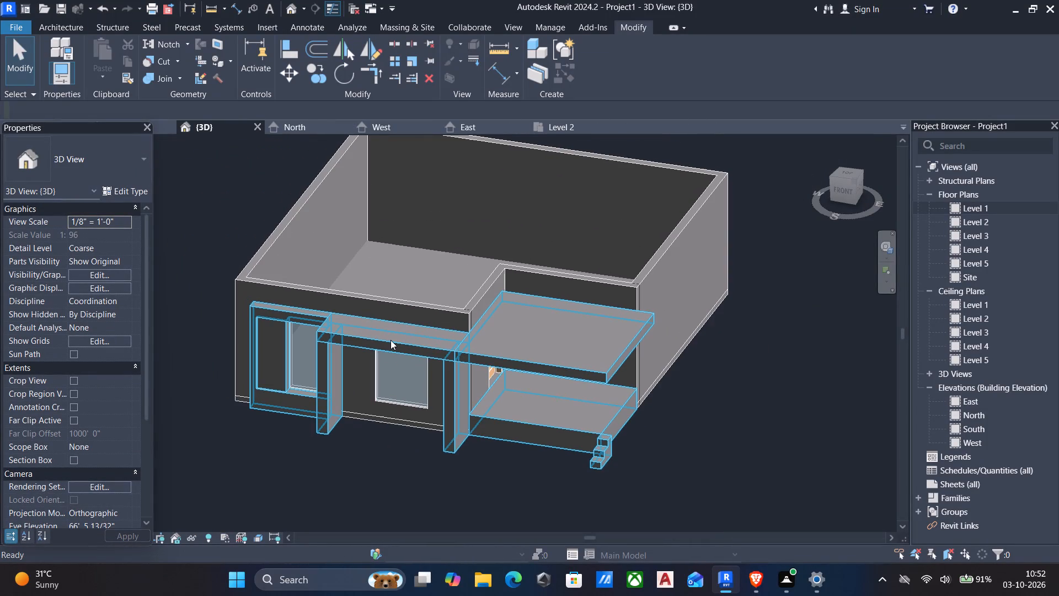
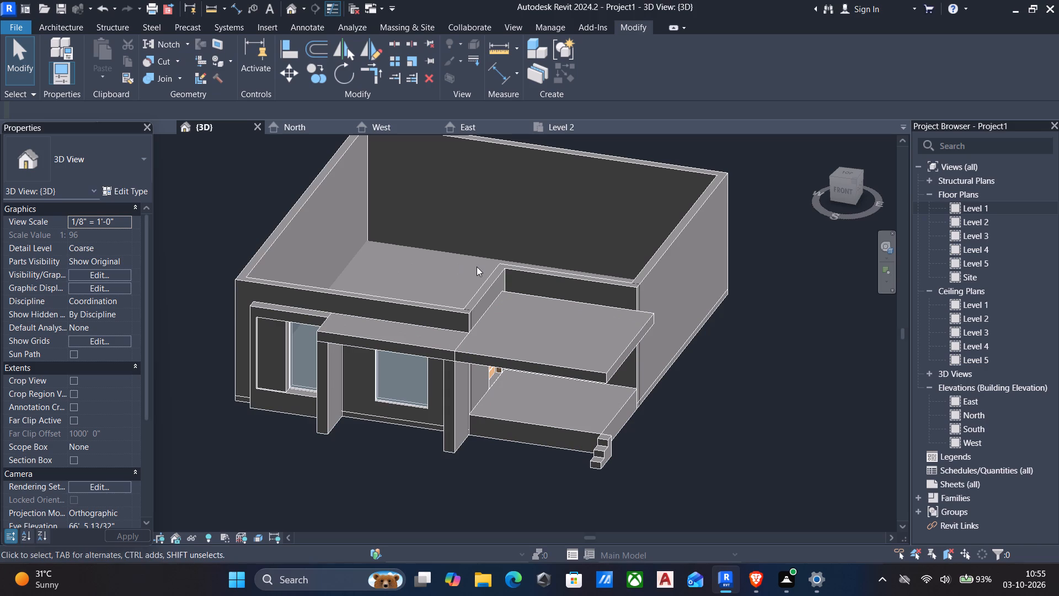
# Examine the building's front facade, window frame, canopy and raised entrance from several angles in the 3D view.
pyautogui.scroll(-1, 498, 284)
pyautogui.keyDown('shift'); pyautogui.moveTo(506, 288); pyautogui.dragTo(564, 249, button='middle'); pyautogui.keyUp('shift')
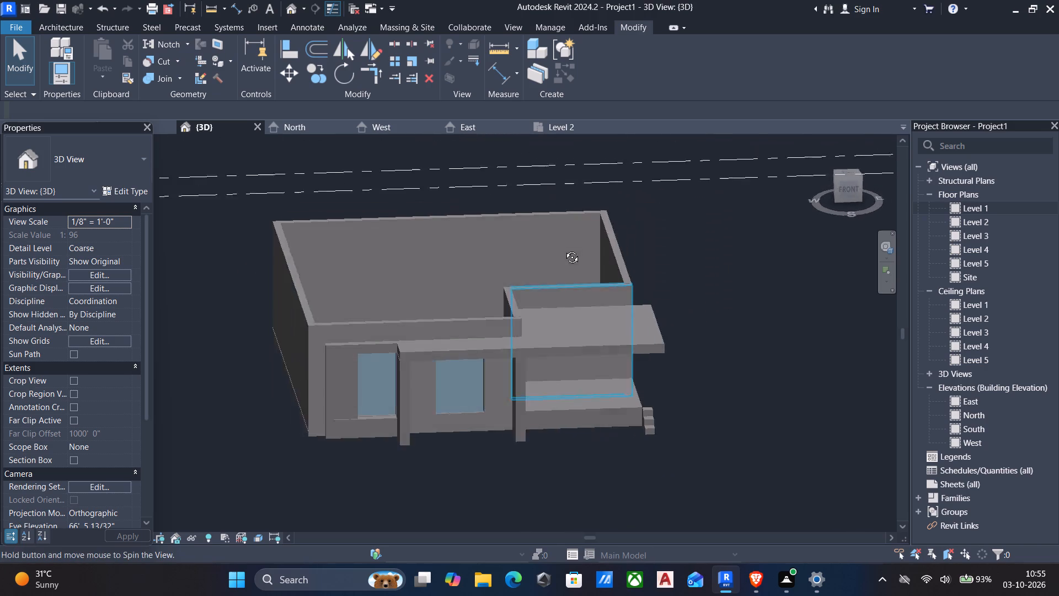
pyautogui.keyDown('shift'); pyautogui.moveTo(564, 249); pyautogui.dragTo(589, 241, button='middle'); pyautogui.keyUp('shift')
pyautogui.keyDown('shift'); pyautogui.moveTo(584, 241); pyautogui.dragTo(561, 247, button='middle'); pyautogui.keyUp('shift')
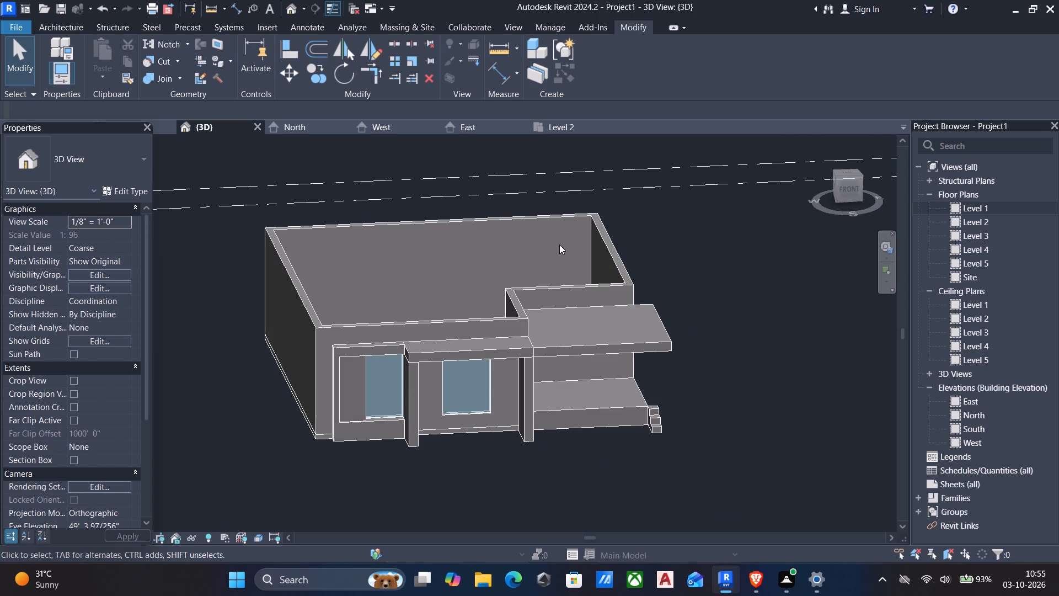
pyautogui.scroll(3, 559, 244)
pyautogui.keyDown('shift'); pyautogui.moveTo(560, 246); pyautogui.dragTo(577, 221, button='middle'); pyautogui.keyUp('shift')
pyautogui.scroll(-2, 577, 221)
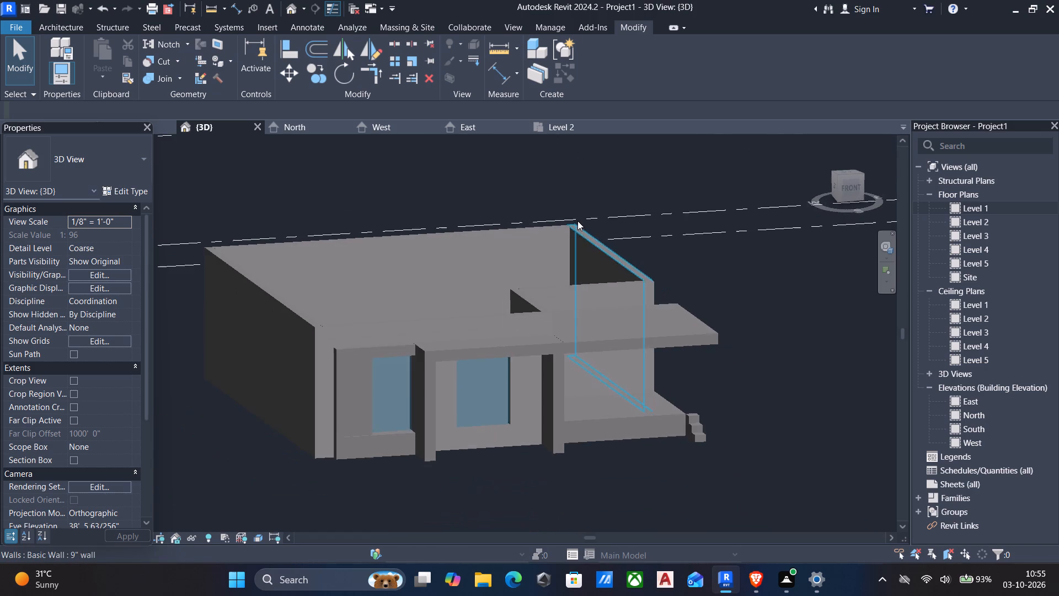
pyautogui.keyDown('shift'); pyautogui.moveTo(573, 219); pyautogui.dragTo(557, 223, button='middle'); pyautogui.keyUp('shift')
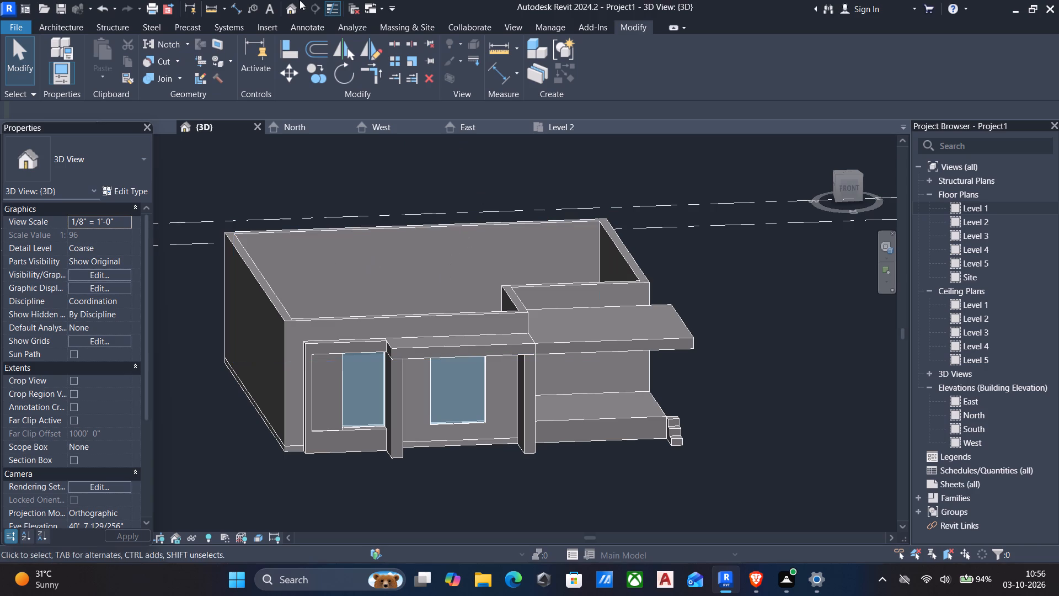
pyautogui.keyDown('shift'); pyautogui.moveTo(494, 331); pyautogui.dragTo(448, 345, button='middle'); pyautogui.keyUp('shift')
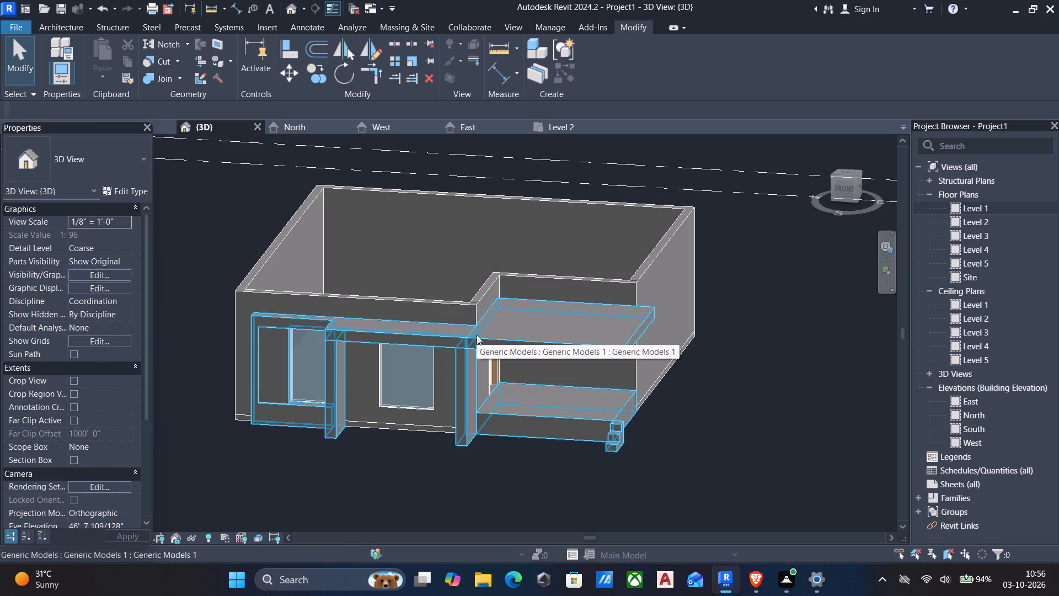
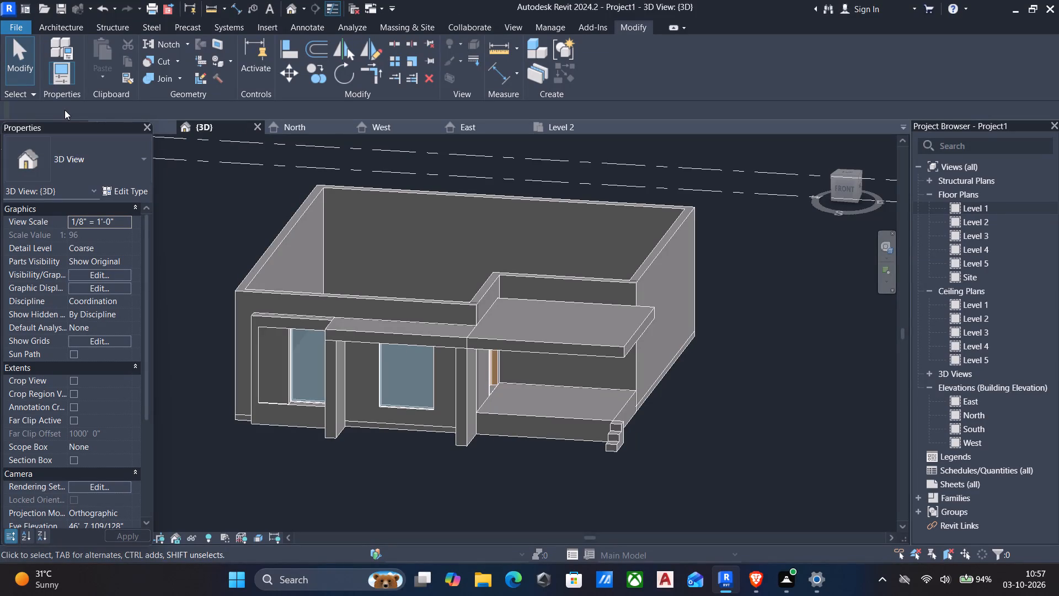
# Edit the generic model in place and align the entrance steps' near end with the side face of the adjacent upright block.
pyautogui.scroll(2, 119, 143)
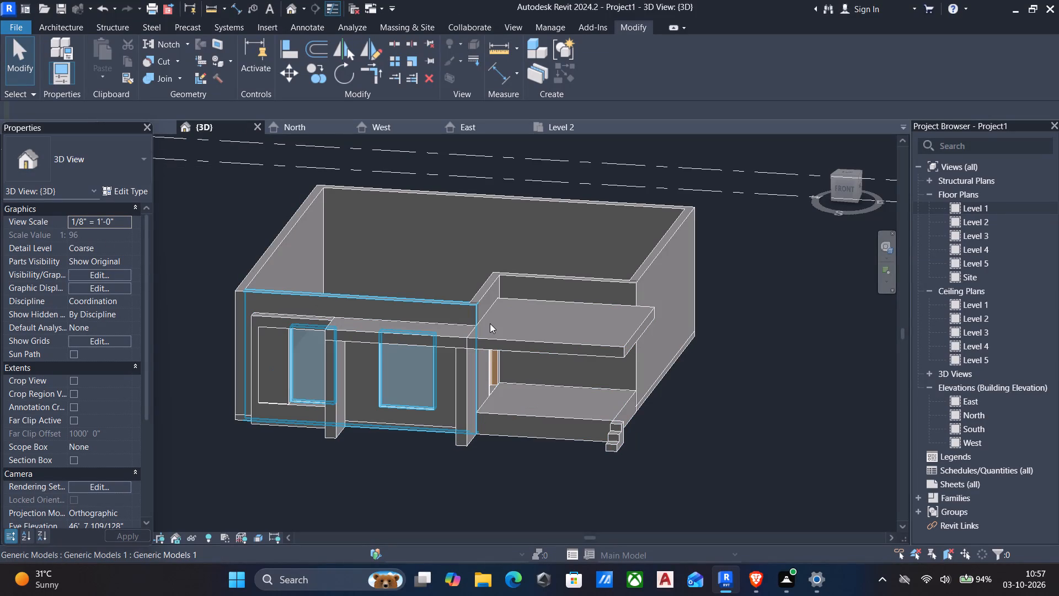
pyautogui.keyDown('shift'); pyautogui.moveTo(527, 320); pyautogui.dragTo(652, 228, button='middle'); pyautogui.keyUp('shift')
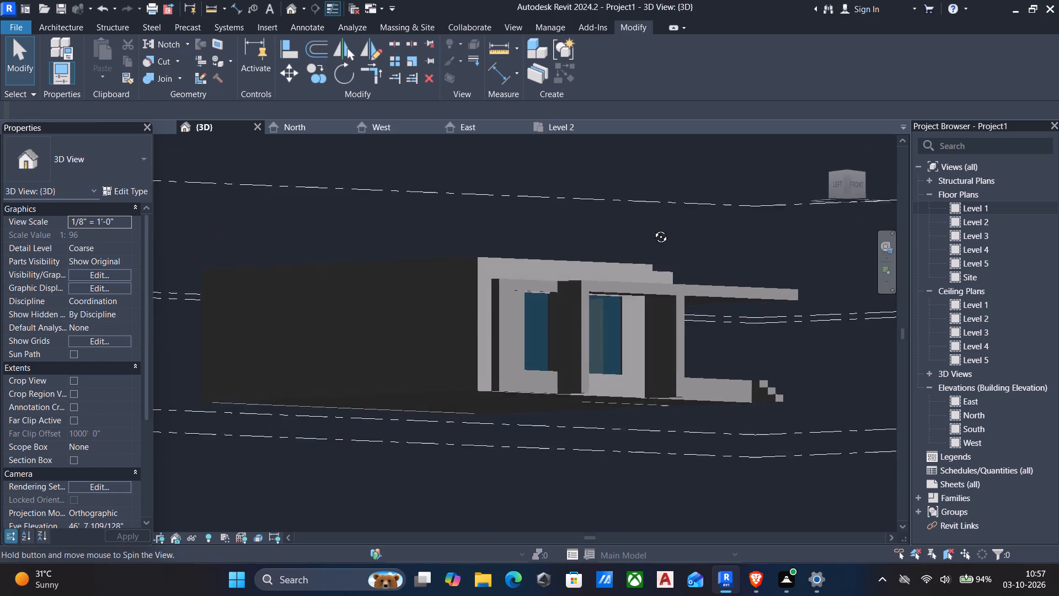
pyautogui.keyDown('shift'); pyautogui.moveTo(652, 228); pyautogui.dragTo(582, 261, button='middle'); pyautogui.keyUp('shift')
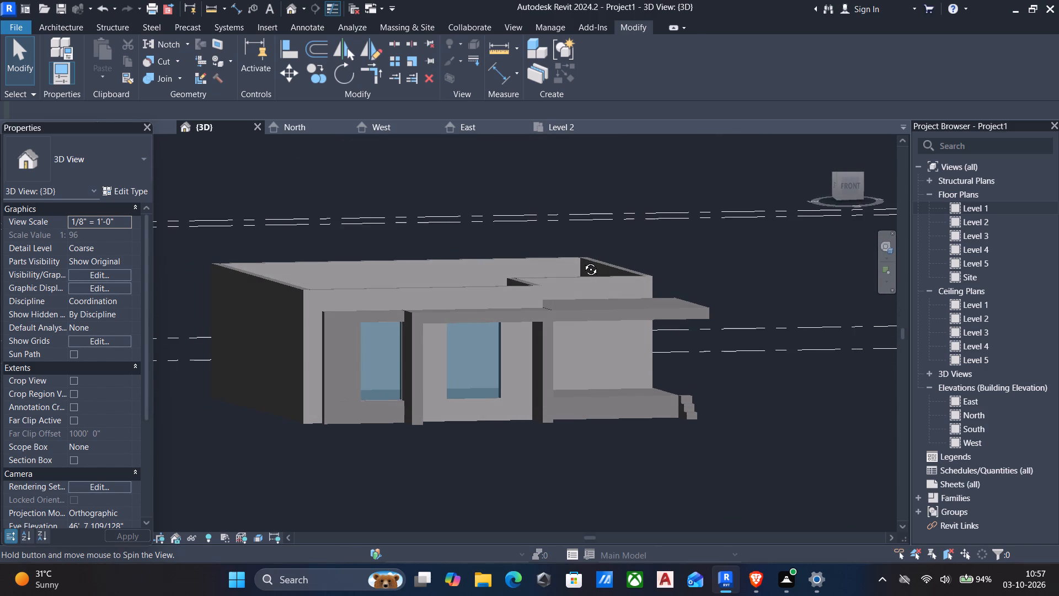
pyautogui.keyDown('shift'); pyautogui.moveTo(582, 261); pyautogui.dragTo(576, 265, button='middle'); pyautogui.keyUp('shift')
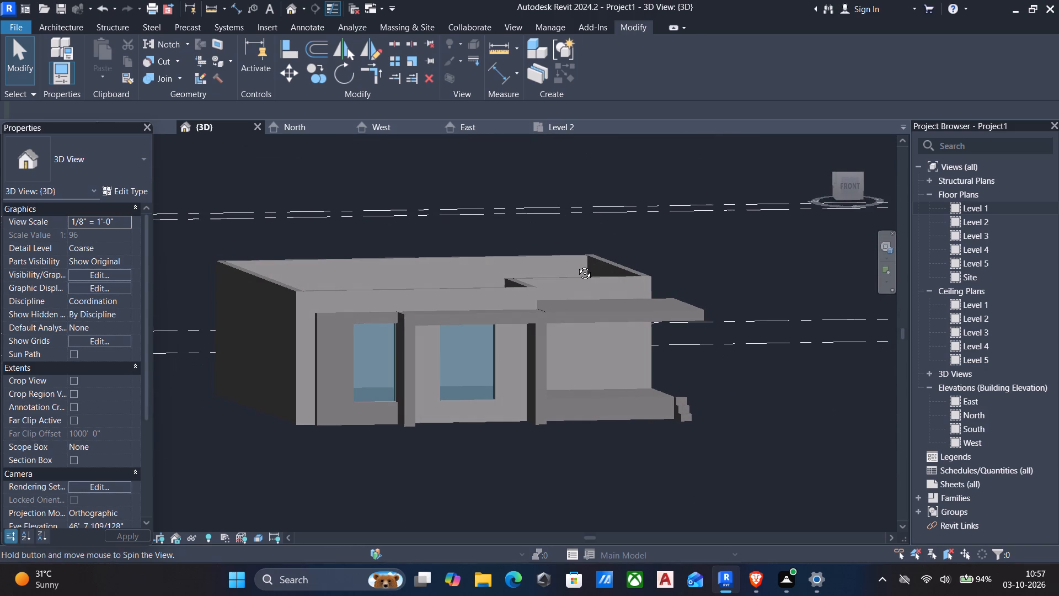
pyautogui.keyDown('shift'); pyautogui.moveTo(576, 265); pyautogui.dragTo(478, 282, button='middle'); pyautogui.keyUp('shift')
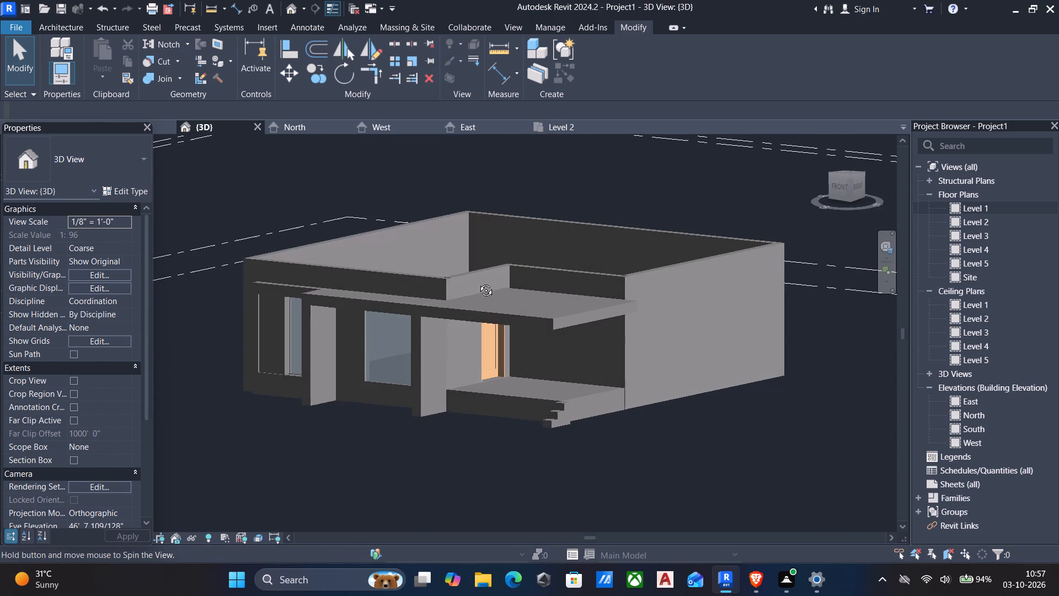
pyautogui.keyDown('shift'); pyautogui.moveTo(478, 282); pyautogui.dragTo(478, 283, button='middle'); pyautogui.keyUp('shift')
pyautogui.scroll(2, 538, 413)
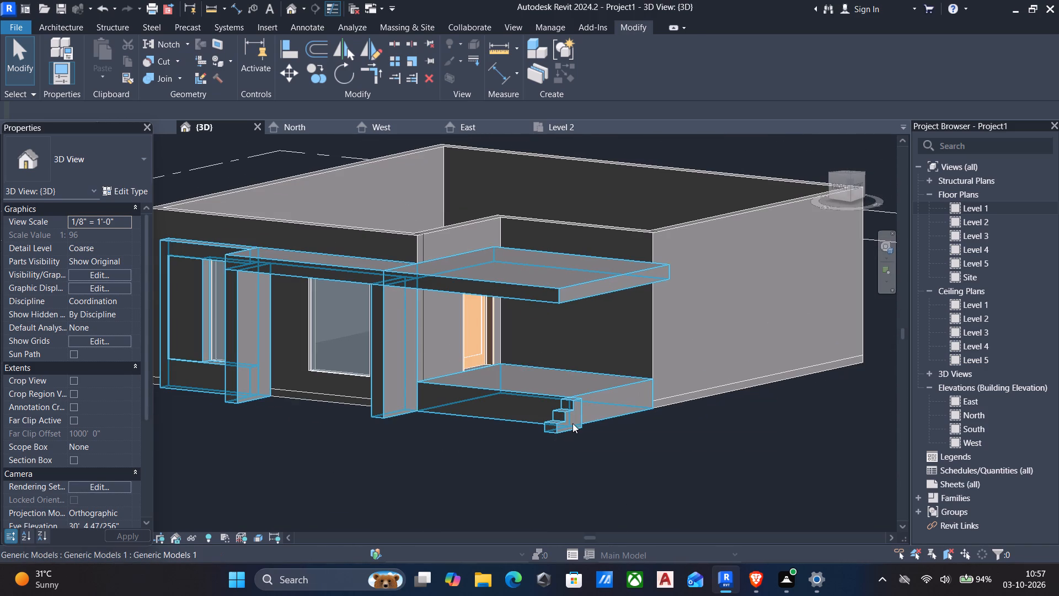
pyautogui.moveTo(576, 419); pyautogui.dragTo(582, 415)
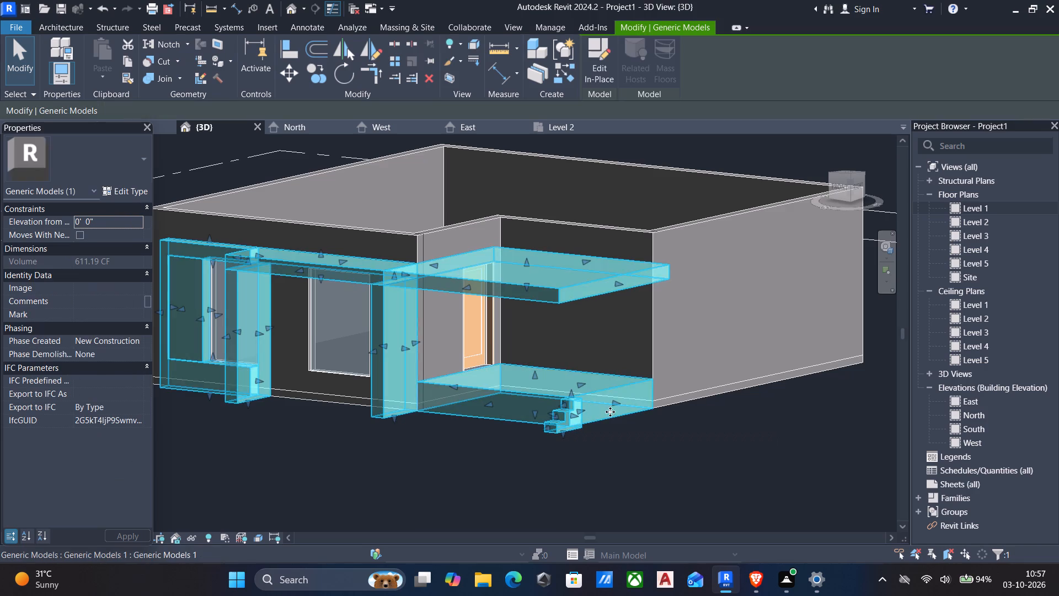
pyautogui.click(593, 68)
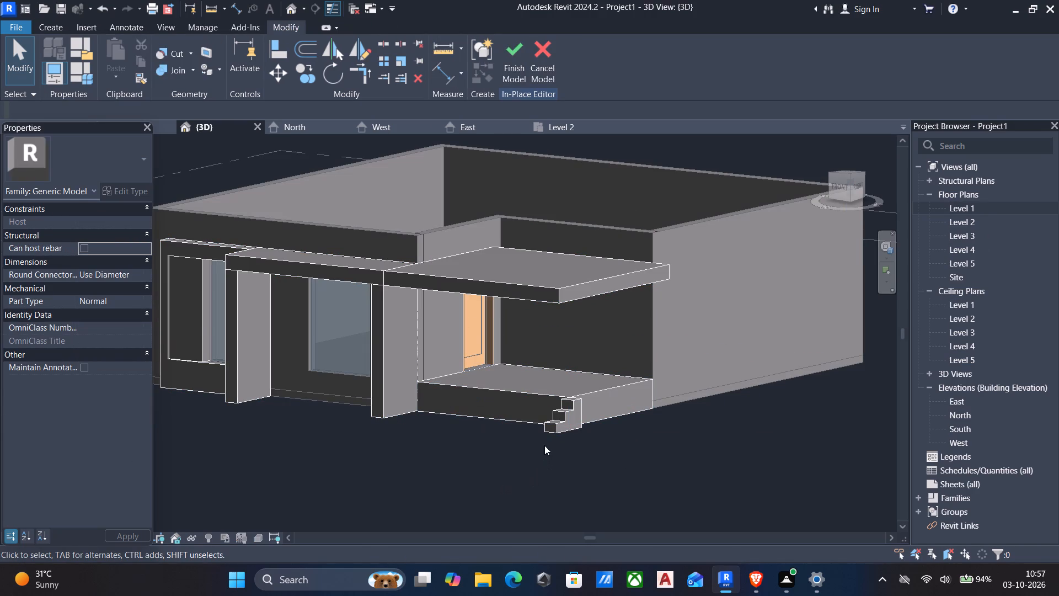
pyautogui.write('al')
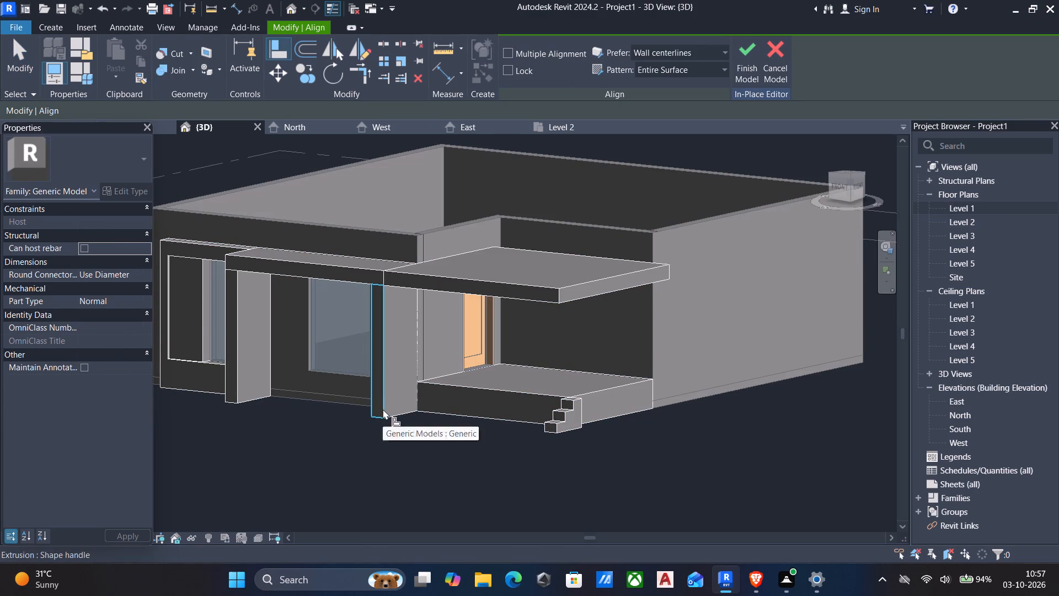
pyautogui.click(390, 409)
pyautogui.keyDown('shift'); pyautogui.scroll(-1, 393, 422); pyautogui.keyUp('shift')
pyautogui.keyDown('shift'); pyautogui.moveTo(395, 424); pyautogui.dragTo(404, 424, button='middle'); pyautogui.keyUp('shift')
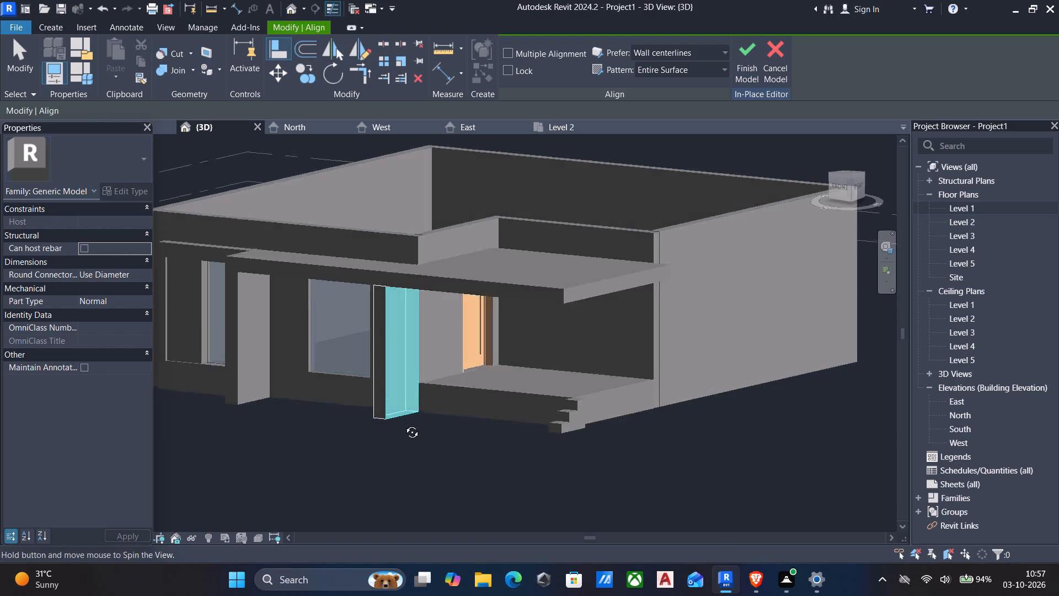
pyautogui.keyDown('shift'); pyautogui.moveTo(404, 424); pyautogui.dragTo(516, 425, button='middle'); pyautogui.keyUp('shift')
pyautogui.click(755, 424)
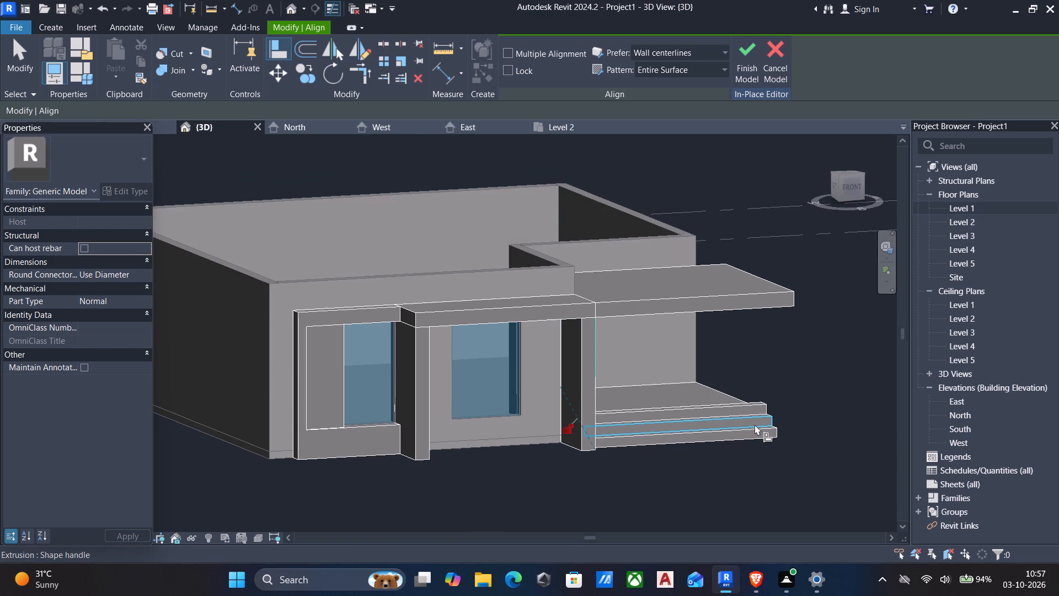
pyautogui.press('Escape')
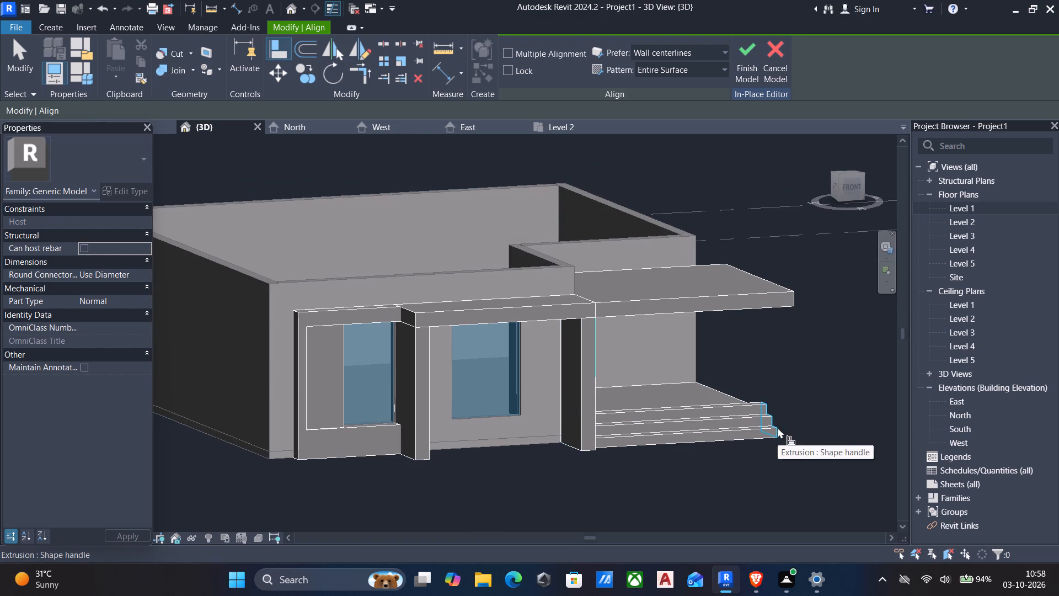
# Align the outer end of the entrance steps with the side face of the raised platform.
pyautogui.keyDown('shift'); pyautogui.moveTo(709, 440); pyautogui.dragTo(670, 448, button='middle'); pyautogui.keyUp('shift')
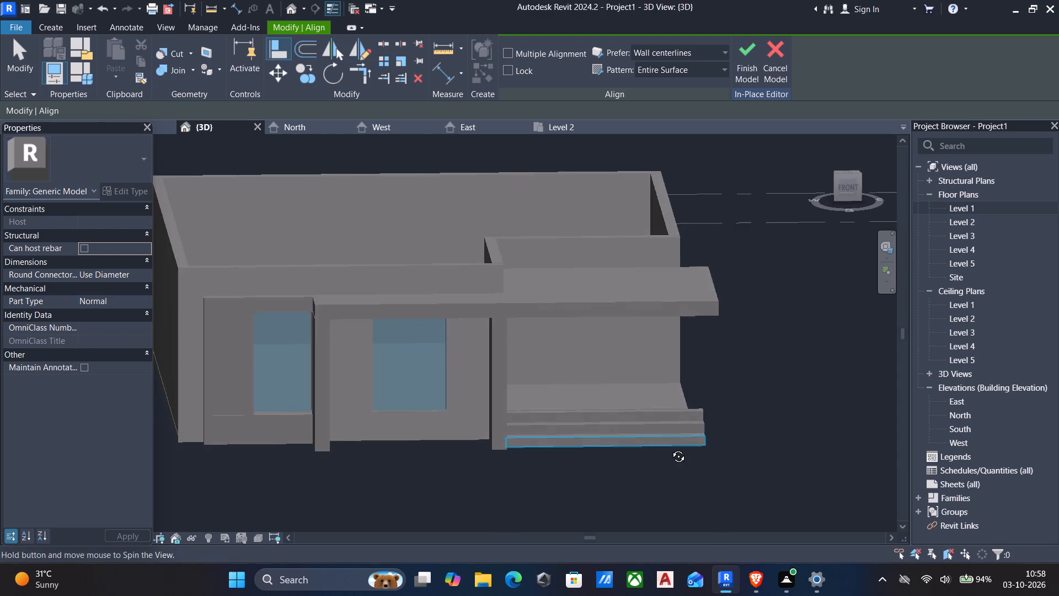
pyautogui.keyDown('shift'); pyautogui.moveTo(670, 448); pyautogui.dragTo(670, 449, button='middle'); pyautogui.keyUp('shift')
pyautogui.scroll(-1, 602, 453)
pyautogui.moveTo(598, 453); pyautogui.dragTo(595, 424, button='middle')
pyautogui.keyDown('shift'); pyautogui.moveTo(677, 434); pyautogui.dragTo(650, 432, button='middle'); pyautogui.keyUp('shift')
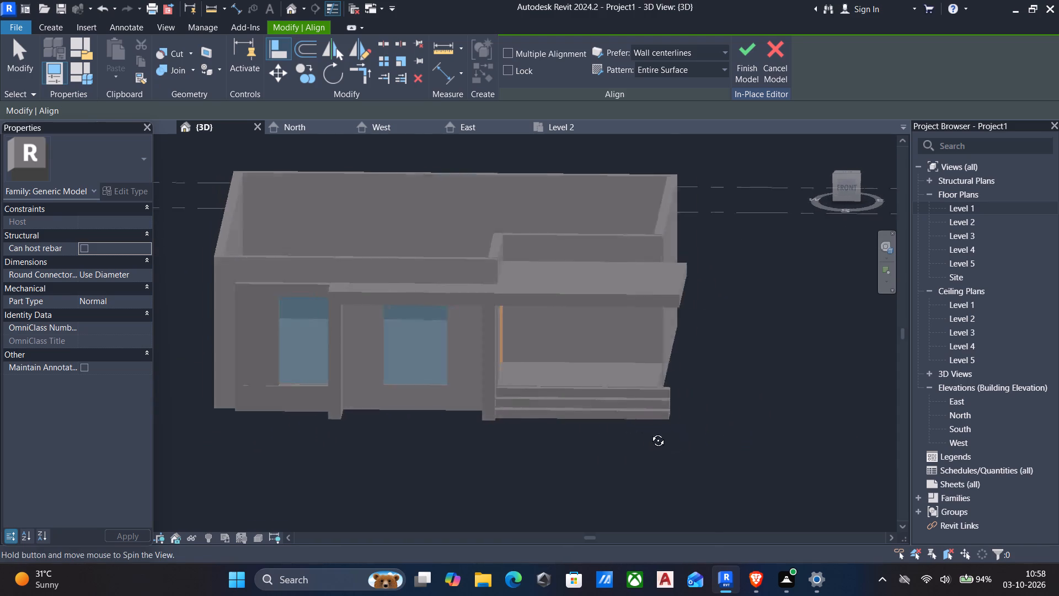
pyautogui.keyDown('shift'); pyautogui.moveTo(650, 432); pyautogui.dragTo(560, 431, button='middle'); pyautogui.keyUp('shift')
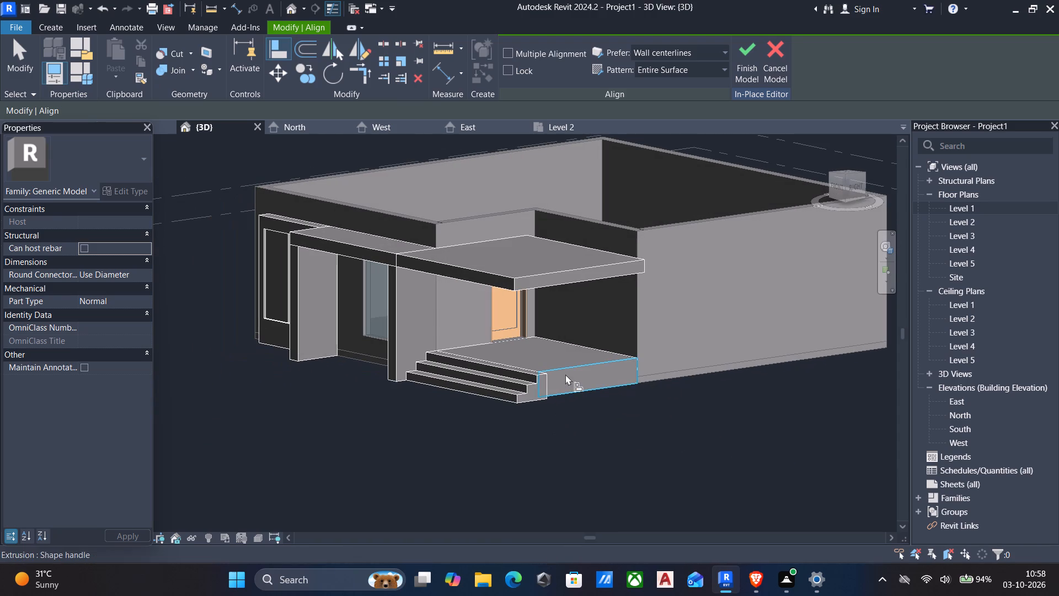
pyautogui.click(565, 374)
pyautogui.click(533, 393)
pyautogui.press('Escape')
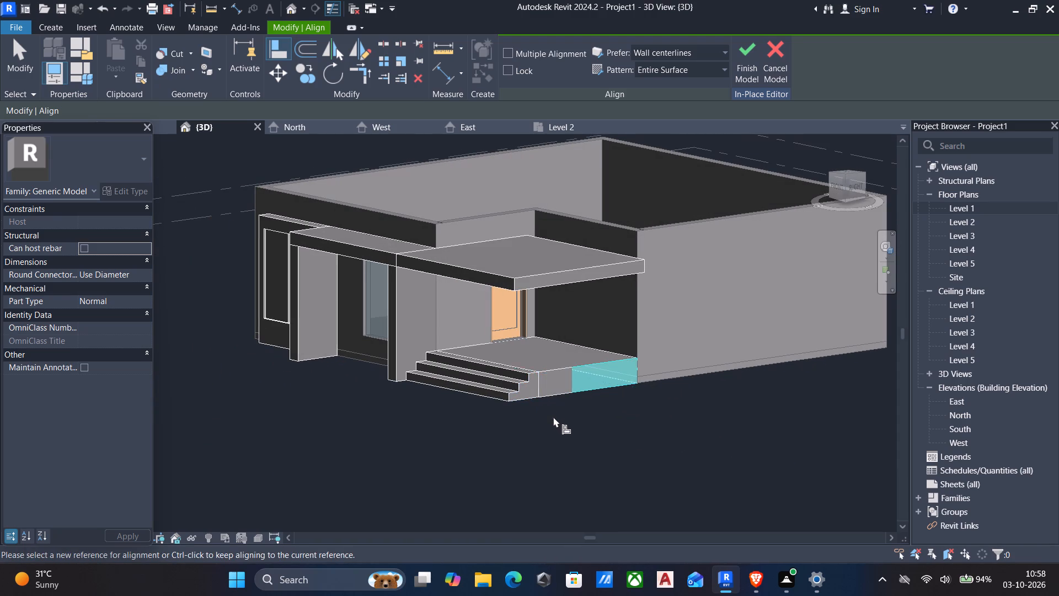
pyautogui.scroll(-1, 553, 417)
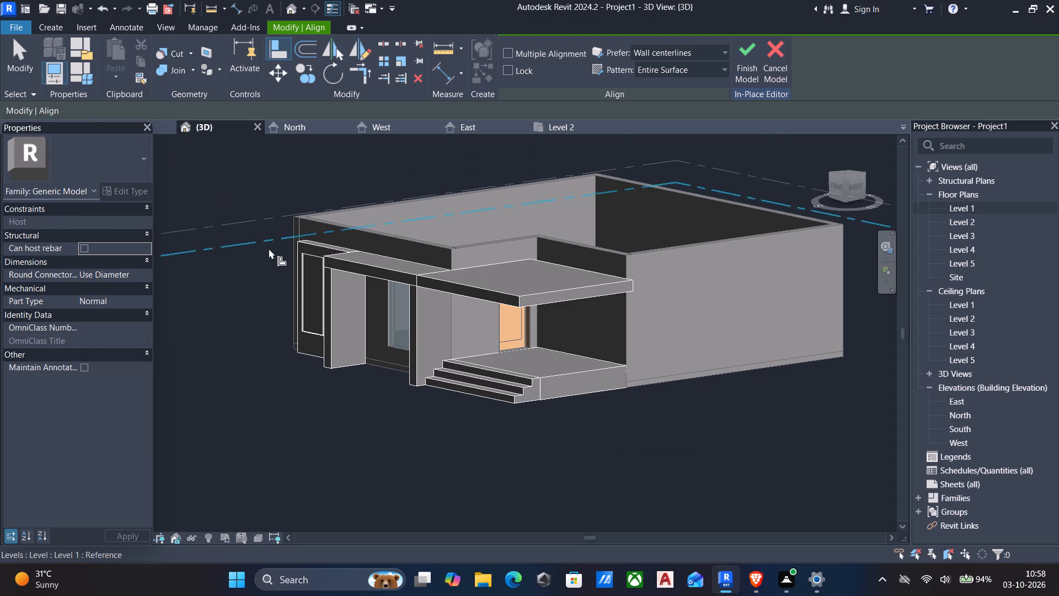
pyautogui.press('Escape')
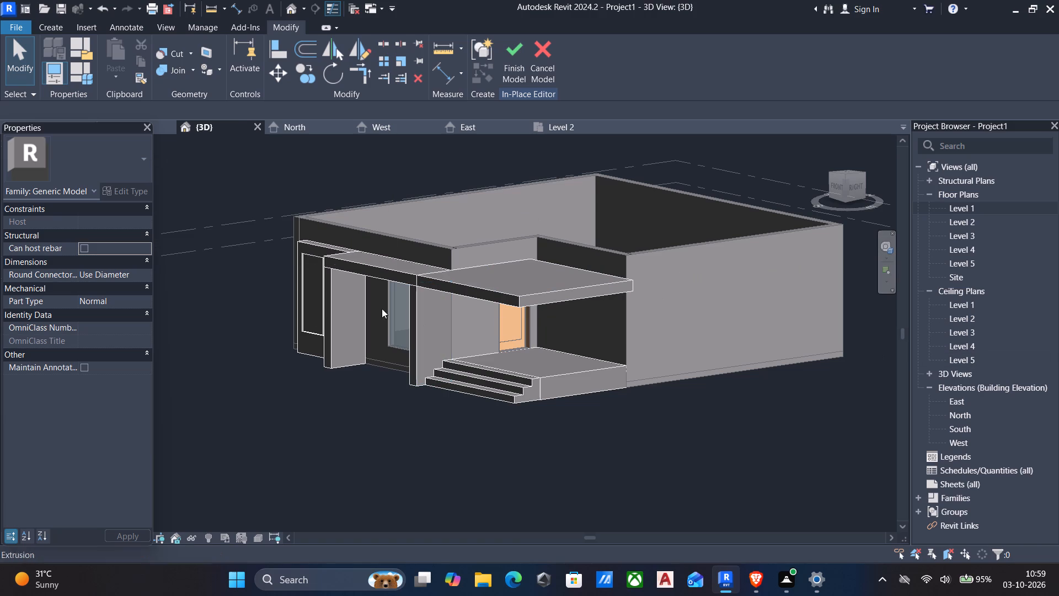
# Start a new solid extrusion with the top face of the entrance canopy slab as its work plane.
pyautogui.keyDown('shift'); pyautogui.moveTo(395, 382); pyautogui.dragTo(418, 379, button='middle'); pyautogui.keyUp('shift')
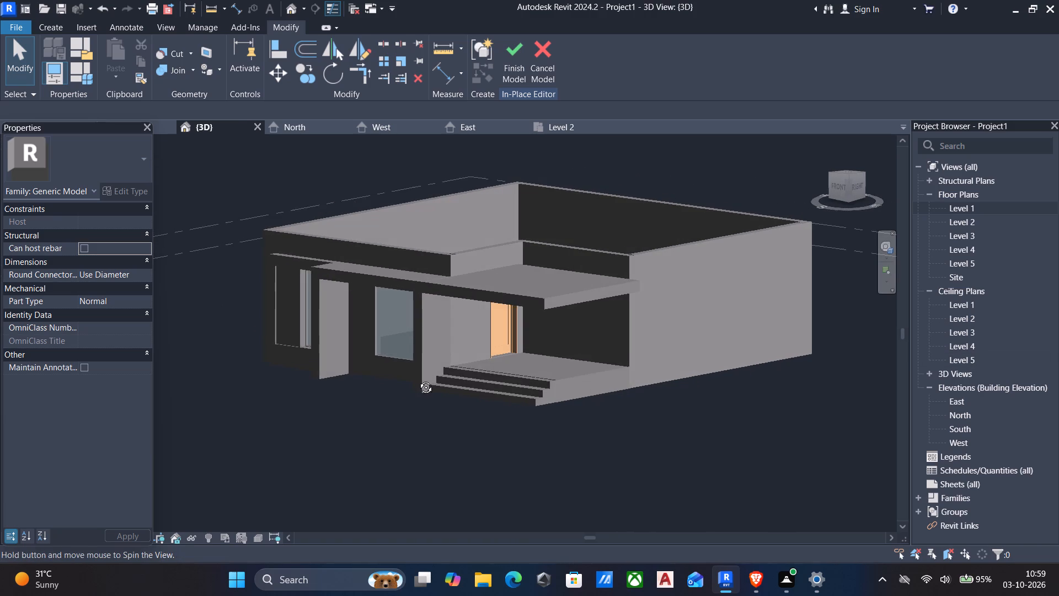
pyautogui.keyDown('shift'); pyautogui.moveTo(418, 379); pyautogui.dragTo(374, 389, button='middle'); pyautogui.keyUp('shift')
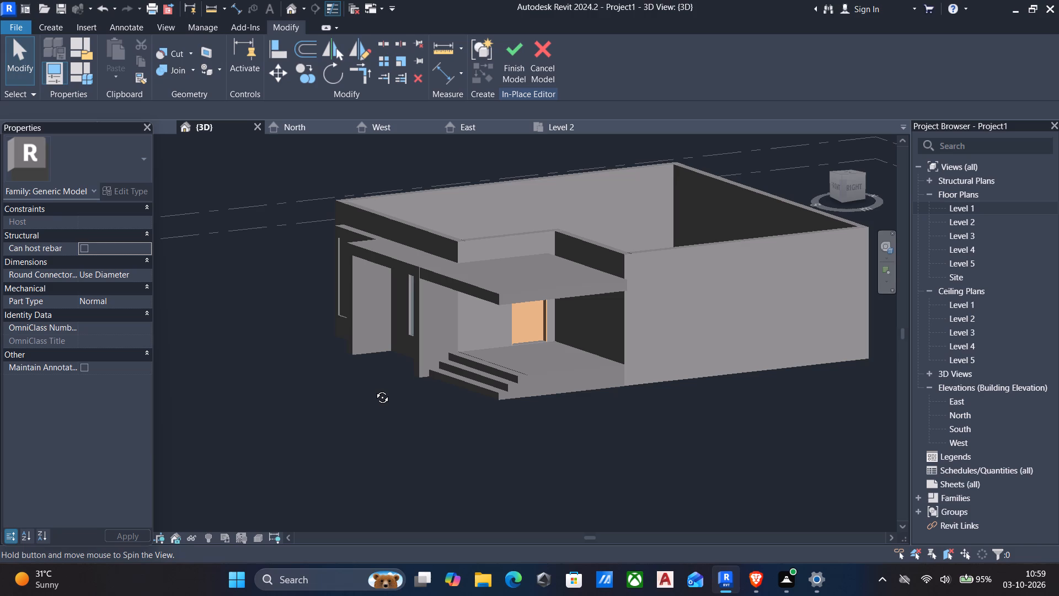
pyautogui.keyDown('shift'); pyautogui.moveTo(374, 389); pyautogui.dragTo(393, 406, button='middle'); pyautogui.keyUp('shift')
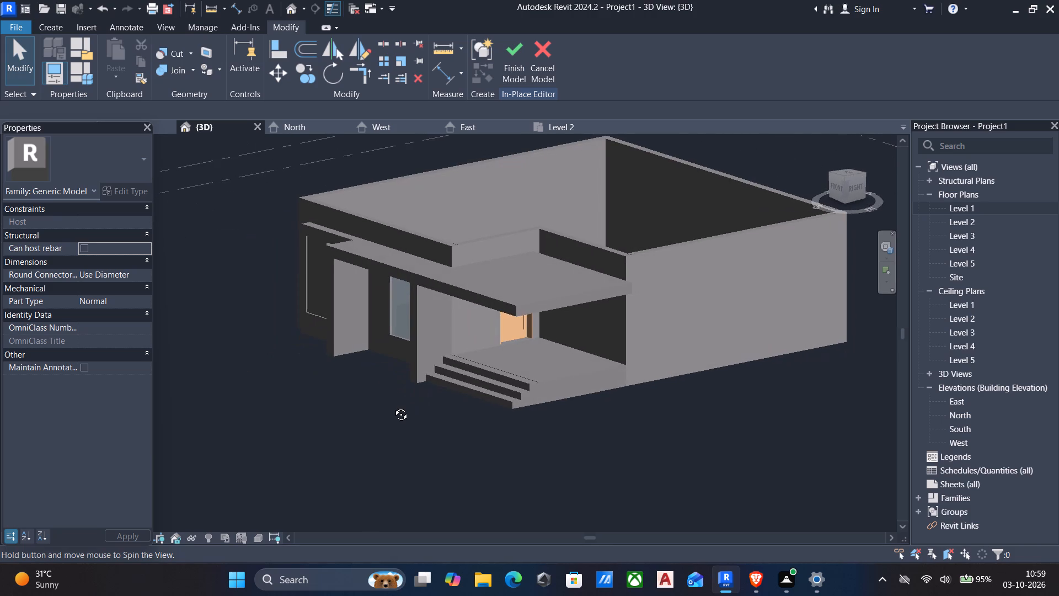
pyautogui.keyDown('shift'); pyautogui.moveTo(393, 406); pyautogui.dragTo(394, 406, button='middle'); pyautogui.keyUp('shift')
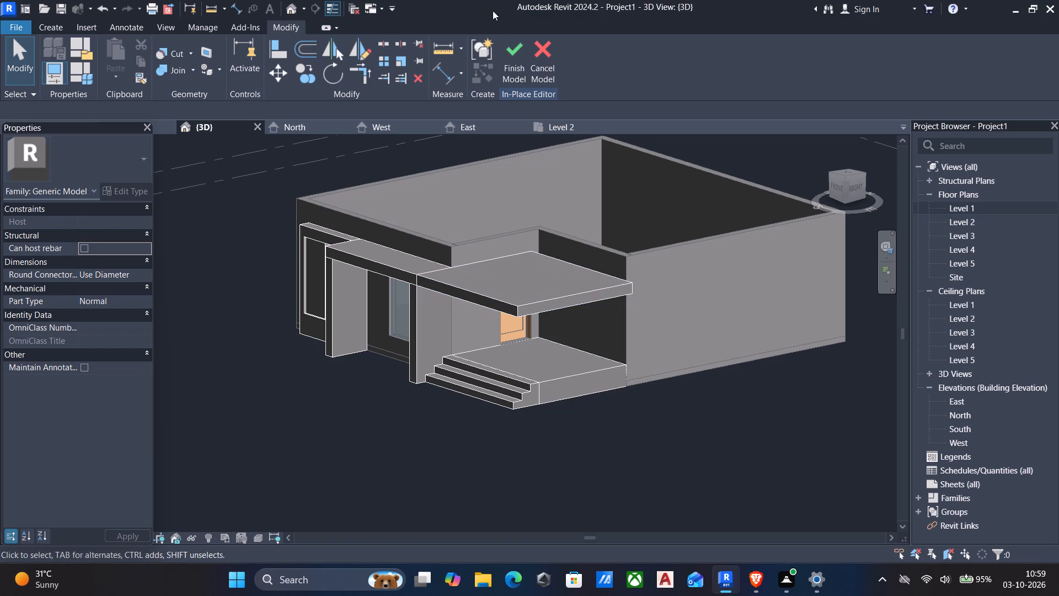
pyautogui.click(46, 26)
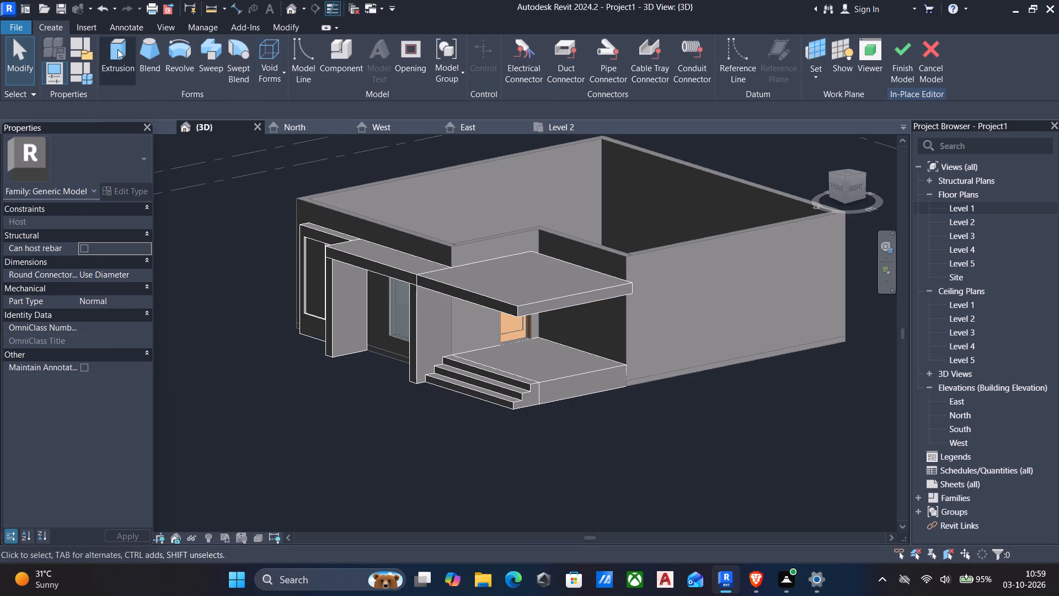
pyautogui.click(110, 57)
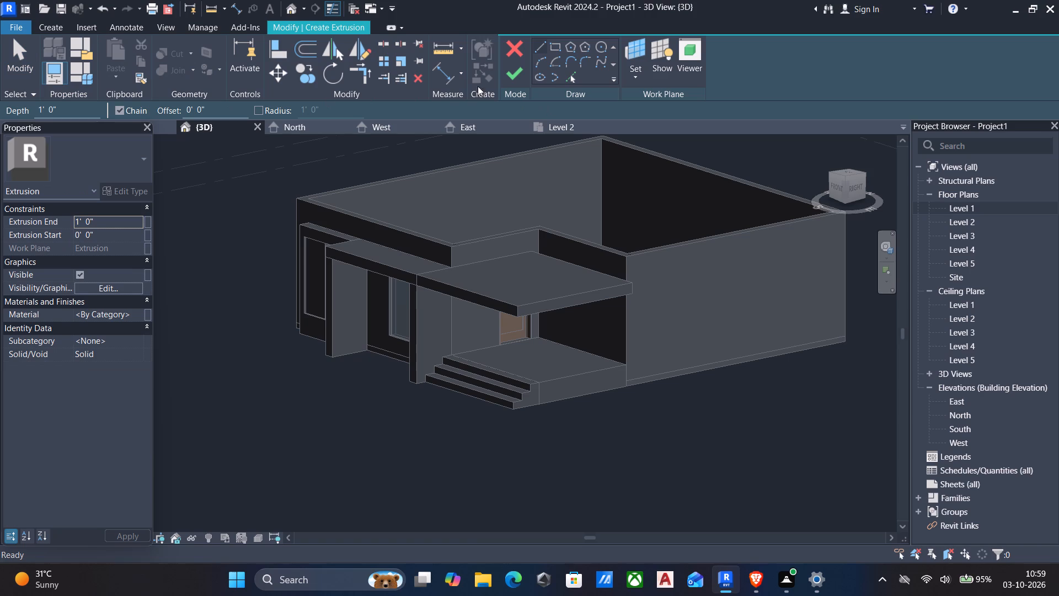
pyautogui.click(632, 76)
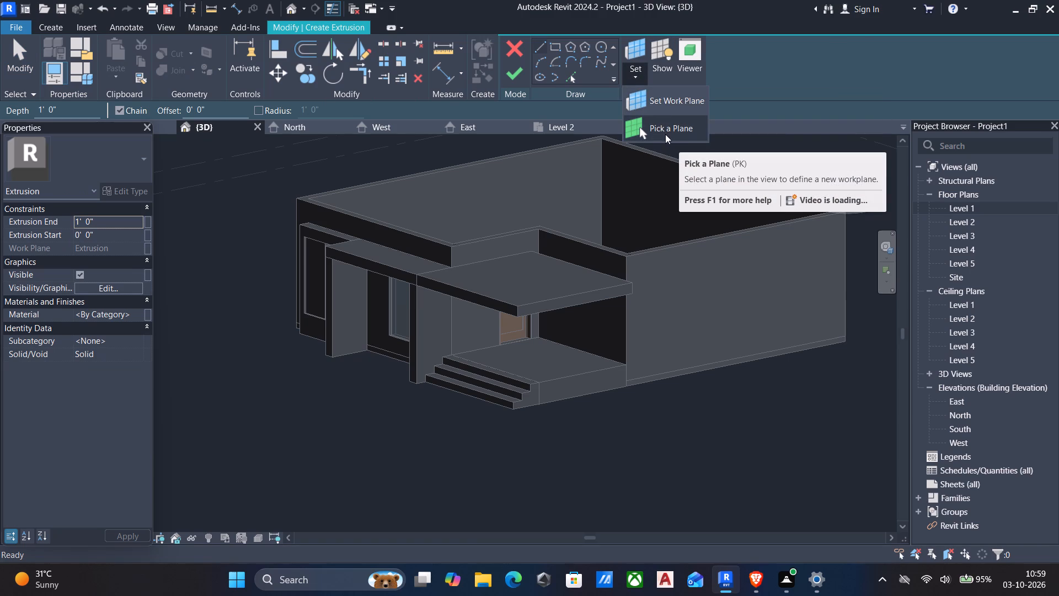
pyautogui.click(669, 126)
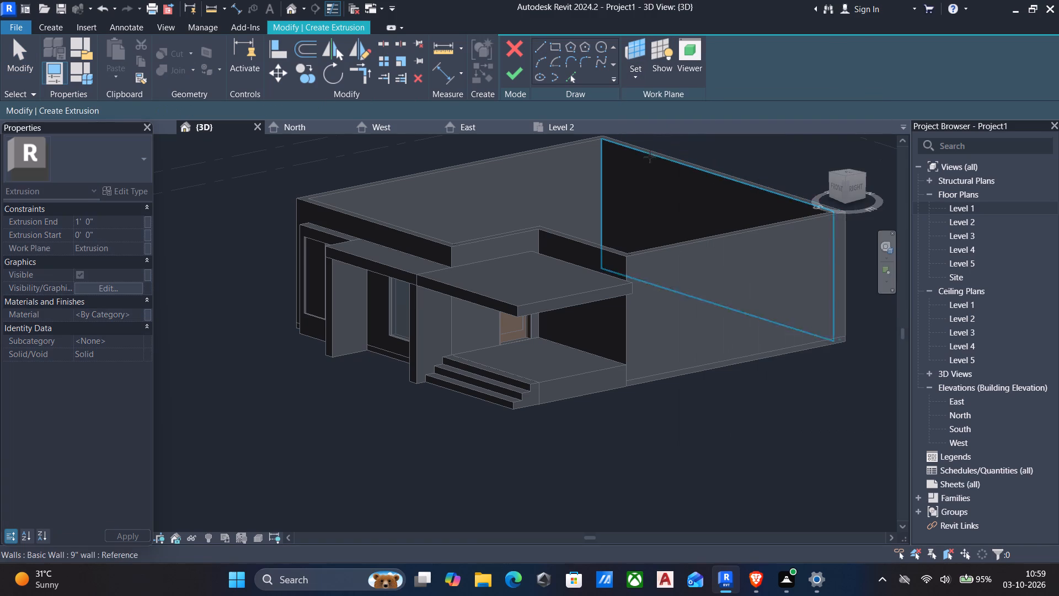
pyautogui.click(522, 305)
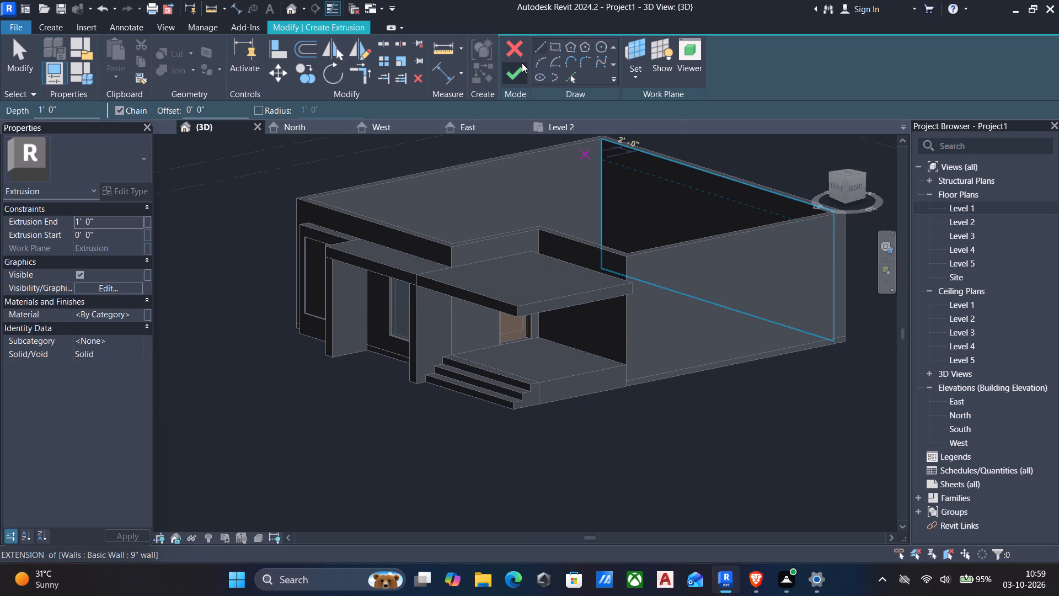
# From the top view, sketch a rectangle around the large square canopy slab with a 3" outward offset.
pyautogui.click(553, 44)
pyautogui.scroll(-1, 805, 275)
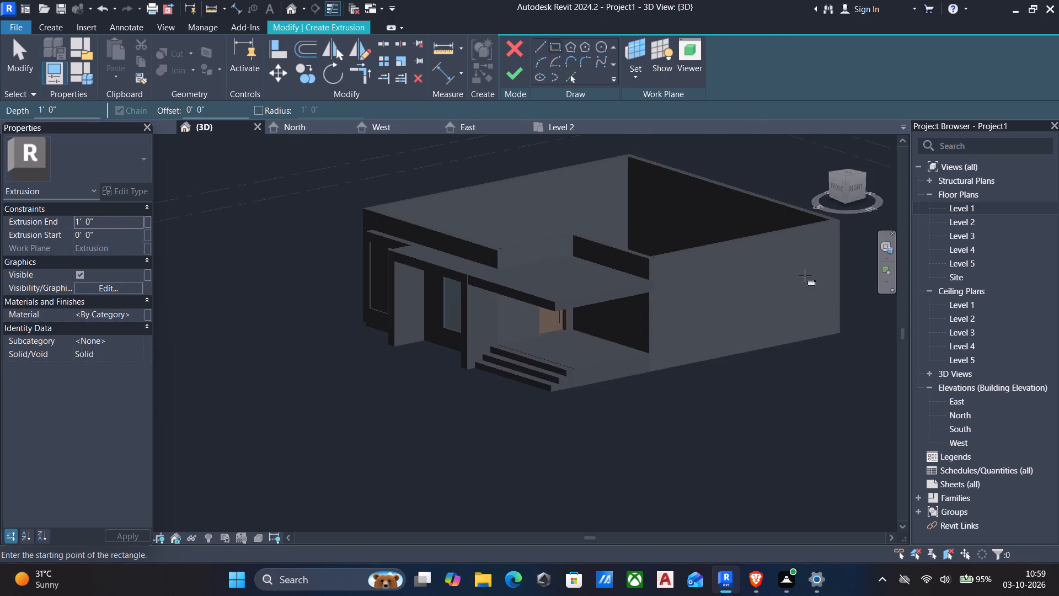
pyautogui.keyDown('shift'); pyautogui.moveTo(805, 275); pyautogui.dragTo(805, 367, button='middle'); pyautogui.keyUp('shift')
pyautogui.keyDown('shift'); pyautogui.moveTo(714, 245); pyautogui.dragTo(762, 286, button='middle'); pyautogui.keyUp('shift')
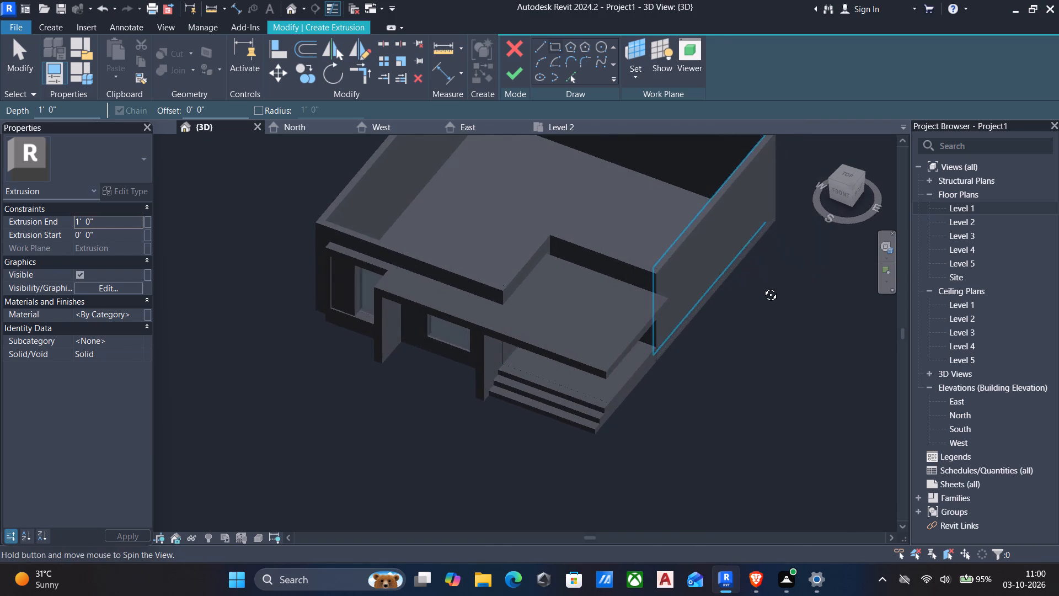
pyautogui.keyDown('shift'); pyautogui.moveTo(762, 286); pyautogui.dragTo(811, 316, button='middle'); pyautogui.keyUp('shift')
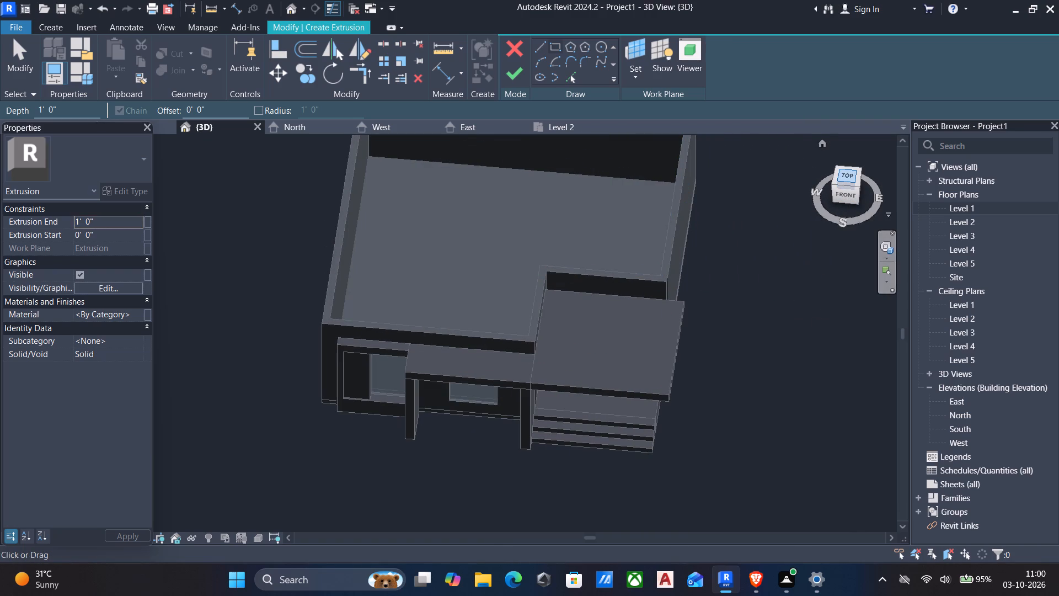
pyautogui.click(845, 181)
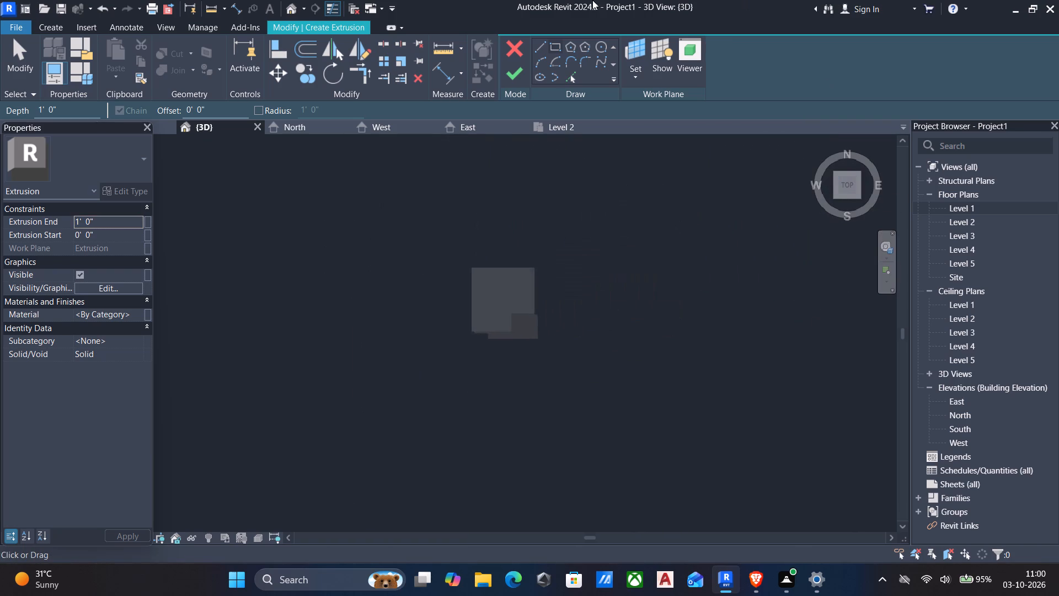
pyautogui.scroll(4, 487, 328)
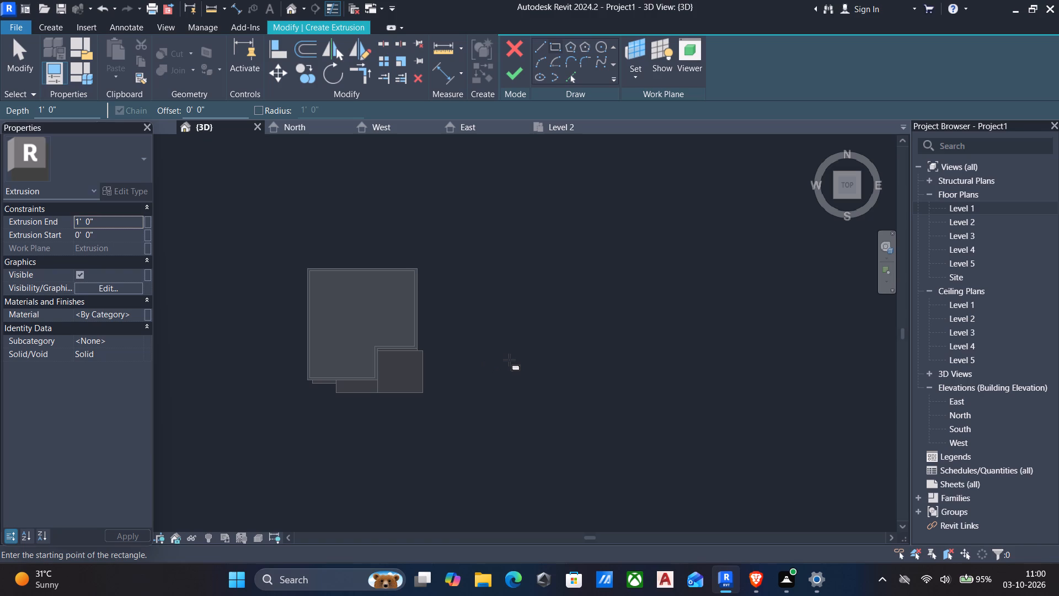
pyautogui.scroll(7, 423, 365)
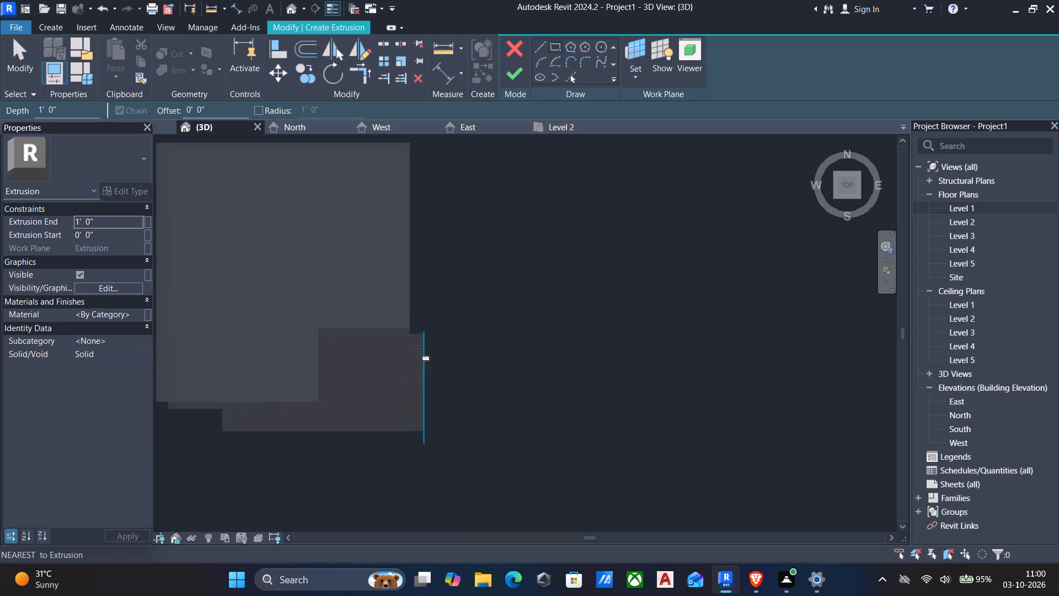
pyautogui.scroll(2, 419, 350)
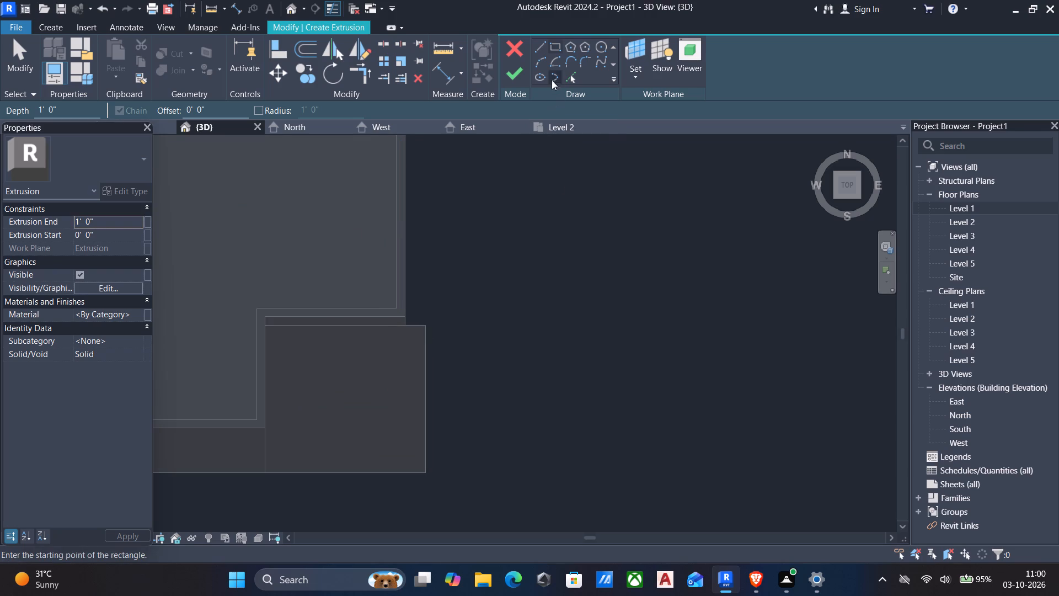
pyautogui.click(554, 47)
pyautogui.moveTo(221, 110); pyautogui.dragTo(51, 108)
pyautogui.write('3"')
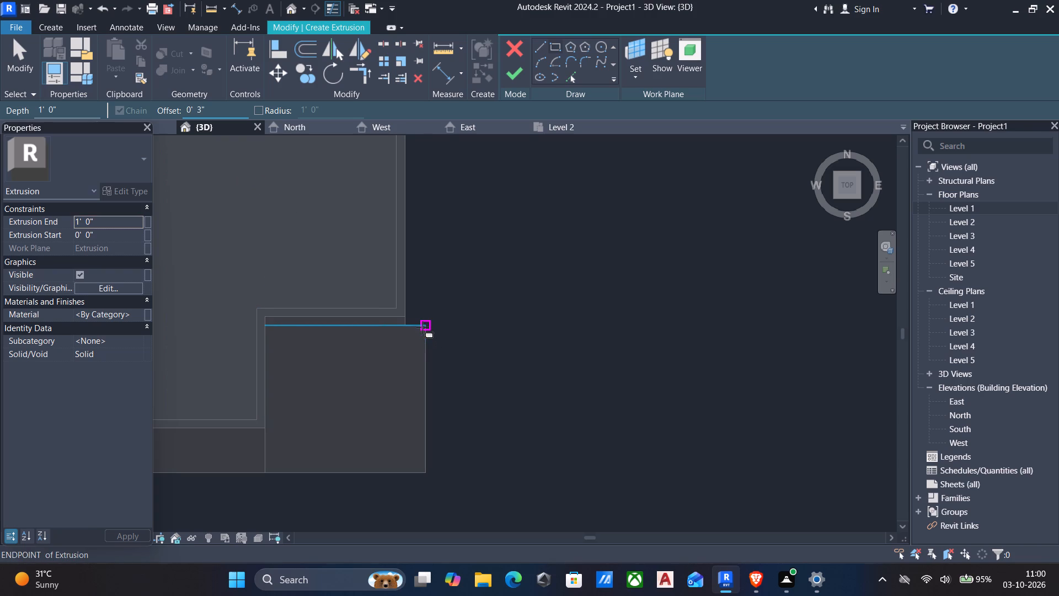
pyautogui.click(426, 325)
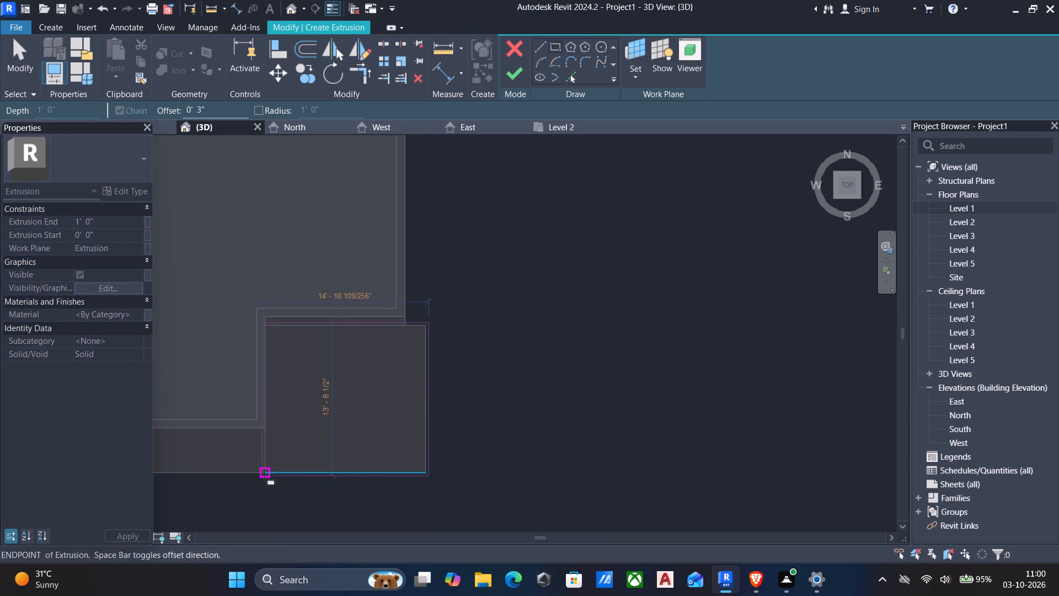
pyautogui.click(264, 473)
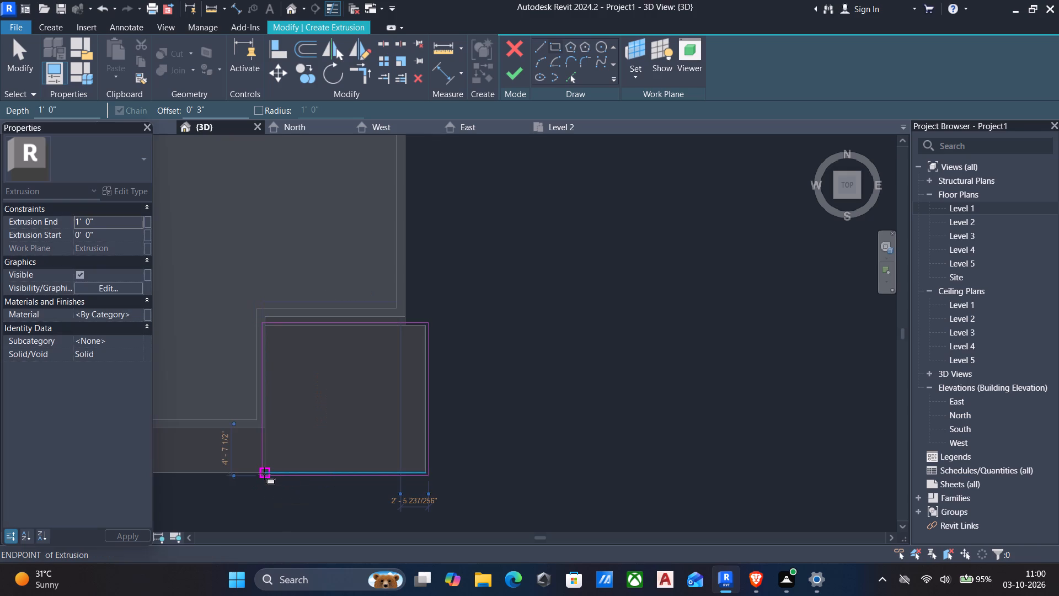
# Sketch a second rectangle about 12' long around the narrow front canopy slab, keeping the 3" outward offset.
pyautogui.scroll(-2, 344, 437)
pyautogui.moveTo(344, 437); pyautogui.dragTo(415, 415, button='middle')
pyautogui.scroll(4, 254, 423)
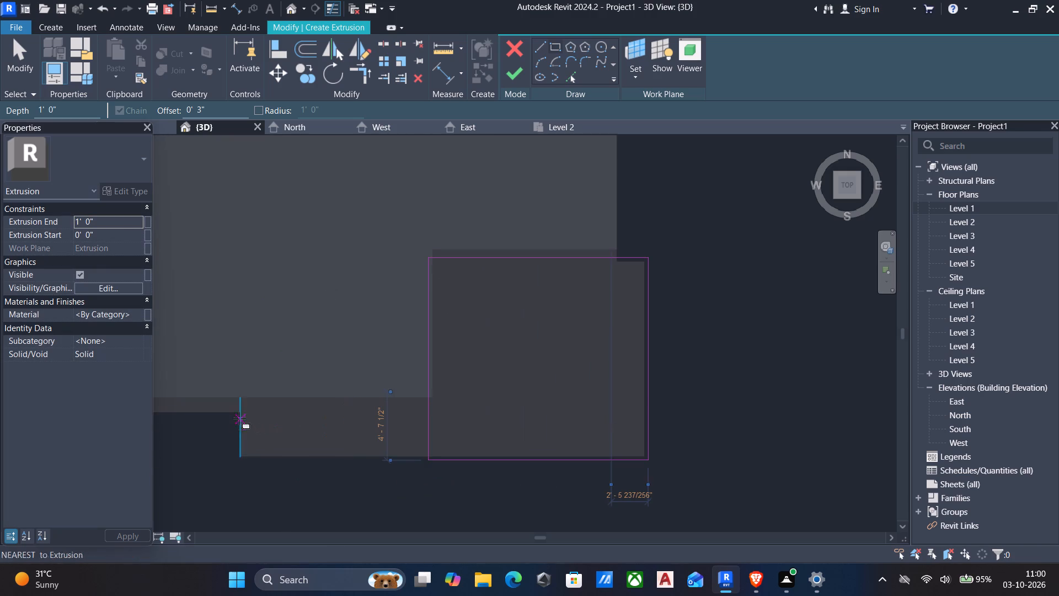
pyautogui.click(239, 417)
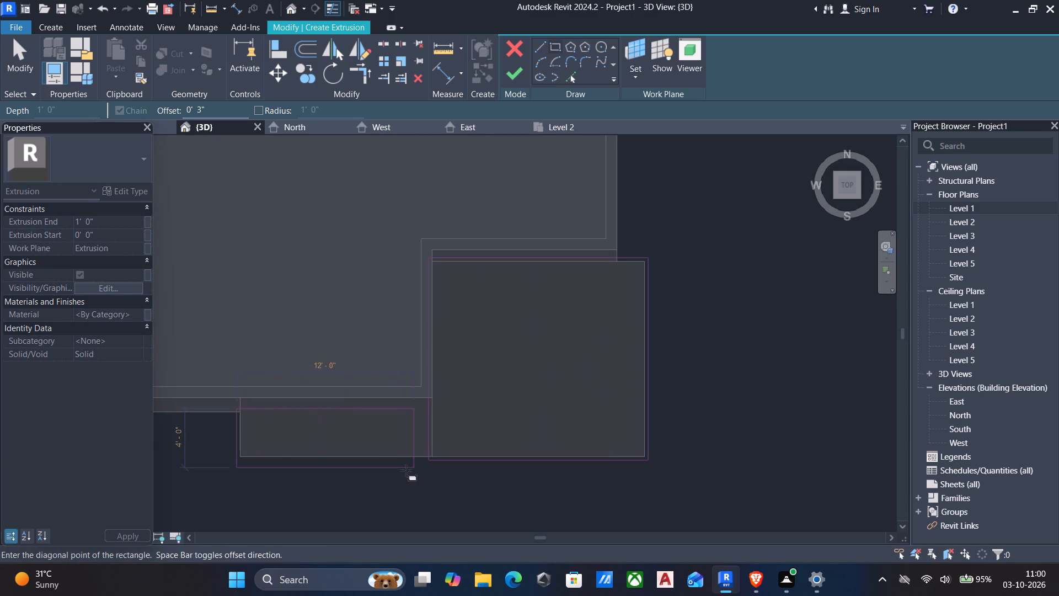
pyautogui.click(409, 458)
# Sketch a third rectangle about 7'-2" by 1'-6" around the top of the window frame, using the 3" outward offset.
pyautogui.scroll(-2, 383, 451)
pyautogui.moveTo(369, 442); pyautogui.dragTo(479, 439, button='middle')
pyautogui.scroll(5, 282, 428)
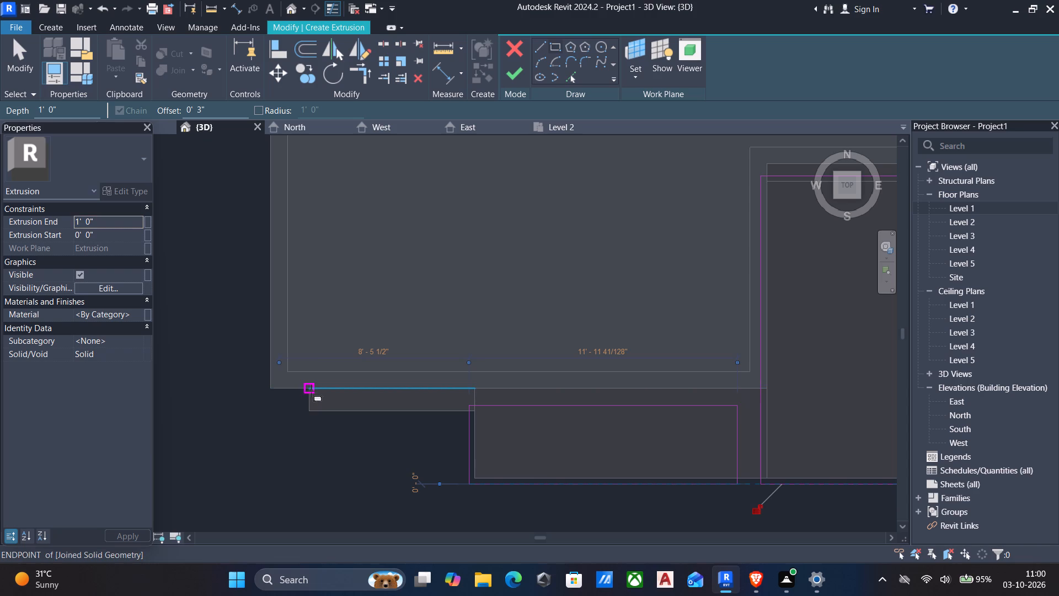
pyautogui.click(307, 390)
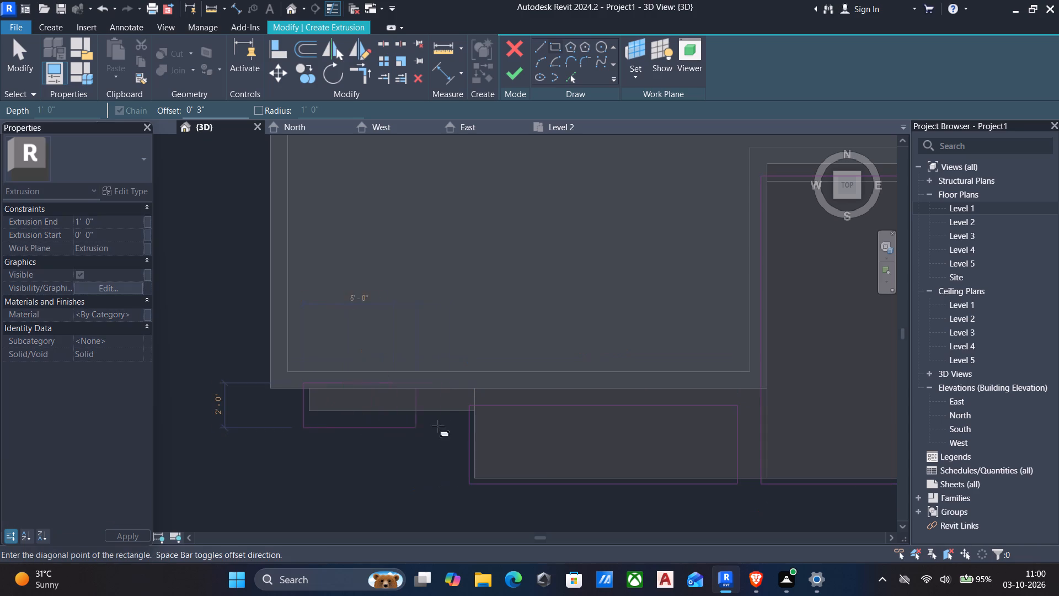
pyautogui.scroll(4, 459, 412)
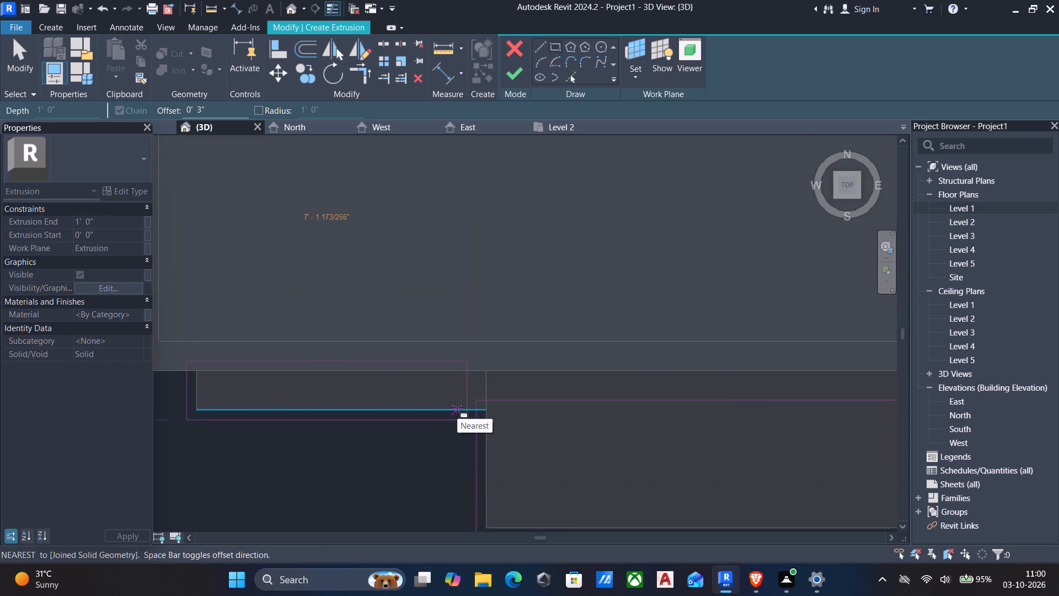
pyautogui.click(457, 407)
pyautogui.press('Escape')
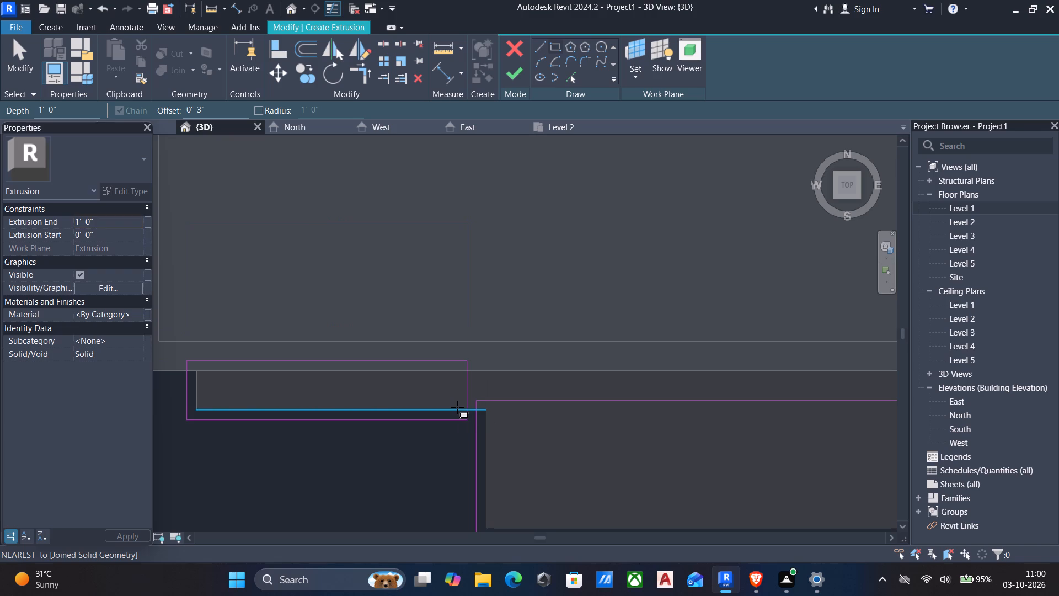
pyautogui.press('Escape')
# Nudge the window frame rectangle's wall-side line outward onto the building wall's outer face.
pyautogui.click(254, 366)
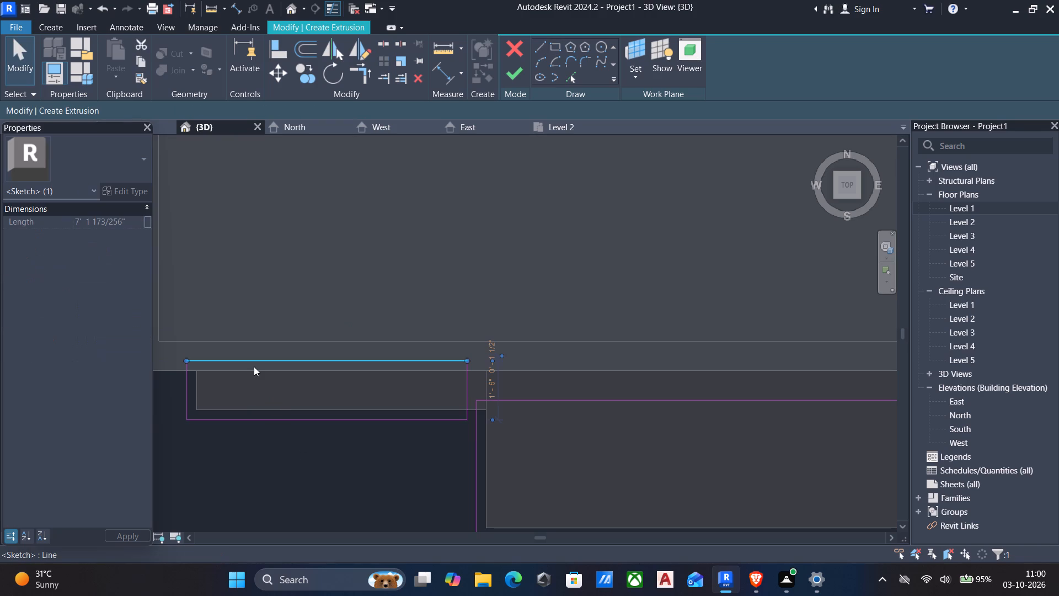
pyautogui.press('Down')
pyautogui.press('Down')
pyautogui.press('Down')
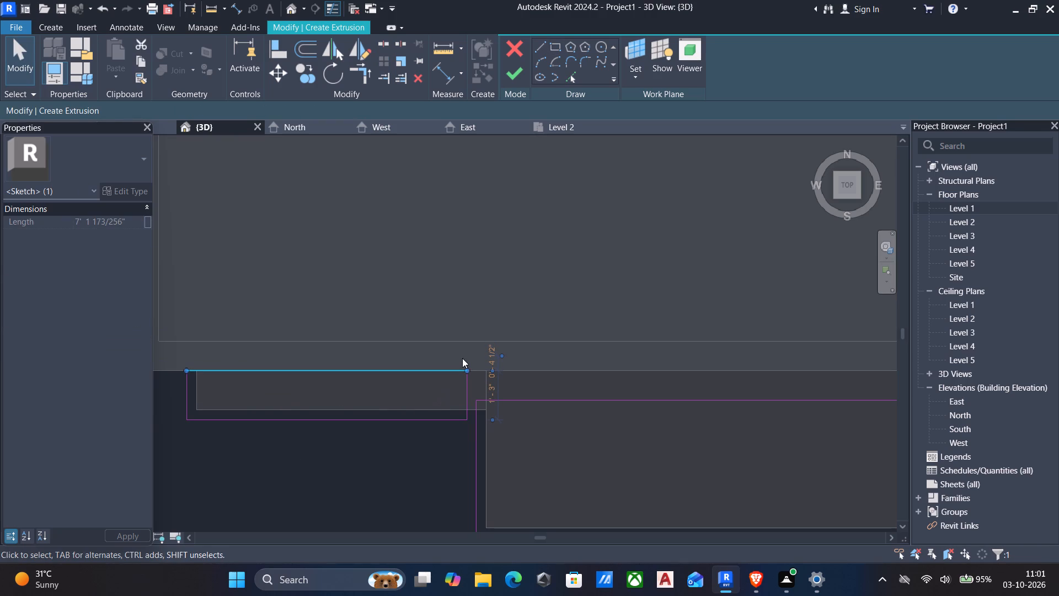
pyautogui.press('Escape')
# Delete the narrow canopy rectangle's wall-side line and the window frame rectangle's end line nearest the canopy.
pyautogui.scroll(-3, 478, 381)
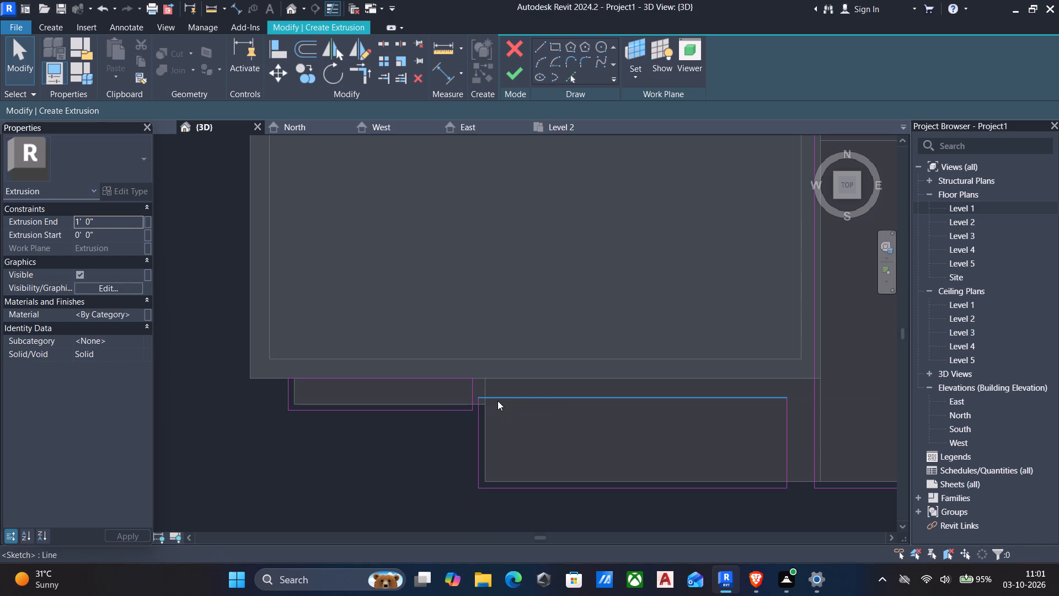
pyautogui.click(498, 401)
pyautogui.press('Delete')
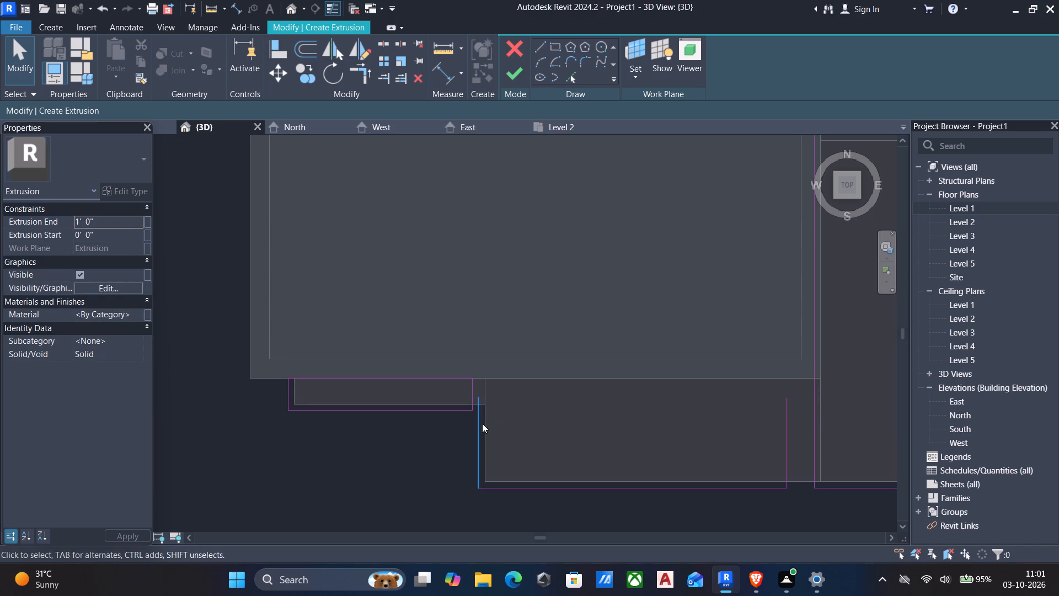
pyautogui.click(474, 386)
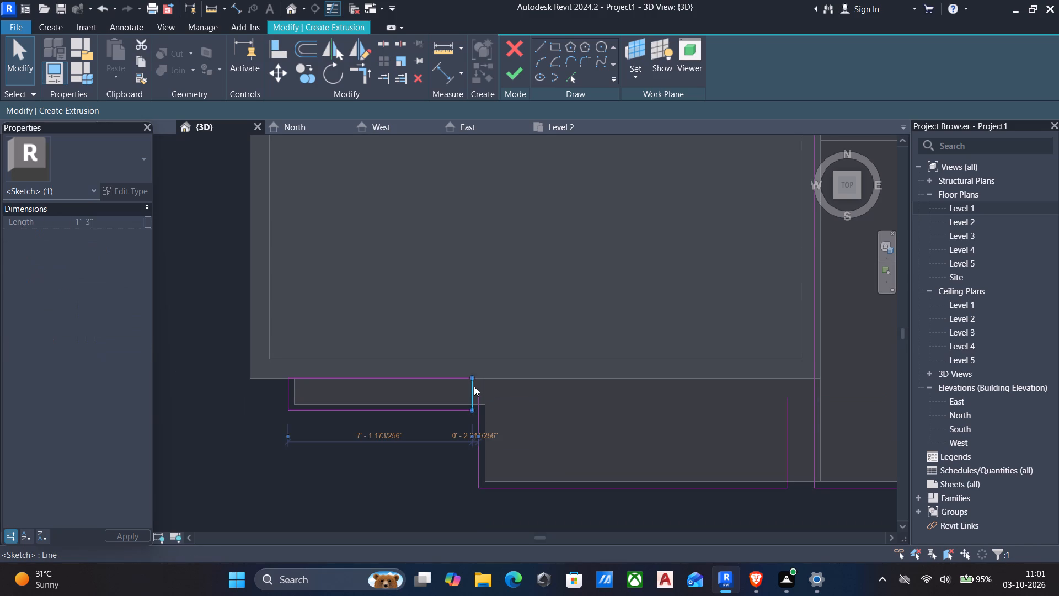
pyautogui.press('Delete')
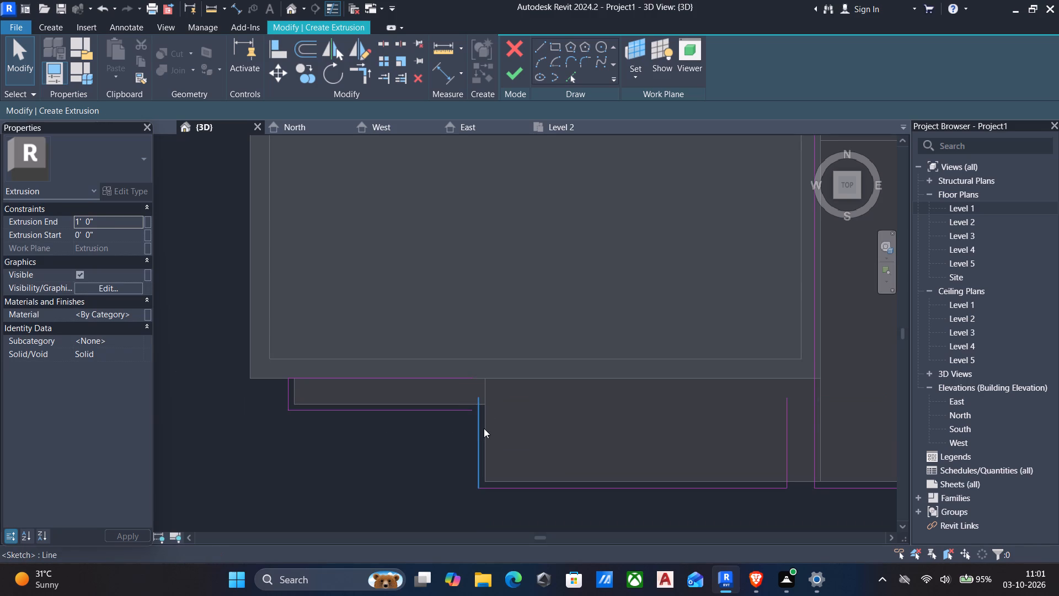
# Trim the window frame outline's front line and the narrow canopy outline's side line to meet at a corner.
pyautogui.write('tr')
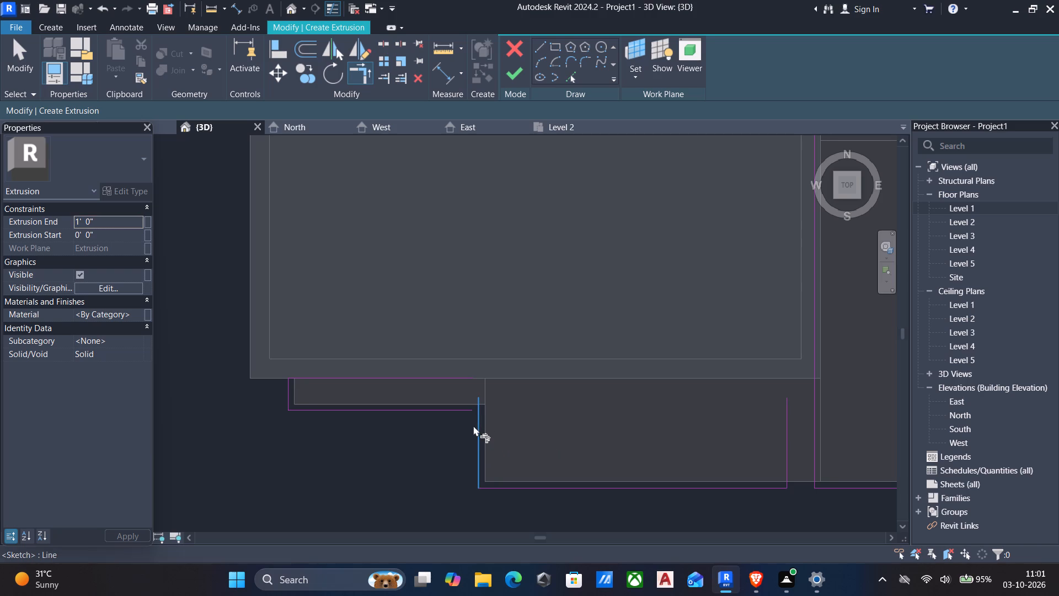
pyautogui.click(477, 427)
pyautogui.click(430, 416)
pyautogui.scroll(-3, 422, 432)
pyautogui.moveTo(499, 488); pyautogui.dragTo(288, 447, button='middle')
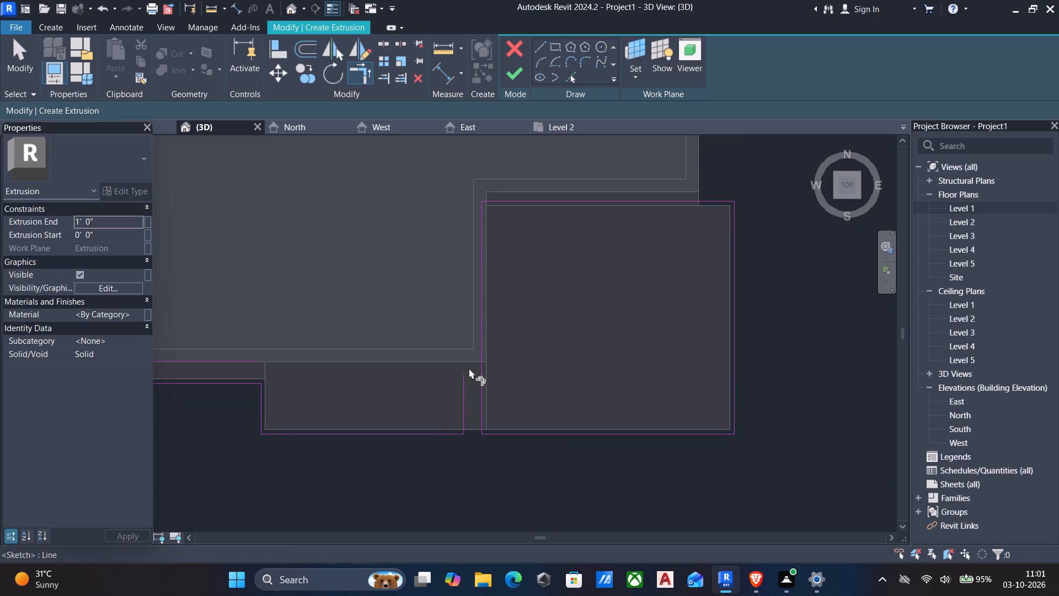
pyautogui.press('Escape')
pyautogui.press('Escape')
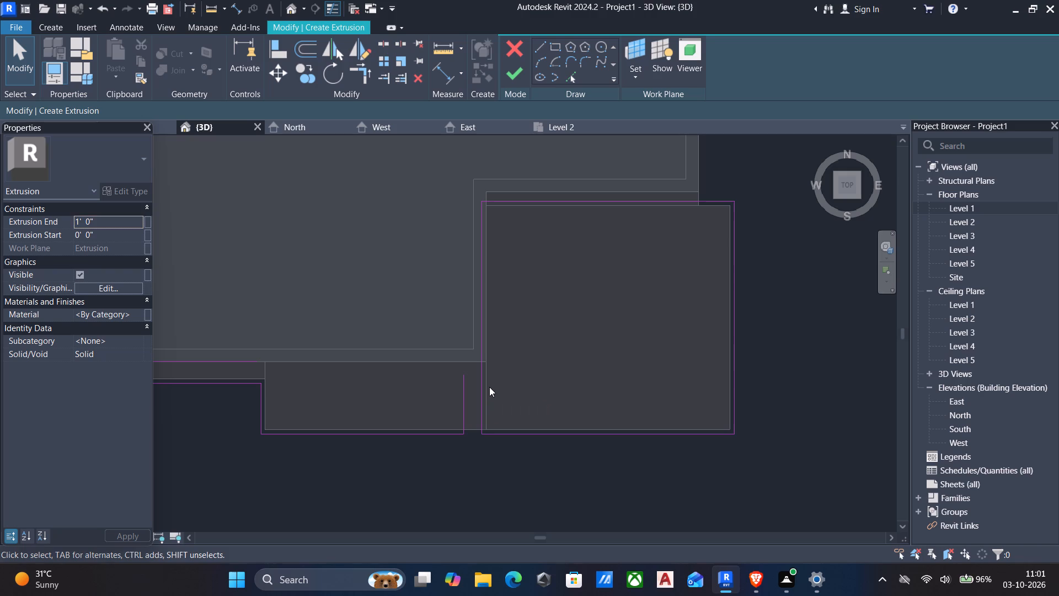
# Delete the two facing side lines between the narrow canopy outline and the large canopy outline.
pyautogui.click(484, 387)
pyautogui.press('Delete')
pyautogui.scroll(-1, 484, 387)
pyautogui.middleClick(484, 387)
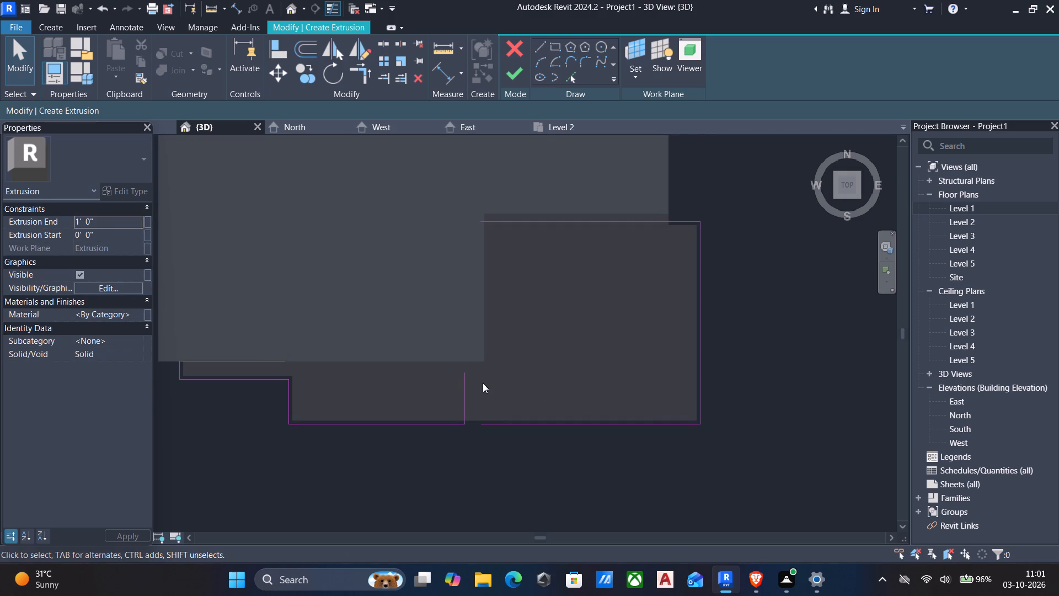
pyautogui.click(463, 395)
pyautogui.press('Delete')
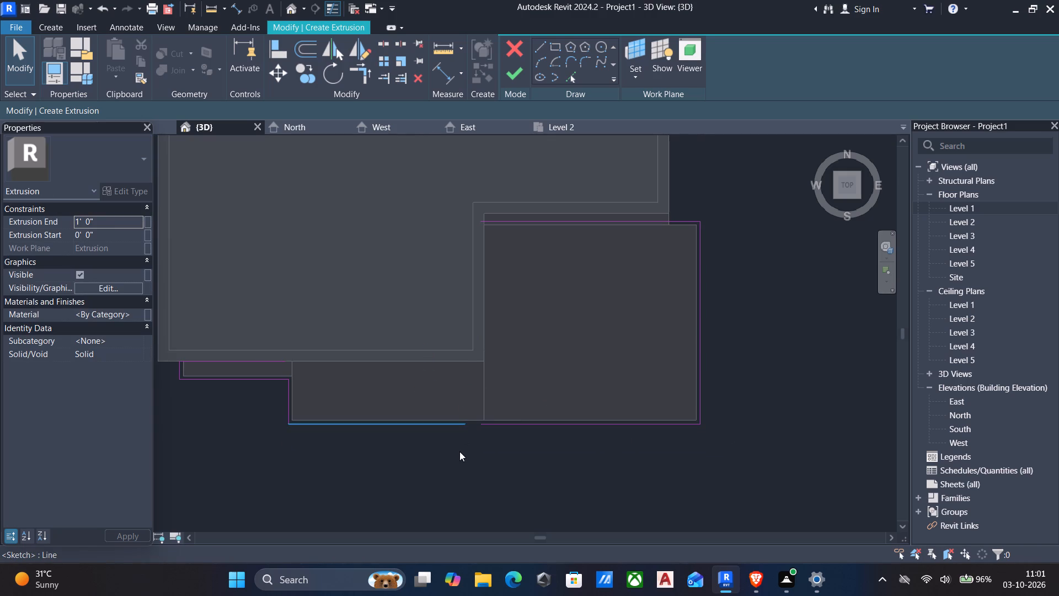
# Draw a straight line with zero offset bridging the front-edge gap between the large and narrow canopy outlines.
pyautogui.click(540, 45)
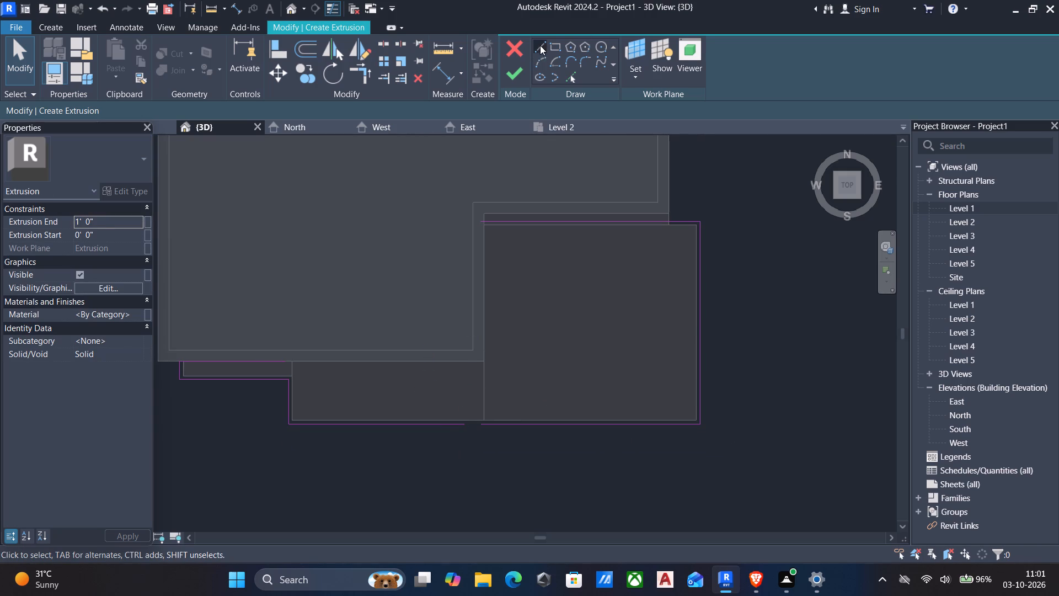
pyautogui.scroll(3, 413, 414)
pyautogui.scroll(2, 483, 440)
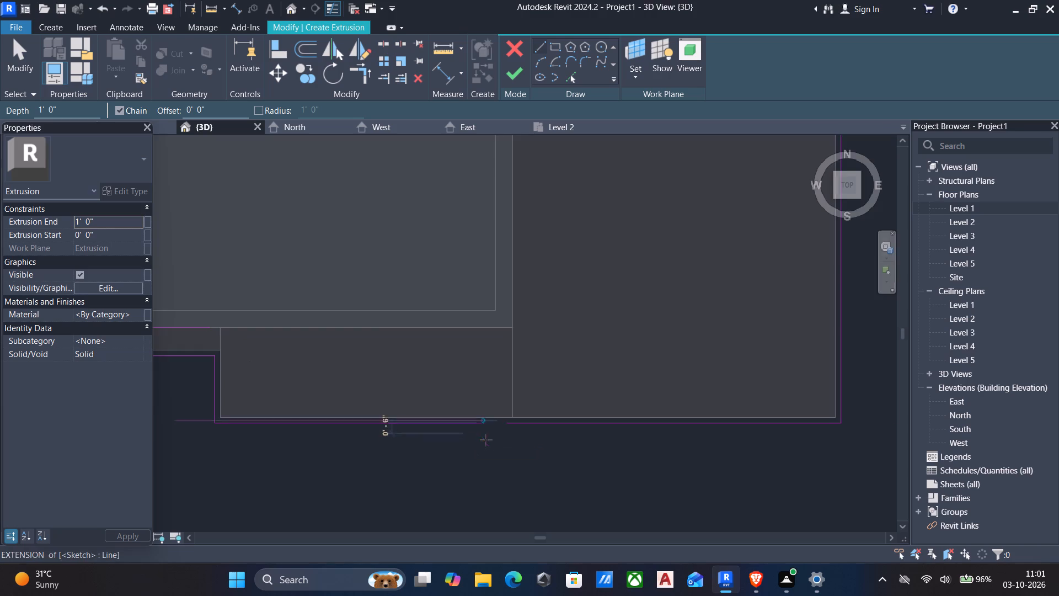
pyautogui.scroll(3, 486, 440)
pyautogui.click(530, 405)
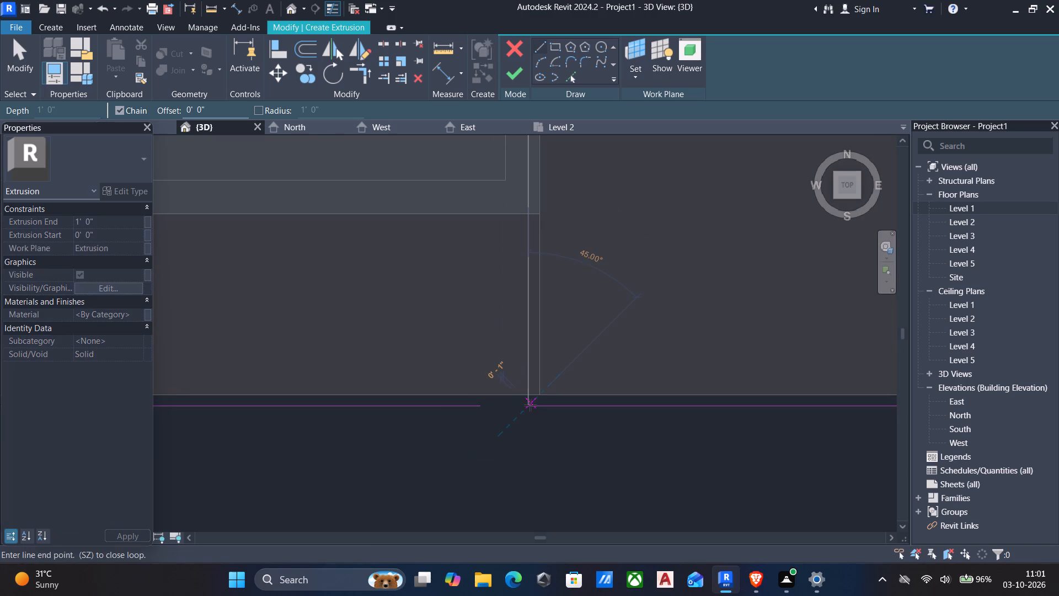
pyautogui.scroll(3, 530, 405)
pyautogui.click(455, 403)
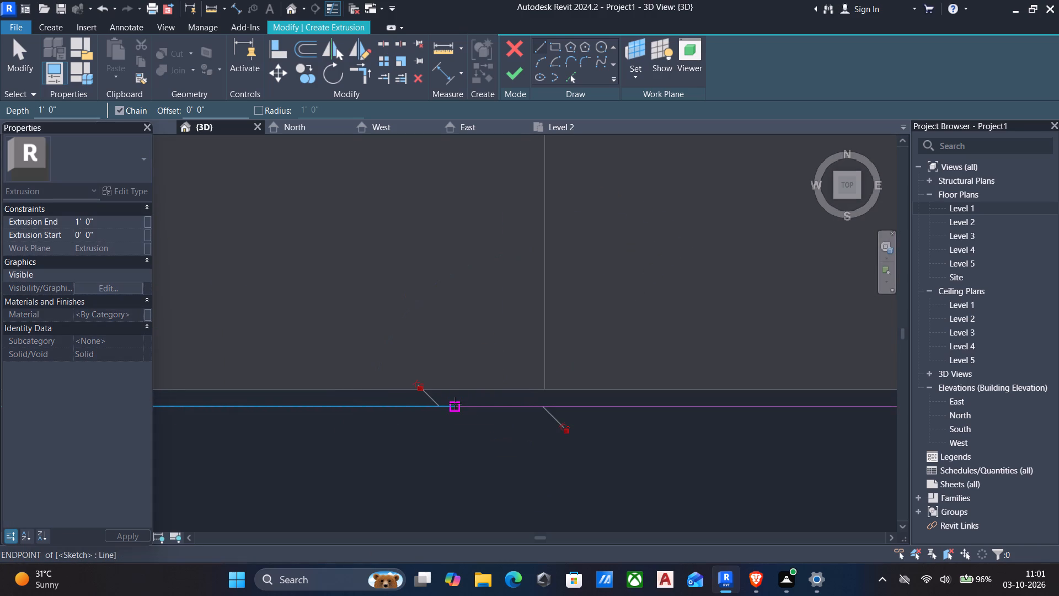
pyautogui.press('Escape')
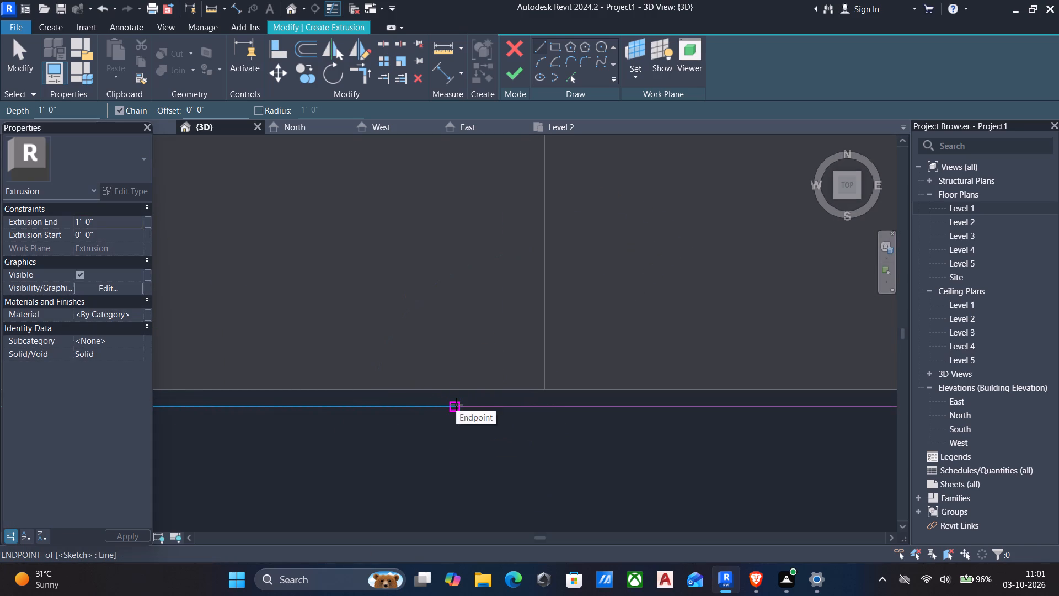
pyautogui.press('Escape')
pyautogui.scroll(-3, 475, 412)
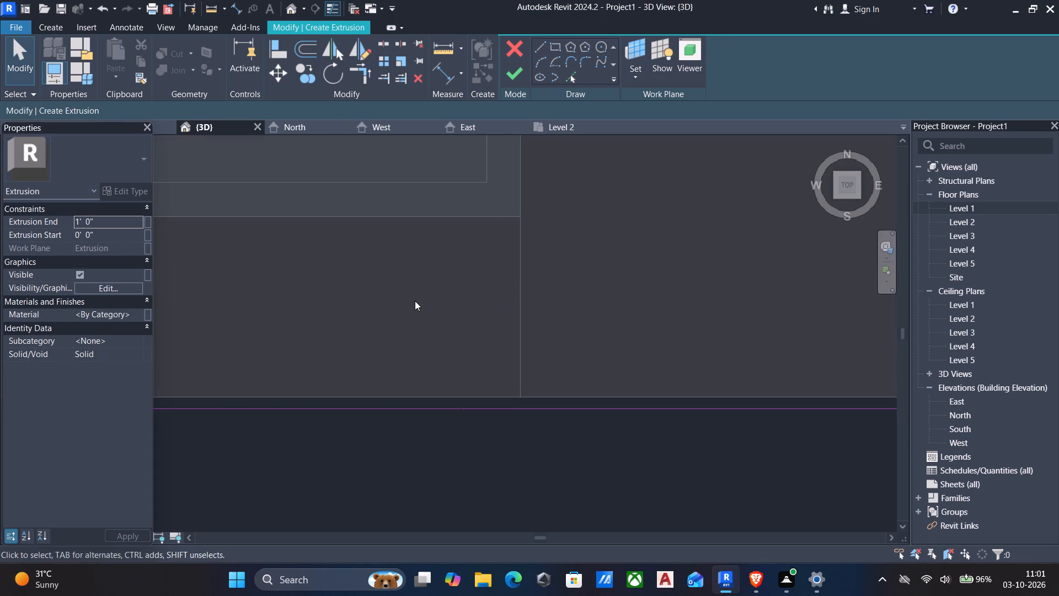
# Examine the offset outline around the large canopy, especially its wall-side line where it overlaps the building wall's corner.
pyautogui.moveTo(415, 306); pyautogui.dragTo(416, 342, button='middle')
pyautogui.scroll(-4, 416, 342)
pyautogui.moveTo(413, 322); pyautogui.dragTo(420, 346, button='middle')
pyautogui.scroll(-2, 420, 347)
pyautogui.moveTo(493, 303); pyautogui.dragTo(505, 354, button='middle')
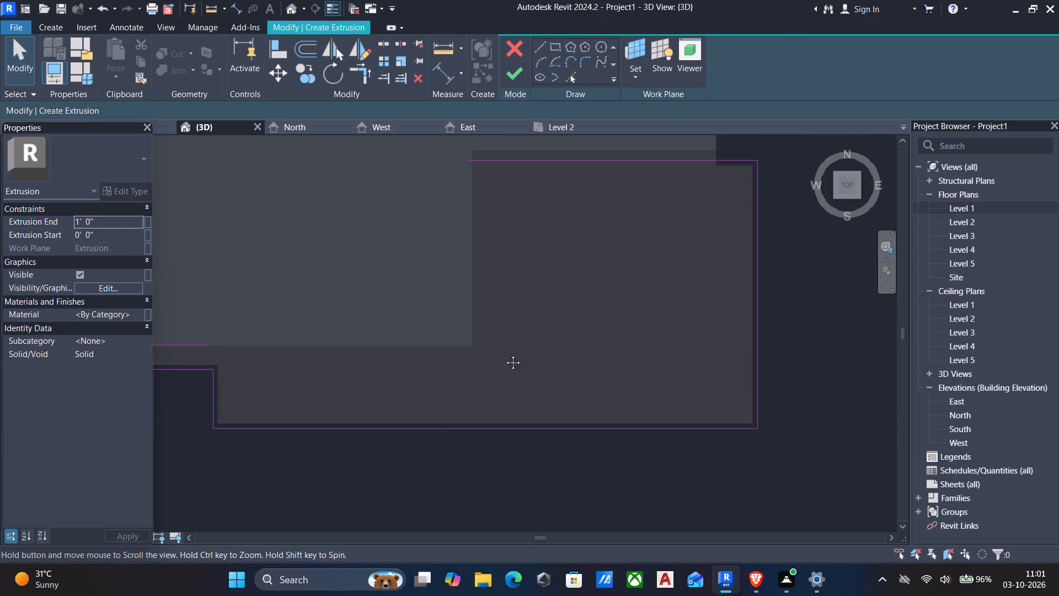
pyautogui.moveTo(505, 354); pyautogui.dragTo(508, 385, button='middle')
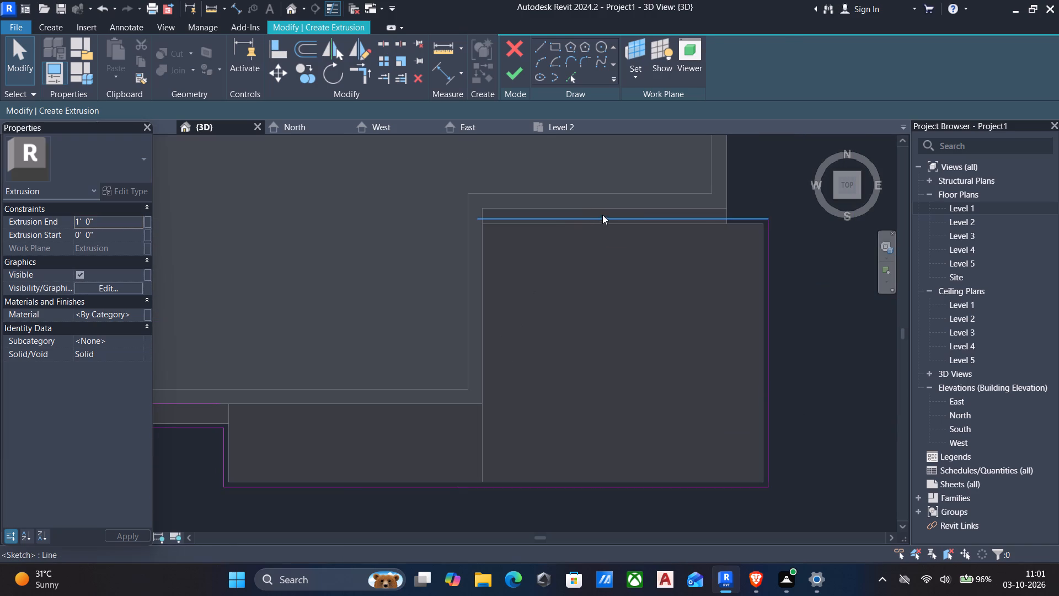
pyautogui.press('Escape')
pyautogui.scroll(-3, 609, 232)
pyautogui.moveTo(610, 243); pyautogui.dragTo(593, 244, button='middle')
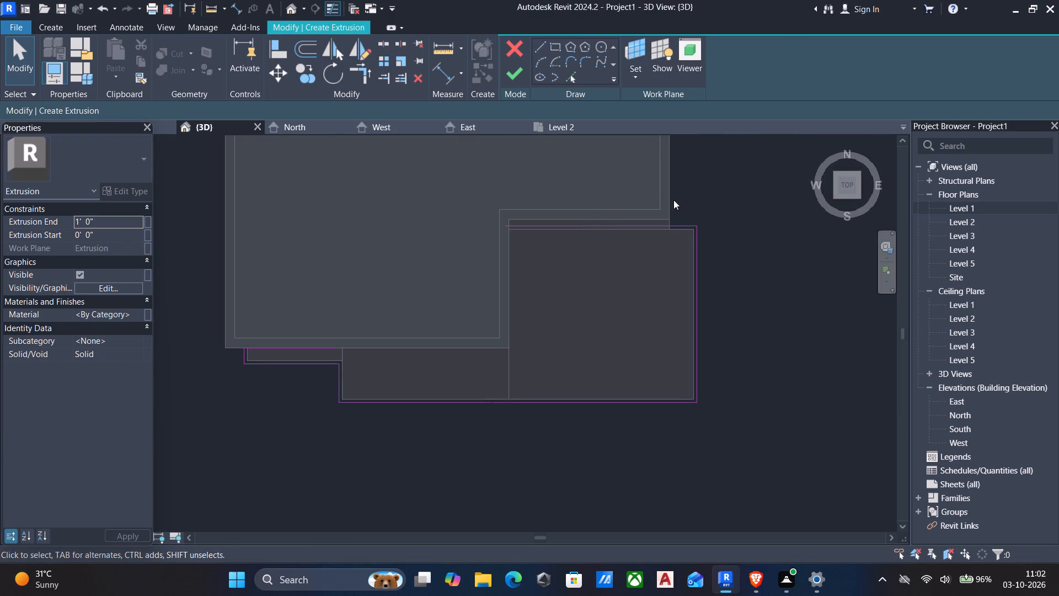
pyautogui.scroll(3, 666, 203)
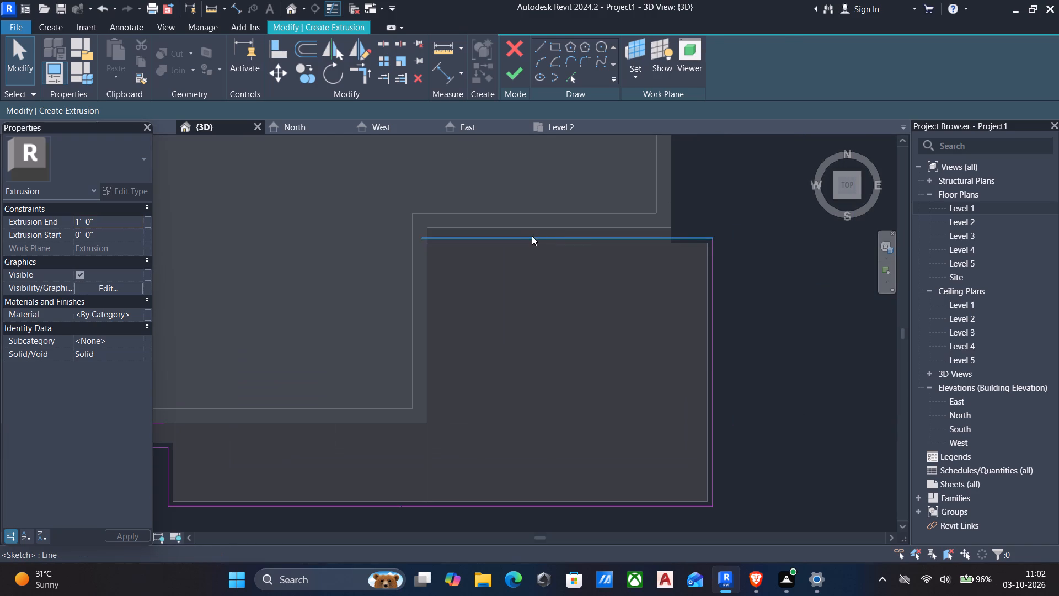
pyautogui.click(549, 230)
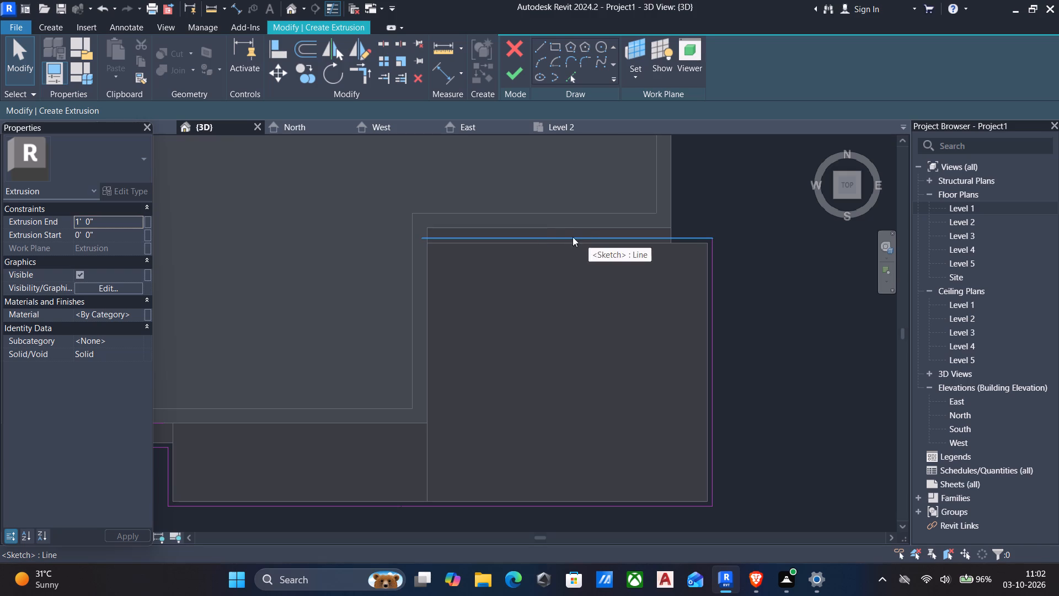
pyautogui.scroll(-1, 452, 268)
pyautogui.moveTo(452, 268); pyautogui.dragTo(457, 233, button='middle')
pyautogui.scroll(4, 547, 193)
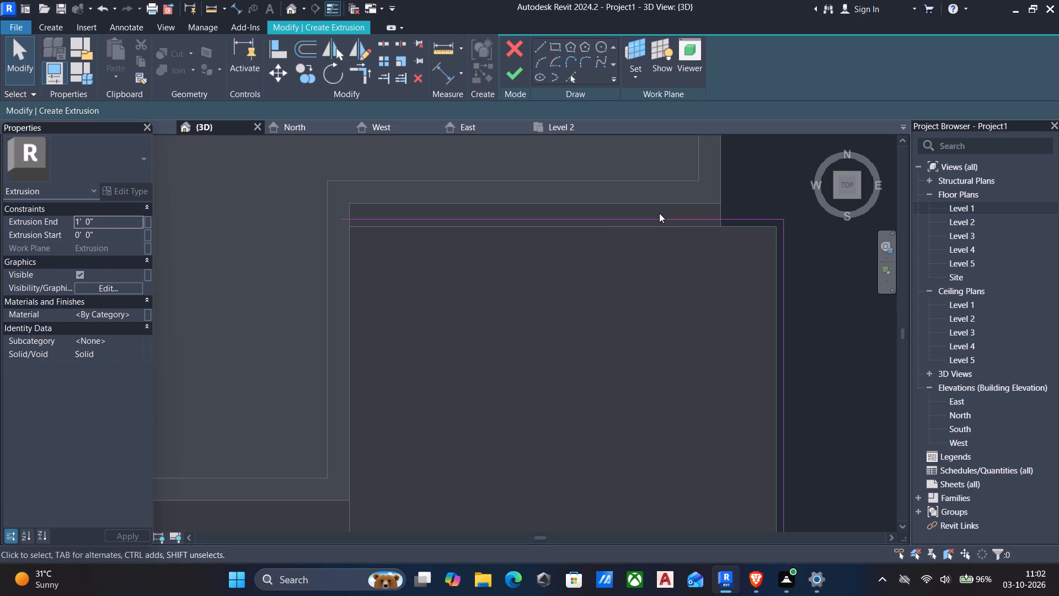
pyautogui.moveTo(713, 231); pyautogui.dragTo(688, 187, button='middle')
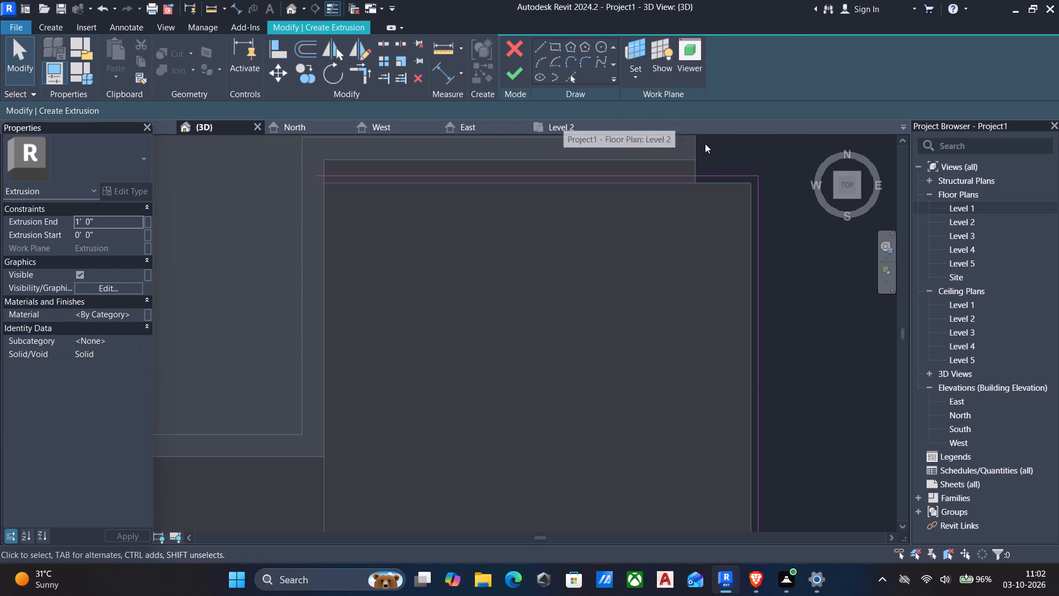
pyautogui.moveTo(716, 228); pyautogui.dragTo(632, 204, button='middle')
pyautogui.moveTo(632, 204); pyautogui.dragTo(665, 238, button='middle')
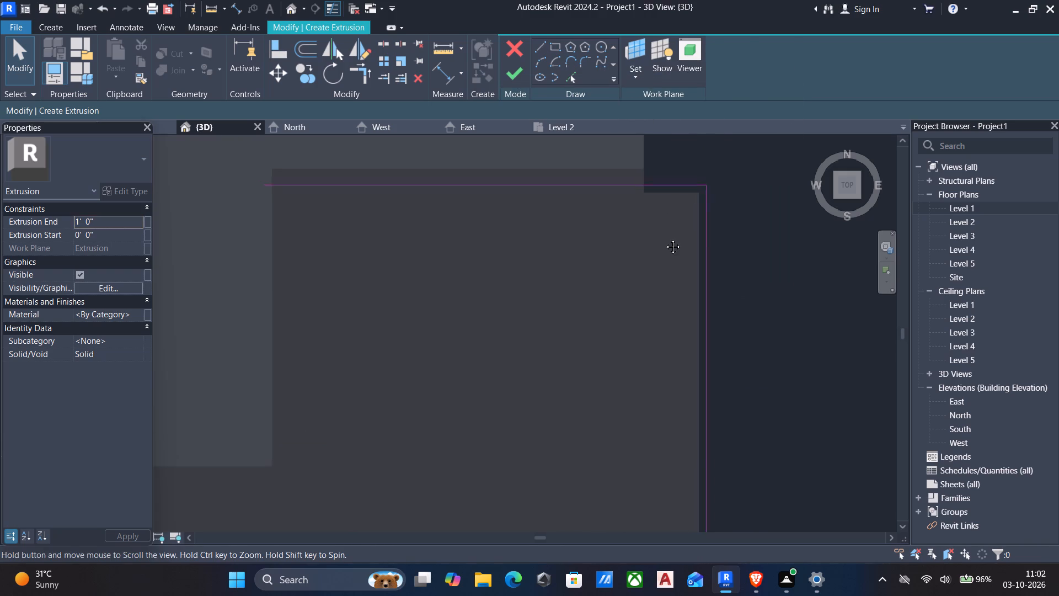
pyautogui.moveTo(665, 238); pyautogui.dragTo(668, 242, button='middle')
pyautogui.scroll(1, 655, 226)
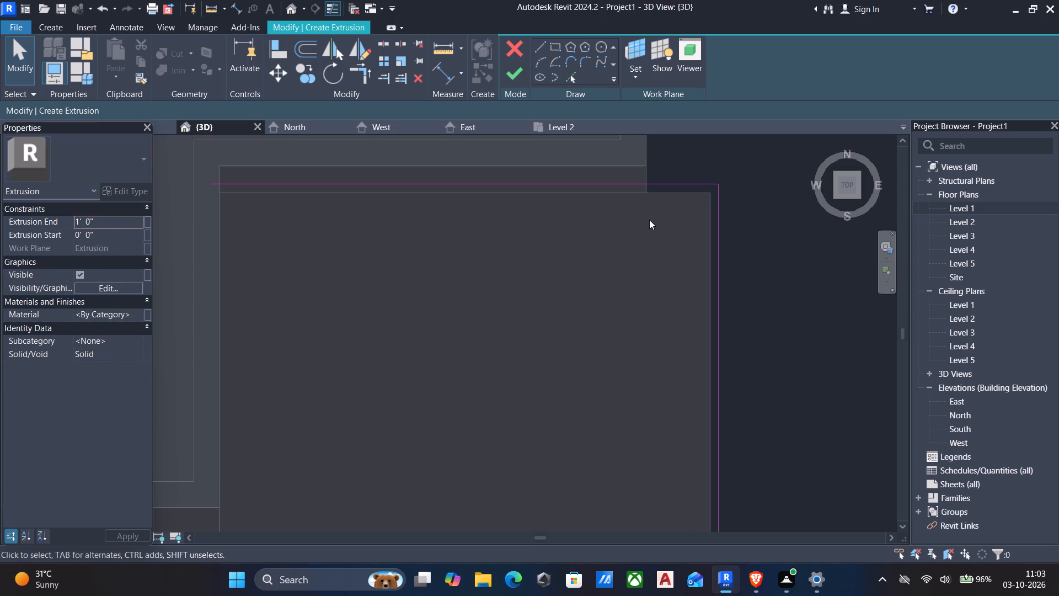
# Draw a short straight line with zero offset from the large canopy outline's wall-side line along the building wall's edge.
pyautogui.press('l')
pyautogui.press('Return')
pyautogui.scroll(4, 651, 184)
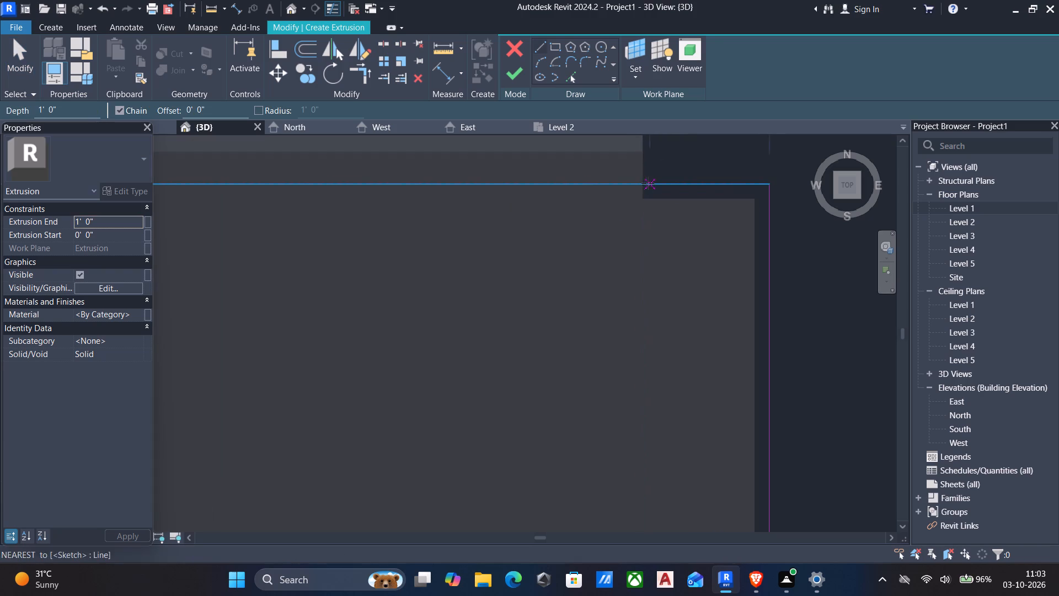
pyautogui.click(642, 184)
pyautogui.click(645, 194)
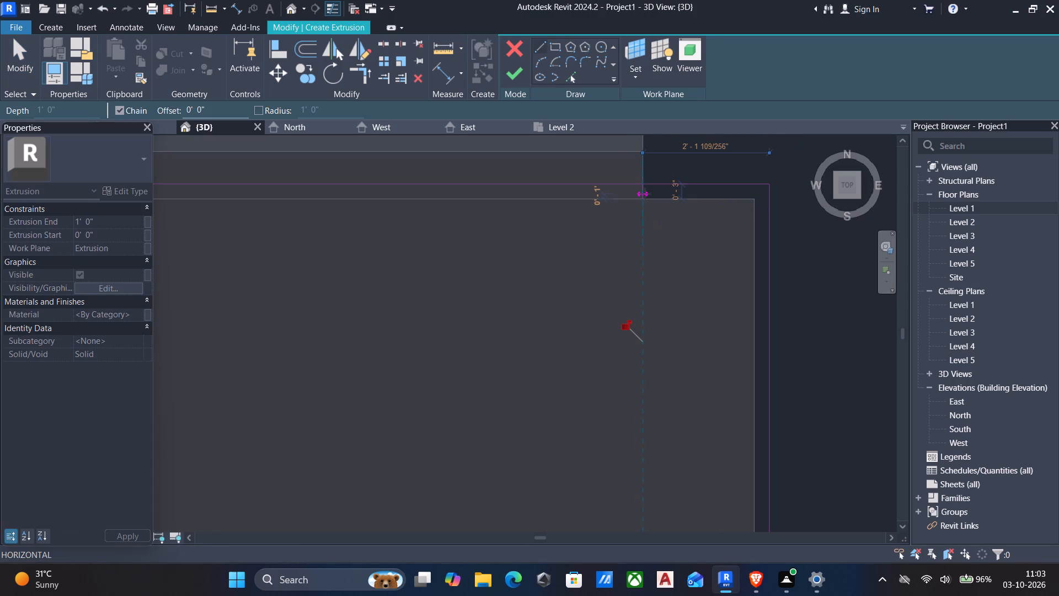
pyautogui.press('Escape')
# Trace the large canopy's wall-side, outer side and front edges as sketch lines with Pick Lines at zero offset.
pyautogui.moveTo(659, 222); pyautogui.dragTo(637, 207, button='middle')
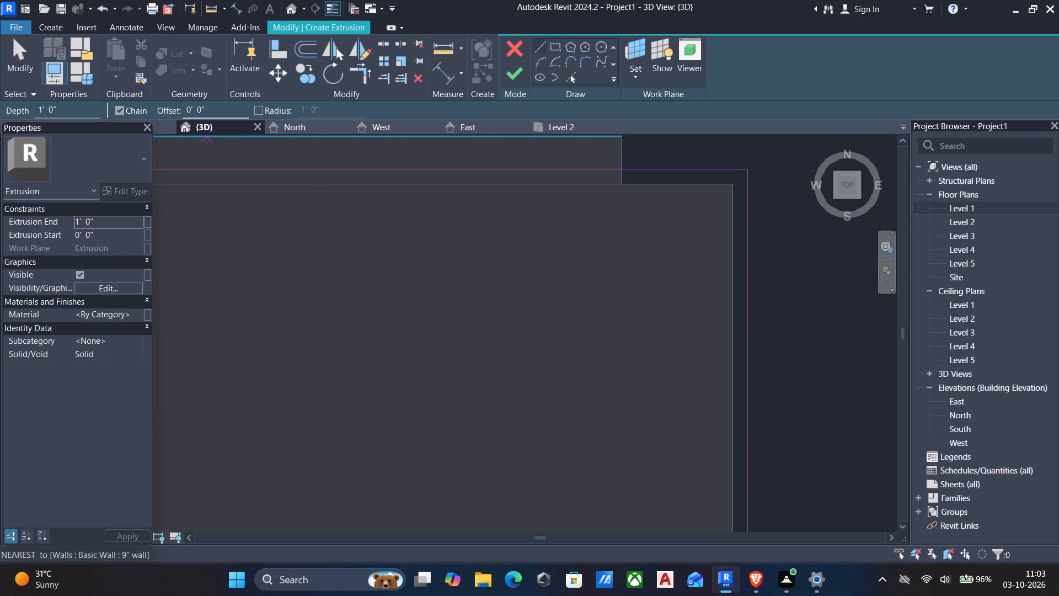
pyautogui.click(570, 74)
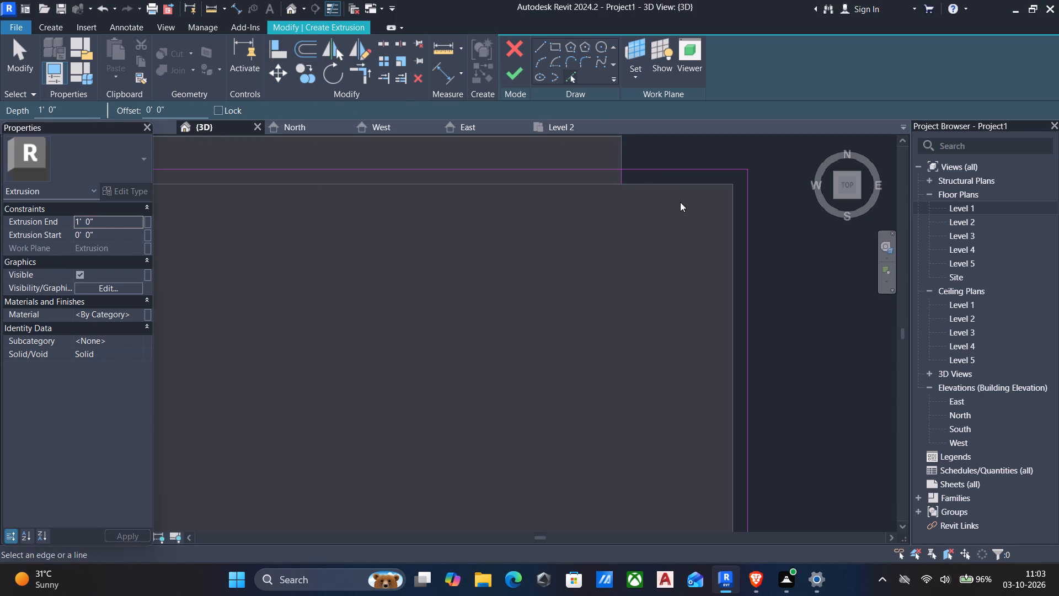
pyautogui.click(663, 185)
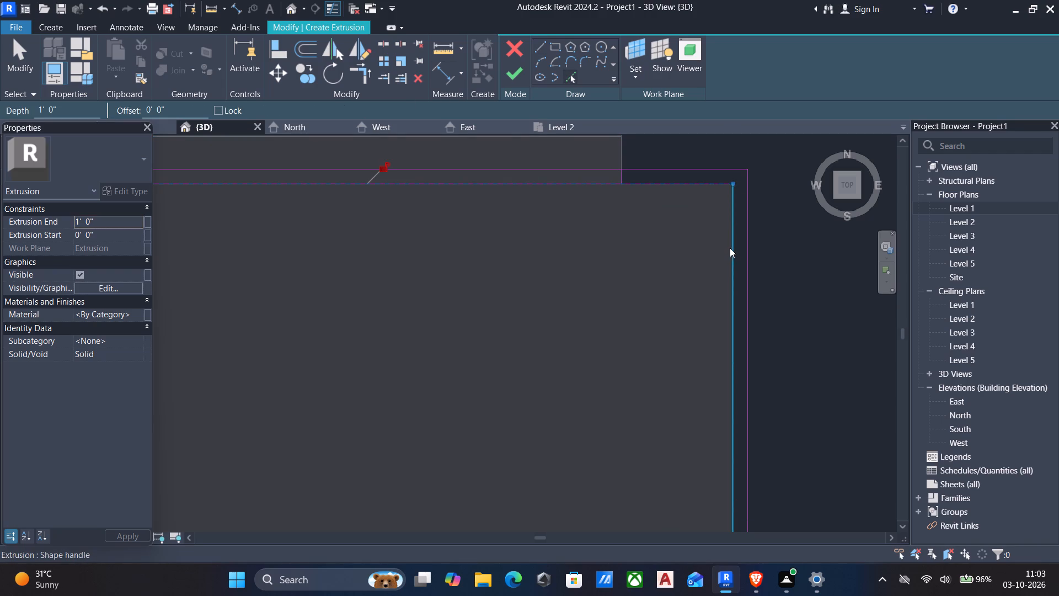
pyautogui.click(730, 248)
pyautogui.scroll(-5, 672, 285)
pyautogui.moveTo(645, 324); pyautogui.dragTo(603, 195, button='middle')
pyautogui.moveTo(522, 315); pyautogui.dragTo(522, 237, button='middle')
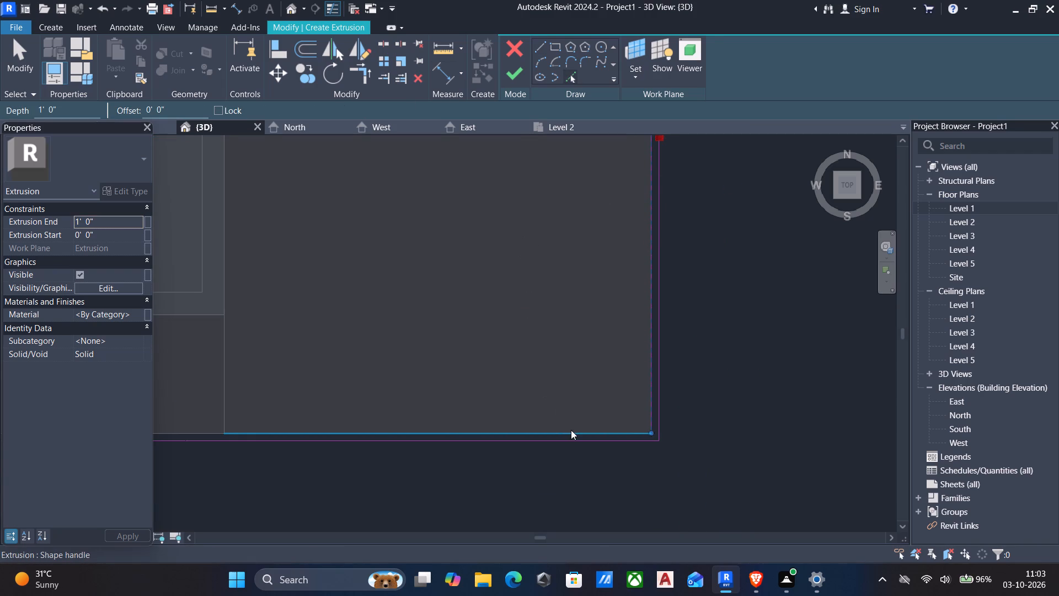
pyautogui.click(571, 430)
# Trace the narrow canopy's front and side edges and the window frame's front and end edges as zero-offset sketch lines.
pyautogui.scroll(-1, 493, 418)
pyautogui.moveTo(492, 414); pyautogui.dragTo(671, 373, button='middle')
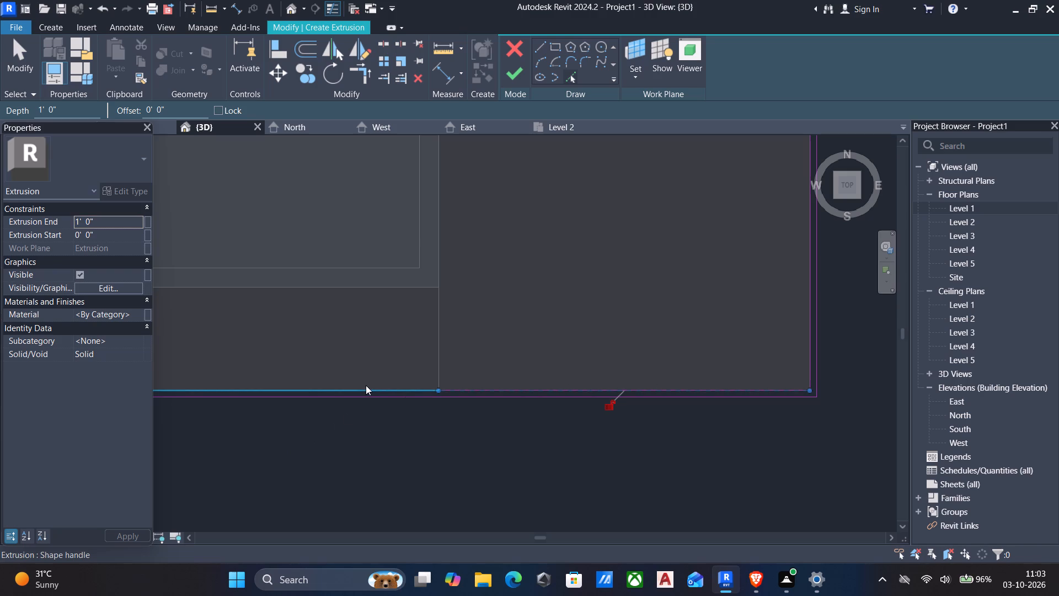
pyautogui.click(366, 386)
pyautogui.scroll(-1, 359, 444)
pyautogui.moveTo(360, 444); pyautogui.dragTo(574, 438, button='middle')
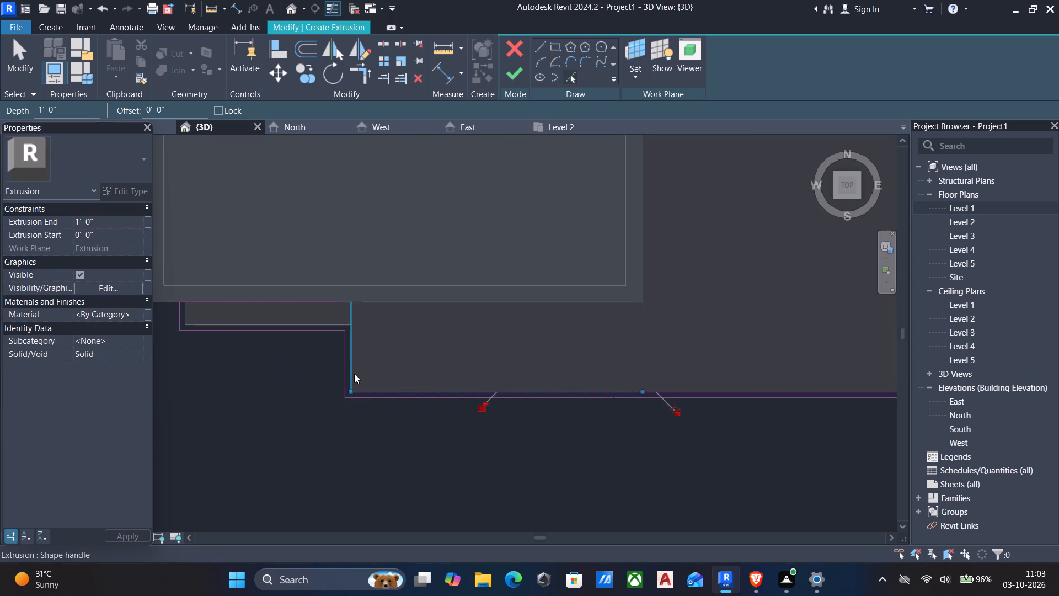
pyautogui.click(347, 372)
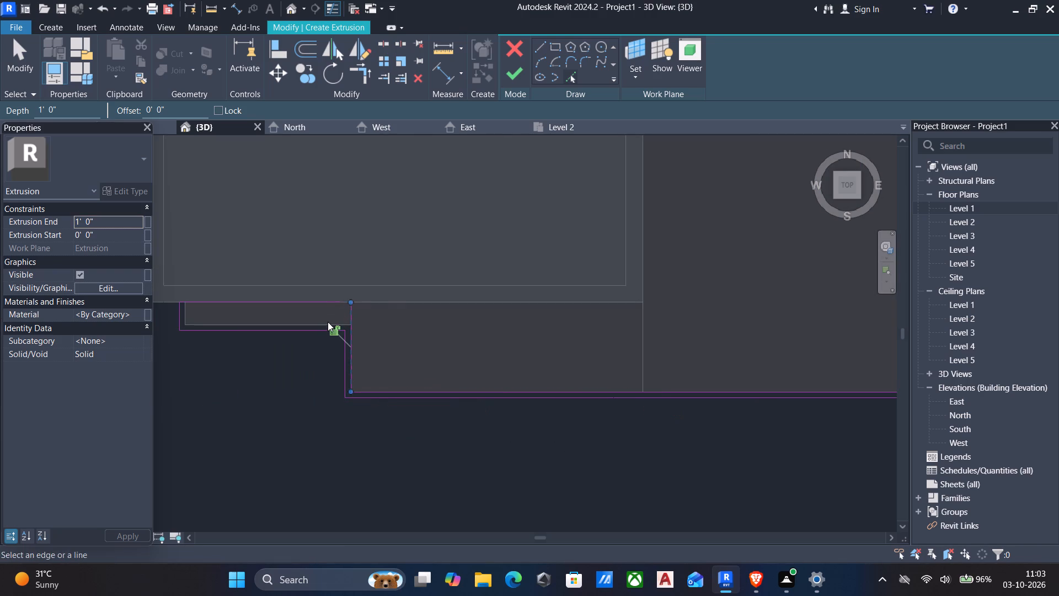
pyautogui.scroll(3, 328, 322)
pyautogui.click(283, 320)
pyautogui.scroll(-1, 282, 350)
pyautogui.moveTo(282, 350); pyautogui.dragTo(343, 330, button='middle')
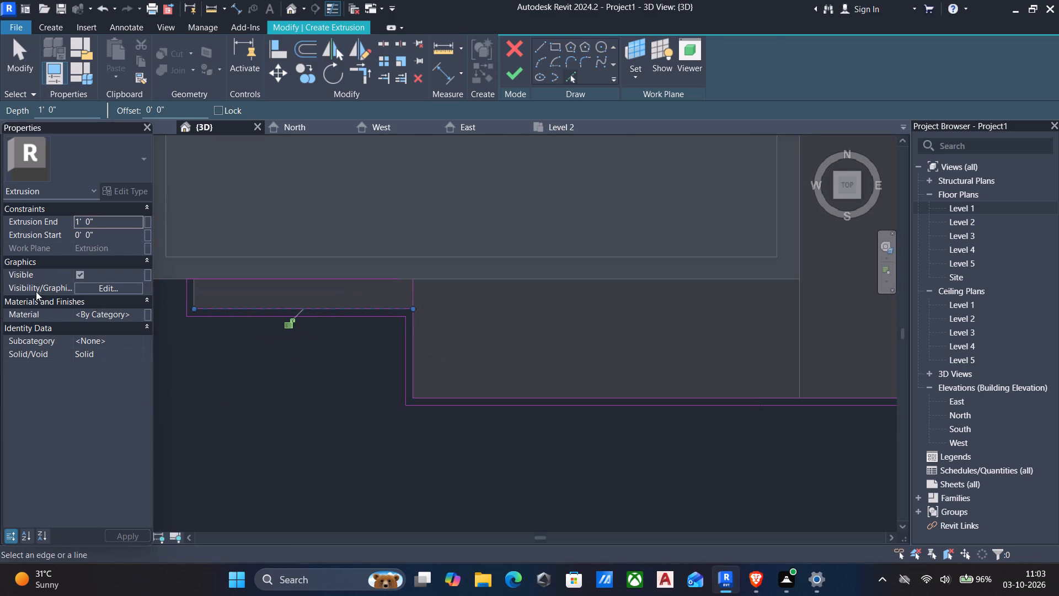
pyautogui.click(194, 296)
pyautogui.press('Escape')
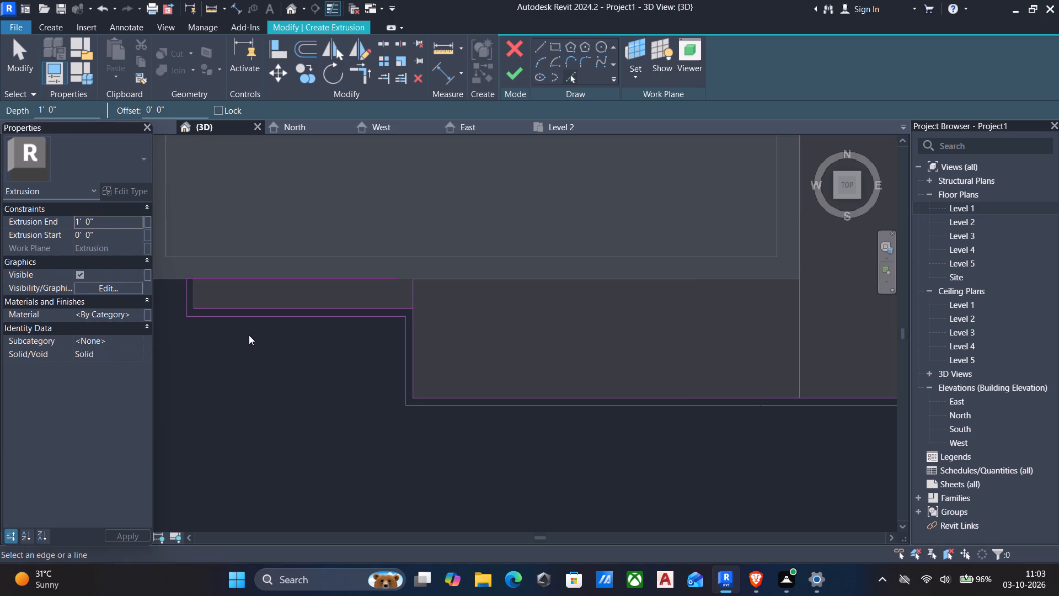
pyautogui.moveTo(249, 335); pyautogui.dragTo(272, 322, button='middle')
pyautogui.press('Escape')
# Delete the window frame outline's wall-side line and the inner outline's line along the narrow canopy's side.
pyautogui.click(261, 261)
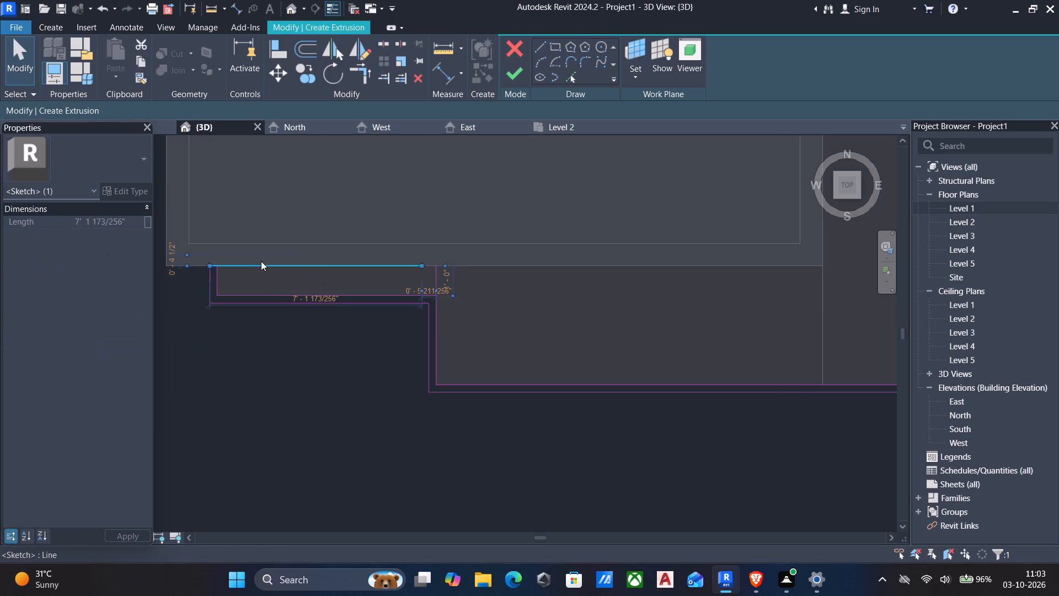
pyautogui.press('Delete')
pyautogui.scroll(4, 417, 310)
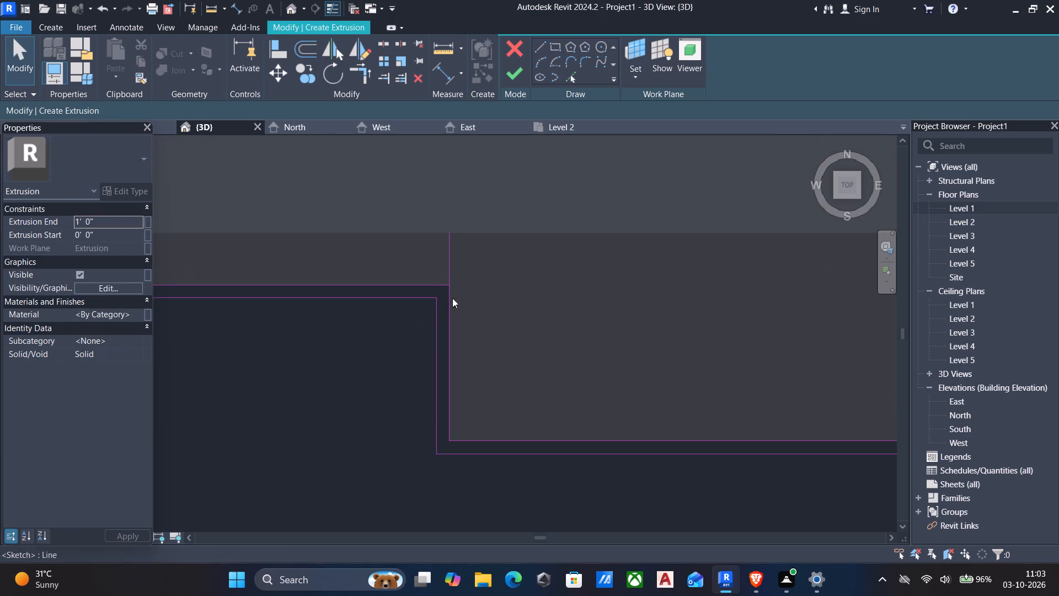
pyautogui.click(452, 263)
pyautogui.press('Delete')
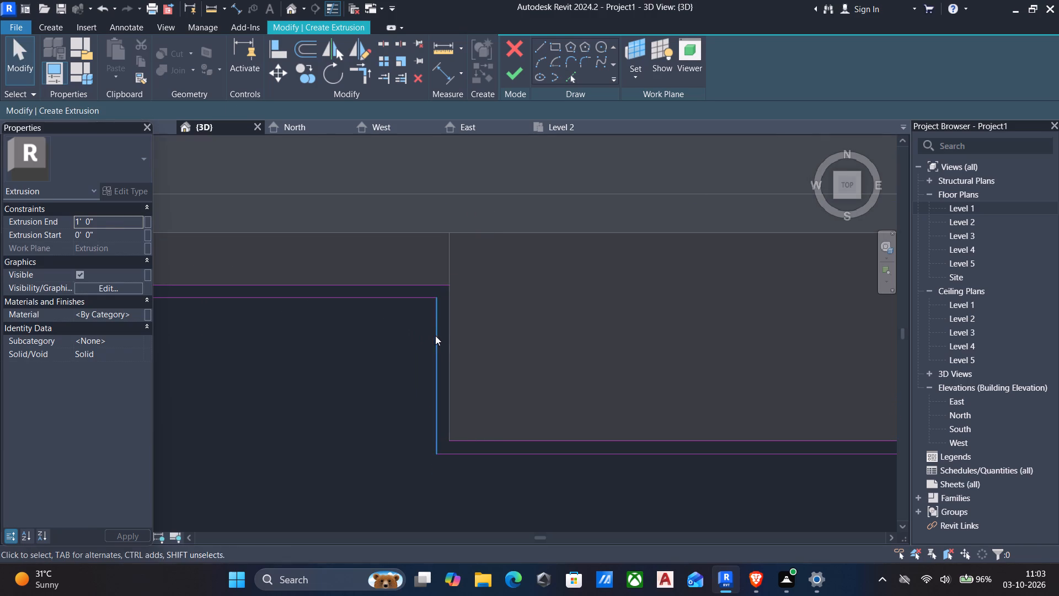
# Draw a straight segment with zero offset along the narrow canopy's side edge, between the window frame's front and the canopy's front.
pyautogui.write('tr')
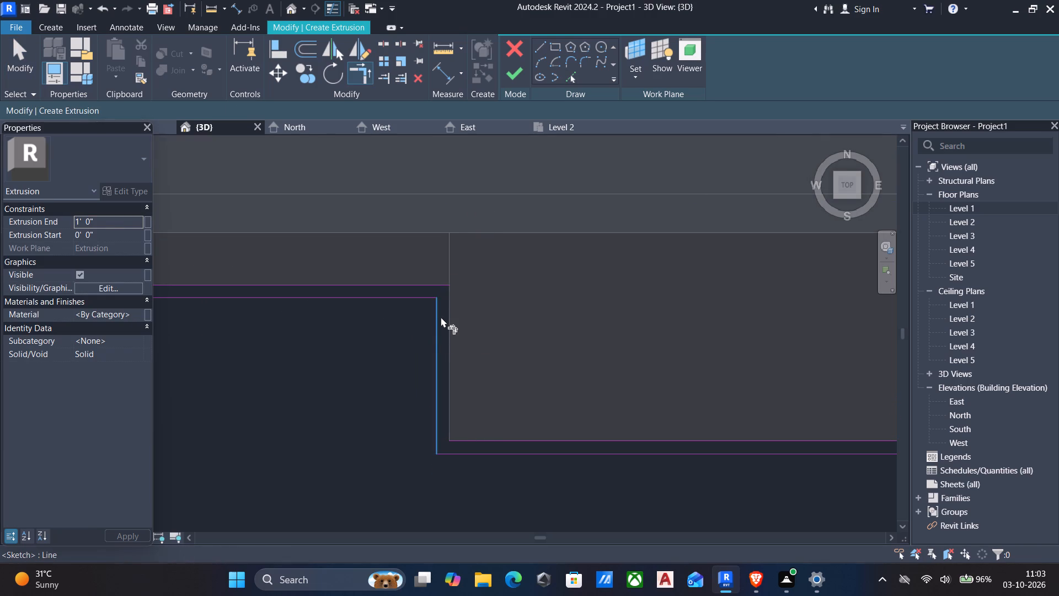
pyautogui.click(484, 440)
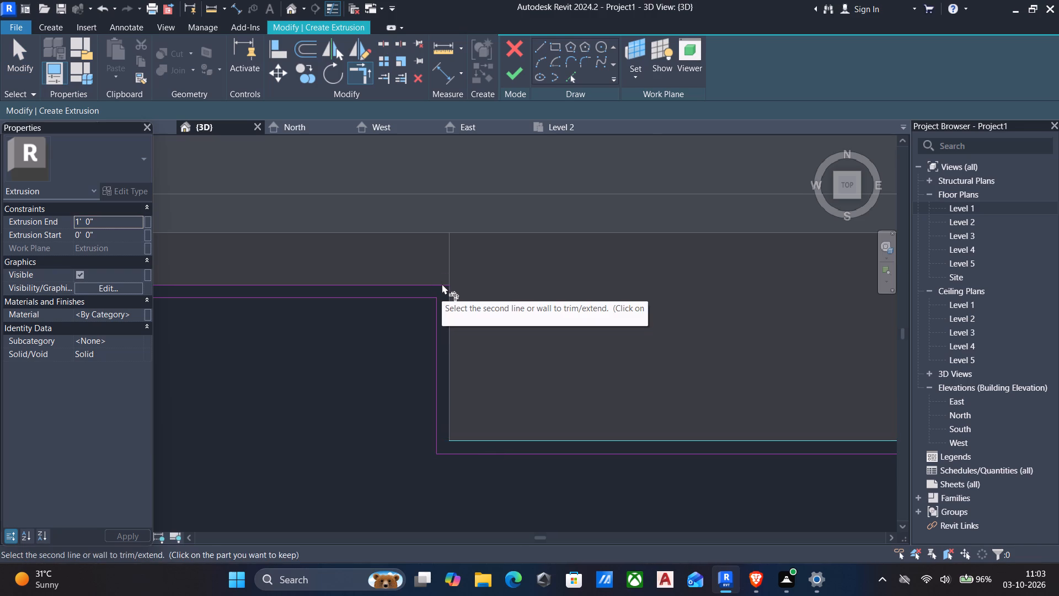
pyautogui.click(539, 49)
pyautogui.scroll(2, 459, 307)
pyautogui.click(450, 316)
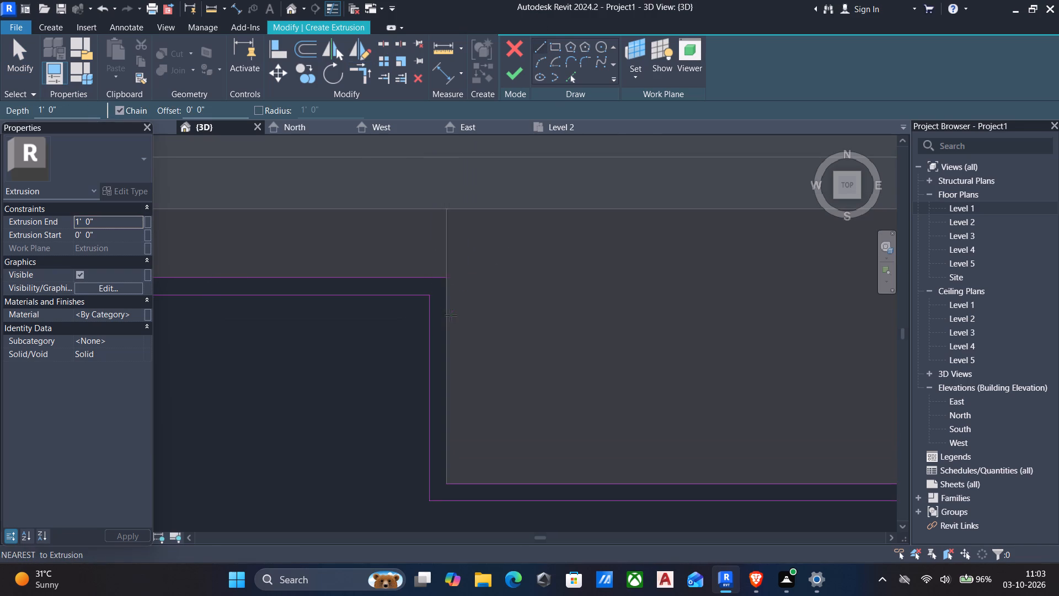
pyautogui.click(445, 403)
pyautogui.press('Escape')
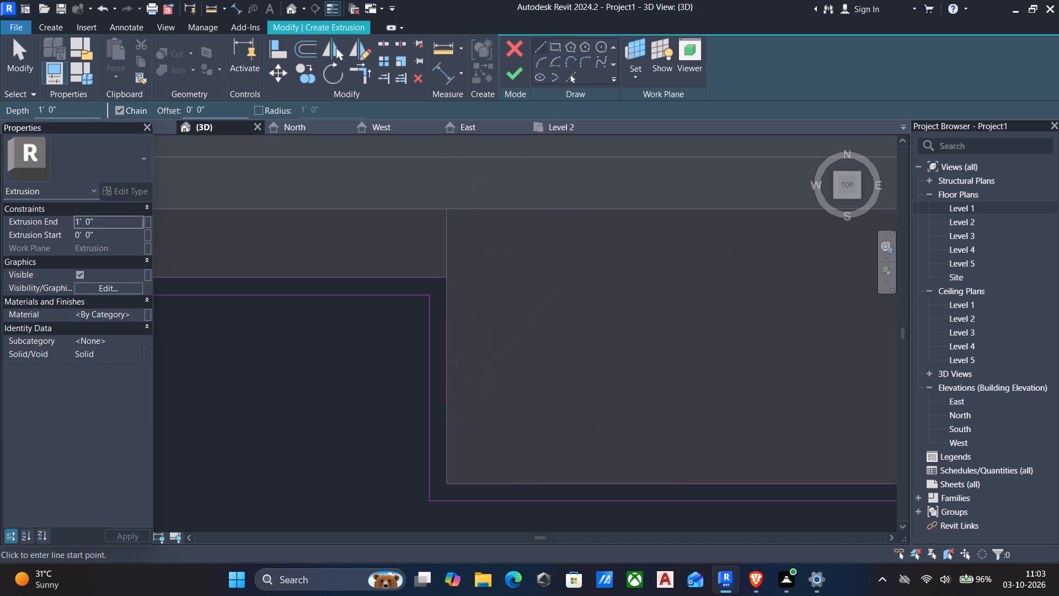
pyautogui.press('Escape')
# Trim the new side segment into corners with the inner front lines of the window frame and the narrow canopy.
pyautogui.write('tr')
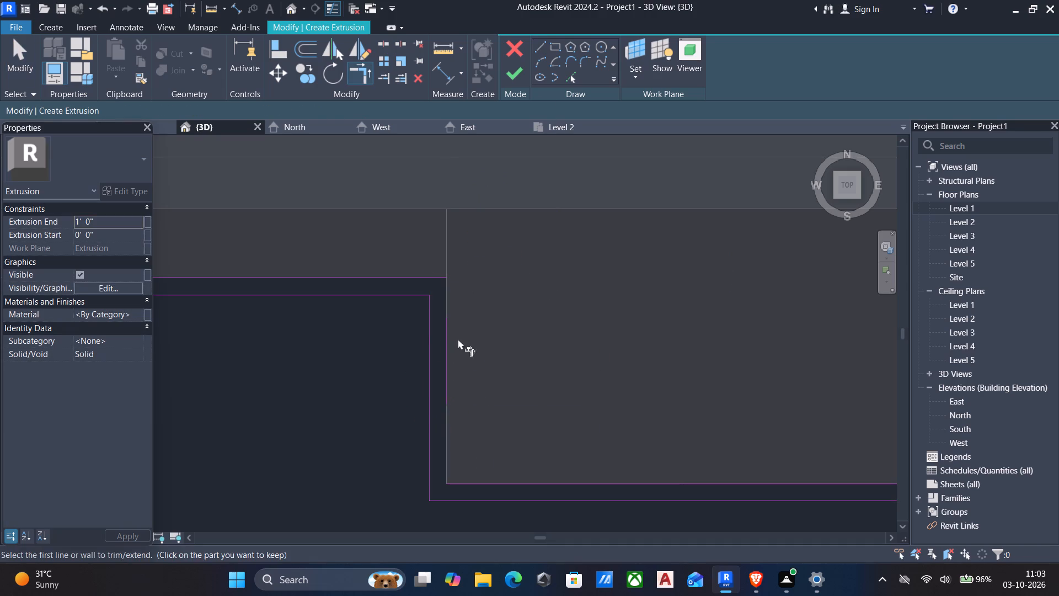
pyautogui.click(429, 284)
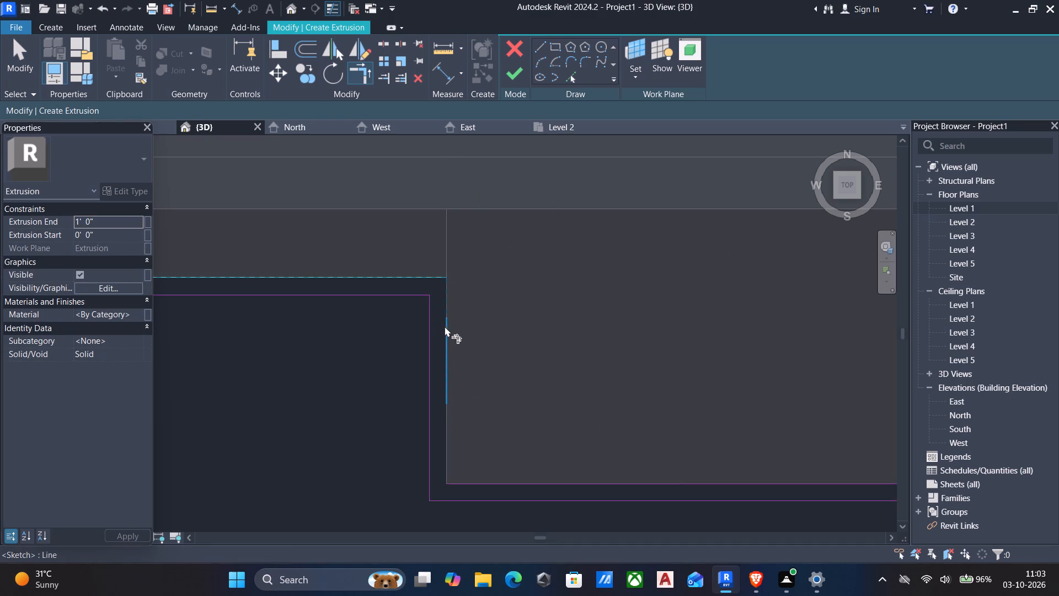
pyautogui.click(447, 329)
pyautogui.scroll(-3, 451, 362)
pyautogui.click(491, 444)
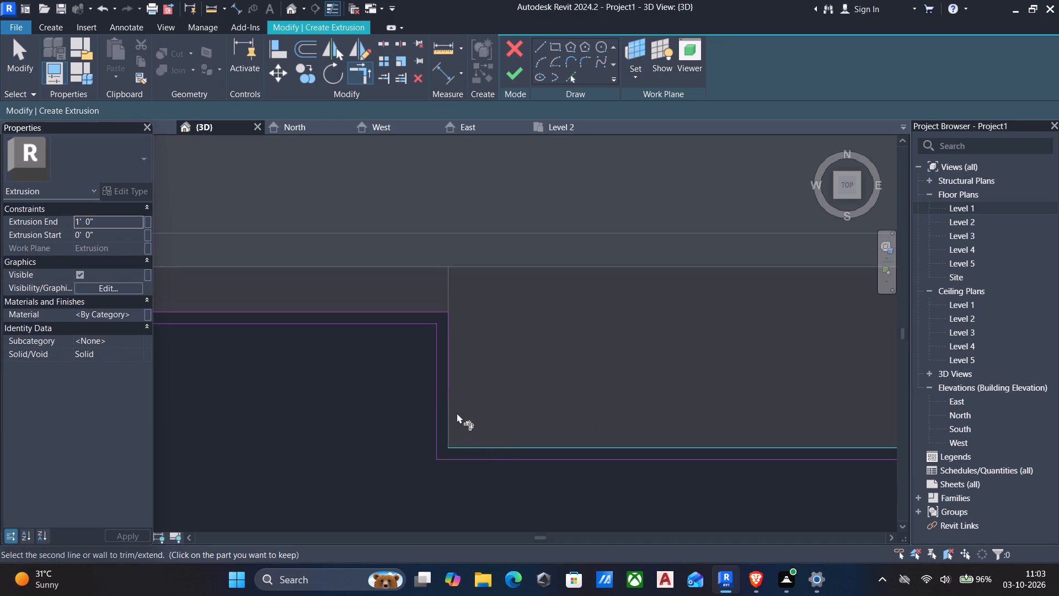
pyautogui.click(451, 384)
# Trim the large canopy's inner front line and inner outer-side line to meet at a corner.
pyautogui.scroll(-3, 487, 405)
pyautogui.moveTo(509, 407); pyautogui.dragTo(329, 414, button='middle')
pyautogui.scroll(-2, 323, 414)
pyautogui.moveTo(596, 392); pyautogui.dragTo(24, 430, button='middle')
pyautogui.scroll(2, 317, 453)
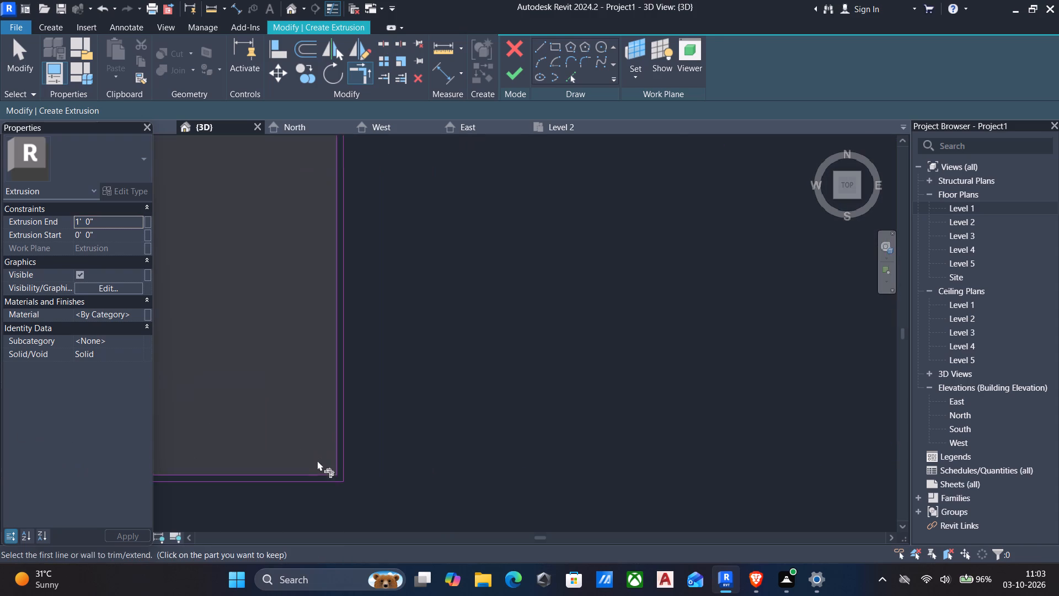
pyautogui.scroll(2, 317, 460)
pyautogui.scroll(5, 357, 486)
pyautogui.click(319, 473)
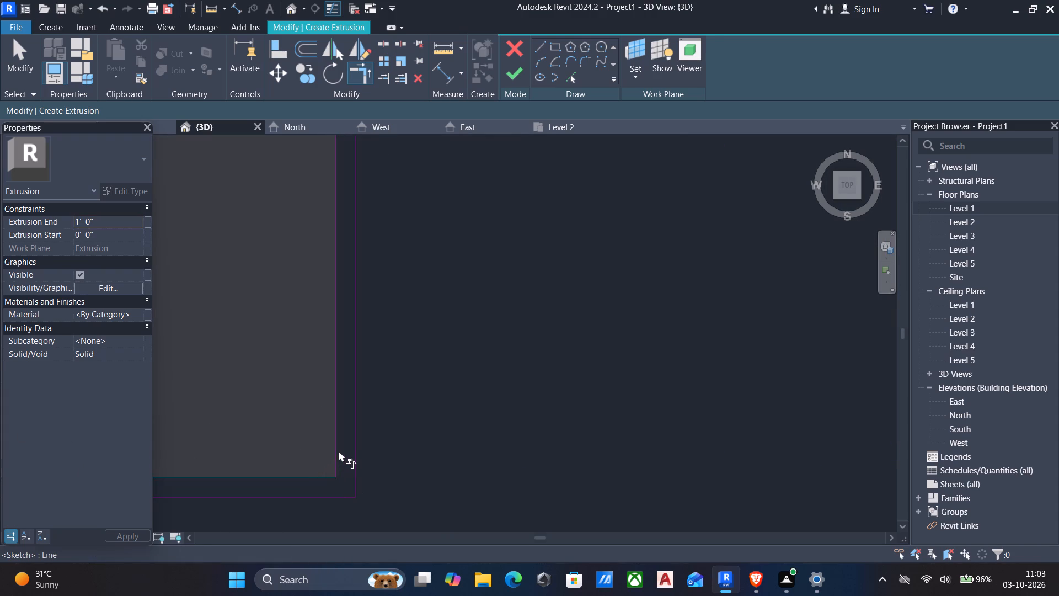
pyautogui.click(339, 450)
# Inspect the inner and outer outlines at the large canopy's outer corner nearest the building wall.
pyautogui.scroll(-2, 315, 432)
pyautogui.moveTo(310, 419); pyautogui.dragTo(388, 464, button='middle')
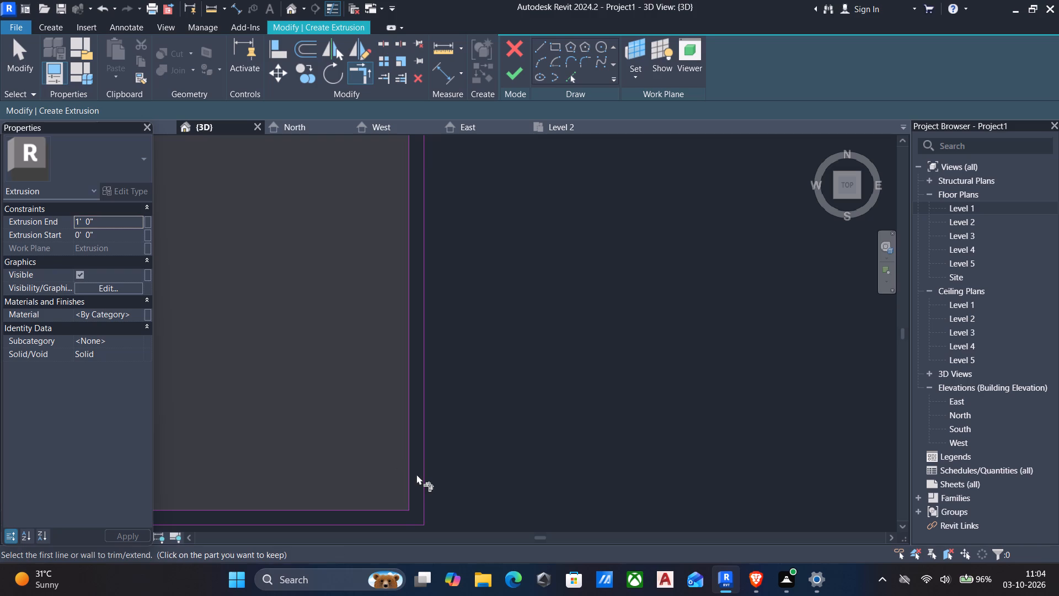
pyautogui.moveTo(347, 364); pyautogui.dragTo(383, 392, button='middle')
pyautogui.scroll(-2, 381, 387)
pyautogui.moveTo(313, 342); pyautogui.dragTo(388, 482, button='middle')
pyautogui.moveTo(417, 271); pyautogui.dragTo(474, 475, button='middle')
pyautogui.scroll(-1, 416, 407)
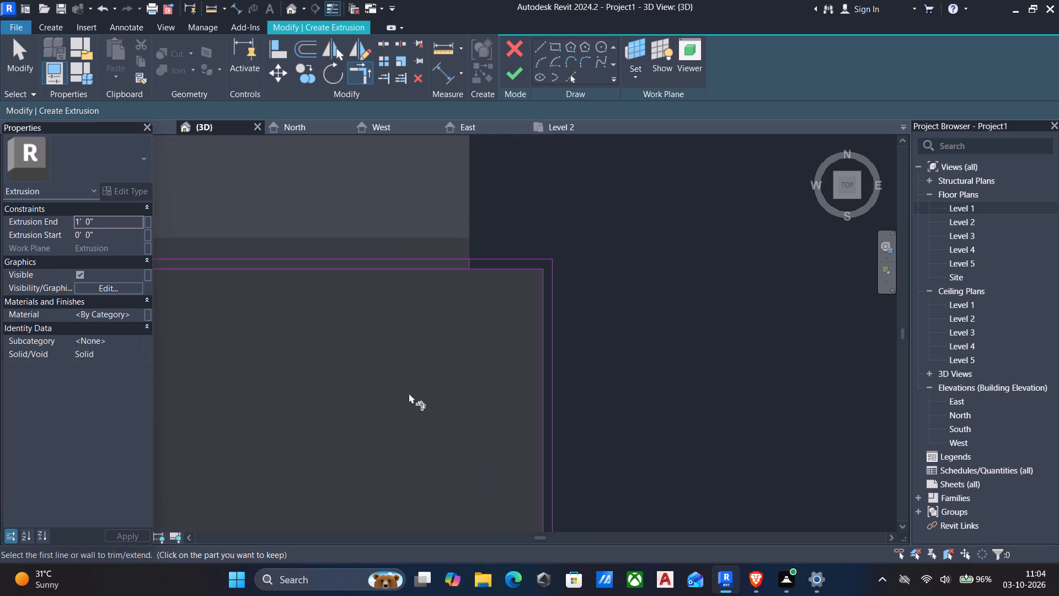
pyautogui.moveTo(345, 291); pyautogui.dragTo(357, 300, button='middle')
pyautogui.press('Escape')
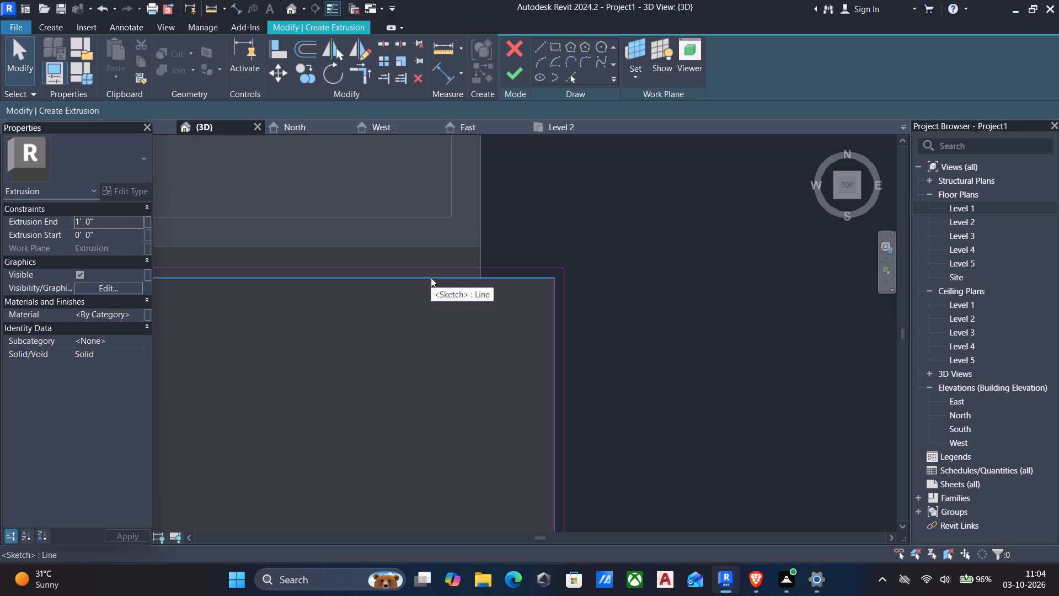
# Delete the inner sketch line along the large canopy's edge facing the building wall.
pyautogui.click(432, 274)
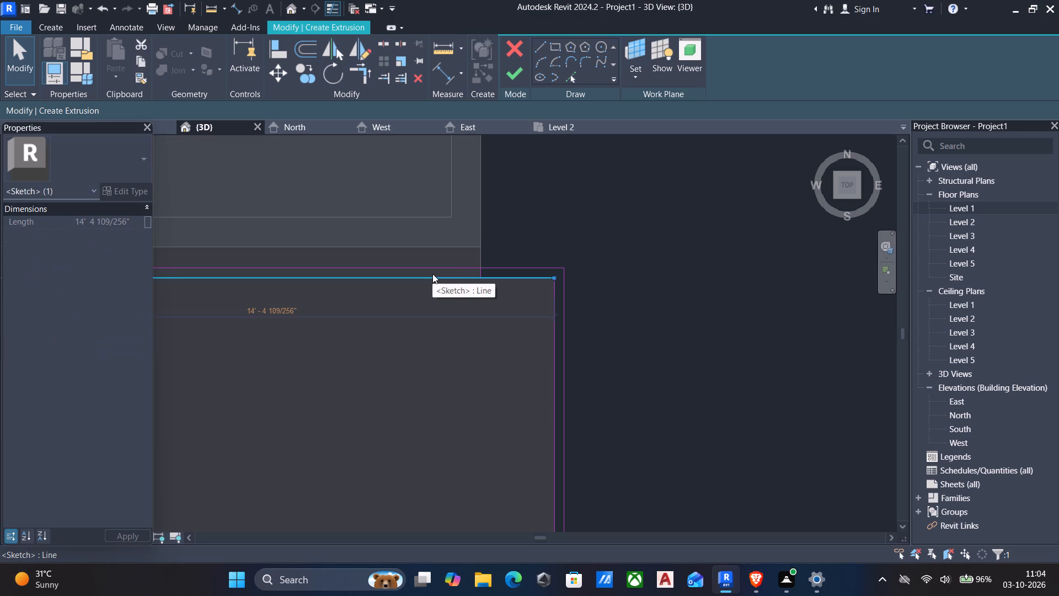
pyautogui.press('Pause')
pyautogui.press('Delete')
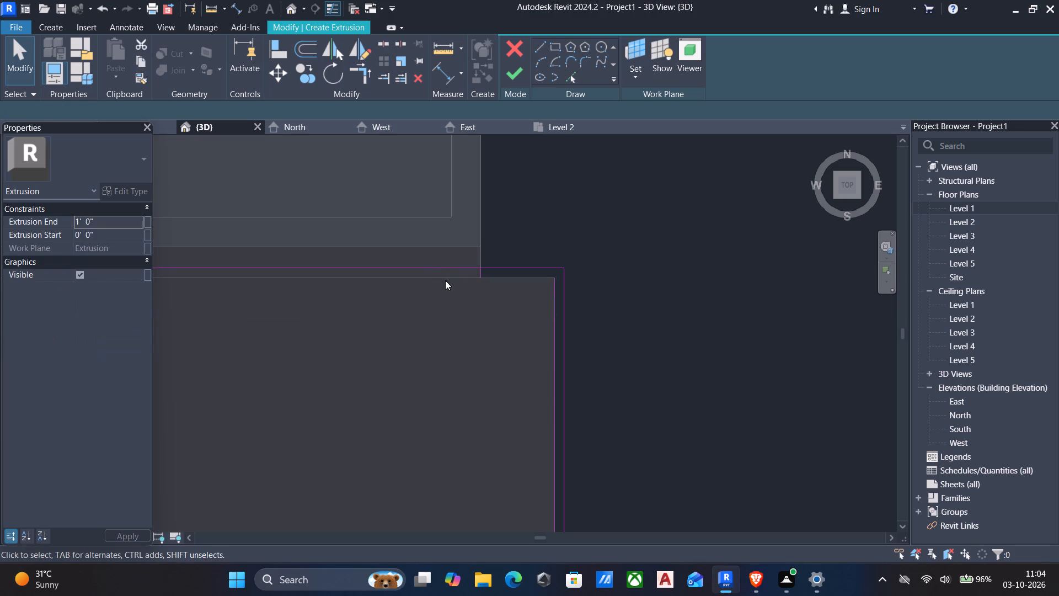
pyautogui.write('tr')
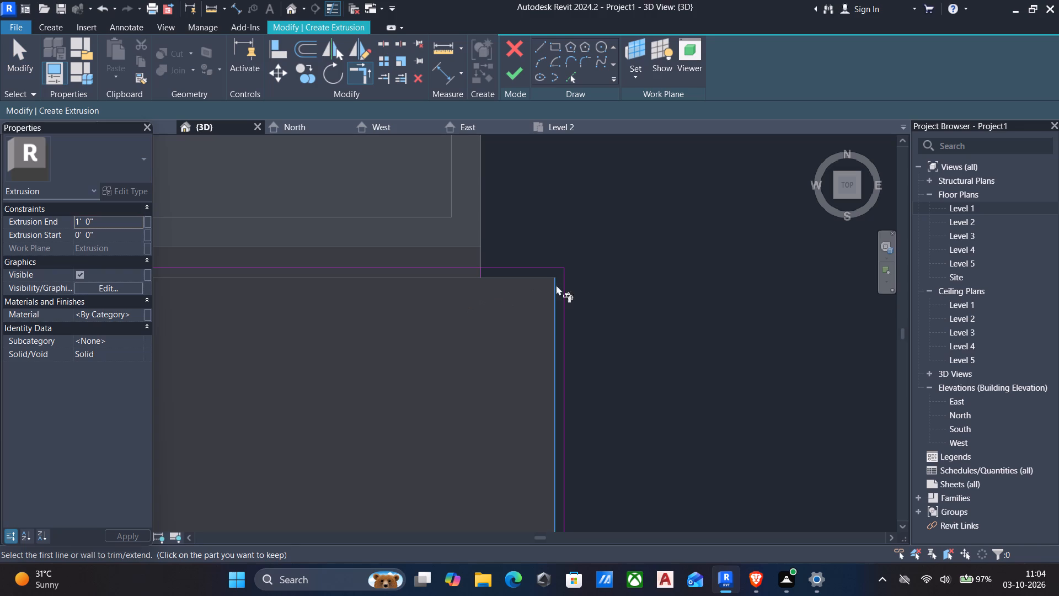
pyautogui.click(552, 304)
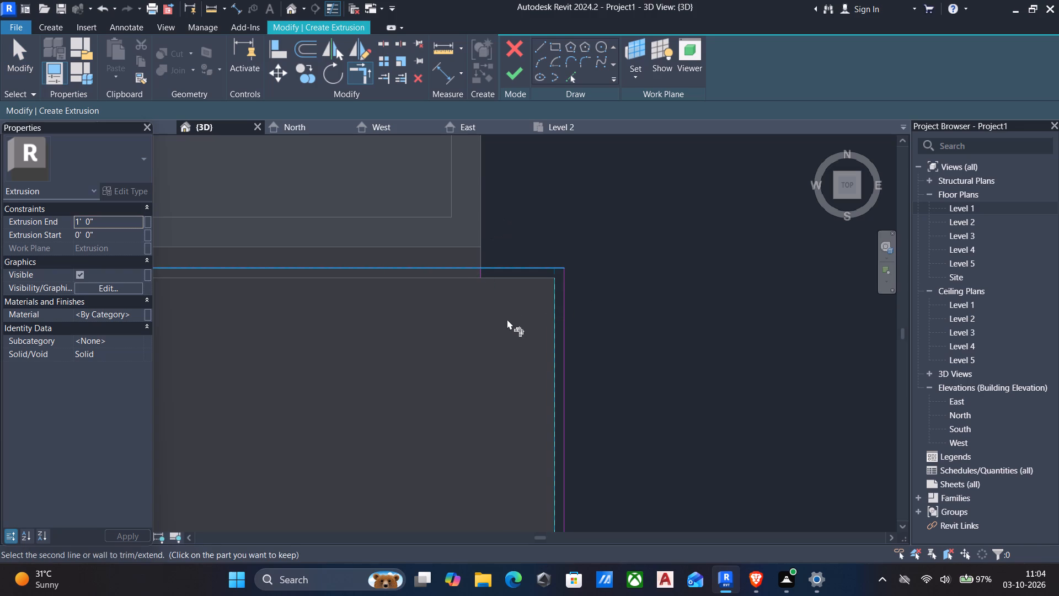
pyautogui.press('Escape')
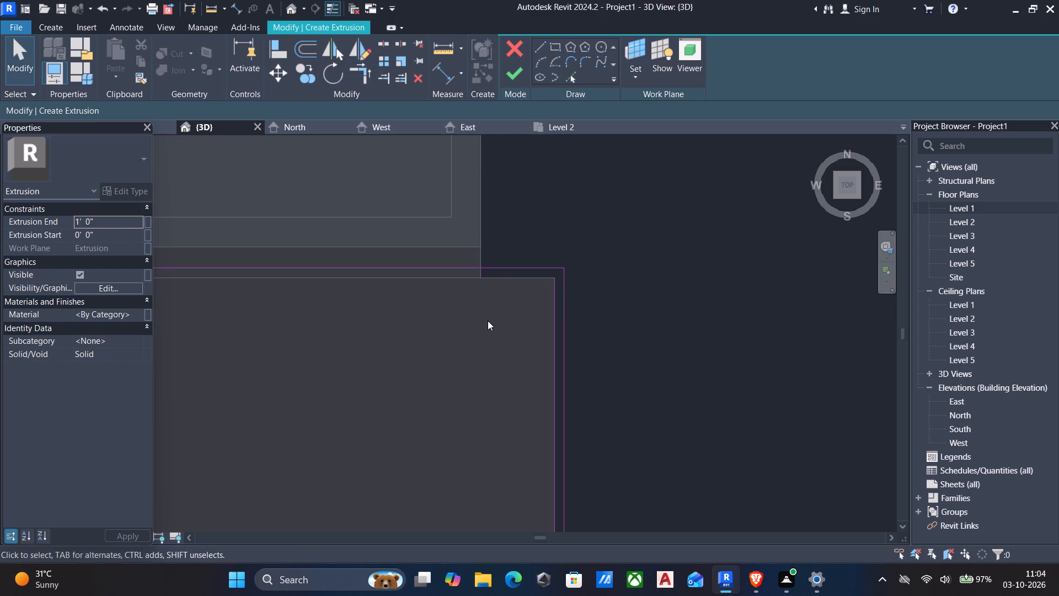
# Draw a straight segment about 9" long on the large canopy's wall-side edge, between the building corner and the canopy's outer corner.
pyautogui.click(535, 46)
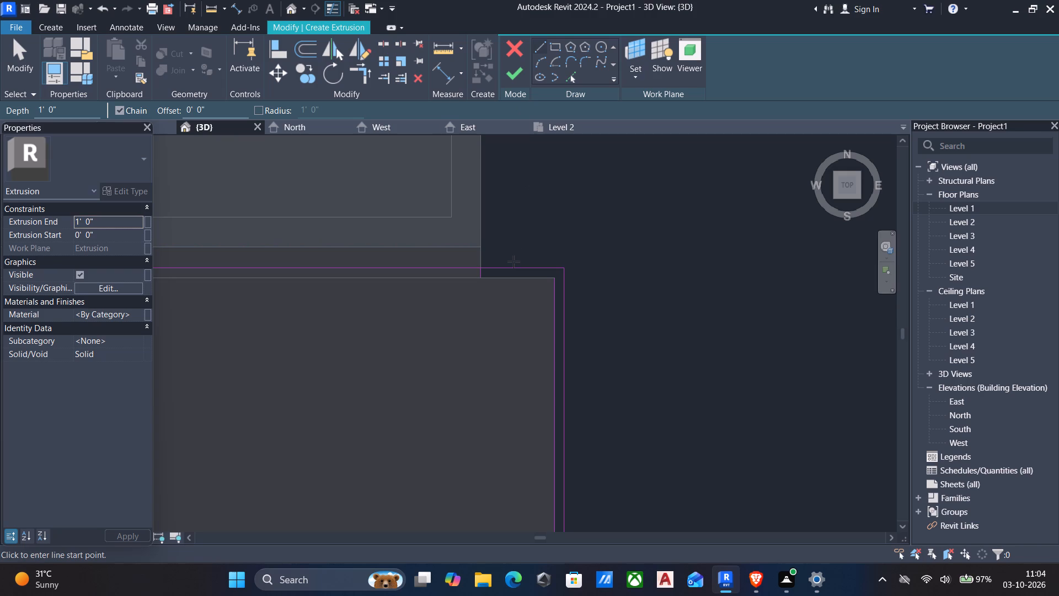
pyautogui.moveTo(507, 287); pyautogui.dragTo(490, 237, button='middle')
pyautogui.scroll(3, 516, 242)
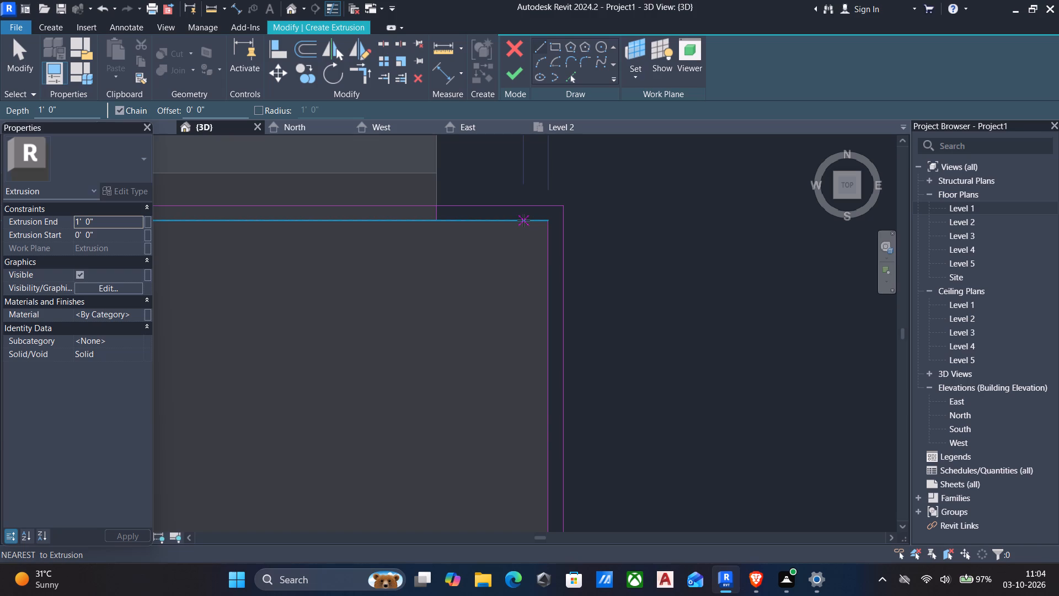
pyautogui.scroll(-1, 492, 259)
pyautogui.scroll(3, 523, 228)
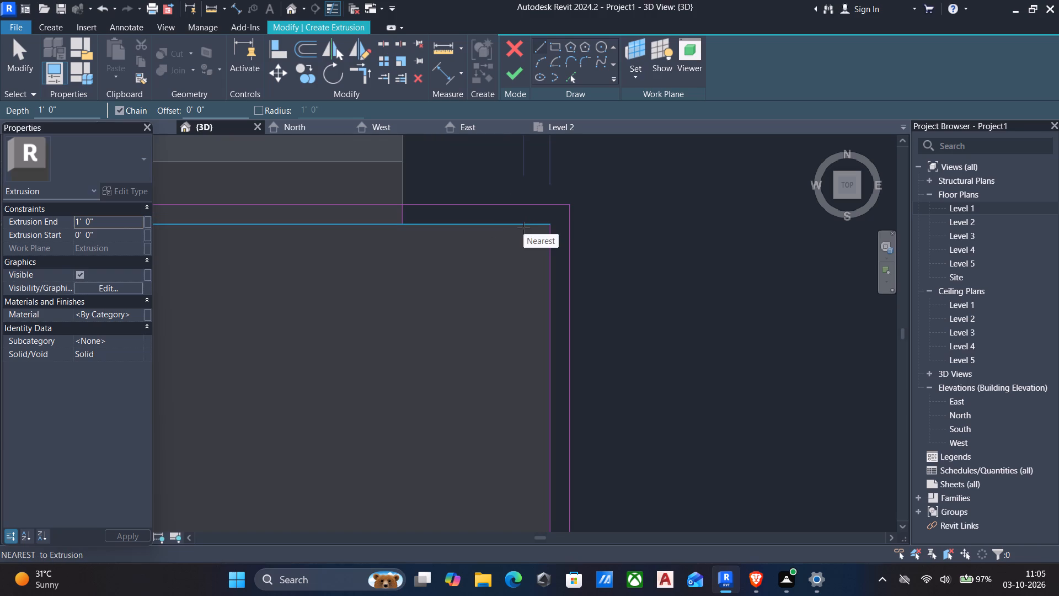
pyautogui.click(523, 228)
pyautogui.click(467, 226)
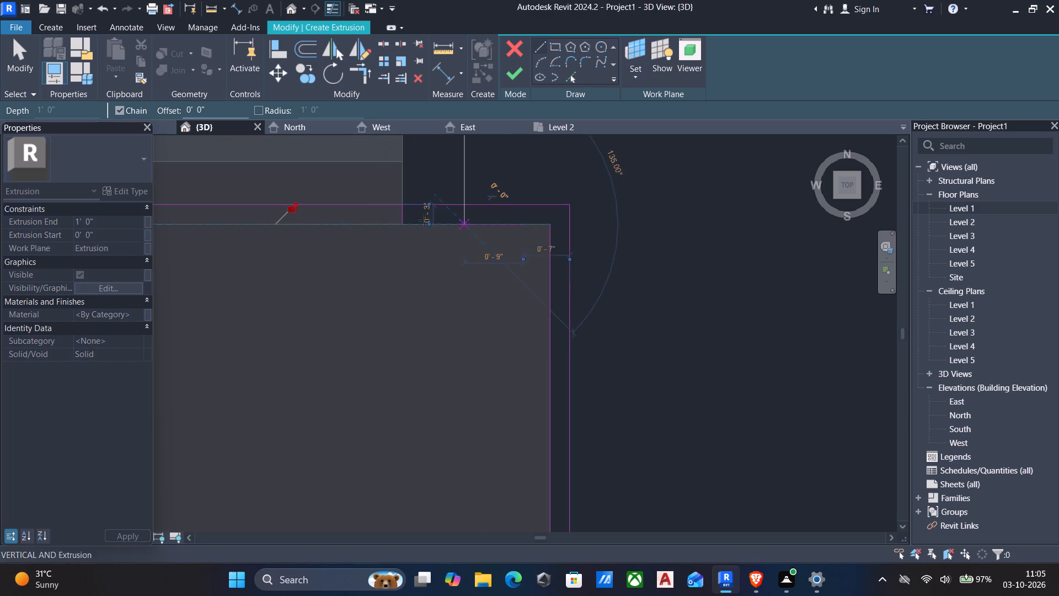
pyautogui.press('Escape')
pyautogui.scroll(-2, 398, 256)
pyautogui.moveTo(402, 257); pyautogui.dragTo(489, 263, button='middle')
pyautogui.press('Escape')
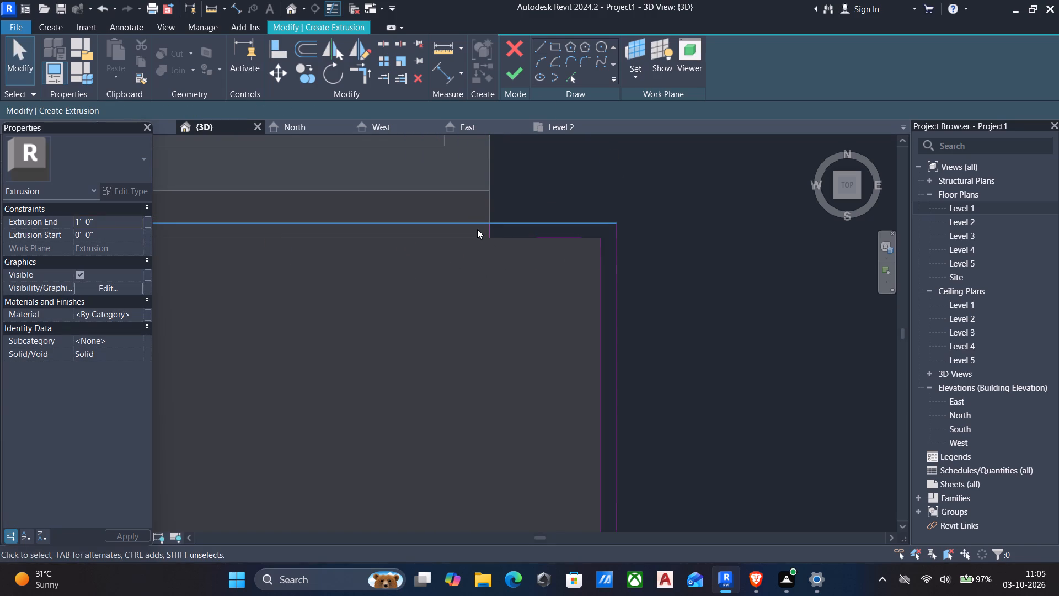
# Split the outer outline near the building corner at the large canopy and delete the portion overlapping the building.
pyautogui.press('s')
pyautogui.press('l')
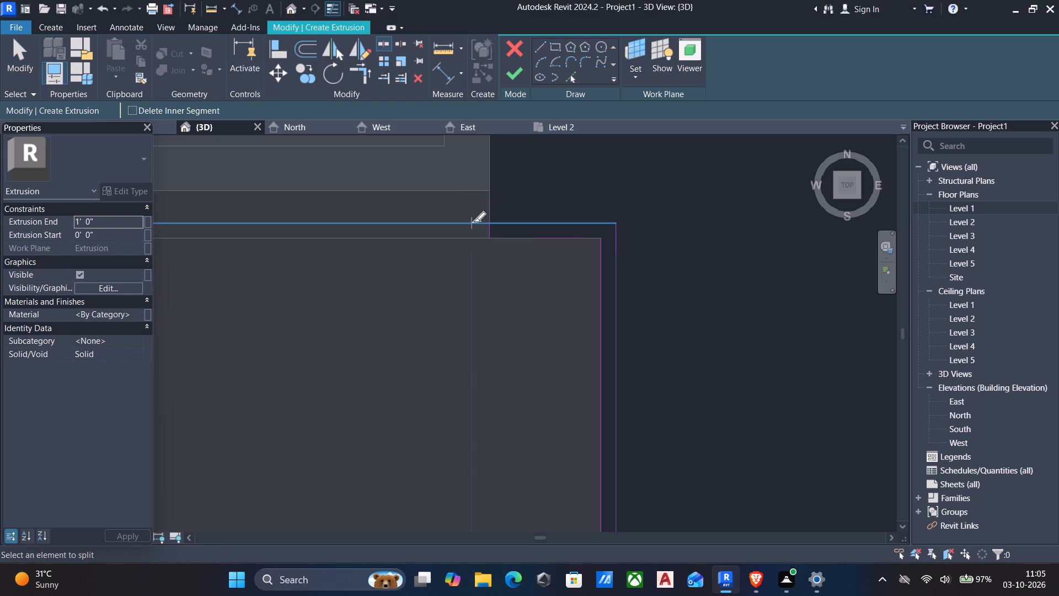
pyautogui.click(473, 222)
pyautogui.press('Escape')
pyautogui.press('Escape')
pyautogui.click(439, 224)
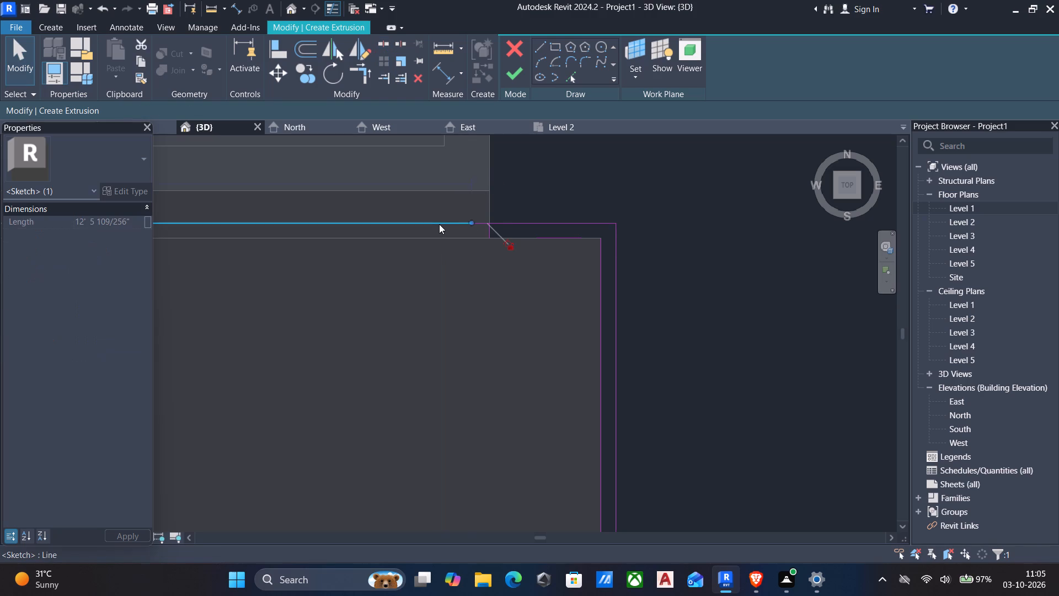
pyautogui.press('Delete')
# Trim the outer outline, the short wall-side segments and the large canopy's inner side line into closed corners.
pyautogui.scroll(-1, 472, 236)
pyautogui.write('tr')
pyautogui.scroll(2, 487, 232)
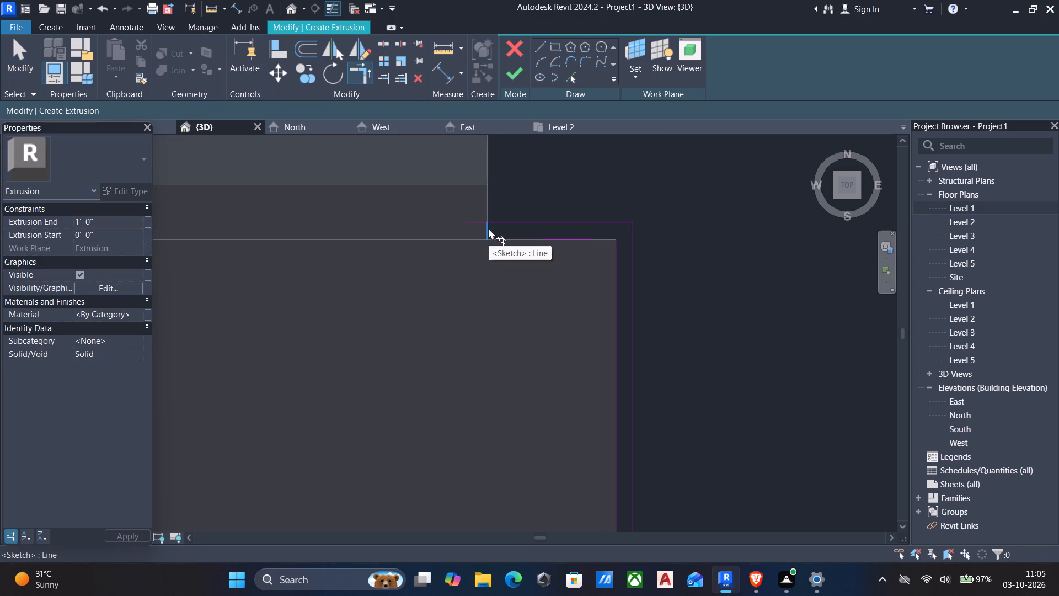
pyautogui.click(489, 228)
pyautogui.click(501, 223)
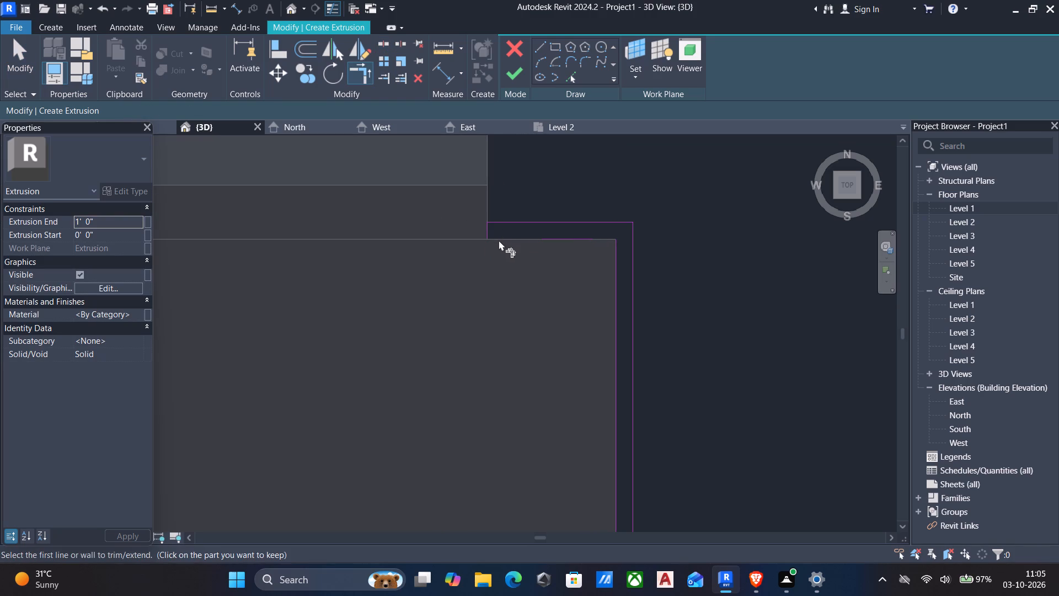
pyautogui.click(484, 231)
pyautogui.click(549, 237)
pyautogui.click(572, 240)
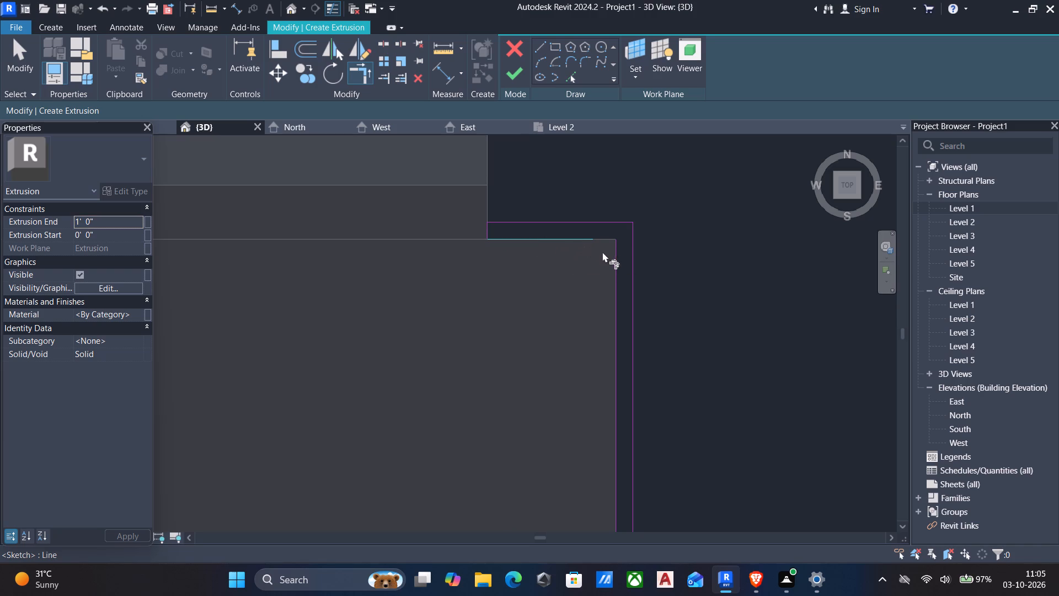
pyautogui.click(611, 264)
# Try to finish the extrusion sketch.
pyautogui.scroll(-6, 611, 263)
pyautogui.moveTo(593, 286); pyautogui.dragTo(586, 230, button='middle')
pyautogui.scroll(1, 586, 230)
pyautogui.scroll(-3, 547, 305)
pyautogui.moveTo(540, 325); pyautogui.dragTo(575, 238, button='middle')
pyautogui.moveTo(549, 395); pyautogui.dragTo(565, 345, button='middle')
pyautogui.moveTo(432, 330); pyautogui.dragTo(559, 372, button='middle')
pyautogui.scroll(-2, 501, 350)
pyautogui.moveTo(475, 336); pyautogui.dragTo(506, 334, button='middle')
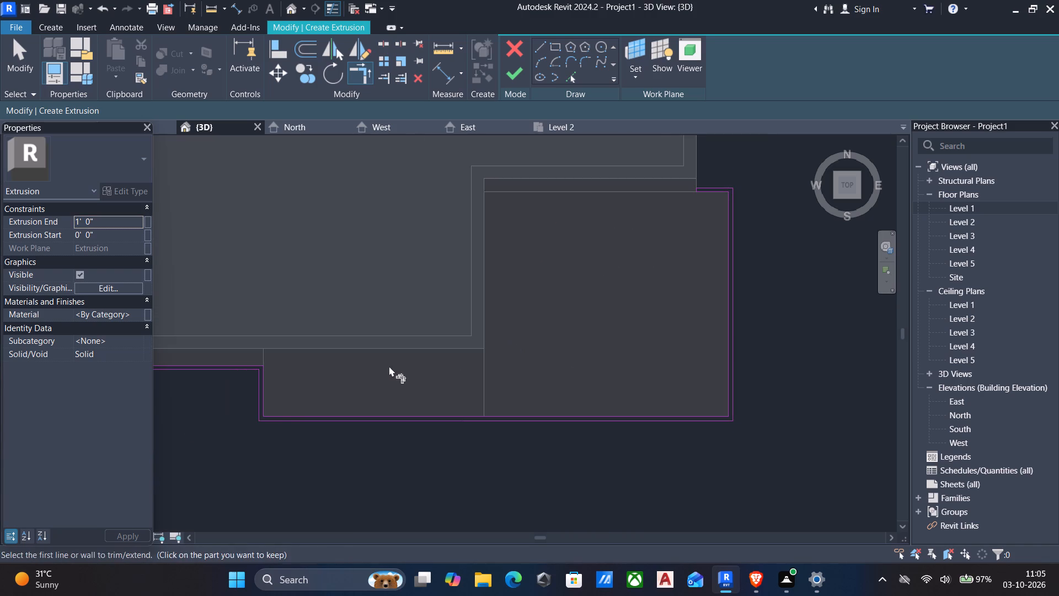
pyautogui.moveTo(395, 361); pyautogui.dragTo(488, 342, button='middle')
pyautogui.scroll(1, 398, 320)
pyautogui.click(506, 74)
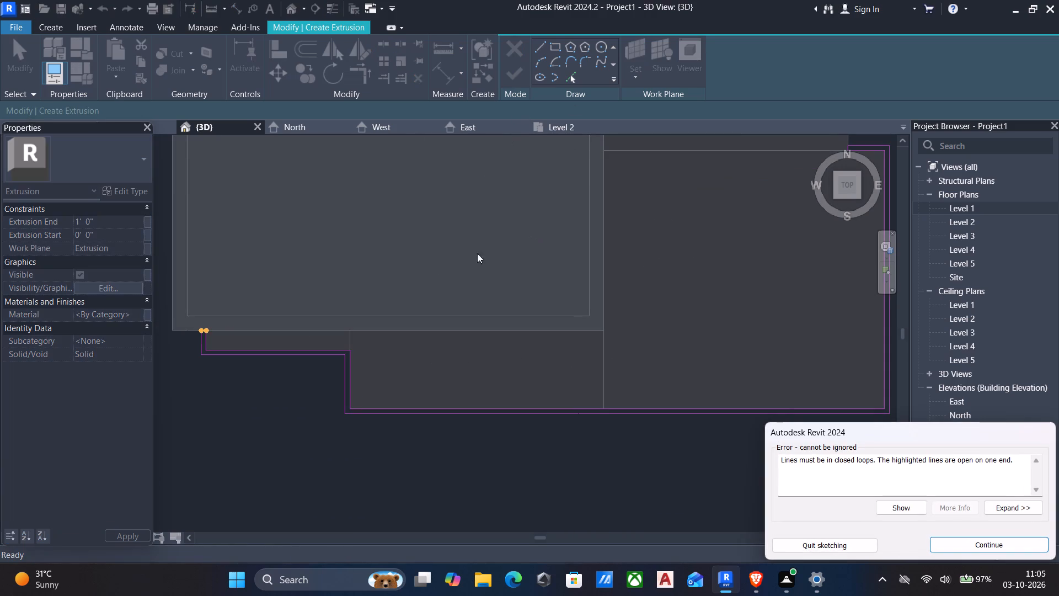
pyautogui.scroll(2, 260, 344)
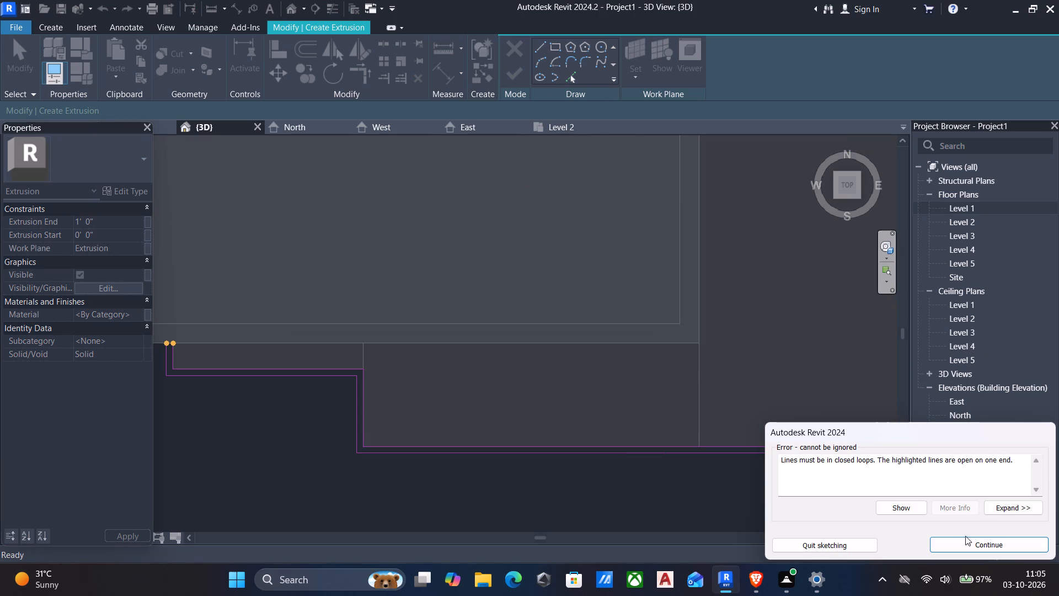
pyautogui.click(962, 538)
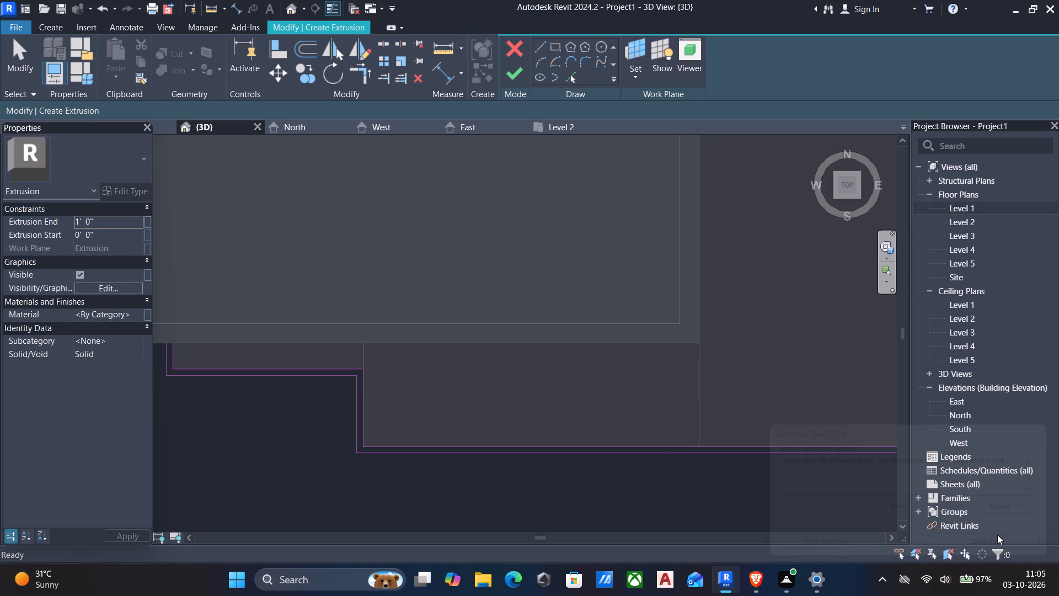
# Draw a short zero-offset segment along the building wall, closing the inner and outer outlines at the window frame's end.
pyautogui.moveTo(595, 180); pyautogui.dragTo(721, 177, button='middle')
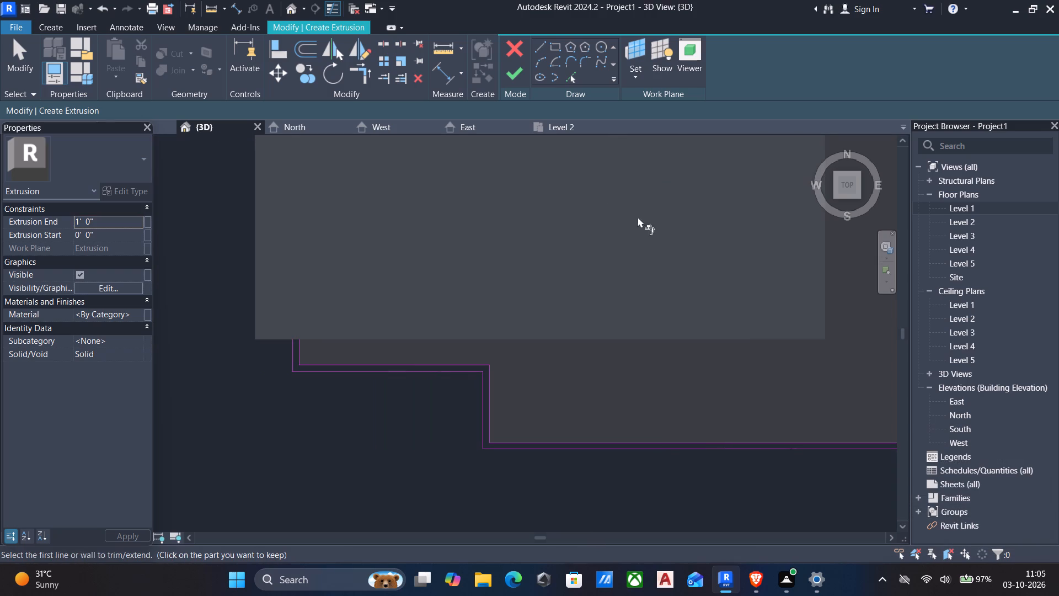
pyautogui.click(538, 43)
pyautogui.scroll(4, 358, 290)
pyautogui.scroll(4, 325, 394)
pyautogui.moveTo(320, 391); pyautogui.dragTo(331, 389, button='middle')
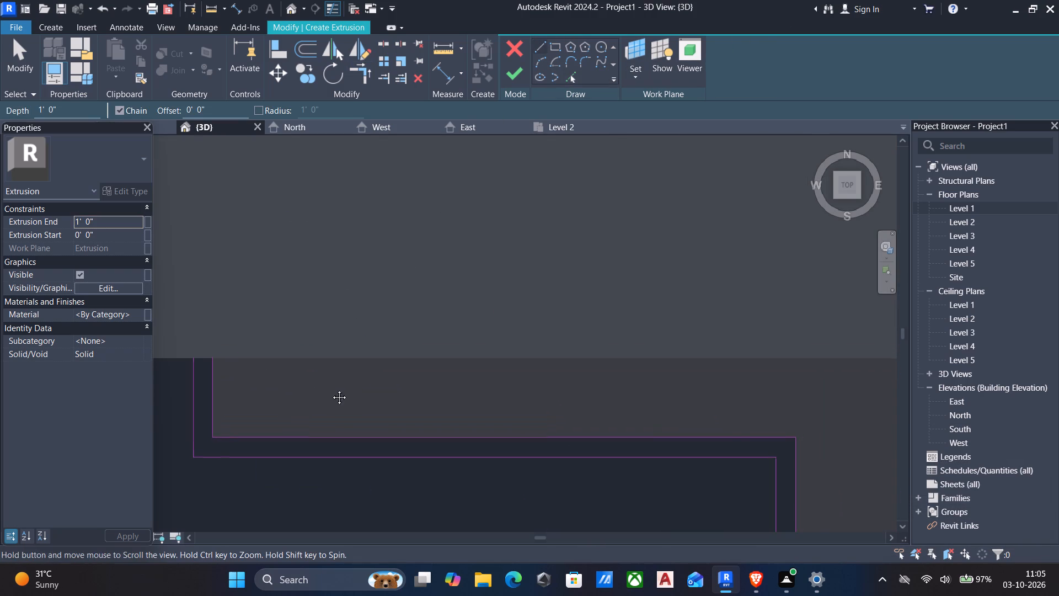
pyautogui.moveTo(331, 389); pyautogui.dragTo(456, 380, button='middle')
pyautogui.scroll(4, 314, 350)
pyautogui.click(334, 347)
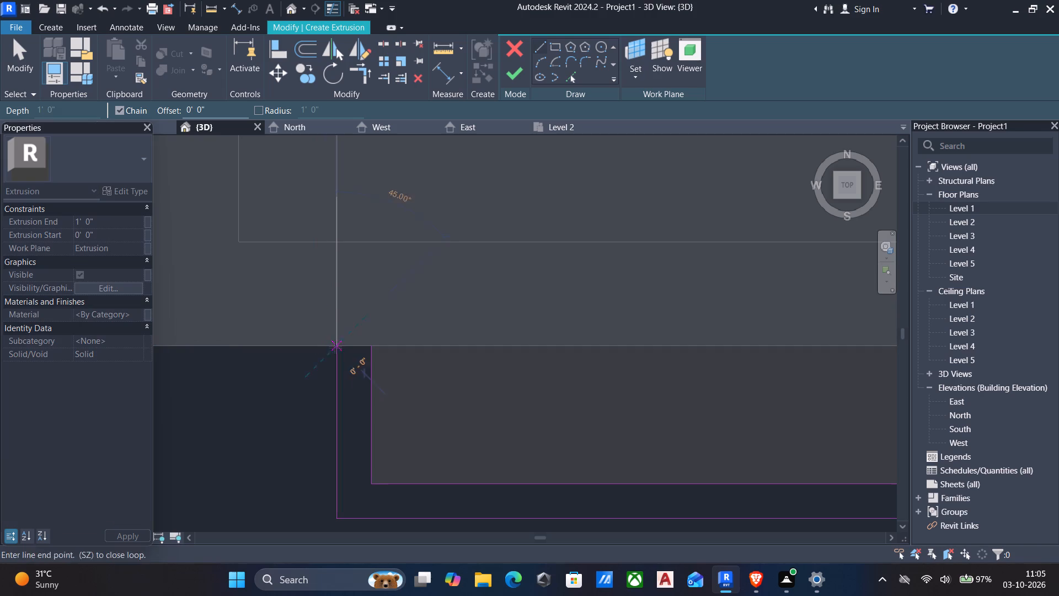
pyautogui.click(369, 344)
pyautogui.press('Escape')
pyautogui.scroll(-5, 369, 338)
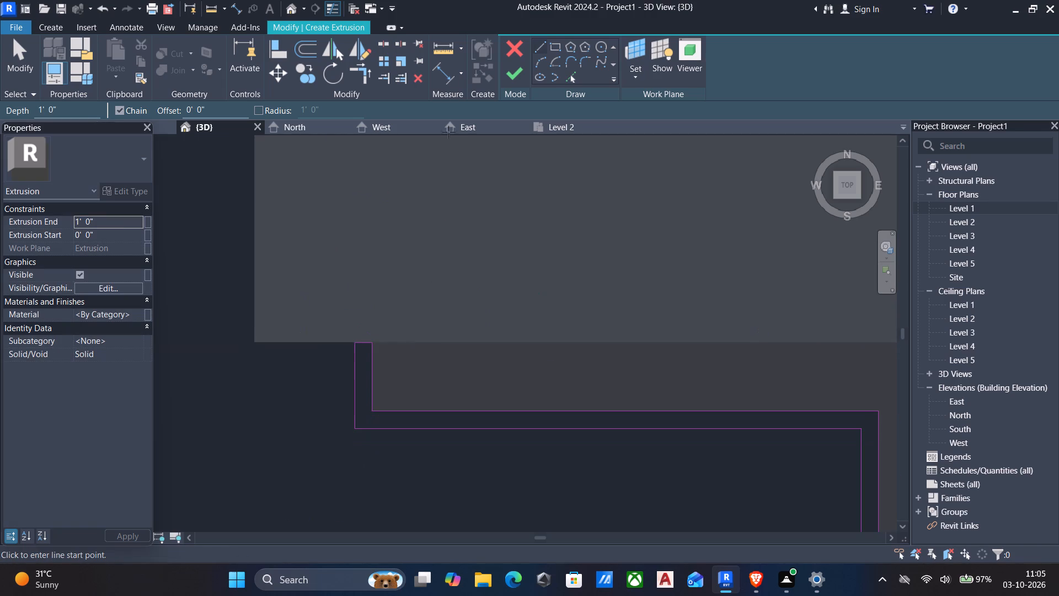
# Finish the extrusion sketch and the in-place model, dismissing the save reminder without saving.
pyautogui.click(506, 66)
pyautogui.scroll(-5, 503, 116)
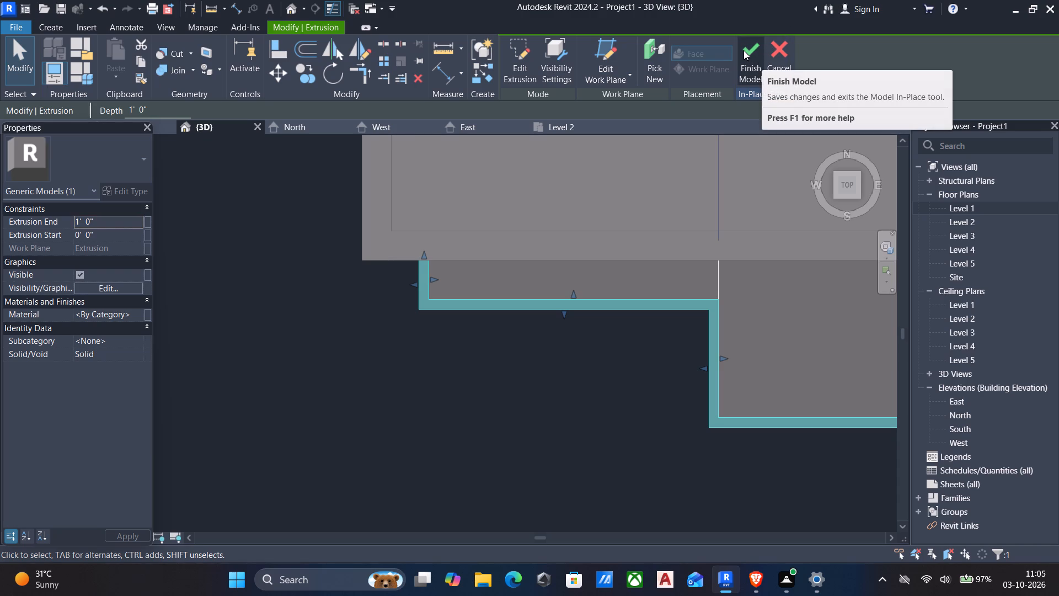
pyautogui.click(751, 38)
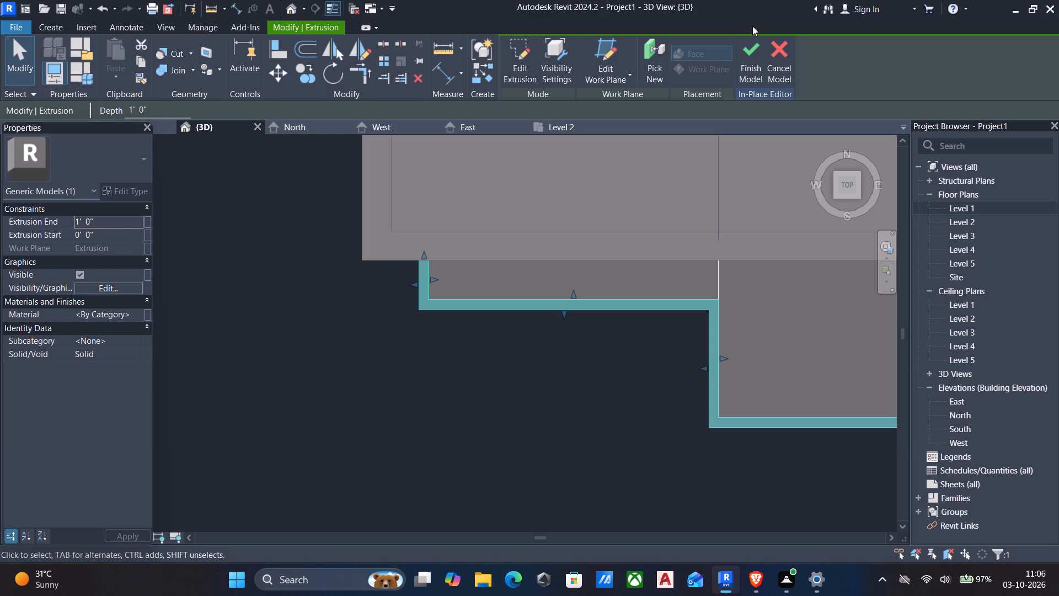
pyautogui.click(755, 54)
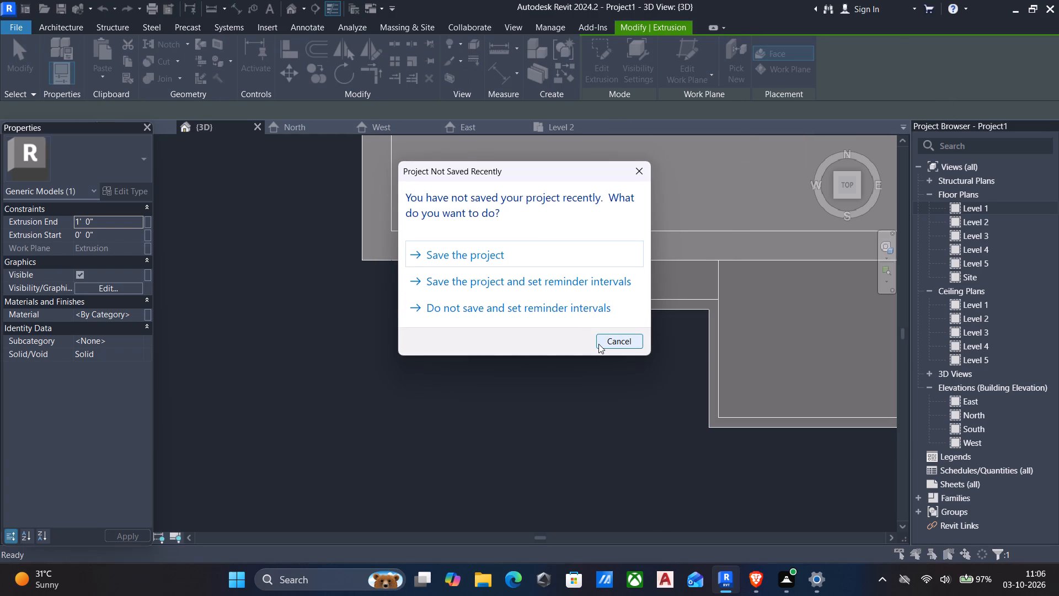
pyautogui.click(629, 337)
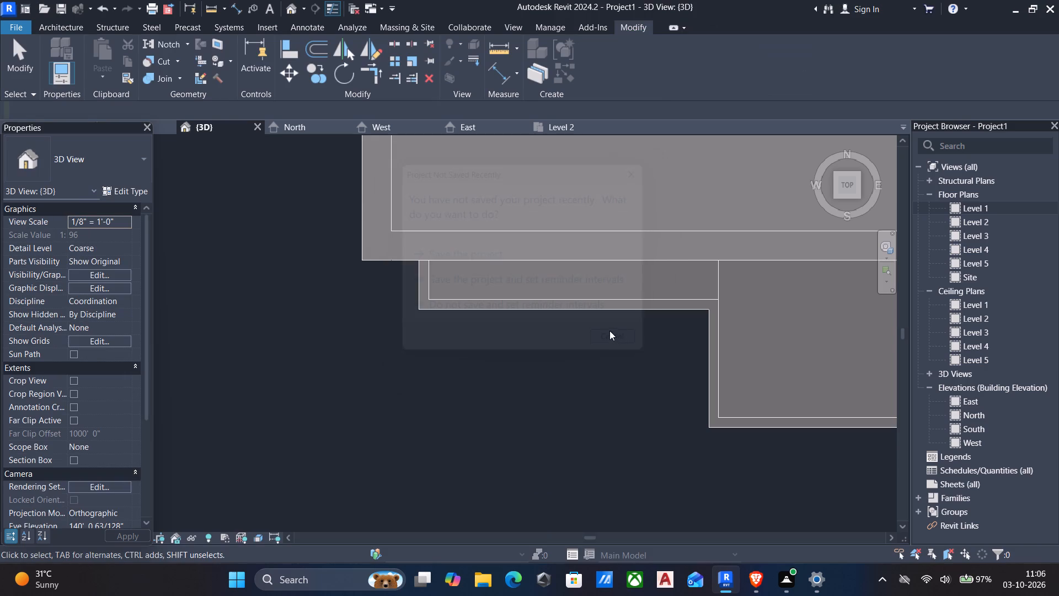
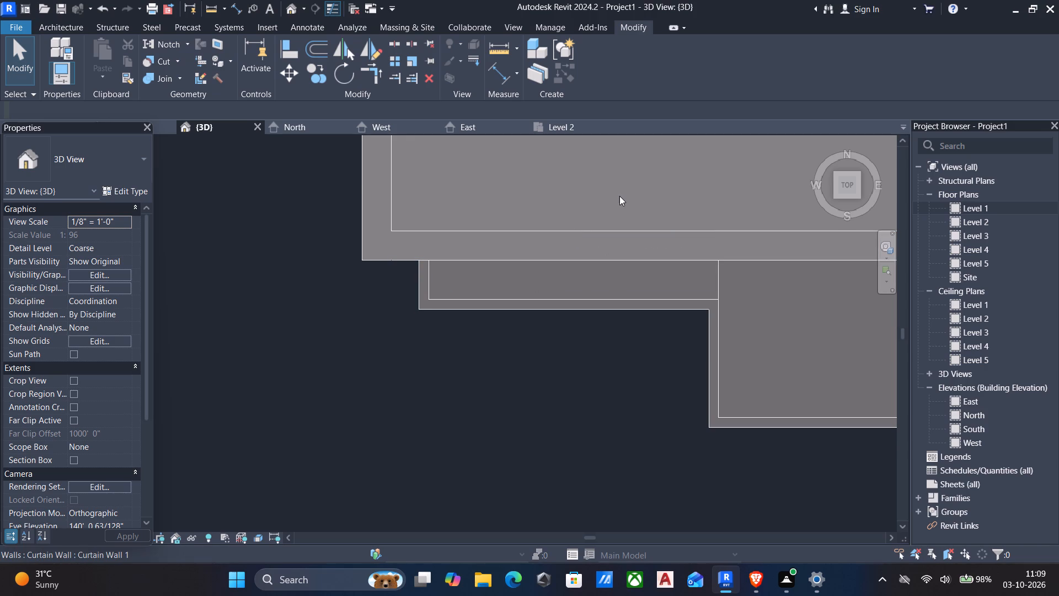
# Open the entrance porch's generic model, which includes the canopy and steps, for in-place editing.
pyautogui.scroll(-2, 632, 203)
pyautogui.keyDown('shift'); pyautogui.moveTo(635, 209); pyautogui.dragTo(629, 196, button='middle'); pyautogui.keyUp('shift')
pyautogui.scroll(-2, 633, 205)
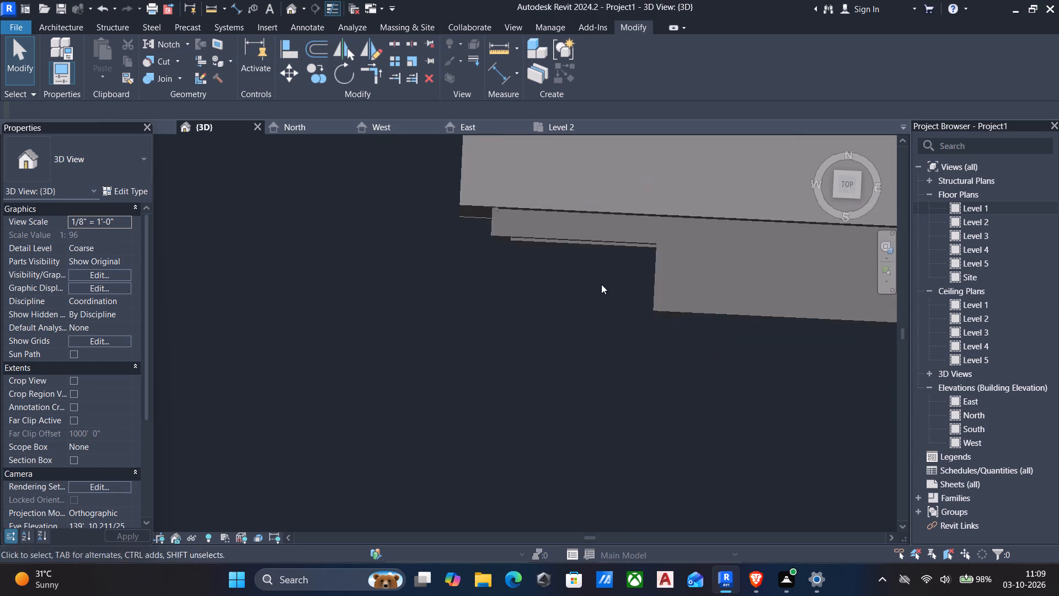
pyautogui.click(859, 198)
pyautogui.scroll(6, 399, 396)
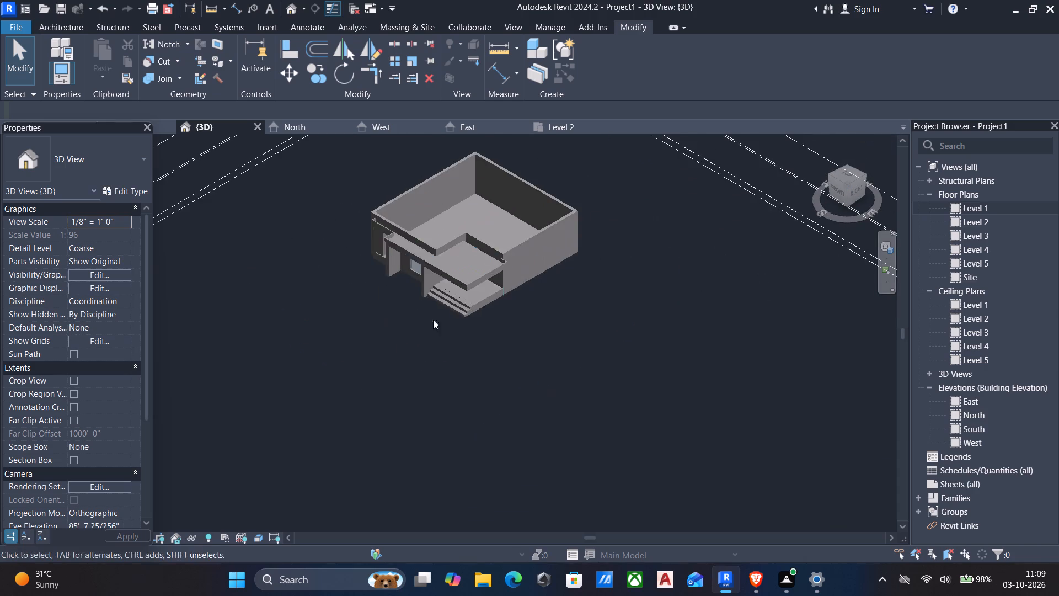
pyautogui.scroll(6, 452, 287)
pyautogui.scroll(5, 472, 360)
pyautogui.moveTo(544, 244); pyautogui.dragTo(614, 353, button='middle')
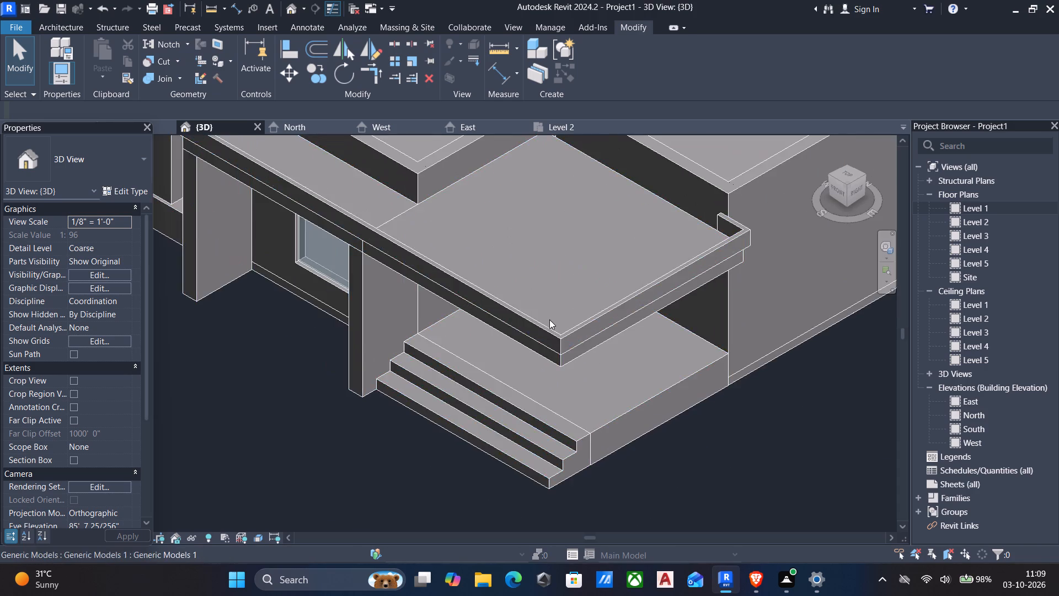
pyautogui.scroll(4, 549, 320)
pyautogui.click(558, 346)
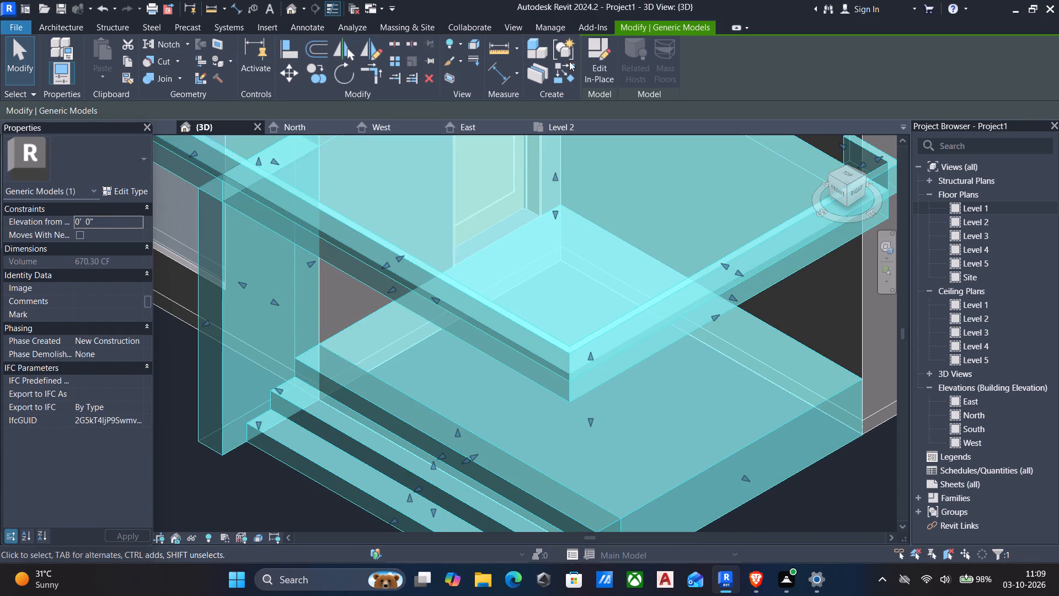
pyautogui.click(597, 57)
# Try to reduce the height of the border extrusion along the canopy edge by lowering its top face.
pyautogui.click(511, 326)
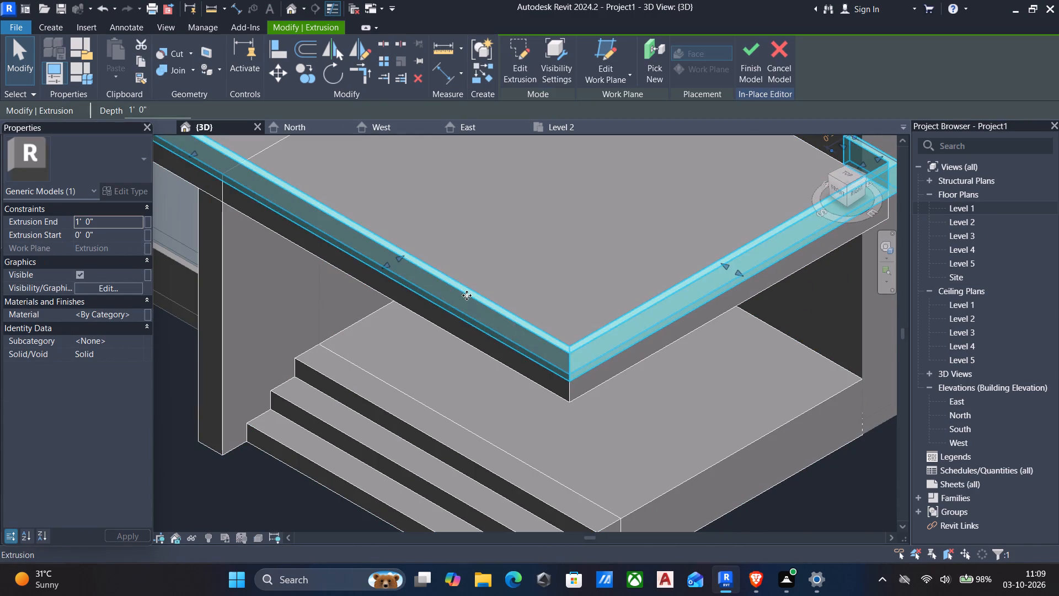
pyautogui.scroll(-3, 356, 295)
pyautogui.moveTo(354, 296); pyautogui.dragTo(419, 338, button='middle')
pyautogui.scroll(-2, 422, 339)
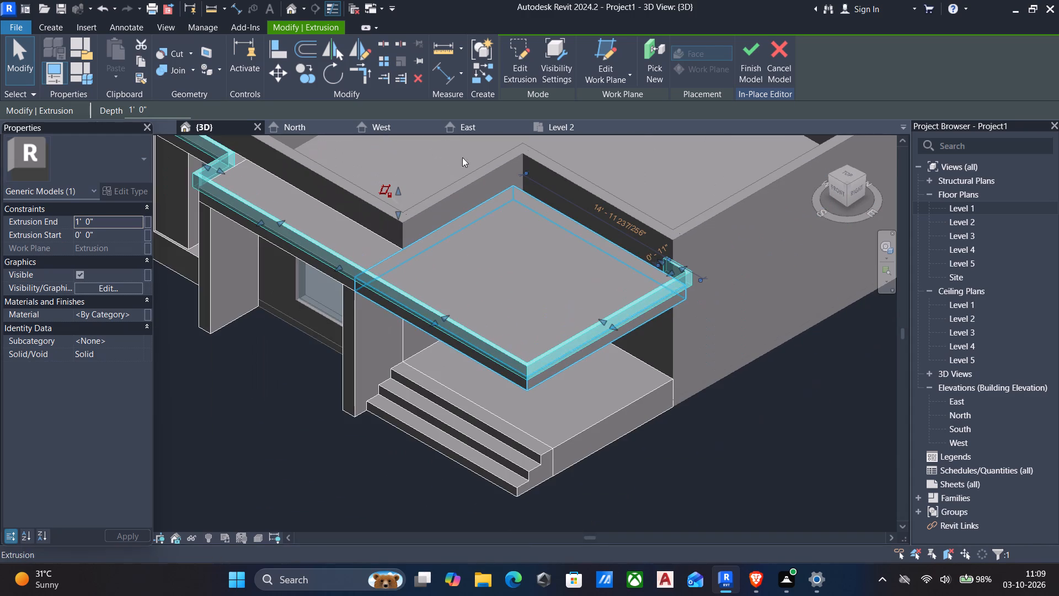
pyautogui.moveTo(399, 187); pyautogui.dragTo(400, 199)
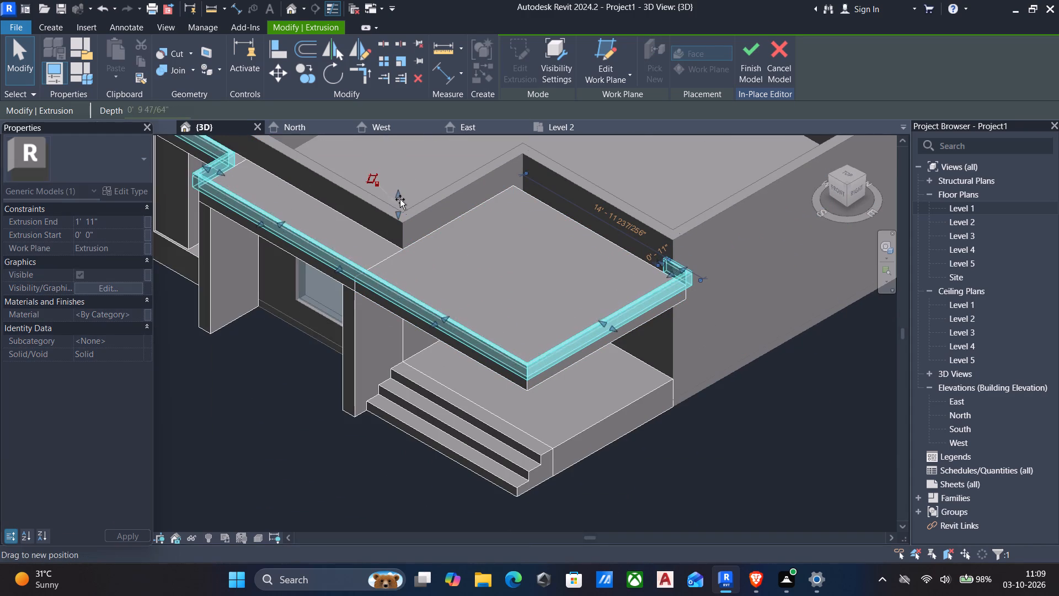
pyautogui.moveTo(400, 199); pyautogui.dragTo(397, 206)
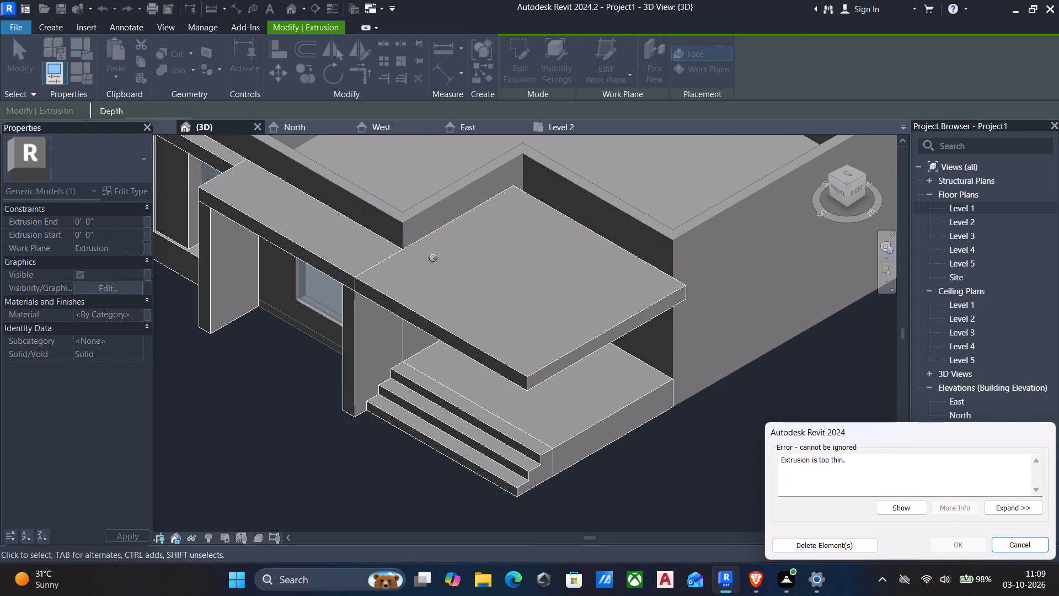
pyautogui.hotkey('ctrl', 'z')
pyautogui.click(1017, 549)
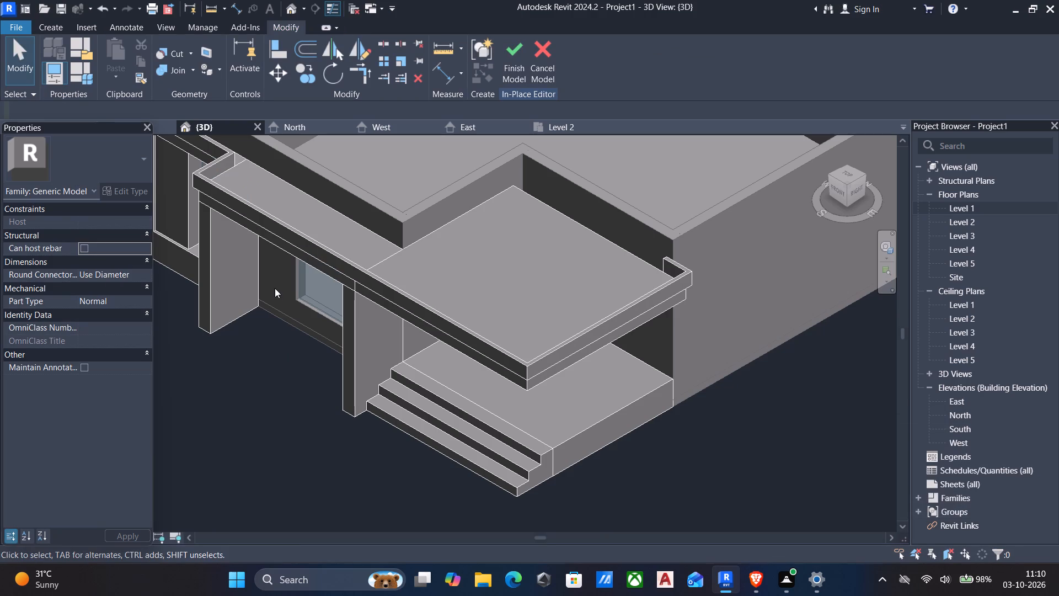
# Stretch the canopy border extrusion's start down to about -1' 5 11/16" and lower its end to 0' 0".
pyautogui.moveTo(273, 267); pyautogui.dragTo(299, 327, button='middle')
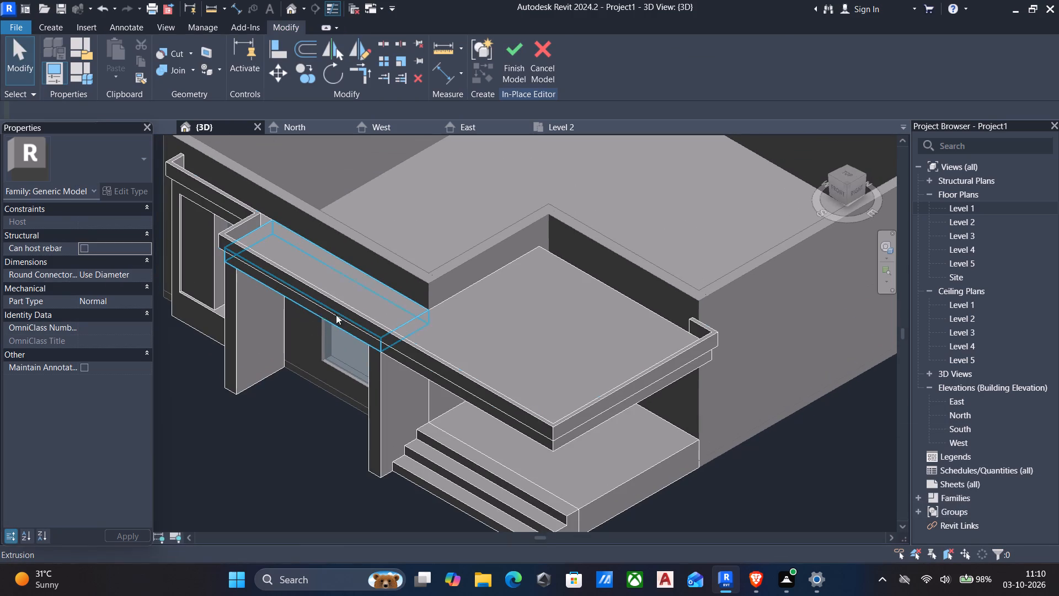
pyautogui.click(387, 329)
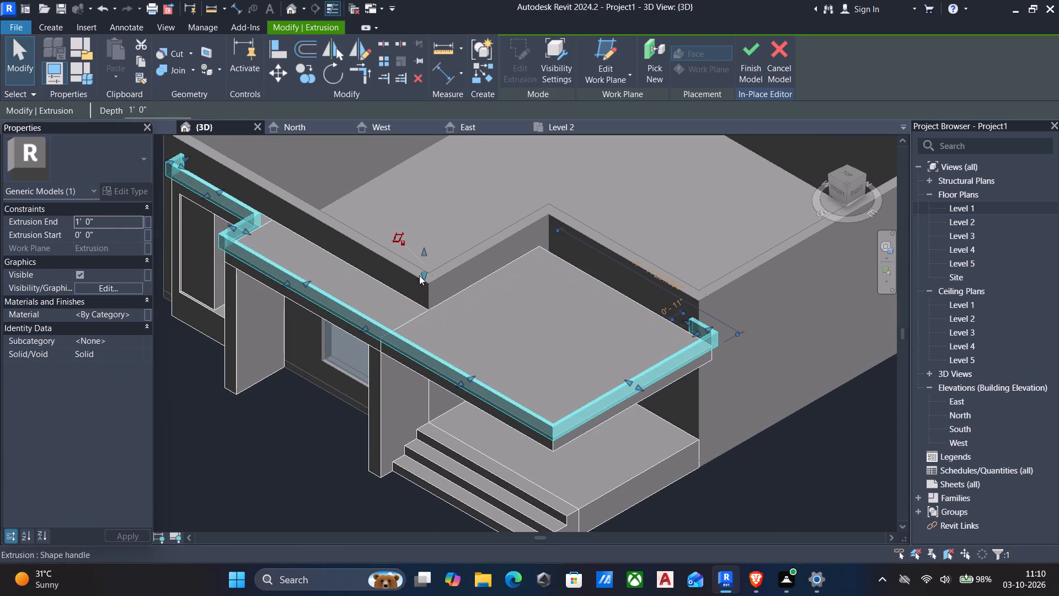
pyautogui.scroll(2, 419, 275)
pyautogui.moveTo(418, 278); pyautogui.dragTo(433, 190, button='middle')
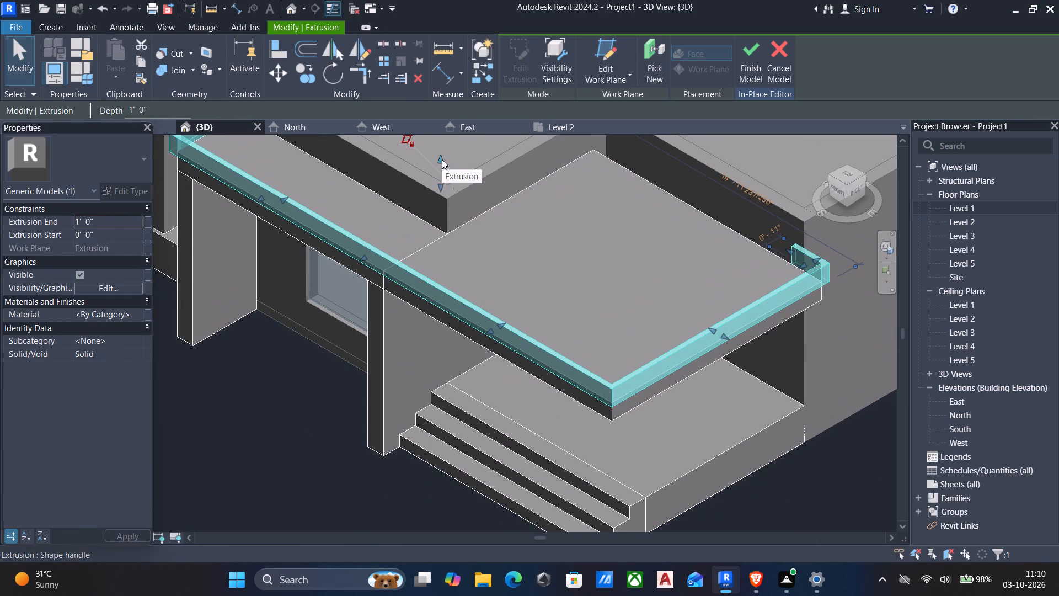
pyautogui.click(442, 159)
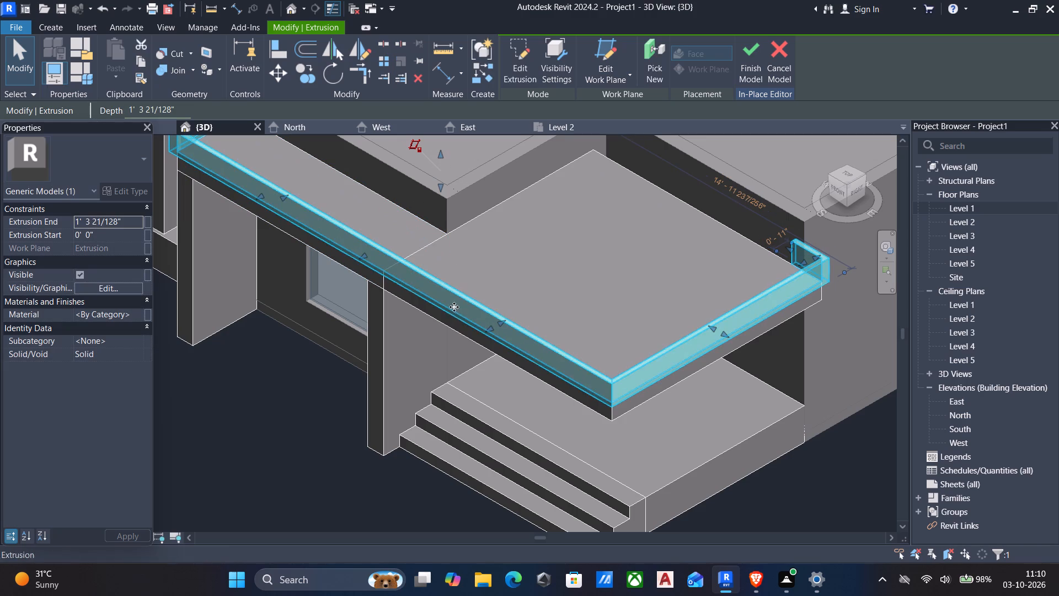
pyautogui.moveTo(441, 187); pyautogui.dragTo(434, 214)
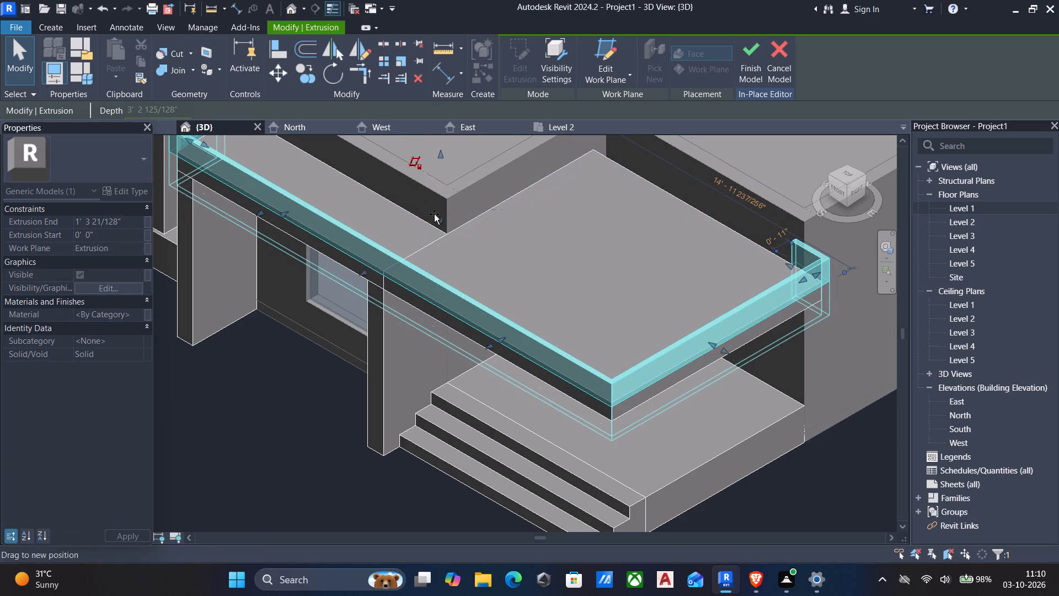
pyautogui.moveTo(434, 214); pyautogui.dragTo(433, 212)
pyautogui.moveTo(437, 151); pyautogui.dragTo(431, 170)
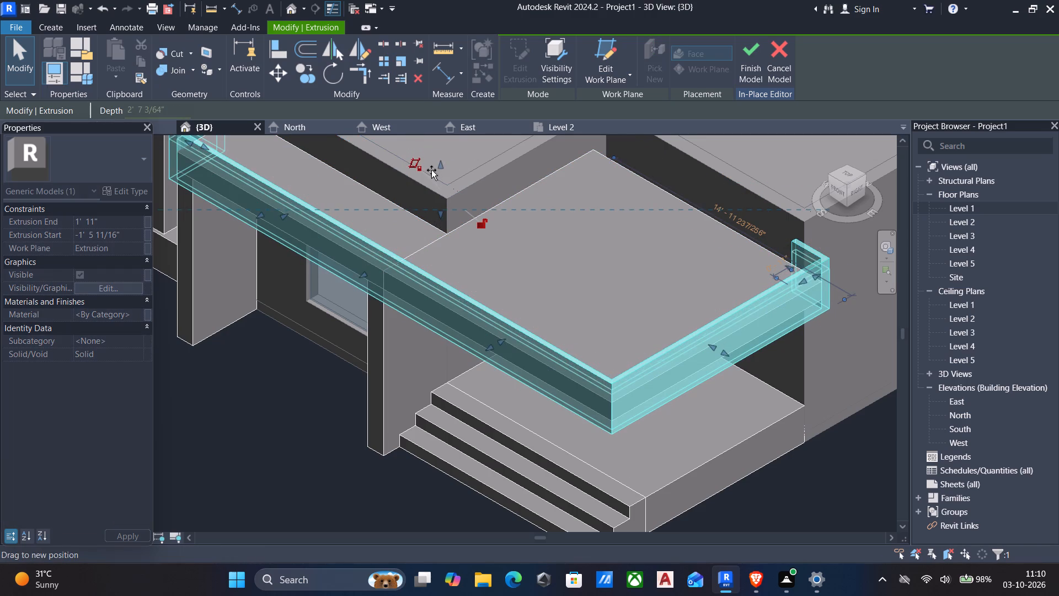
pyautogui.moveTo(431, 170); pyautogui.dragTo(424, 187)
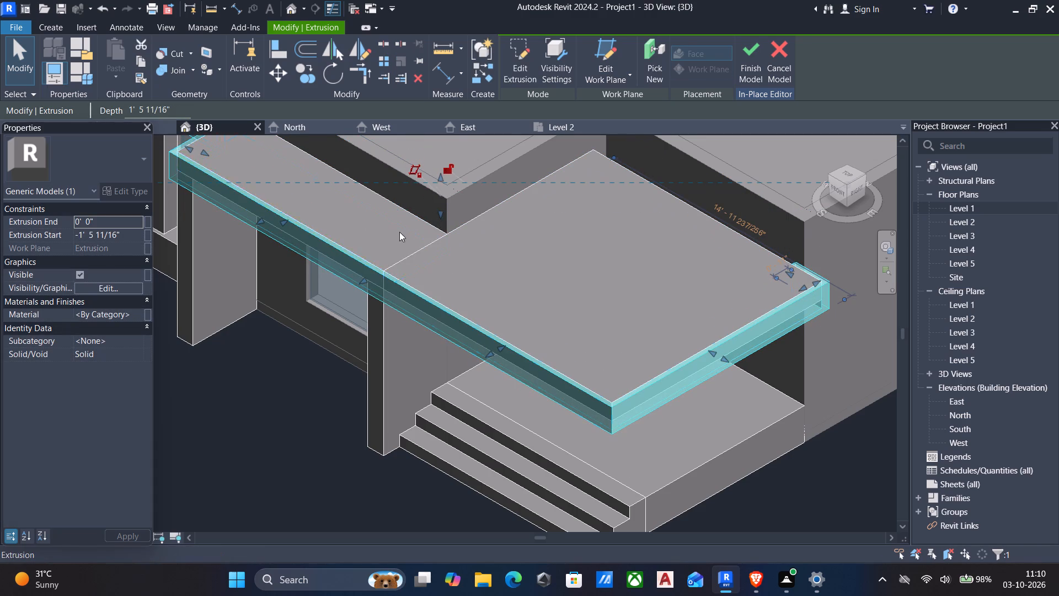
# Thin the canopy border extrusion by raising its underside to an extrusion start of about -0' 3".
pyautogui.moveTo(437, 210); pyautogui.dragTo(431, 205)
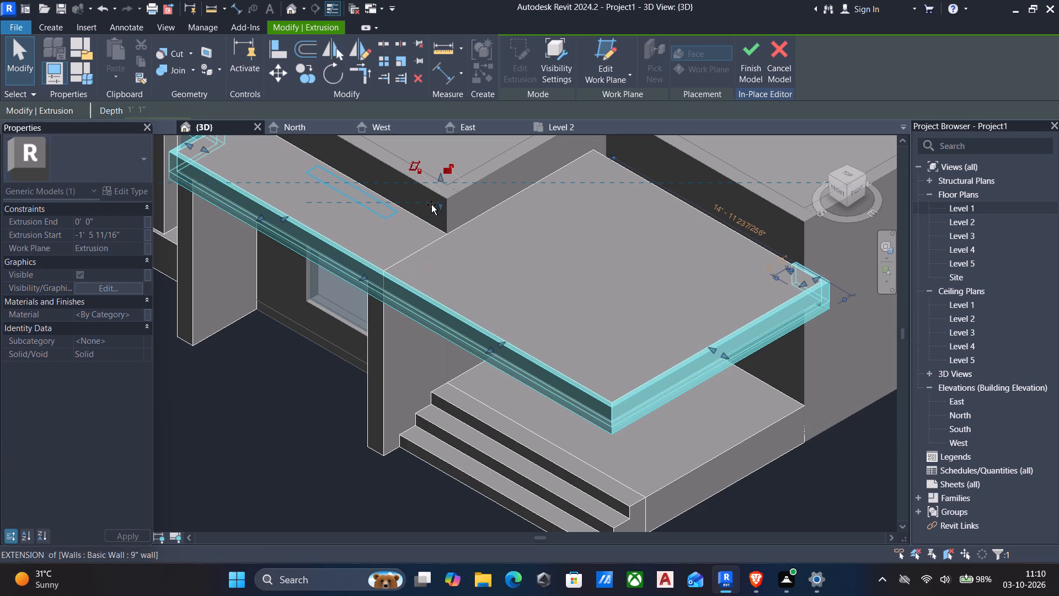
pyautogui.moveTo(431, 205); pyautogui.dragTo(432, 195)
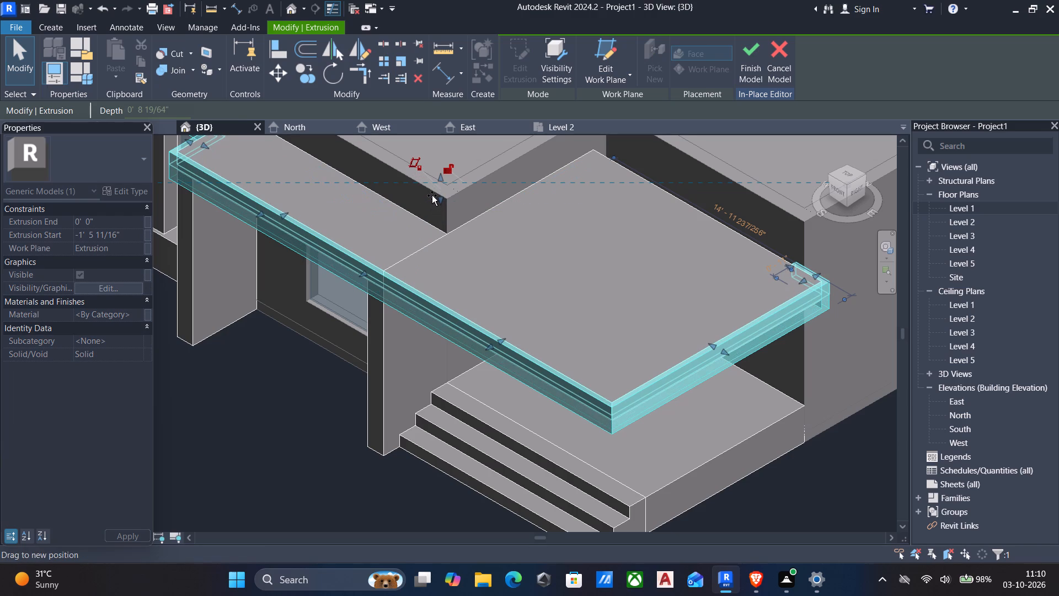
pyautogui.moveTo(432, 195); pyautogui.dragTo(427, 193)
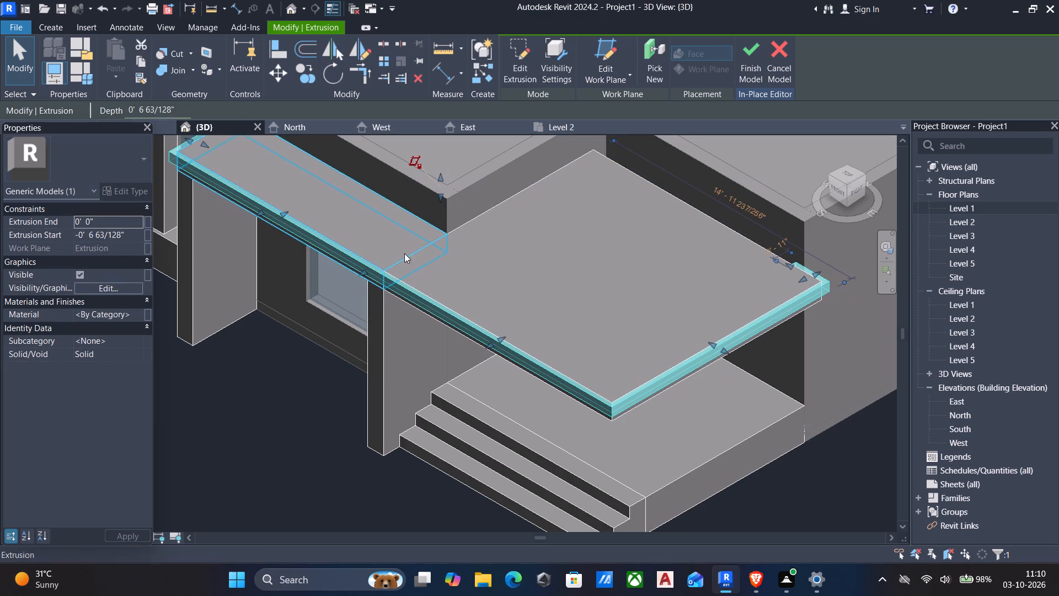
pyautogui.scroll(-2, 413, 332)
pyautogui.keyDown('shift'); pyautogui.moveTo(410, 335); pyautogui.dragTo(468, 217, button='middle'); pyautogui.keyUp('shift')
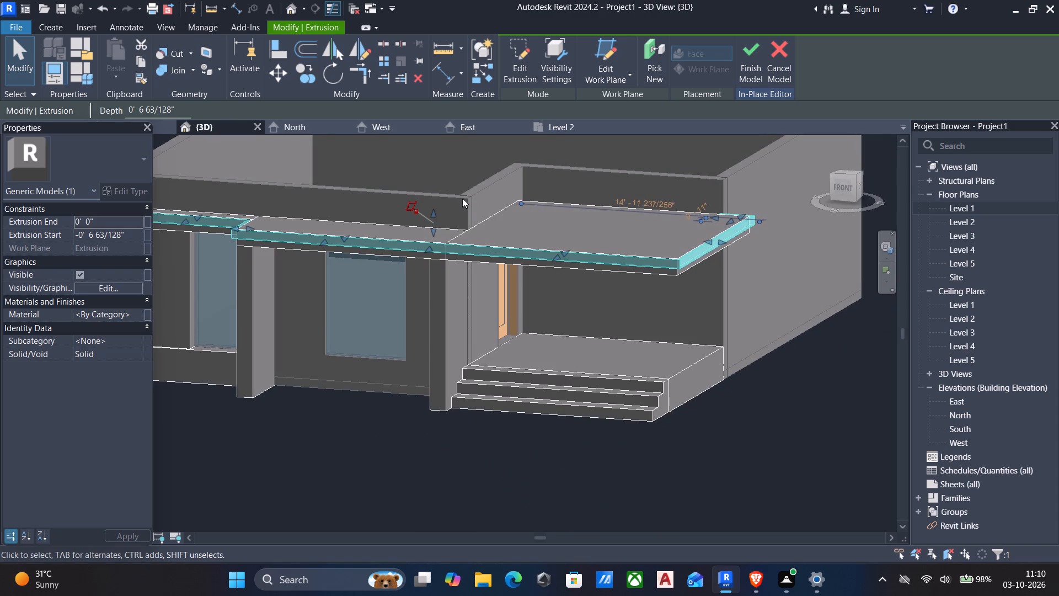
pyautogui.scroll(4, 431, 237)
pyautogui.moveTo(434, 224); pyautogui.dragTo(432, 212)
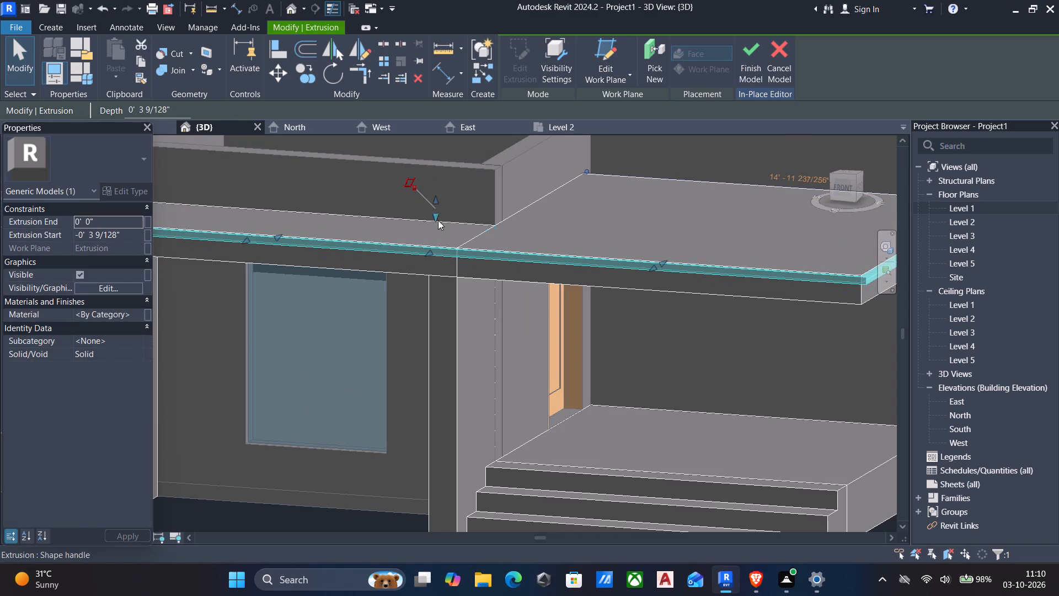
pyautogui.scroll(-2, 470, 298)
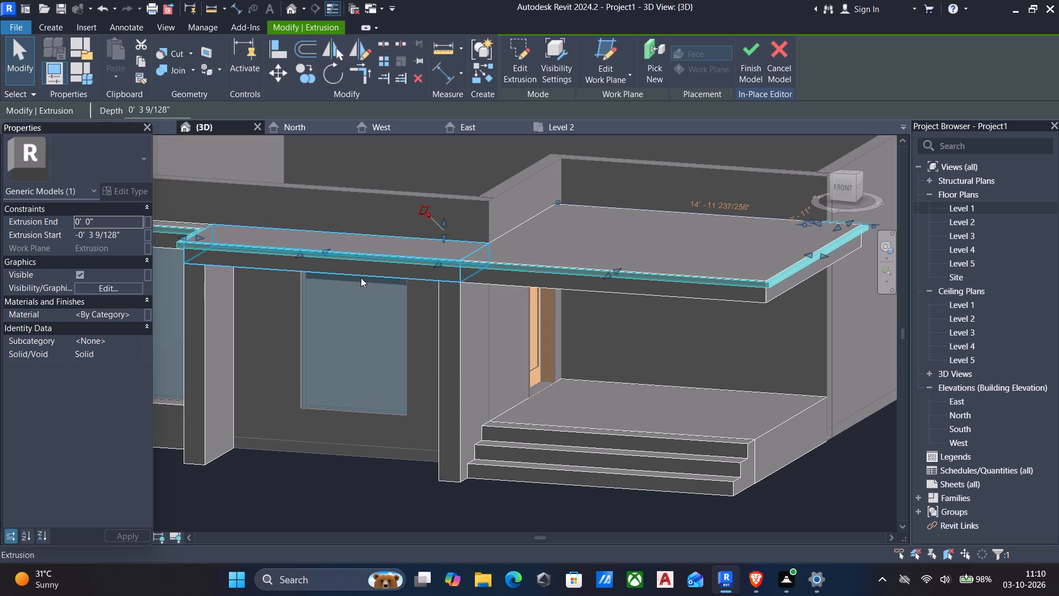
pyautogui.press('Escape')
# Align the rear end face of the porch canopy slab with the front face of the adjoining wall.
pyautogui.keyDown('shift'); pyautogui.moveTo(506, 334); pyautogui.dragTo(426, 344, button='middle'); pyautogui.keyUp('shift')
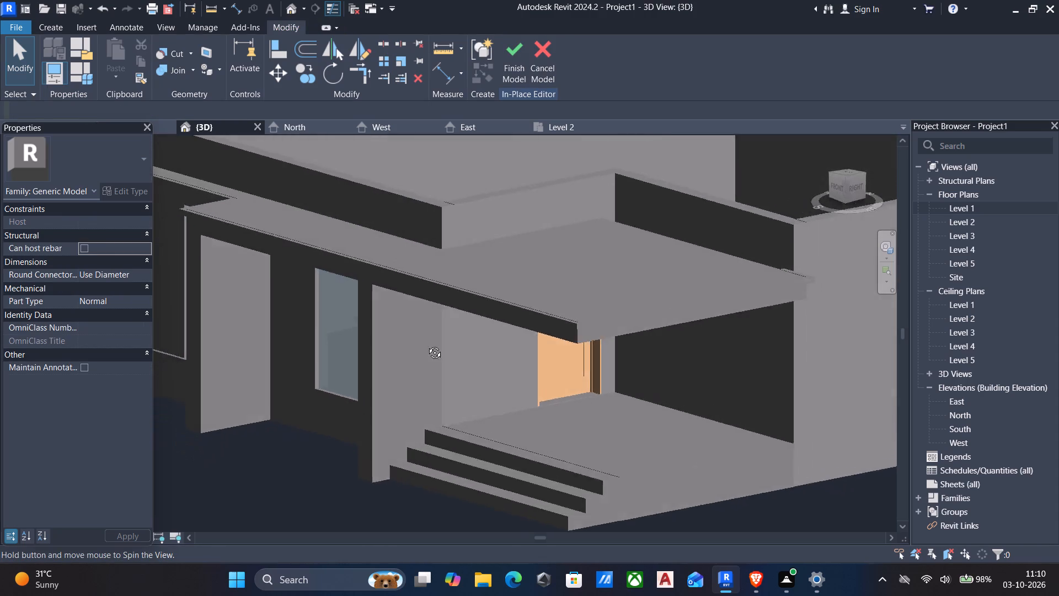
pyautogui.keyDown('shift'); pyautogui.moveTo(426, 344); pyautogui.dragTo(362, 306, button='middle'); pyautogui.keyUp('shift')
pyautogui.scroll(3, 494, 275)
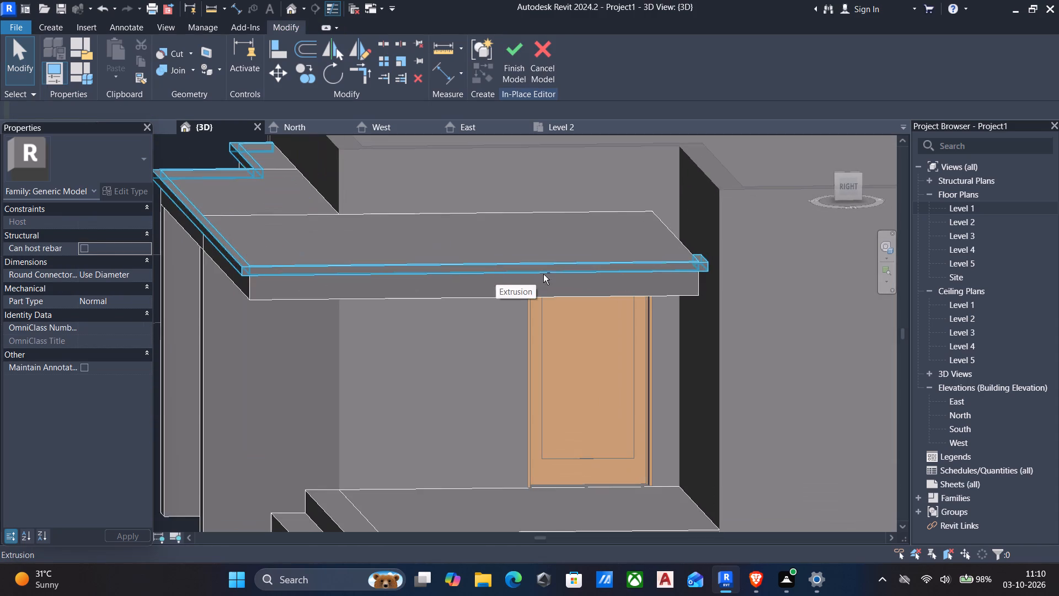
pyautogui.keyDown('shift'); pyautogui.moveTo(543, 274); pyautogui.dragTo(522, 343, button='middle'); pyautogui.keyUp('shift')
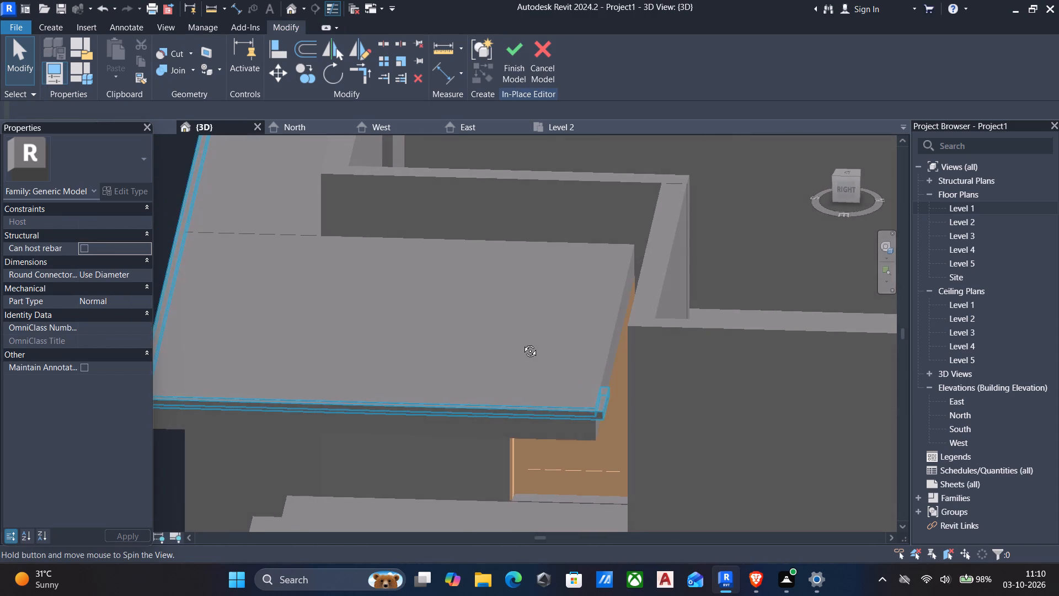
pyautogui.keyDown('shift'); pyautogui.moveTo(522, 343); pyautogui.dragTo(530, 333, button='middle'); pyautogui.keyUp('shift')
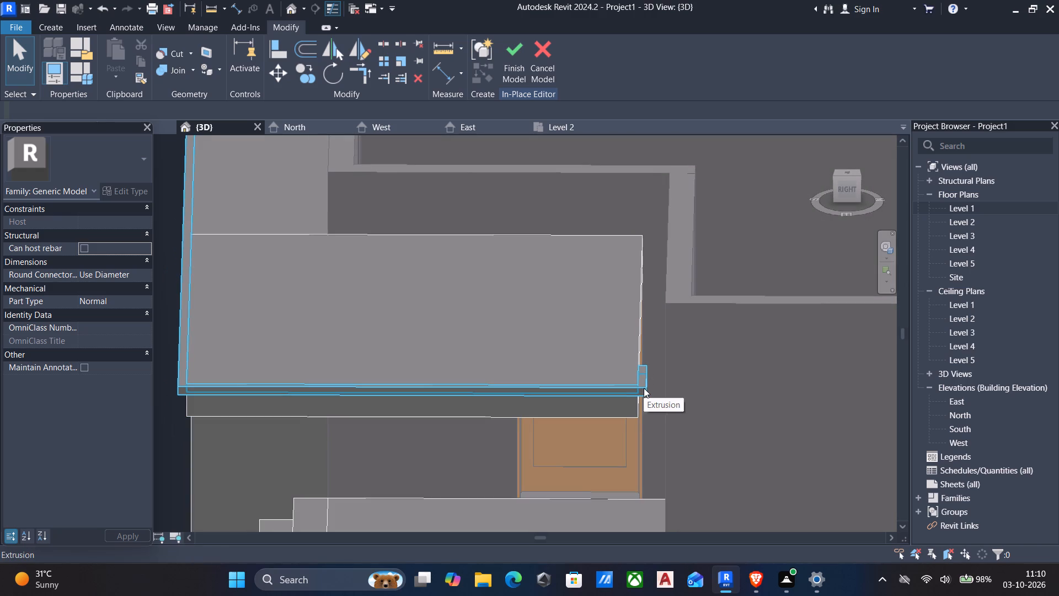
pyautogui.keyDown('shift'); pyautogui.moveTo(499, 296); pyautogui.dragTo(495, 230, button='middle'); pyautogui.keyUp('shift')
pyautogui.write('al')
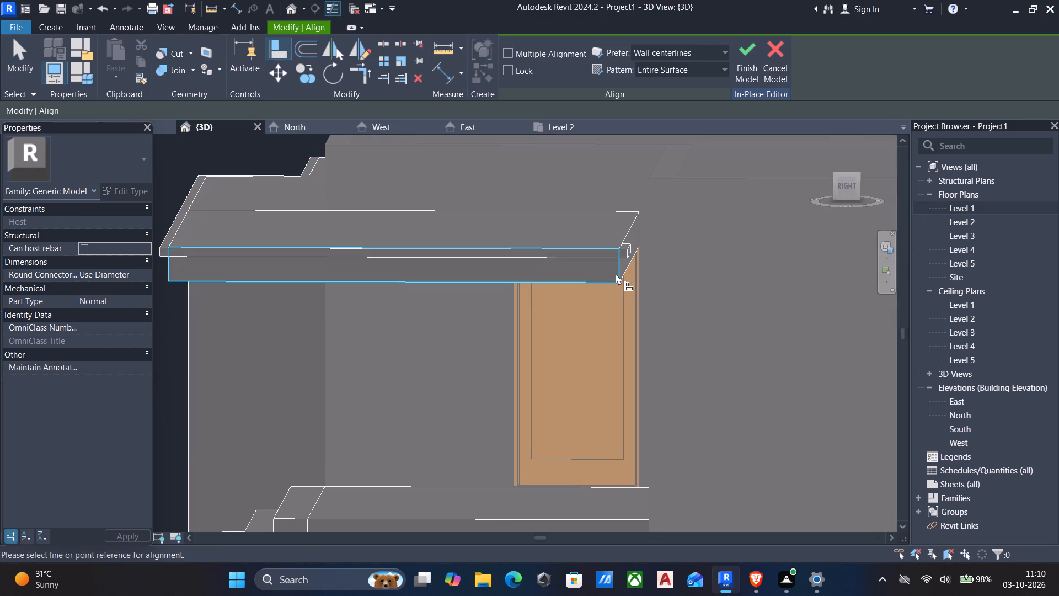
pyautogui.scroll(1, 623, 283)
pyautogui.moveTo(623, 283); pyautogui.dragTo(684, 275, button='middle')
pyautogui.scroll(-1, 684, 275)
pyautogui.moveTo(685, 275); pyautogui.dragTo(574, 277, button='middle')
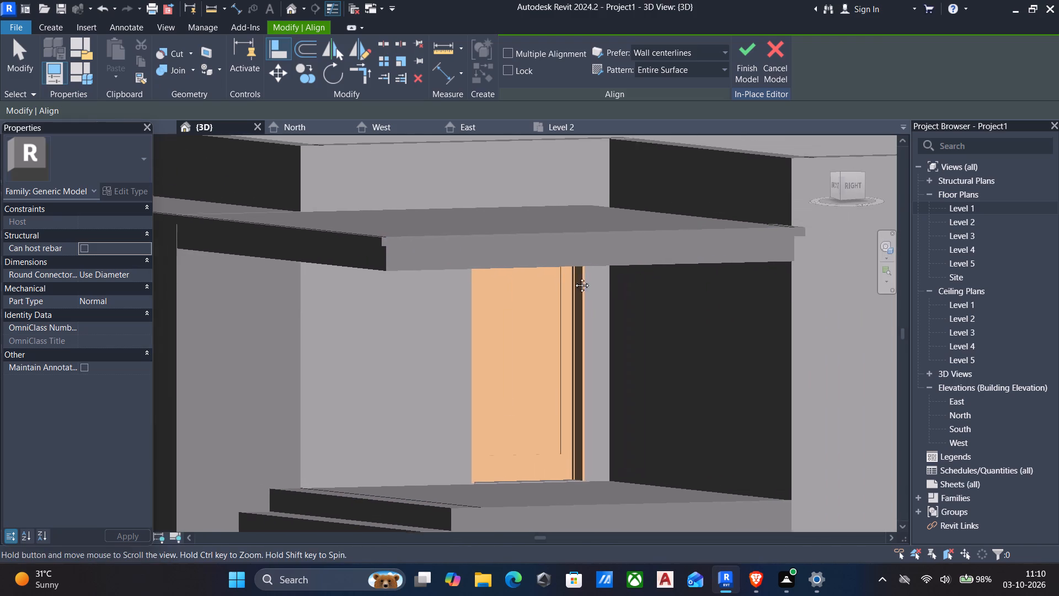
pyautogui.moveTo(574, 277); pyautogui.dragTo(567, 275, button='middle')
pyautogui.click(756, 305)
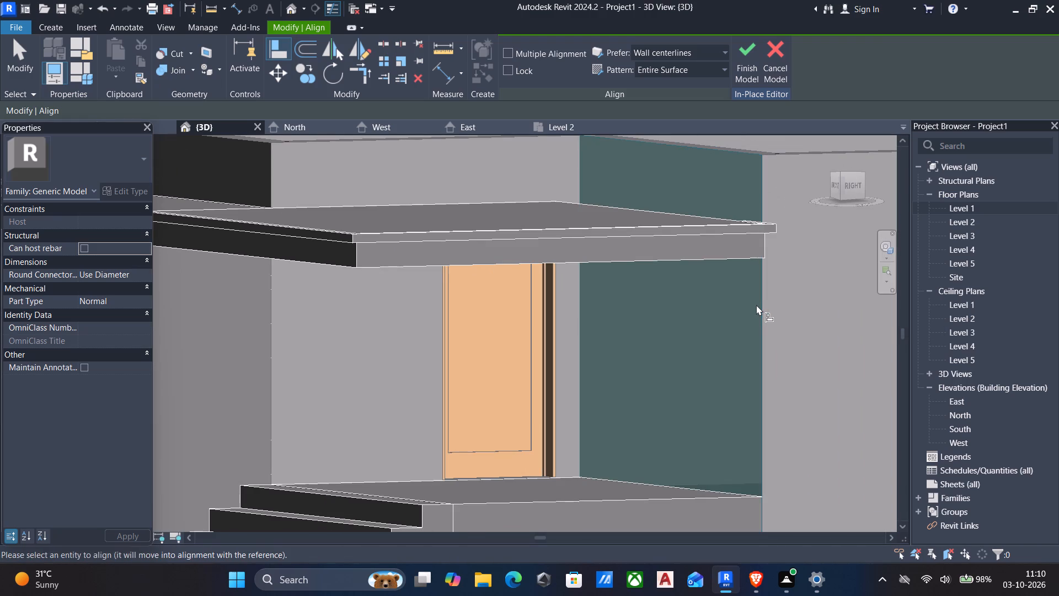
pyautogui.keyDown('shift'); pyautogui.moveTo(756, 305); pyautogui.dragTo(638, 329, button='middle'); pyautogui.keyUp('shift')
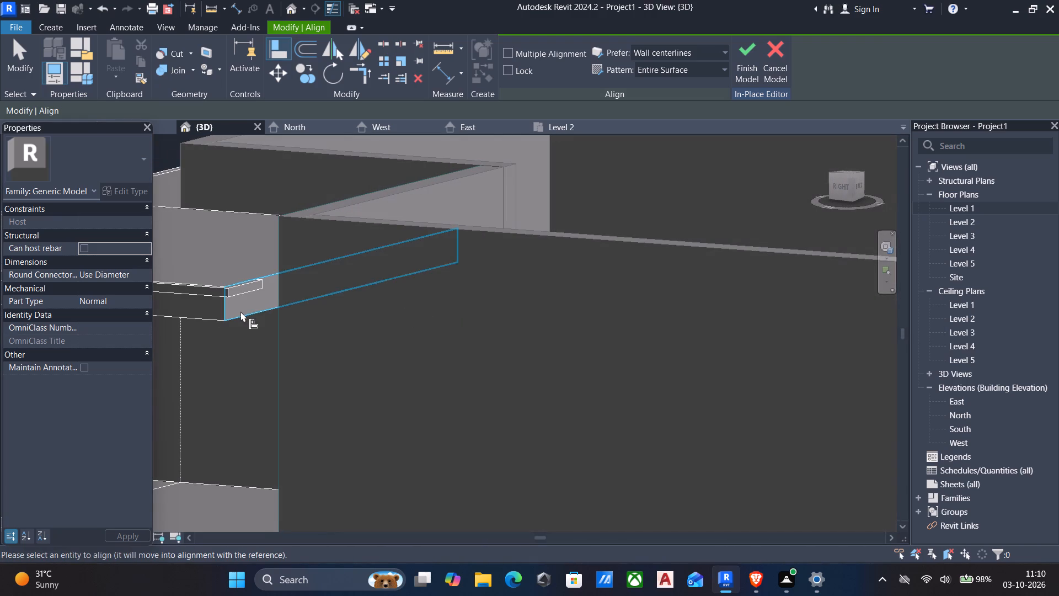
pyautogui.click(238, 315)
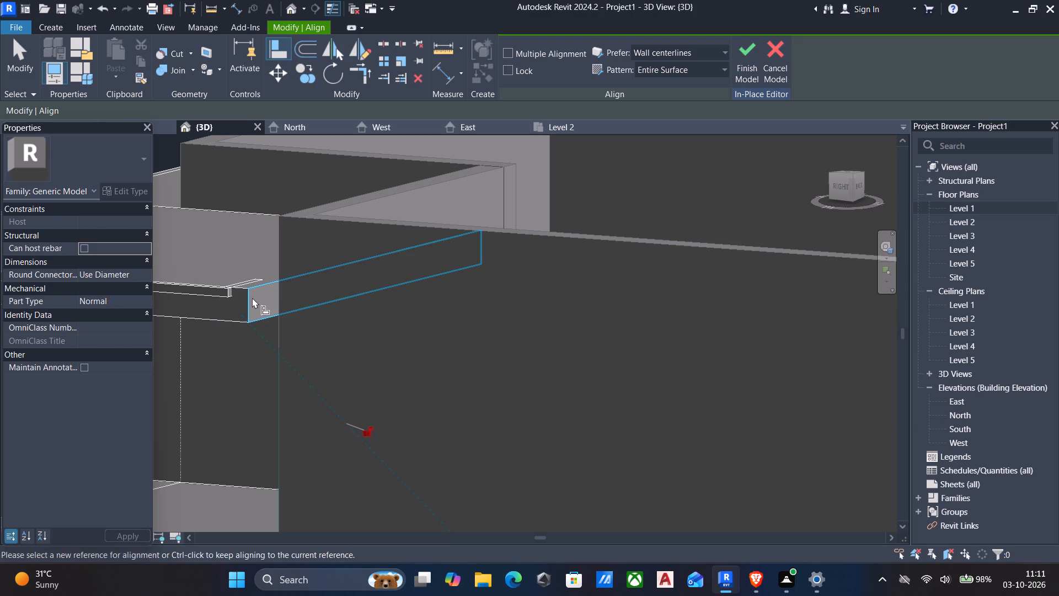
pyautogui.press('Escape')
# Align the end face of the canopy's thin border extrusion with the slab's rear end face beside the wall.
pyautogui.click(252, 297)
pyautogui.click(232, 289)
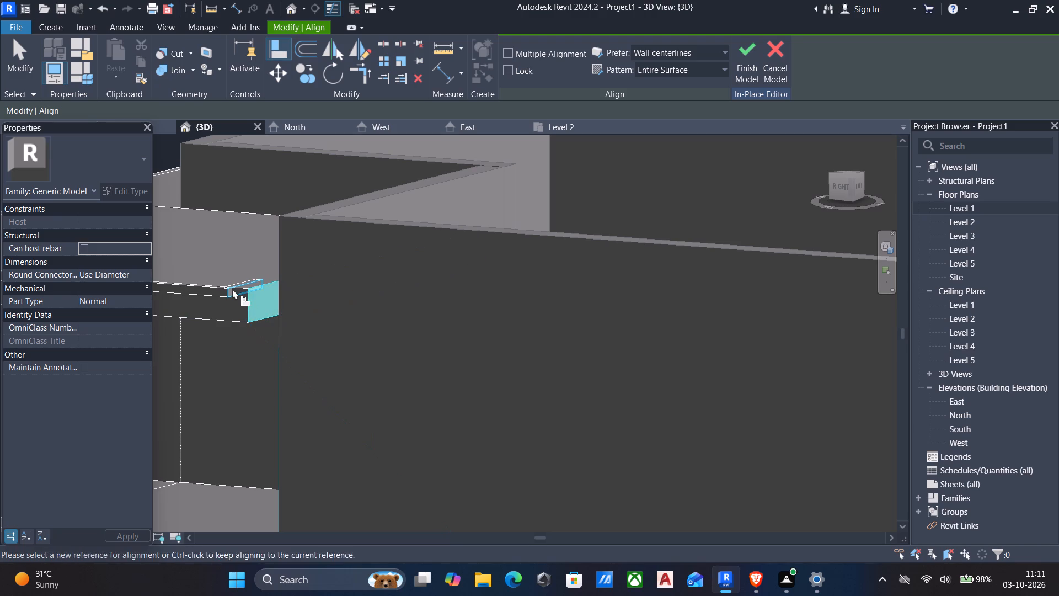
pyautogui.press('Escape')
pyautogui.keyDown('shift'); pyautogui.moveTo(269, 313); pyautogui.dragTo(283, 340, button='middle'); pyautogui.keyUp('shift')
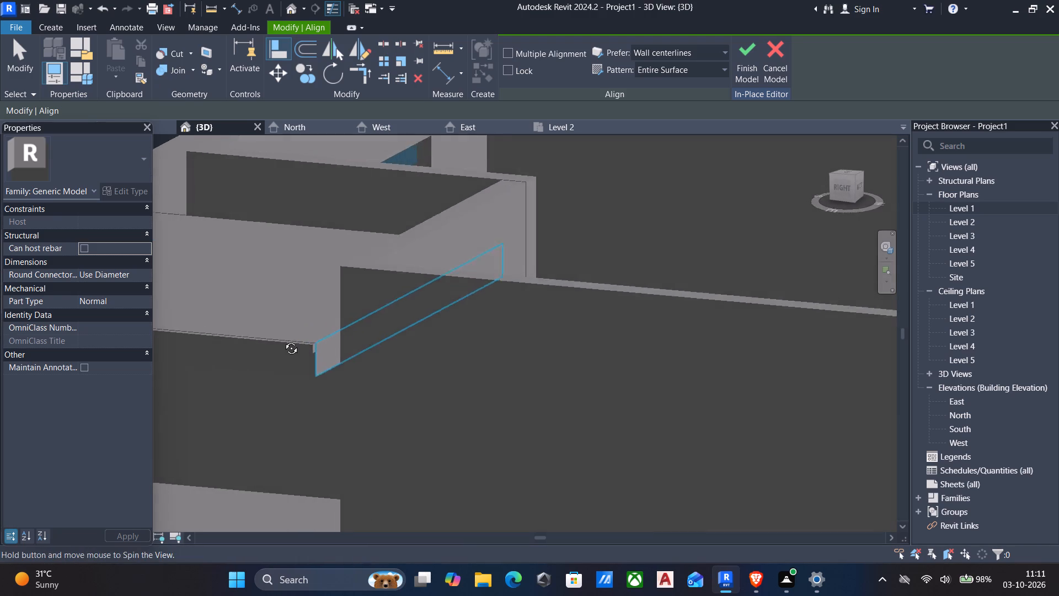
pyautogui.keyDown('shift'); pyautogui.moveTo(283, 340); pyautogui.dragTo(297, 354, button='middle'); pyautogui.keyUp('shift')
pyautogui.moveTo(340, 353); pyautogui.dragTo(348, 292, button='middle')
pyautogui.keyDown('shift'); pyautogui.scroll(1, 390, 326); pyautogui.keyUp('shift')
pyautogui.keyDown('shift'); pyautogui.moveTo(390, 326); pyautogui.dragTo(388, 366, button='middle'); pyautogui.keyUp('shift')
pyautogui.moveTo(378, 349); pyautogui.dragTo(399, 276, button='middle')
pyautogui.press('Escape')
pyautogui.moveTo(431, 349); pyautogui.dragTo(457, 347, button='middle')
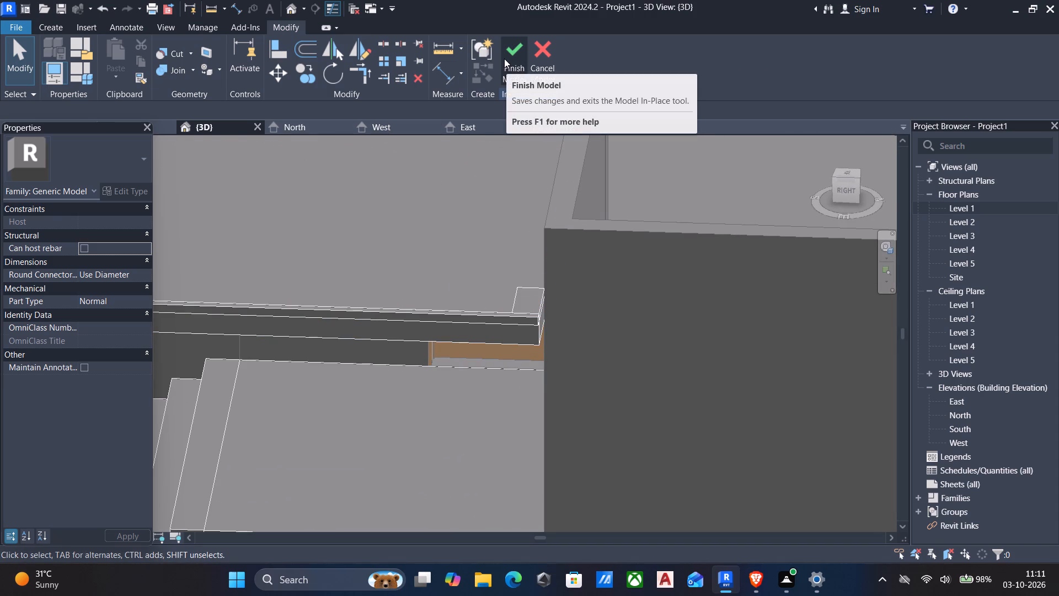
# Stretch the side strip of the canopy's thin border outward past the wall corner and move its inner face to the slab's side edge.
pyautogui.click(533, 321)
pyautogui.press('Escape')
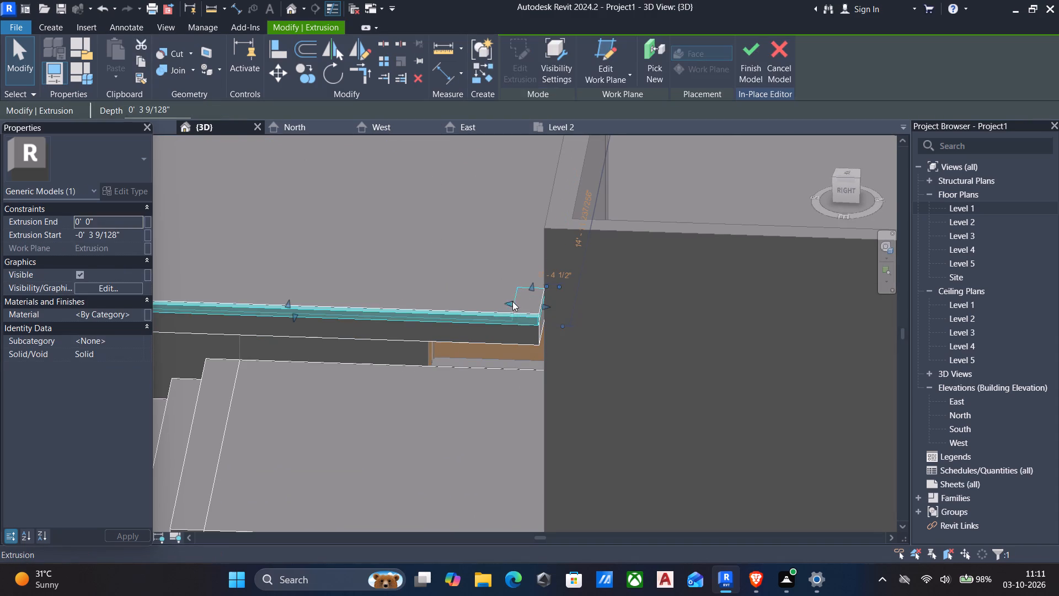
pyautogui.click(525, 319)
pyautogui.click(545, 308)
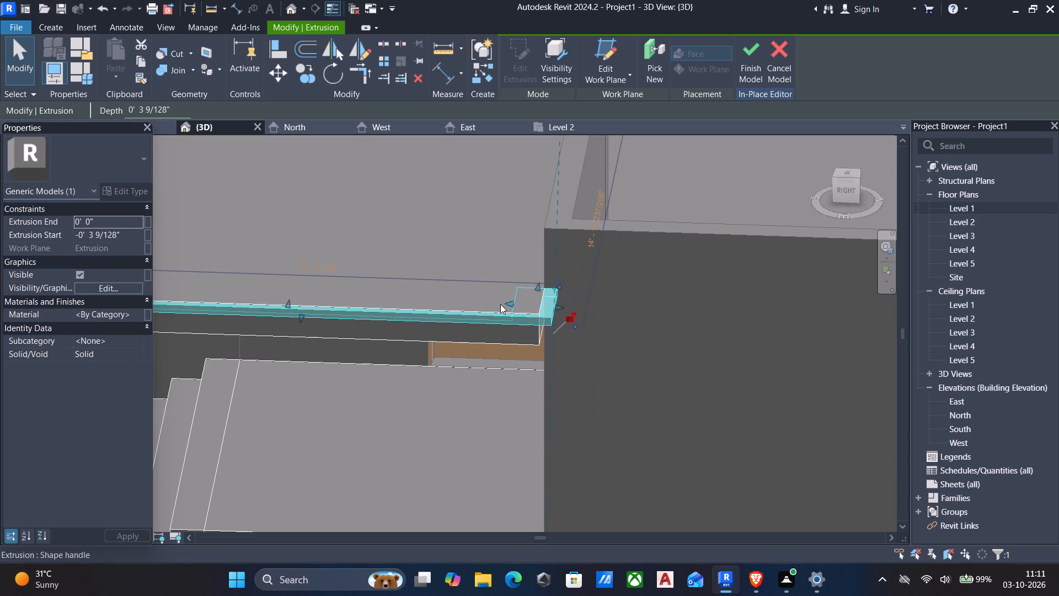
pyautogui.moveTo(507, 304); pyautogui.dragTo(542, 304)
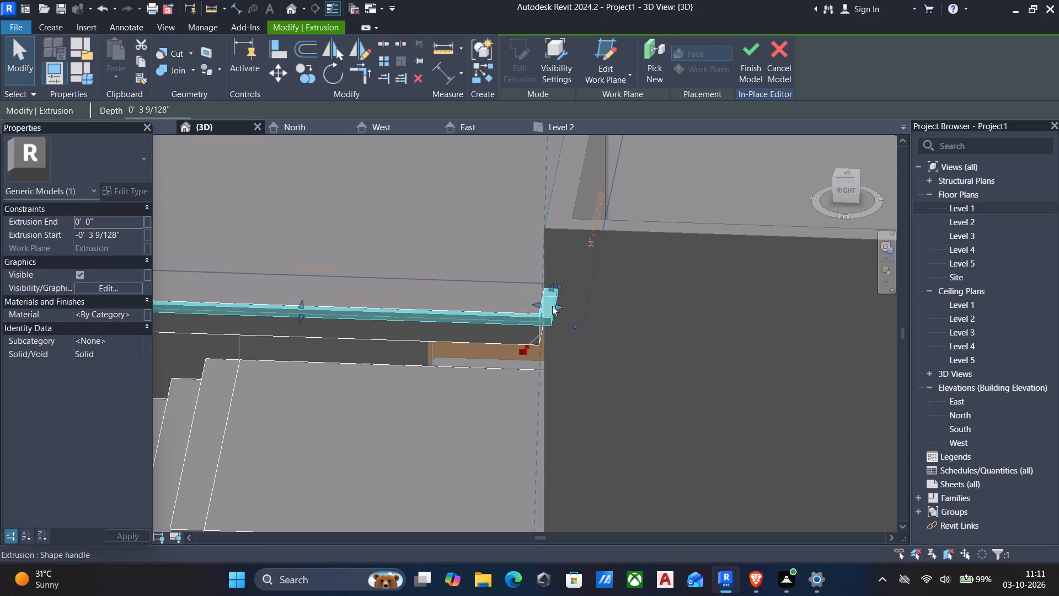
pyautogui.press('Escape')
# Pull the outer face of the border's side strip back inward, leaving a narrow overhang beyond the canopy slab's side.
pyautogui.click(557, 309)
pyautogui.scroll(5, 555, 307)
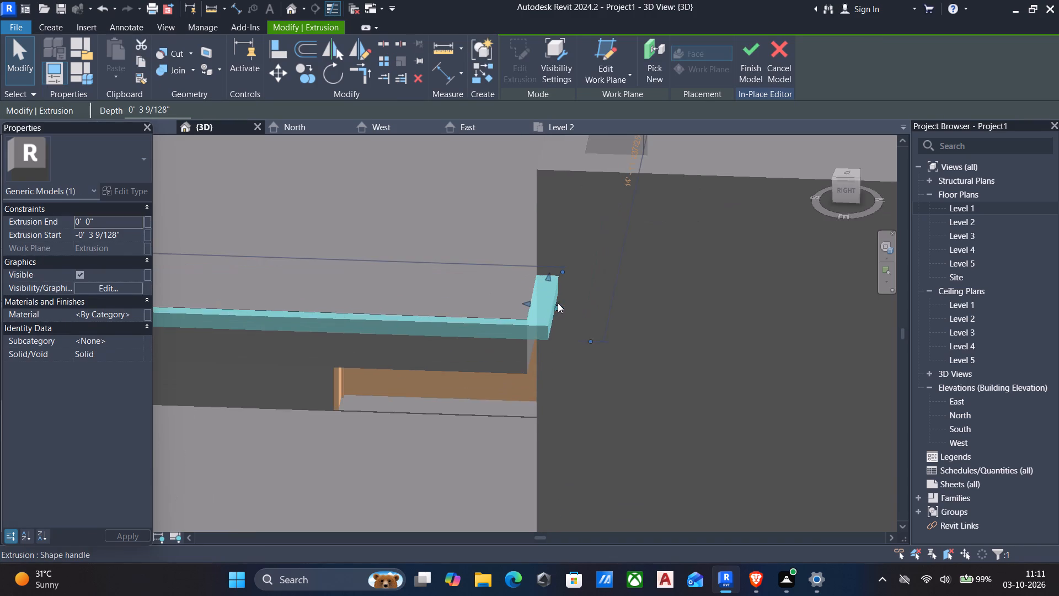
pyautogui.moveTo(559, 307); pyautogui.dragTo(550, 304)
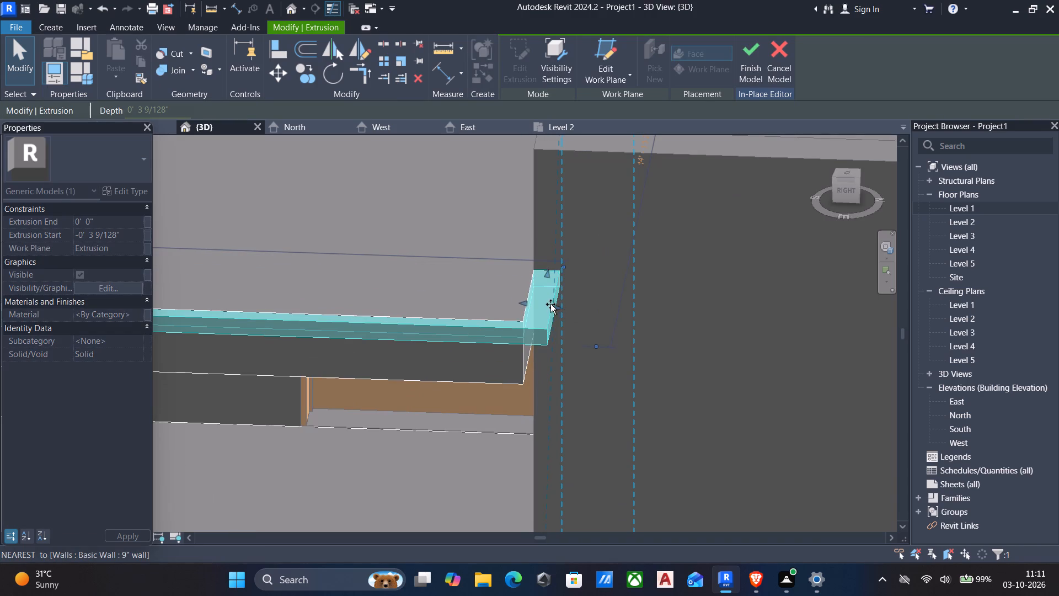
pyautogui.moveTo(550, 304); pyautogui.dragTo(550, 304)
pyautogui.moveTo(556, 305); pyautogui.dragTo(541, 307)
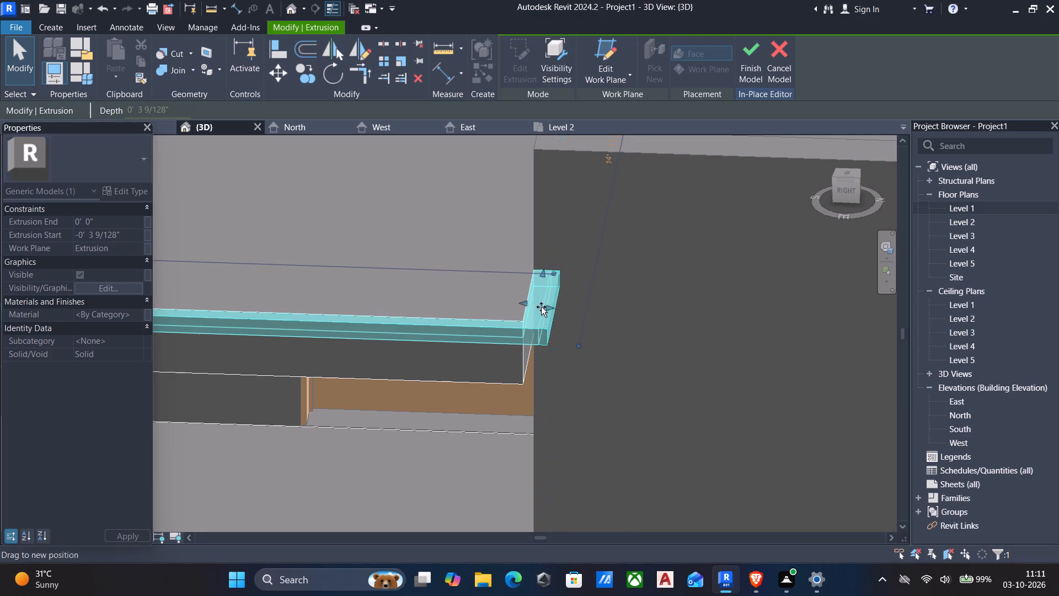
pyautogui.moveTo(541, 307); pyautogui.dragTo(541, 306)
pyautogui.press('Escape')
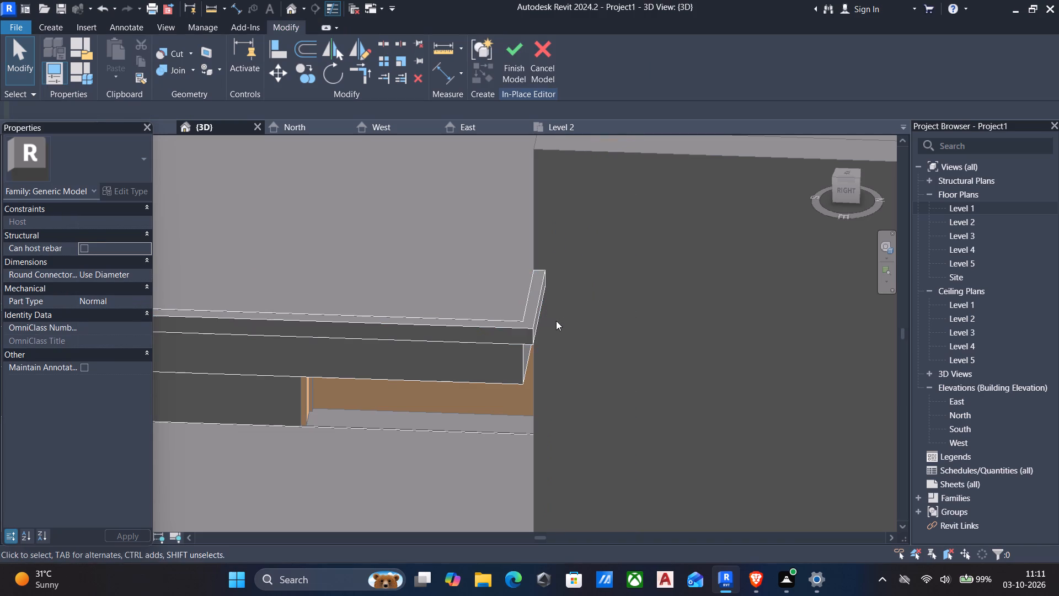
# Examine the canopy border and the porch front from both sides and the front of the house.
pyautogui.keyDown('shift'); pyautogui.moveTo(555, 321); pyautogui.dragTo(571, 294, button='middle'); pyautogui.keyUp('shift')
pyautogui.scroll(-5, 574, 295)
pyautogui.moveTo(558, 298); pyautogui.dragTo(588, 307, button='middle')
pyautogui.scroll(-4, 591, 309)
pyautogui.keyDown('shift'); pyautogui.moveTo(569, 308); pyautogui.dragTo(648, 299, button='middle'); pyautogui.keyUp('shift')
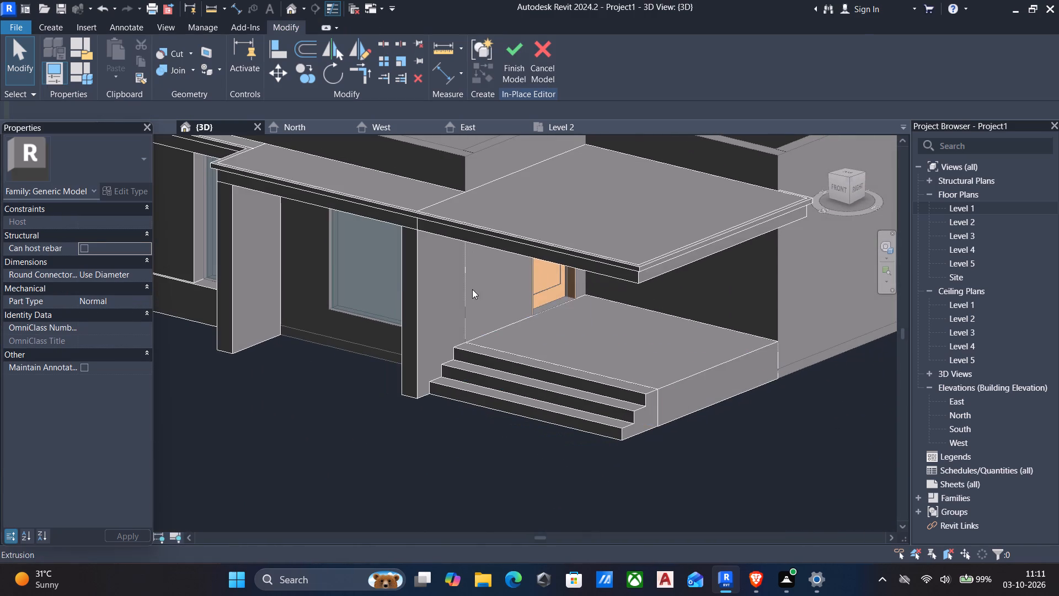
pyautogui.keyDown('shift'); pyautogui.moveTo(394, 286); pyautogui.dragTo(407, 286, button='middle'); pyautogui.keyUp('shift')
pyautogui.scroll(-3, 405, 286)
pyautogui.moveTo(402, 290); pyautogui.dragTo(450, 280, button='middle')
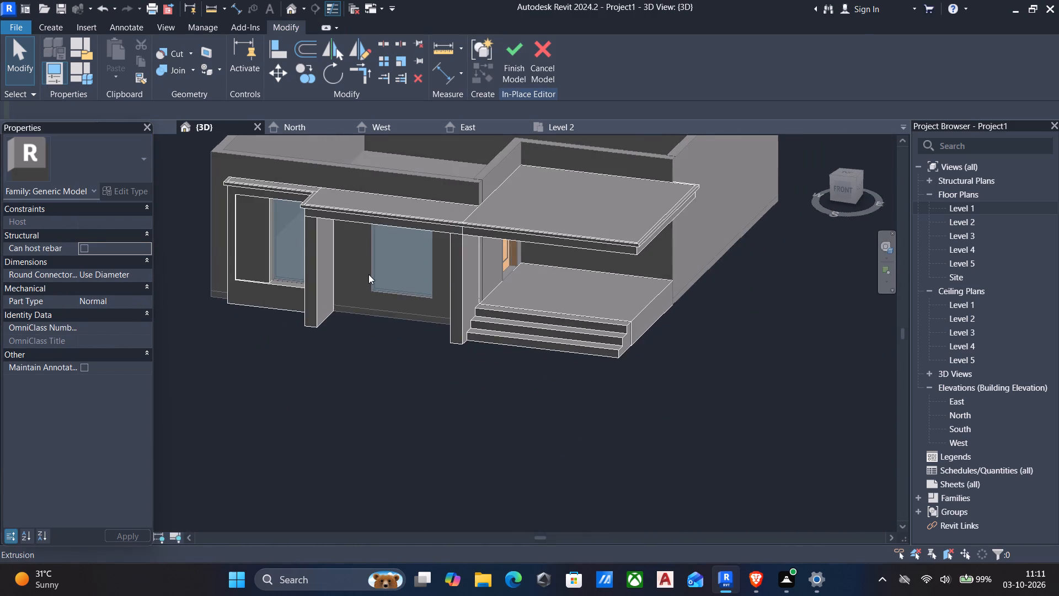
pyautogui.keyDown('shift'); pyautogui.moveTo(368, 274); pyautogui.dragTo(531, 281, button='middle'); pyautogui.keyUp('shift')
pyautogui.scroll(-1, 457, 264)
pyautogui.scroll(4, 381, 253)
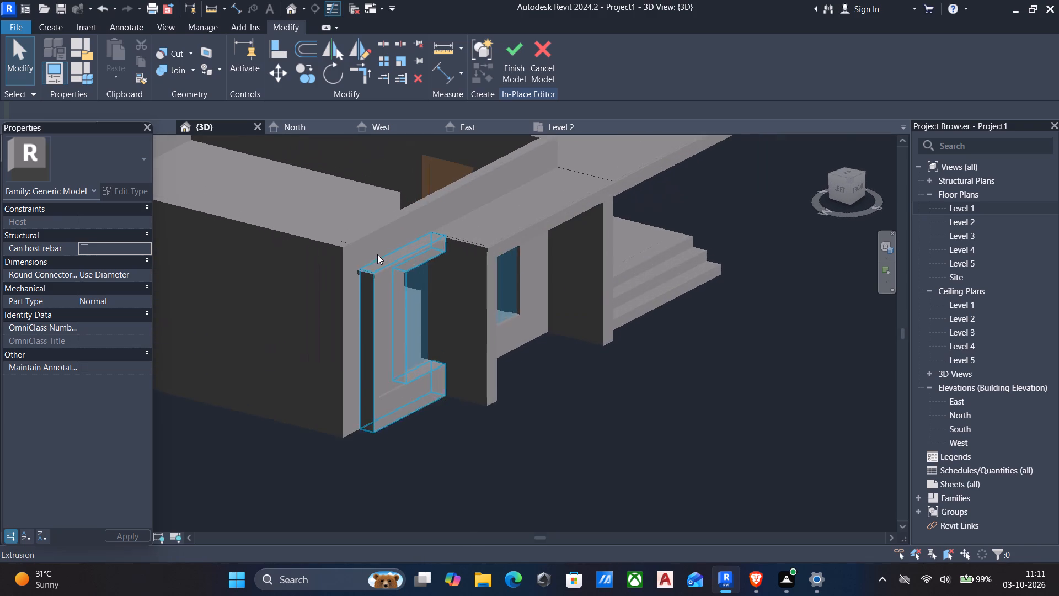
pyautogui.scroll(9, 370, 296)
pyautogui.scroll(-5, 368, 256)
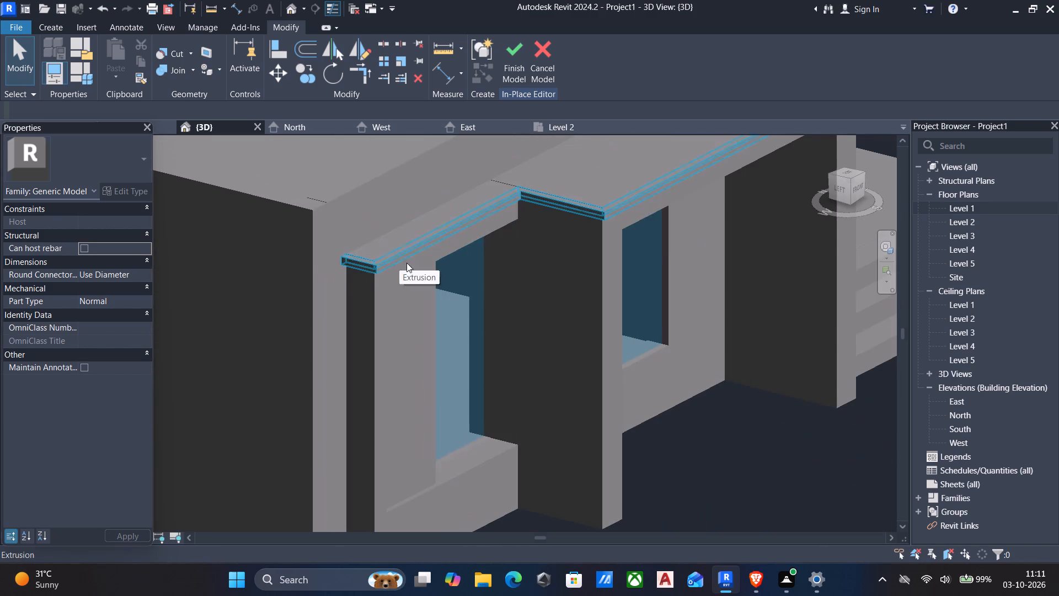
pyautogui.keyDown('shift'); pyautogui.moveTo(482, 267); pyautogui.dragTo(456, 270, button='middle'); pyautogui.keyUp('shift')
pyautogui.scroll(-6, 421, 279)
pyautogui.keyDown('shift'); pyautogui.moveTo(576, 265); pyautogui.dragTo(467, 288, button='middle'); pyautogui.keyUp('shift')
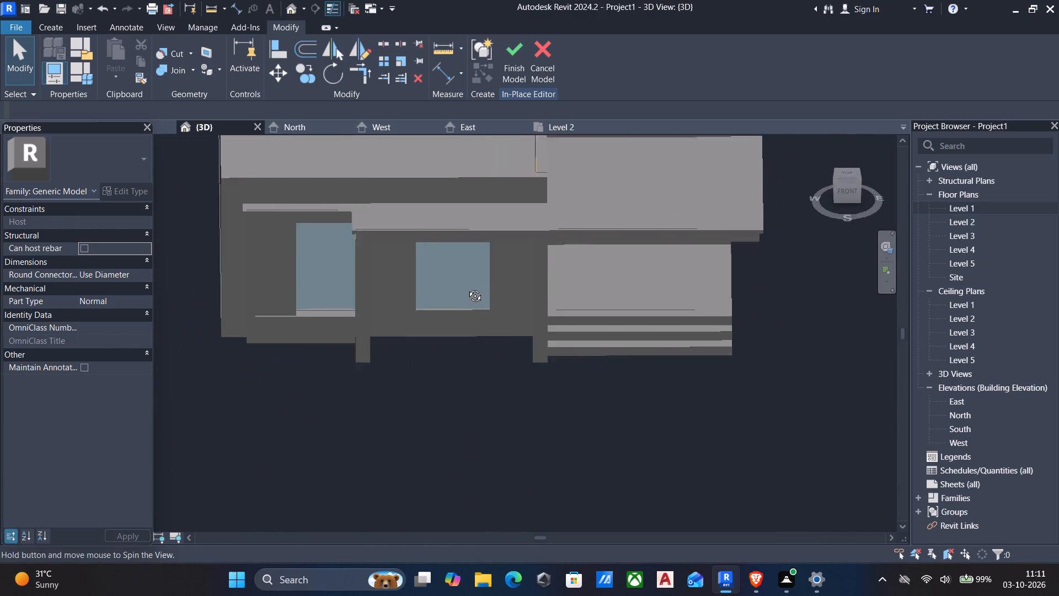
pyautogui.keyDown('shift'); pyautogui.moveTo(467, 288); pyautogui.dragTo(415, 276, button='middle'); pyautogui.keyUp('shift')
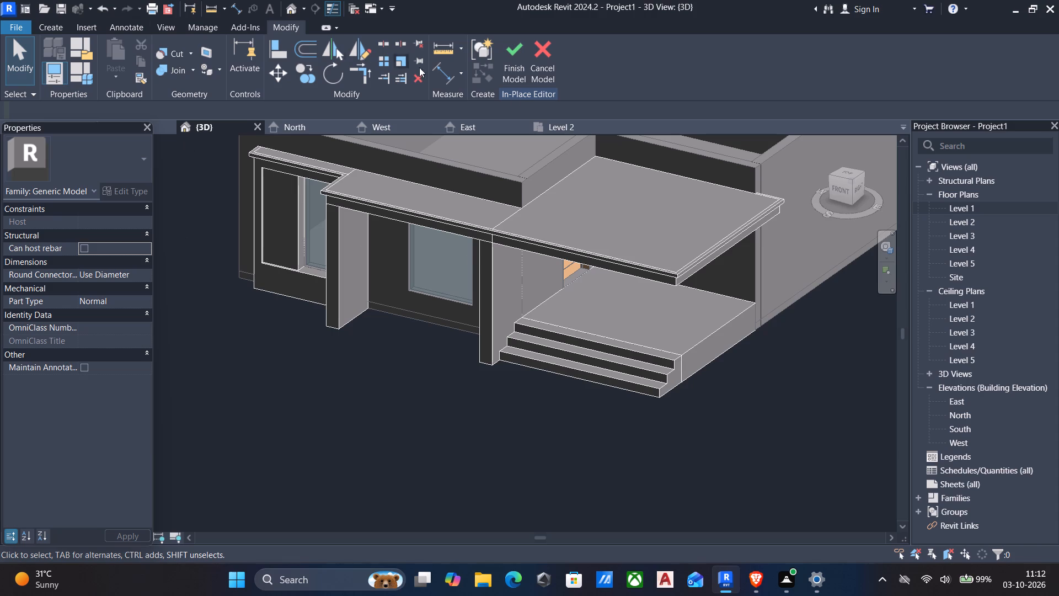
# Finish the in-place porch model.
pyautogui.click(510, 58)
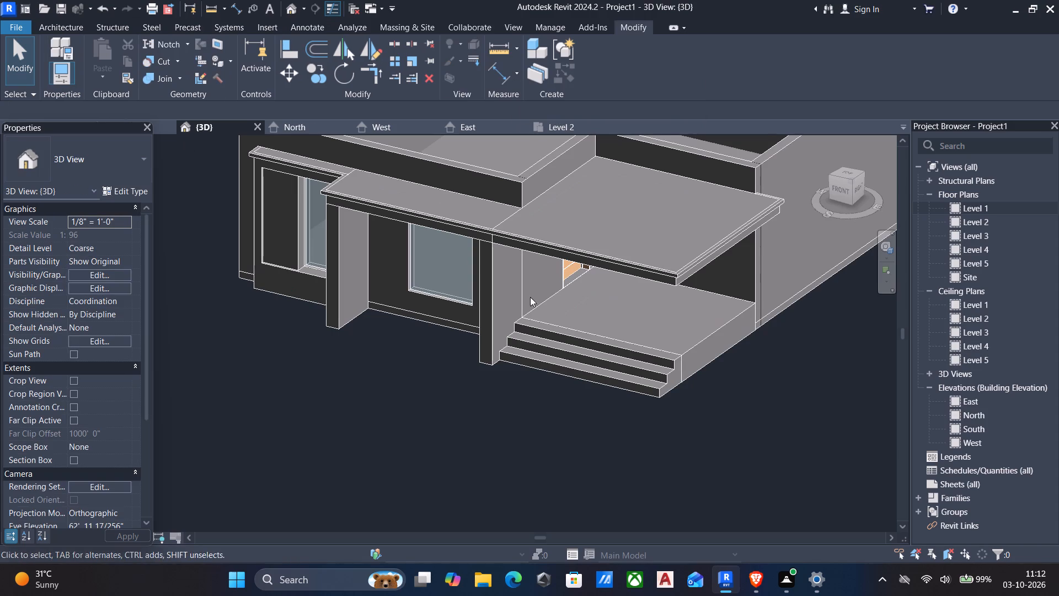
# Reopen the in-place generic model of the porch and canopy for editing.
pyautogui.scroll(-3, 530, 313)
pyautogui.keyDown('shift'); pyautogui.moveTo(530, 313); pyautogui.dragTo(628, 266, button='middle'); pyautogui.keyUp('shift')
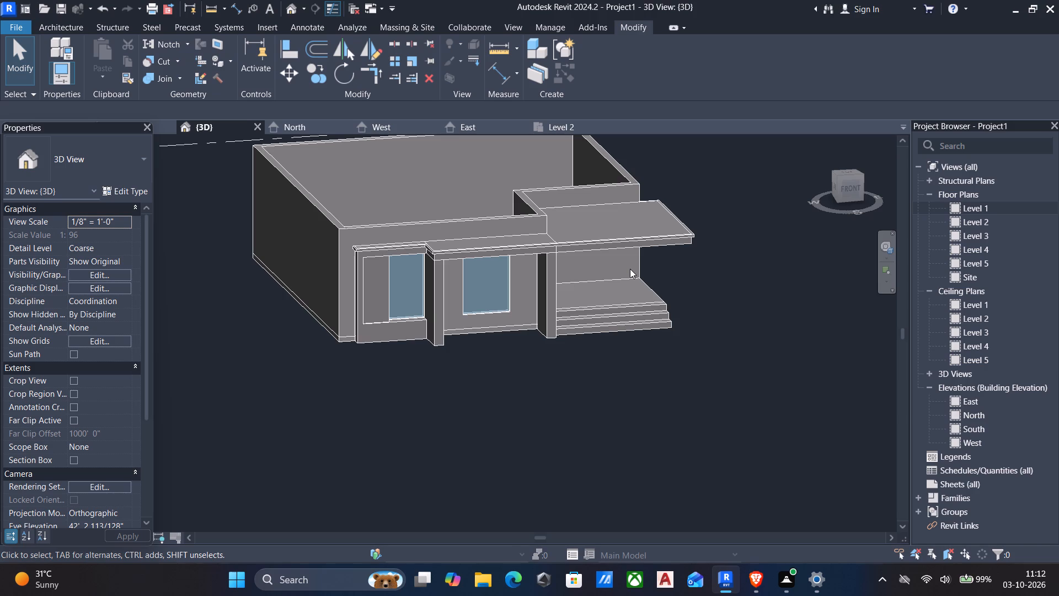
pyautogui.click(855, 190)
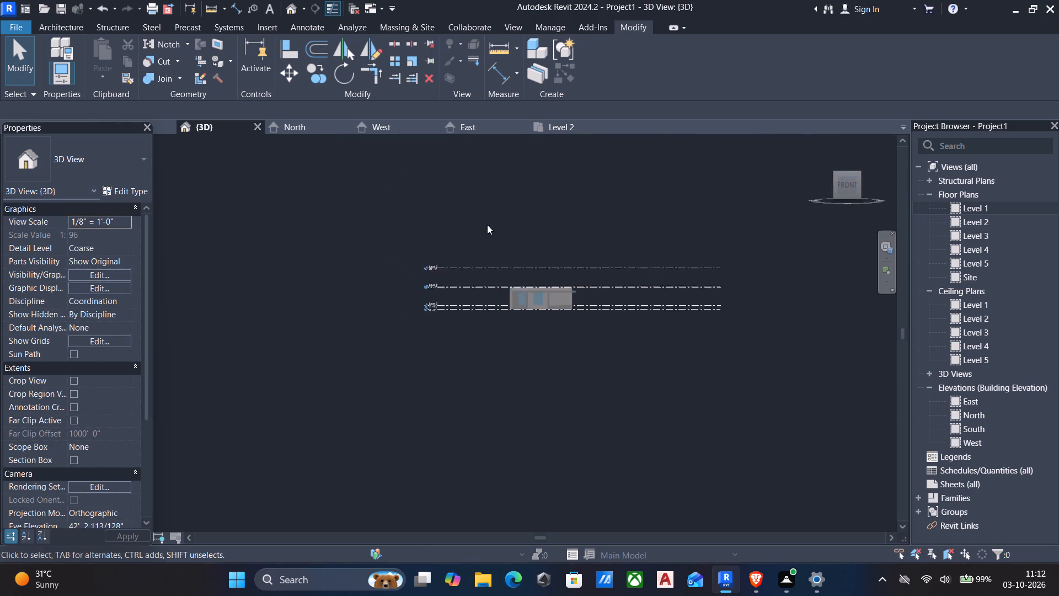
pyautogui.scroll(-1, 514, 392)
pyautogui.keyDown('shift'); pyautogui.moveTo(515, 392); pyautogui.dragTo(468, 462, button='middle'); pyautogui.keyUp('shift')
pyautogui.scroll(4, 410, 349)
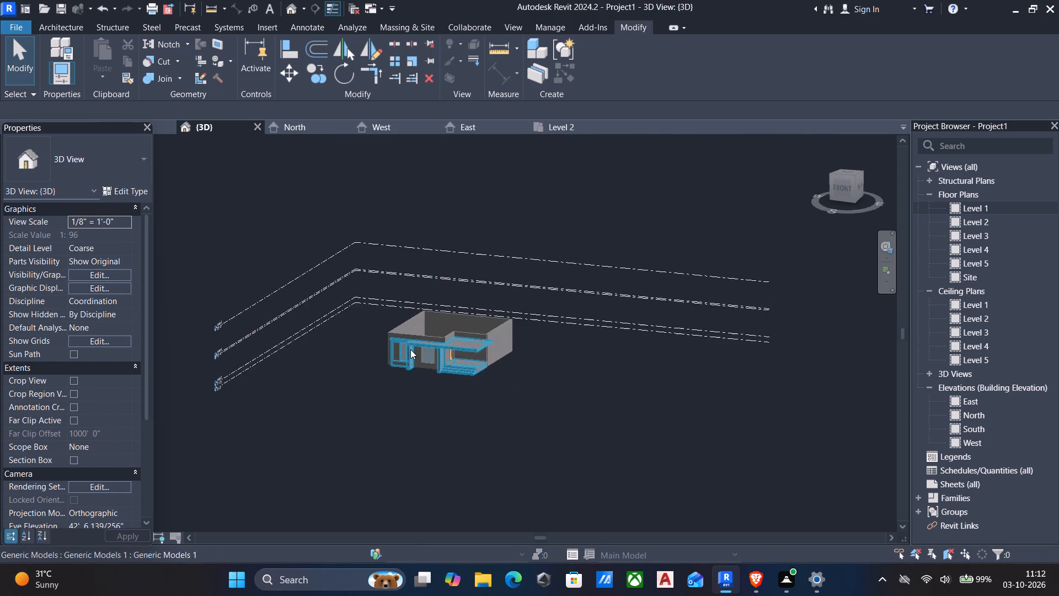
pyautogui.scroll(5, 431, 343)
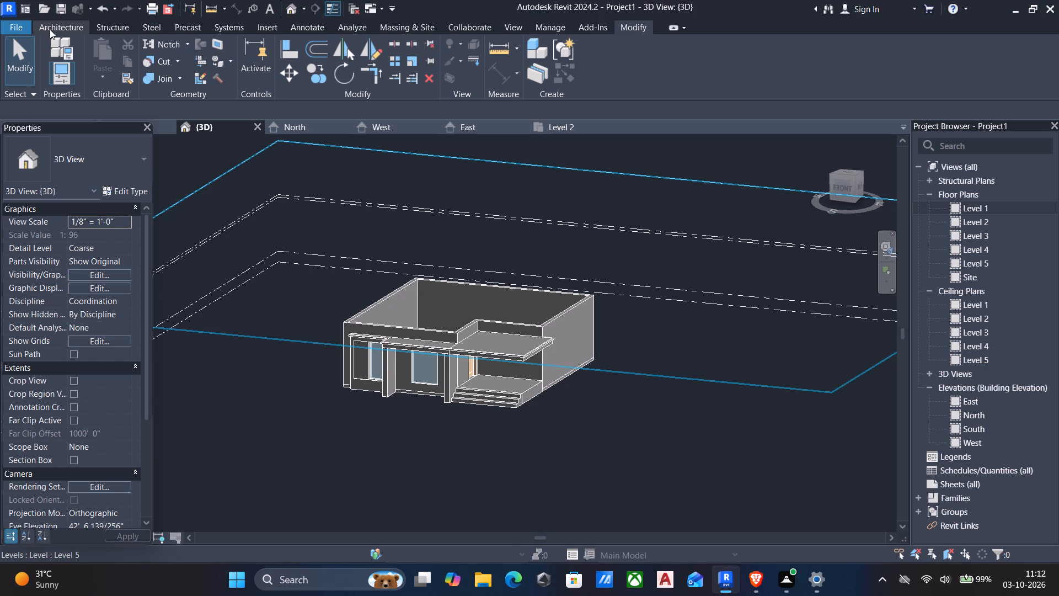
pyautogui.click(50, 29)
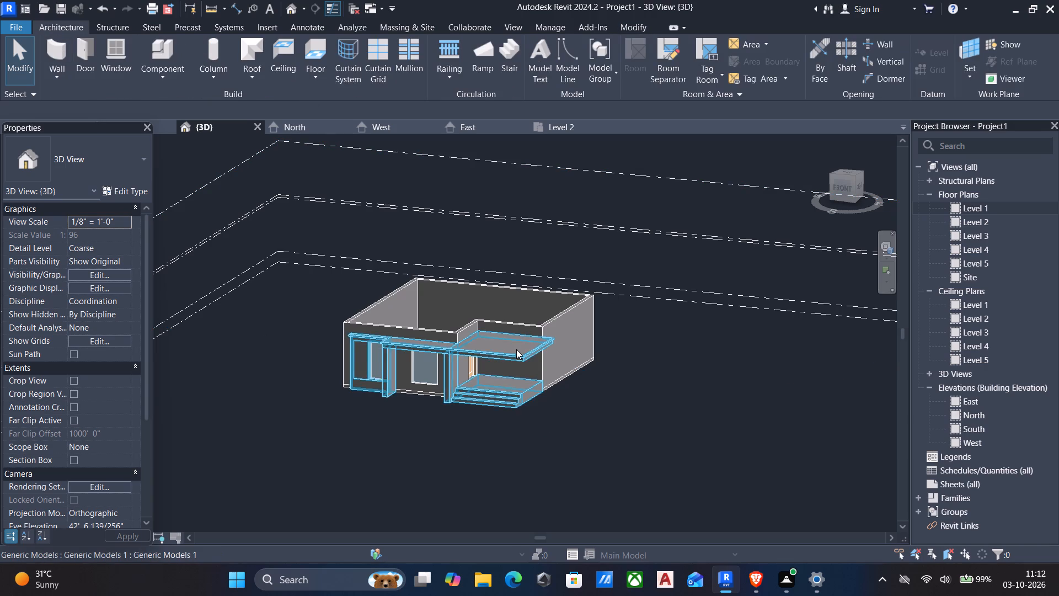
pyautogui.click(515, 353)
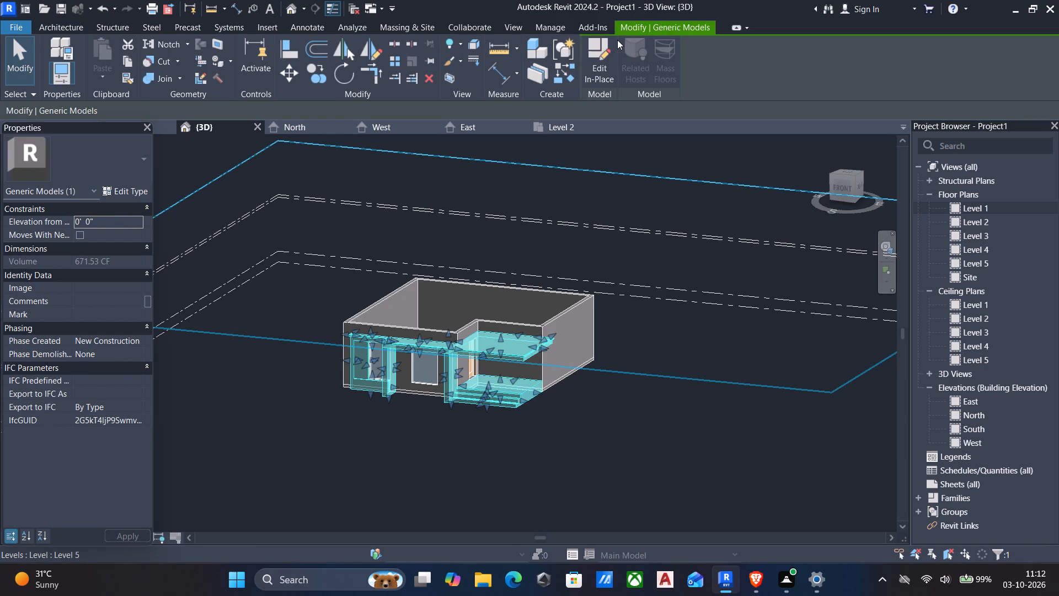
pyautogui.click(592, 52)
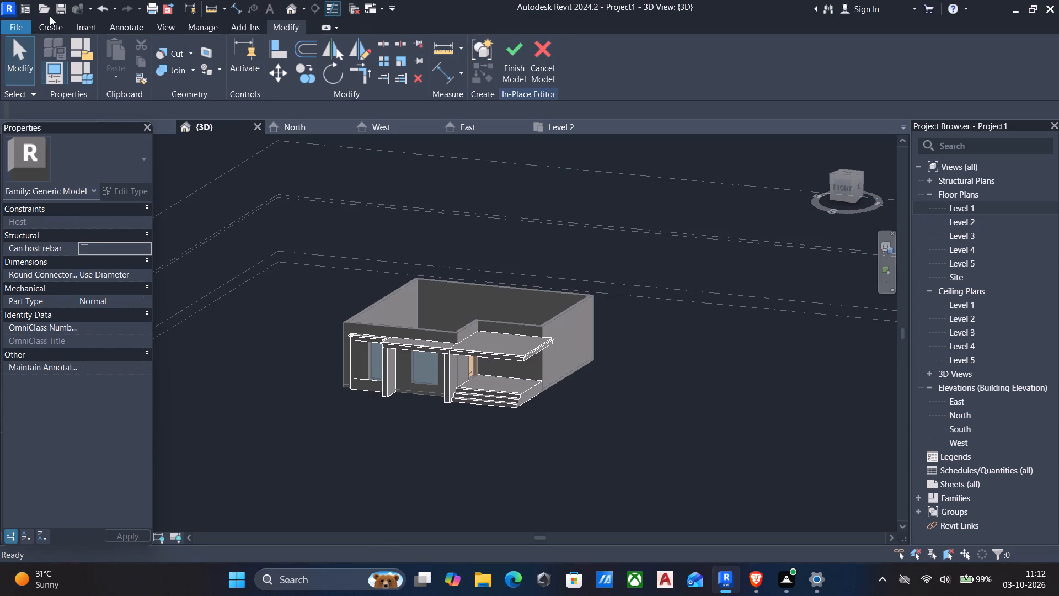
# Start a new solid extrusion and set its work plane to the front face of the 9" wall above the canopy.
pyautogui.click(44, 22)
pyautogui.click(109, 49)
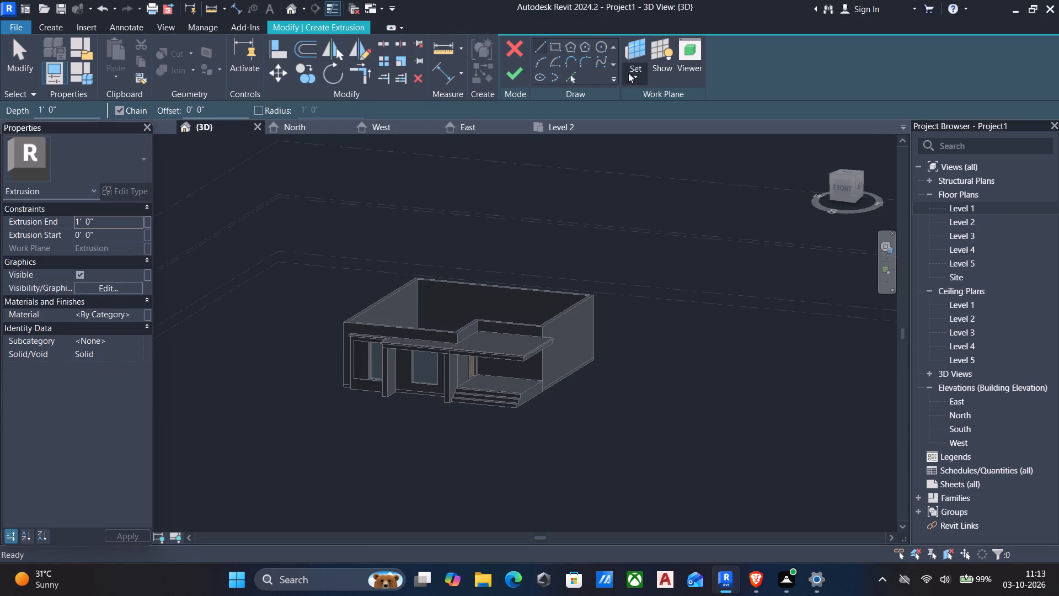
pyautogui.click(632, 75)
pyautogui.click(672, 123)
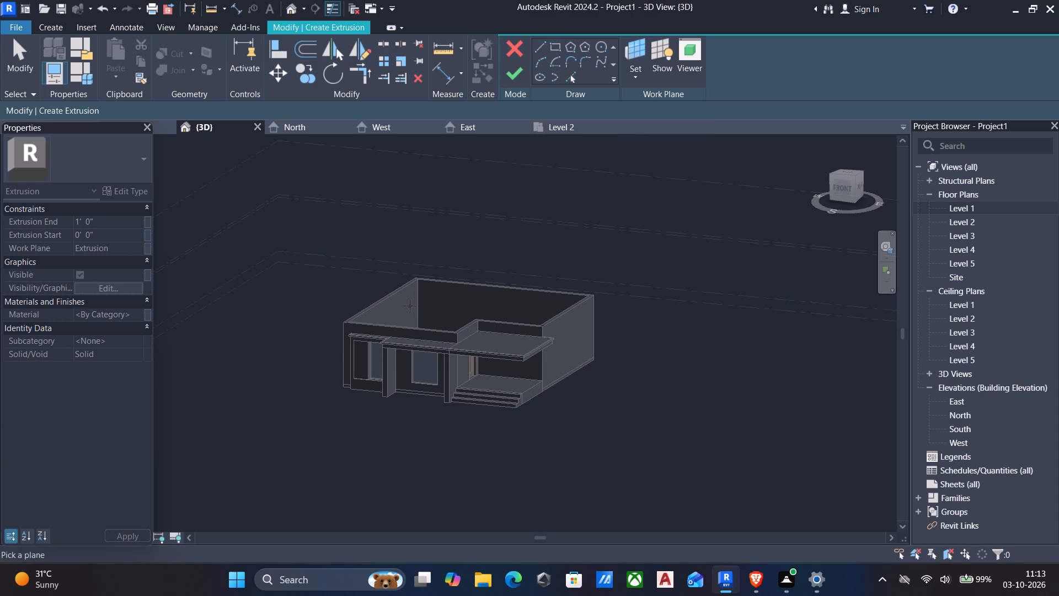
pyautogui.scroll(5, 409, 296)
pyautogui.moveTo(433, 355); pyautogui.dragTo(482, 265, button='middle')
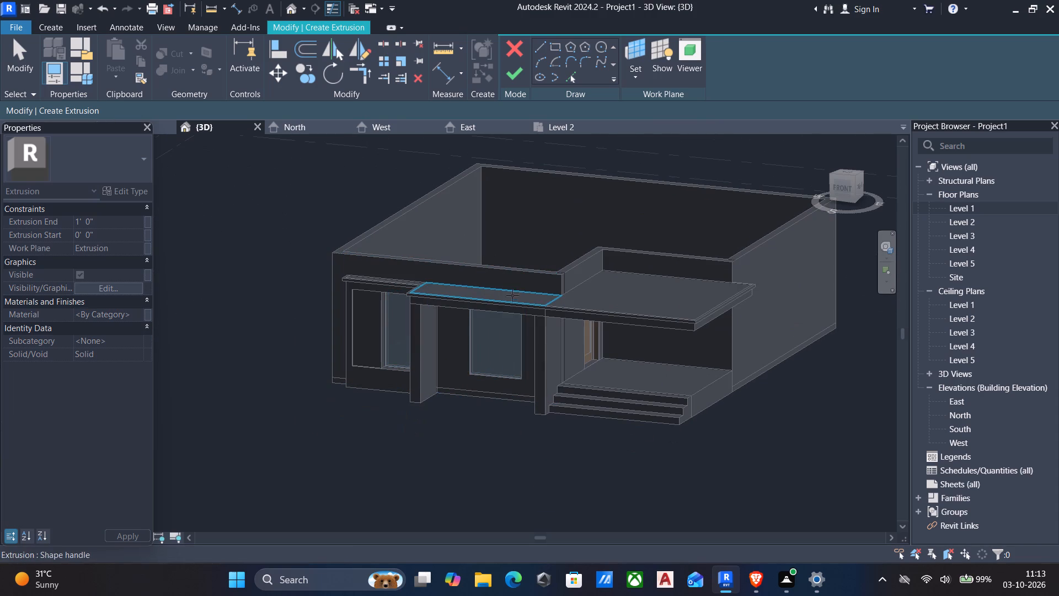
pyautogui.click(502, 273)
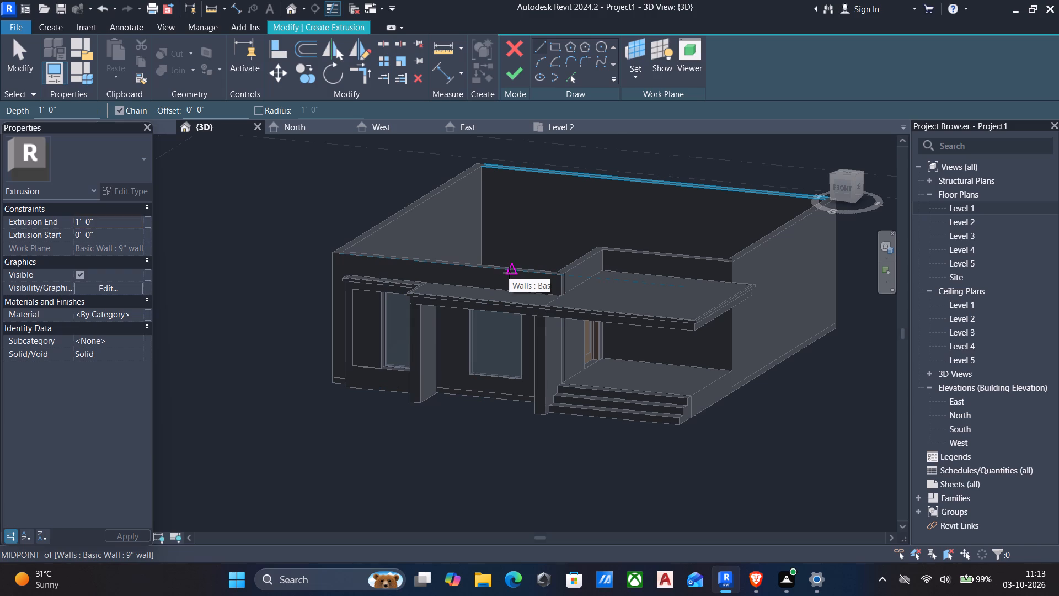
# Sketch an 11' 0" by 9' 1" rectangle in front view between the two porch columns, from their base to the canopy's underside.
pyautogui.click(555, 46)
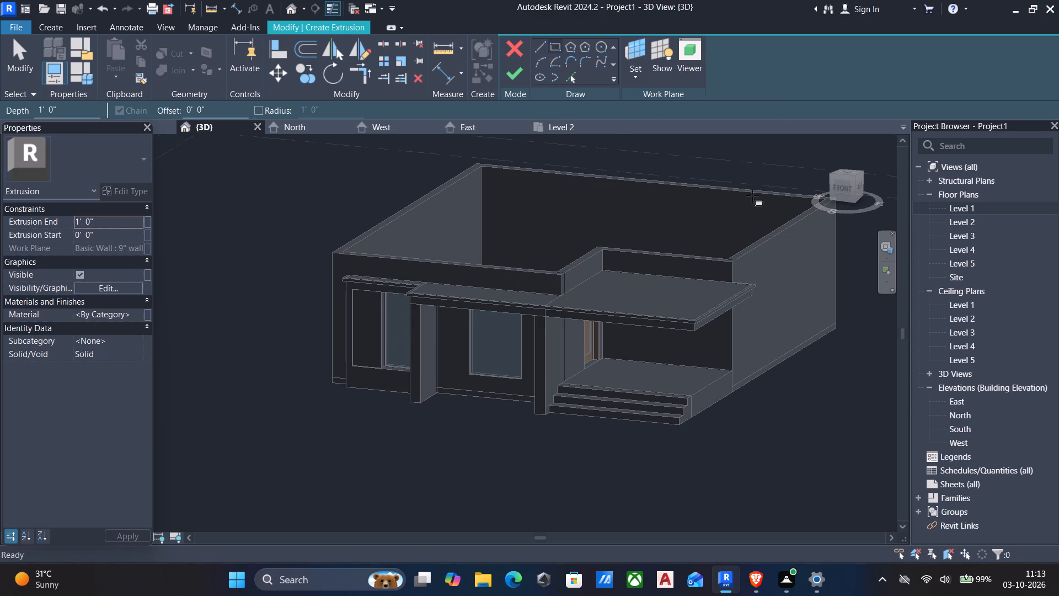
pyautogui.click(837, 189)
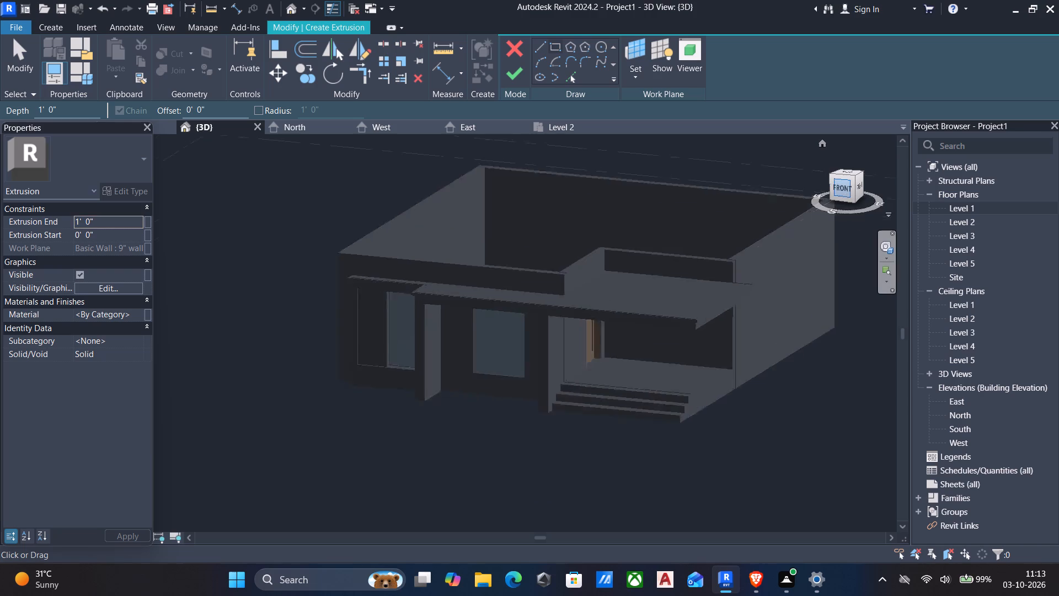
pyautogui.scroll(4, 388, 375)
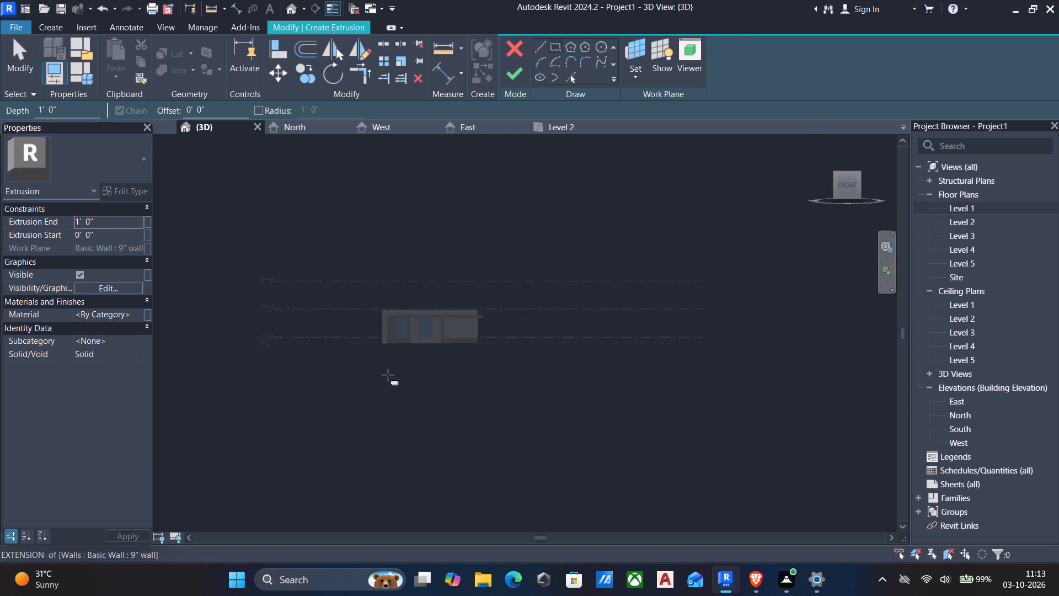
pyautogui.scroll(8, 388, 375)
pyautogui.scroll(1, 483, 326)
pyautogui.moveTo(483, 326); pyautogui.dragTo(482, 381, button='middle')
pyautogui.scroll(2, 605, 367)
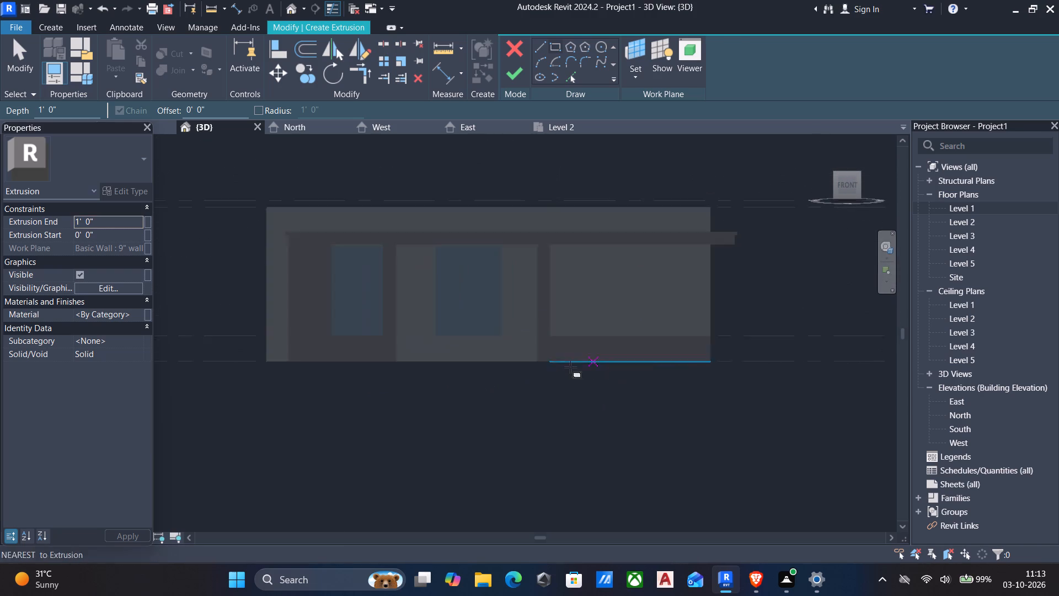
pyautogui.scroll(3, 570, 367)
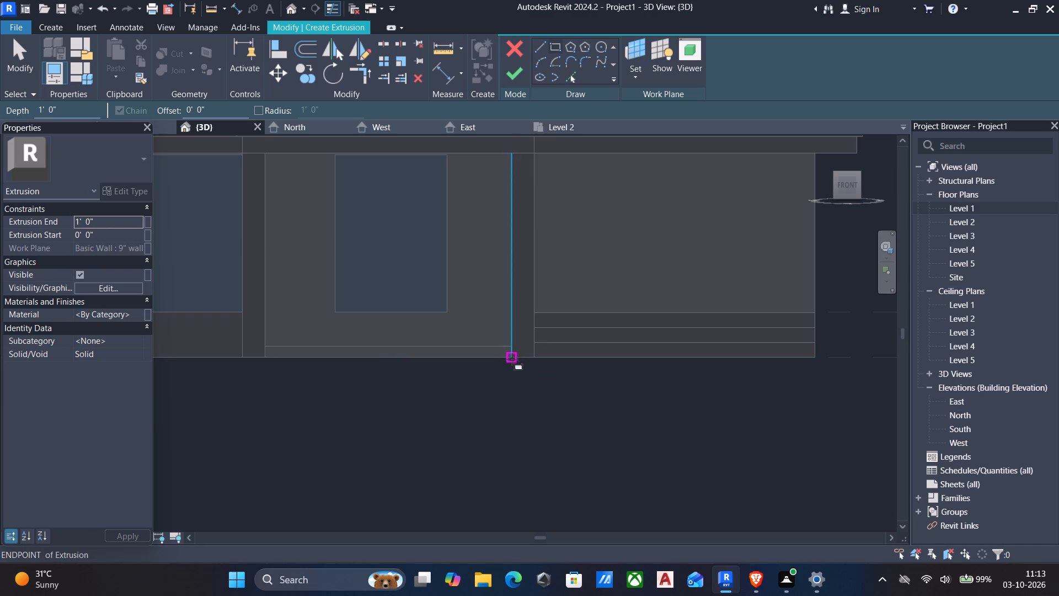
pyautogui.click(512, 356)
pyautogui.moveTo(461, 333); pyautogui.dragTo(504, 369, button='middle')
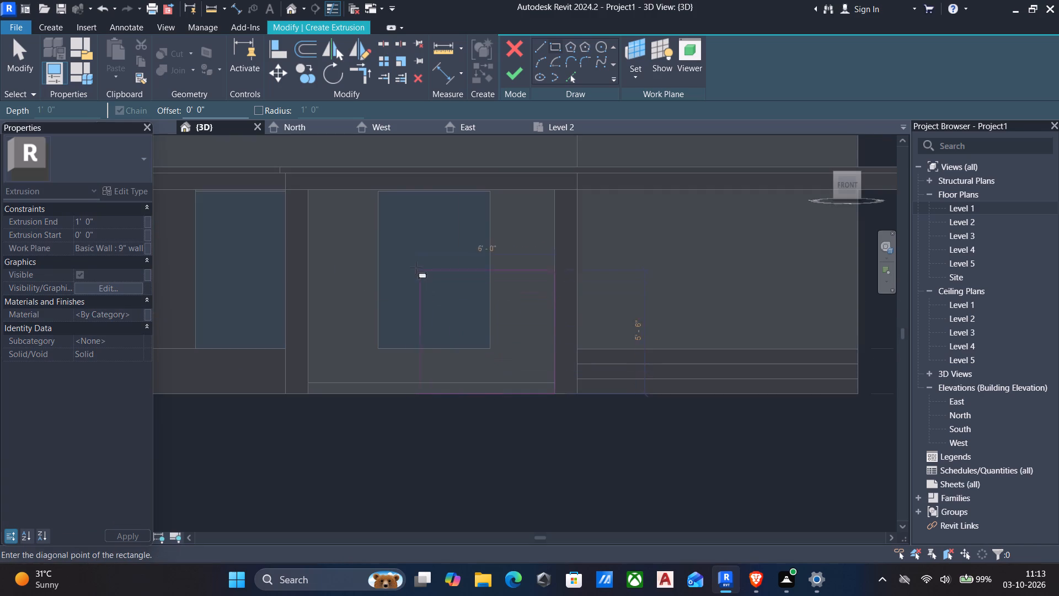
pyautogui.click(310, 194)
pyautogui.press('Escape')
pyautogui.press('Escape')
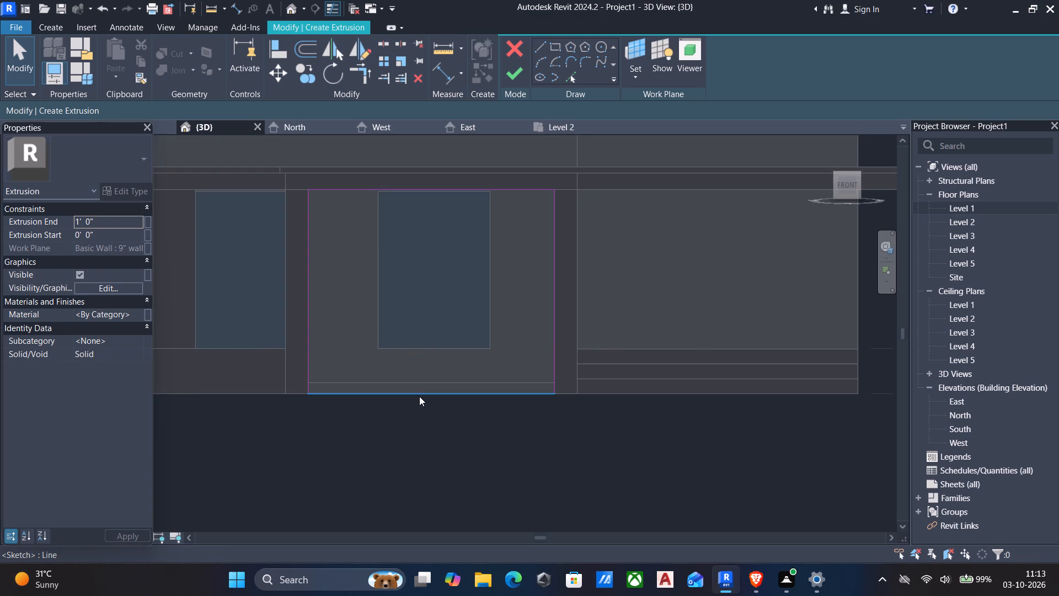
# Raise the bottom line of the rectangle sketch to 1' 0" above the column base.
pyautogui.click(420, 396)
pyautogui.press('Up')
pyautogui.press('Up')
pyautogui.press('Up')
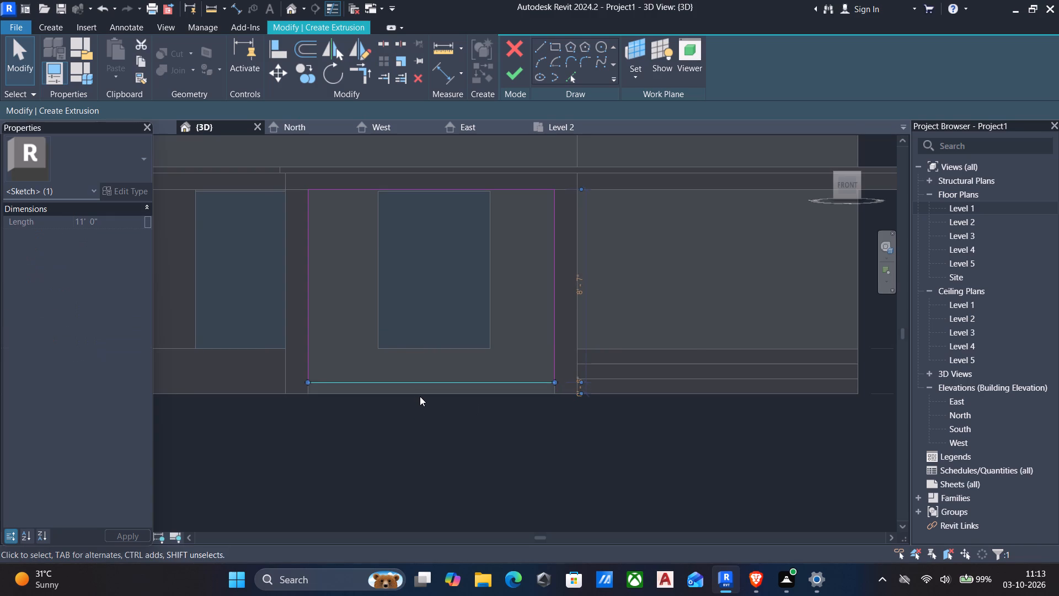
pyautogui.press('Up')
pyautogui.press('Up')
pyautogui.press('Up')
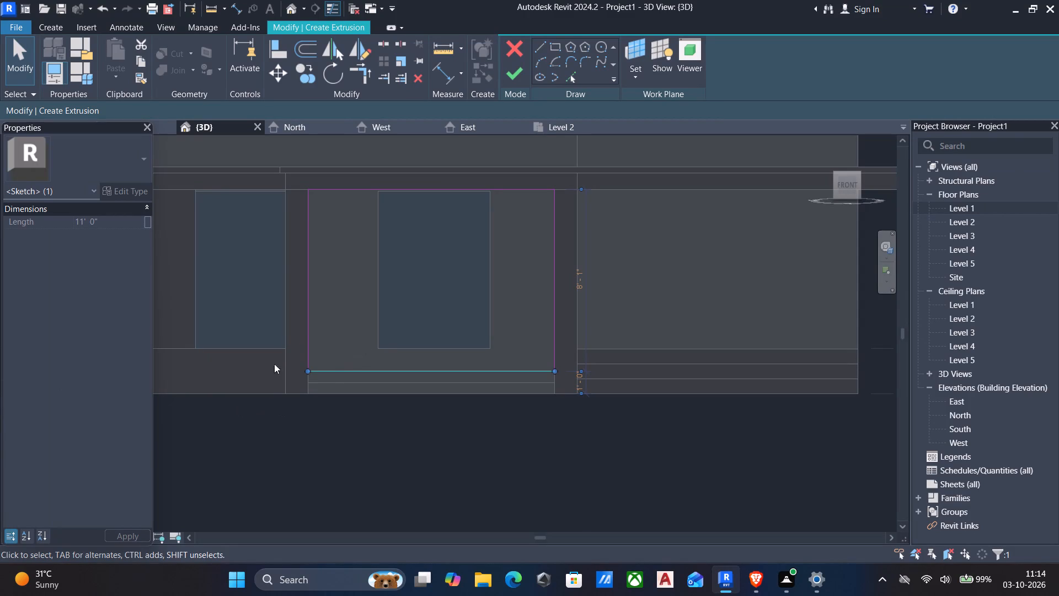
# Finish the rectangle sketch between the porch columns as a solid extrusion 1' 0" deep.
pyautogui.click(507, 71)
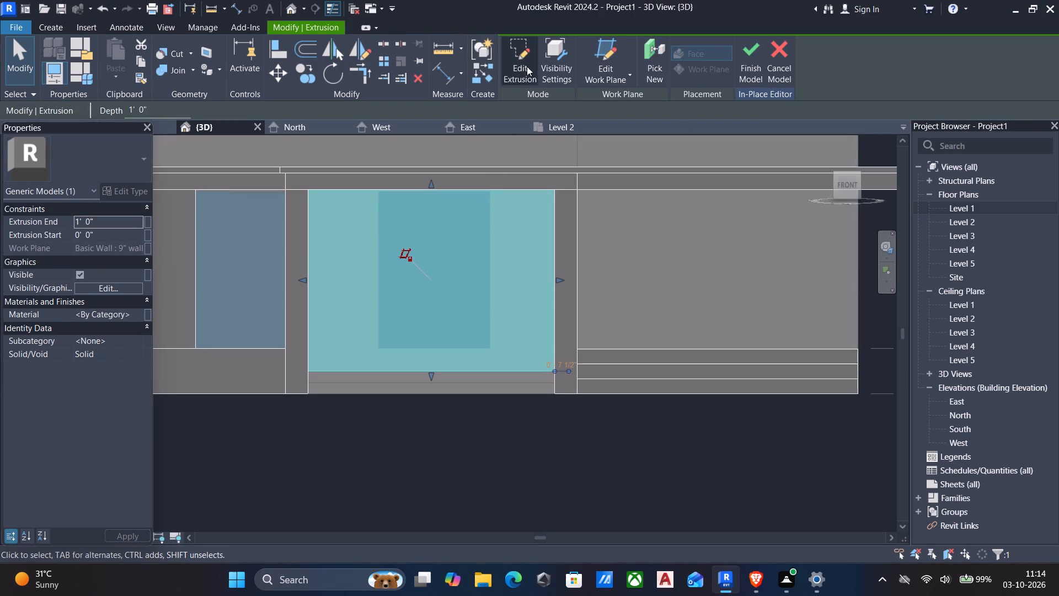
# Reopen the extrusion's sketch and add a rectangle 5' 0" wide and about 5' 10" high over the window, starting at its sill.
pyautogui.click(516, 53)
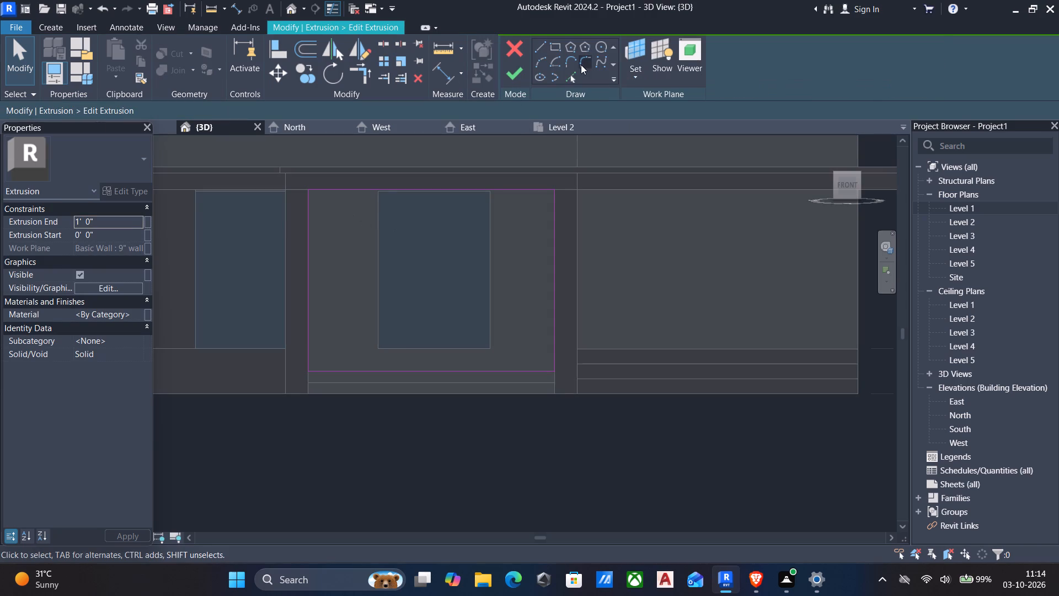
pyautogui.click(553, 45)
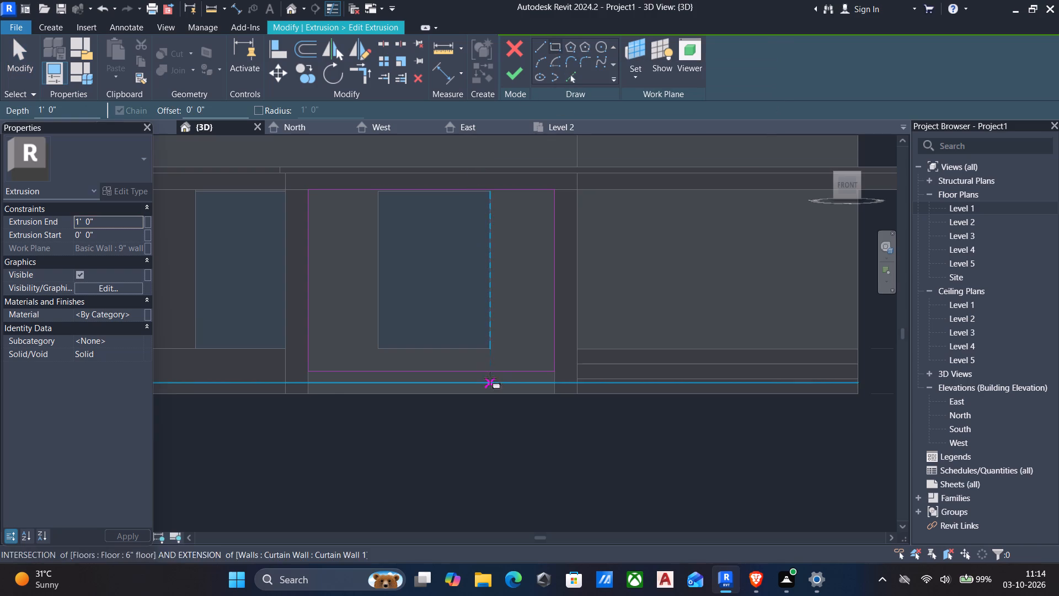
pyautogui.scroll(1, 484, 352)
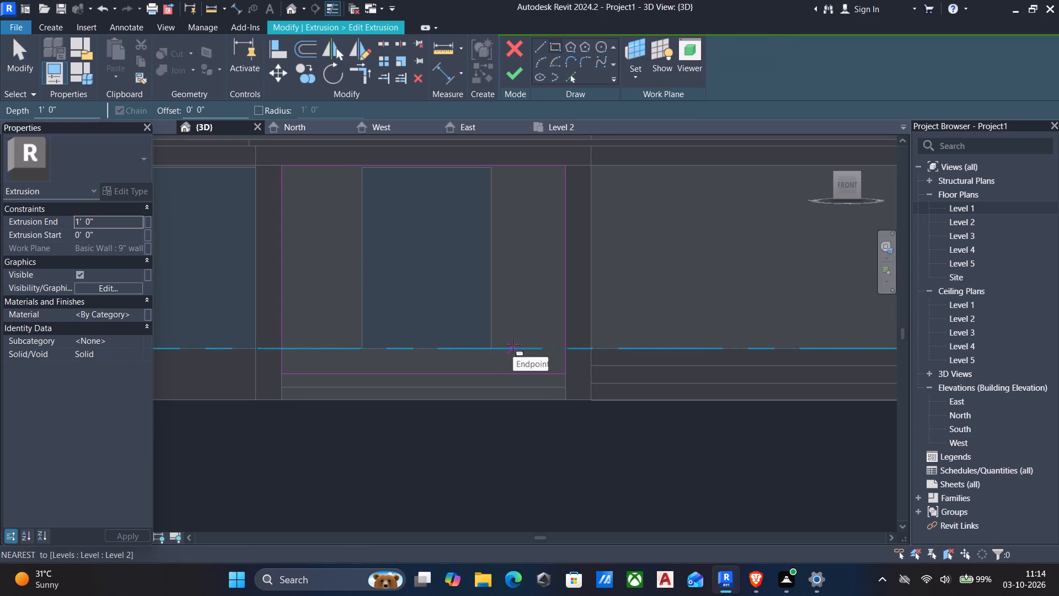
pyautogui.click(495, 349)
pyautogui.moveTo(419, 227); pyautogui.dragTo(426, 312, button='middle')
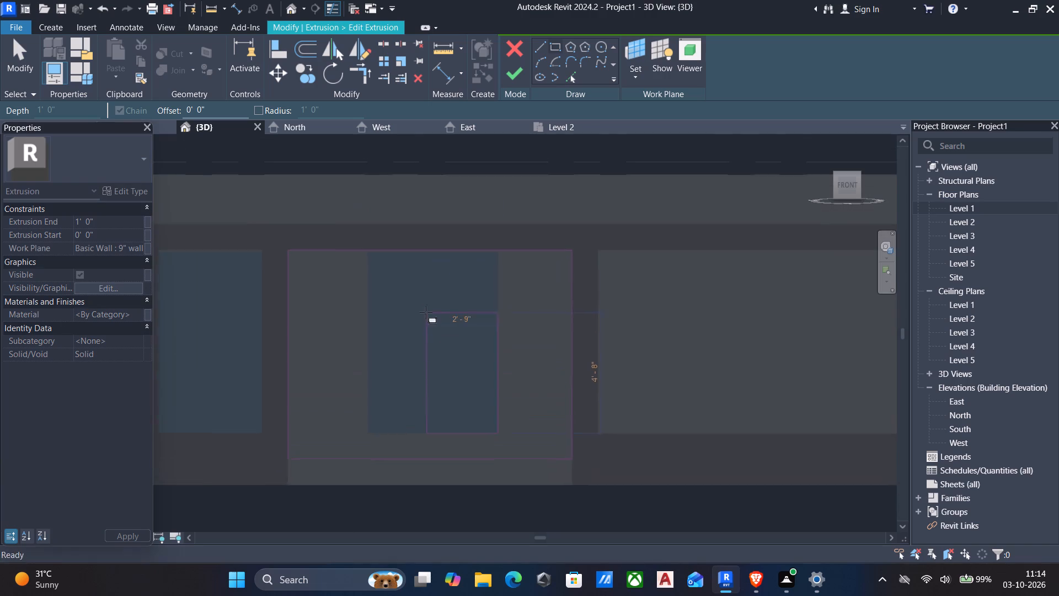
pyautogui.scroll(4, 398, 283)
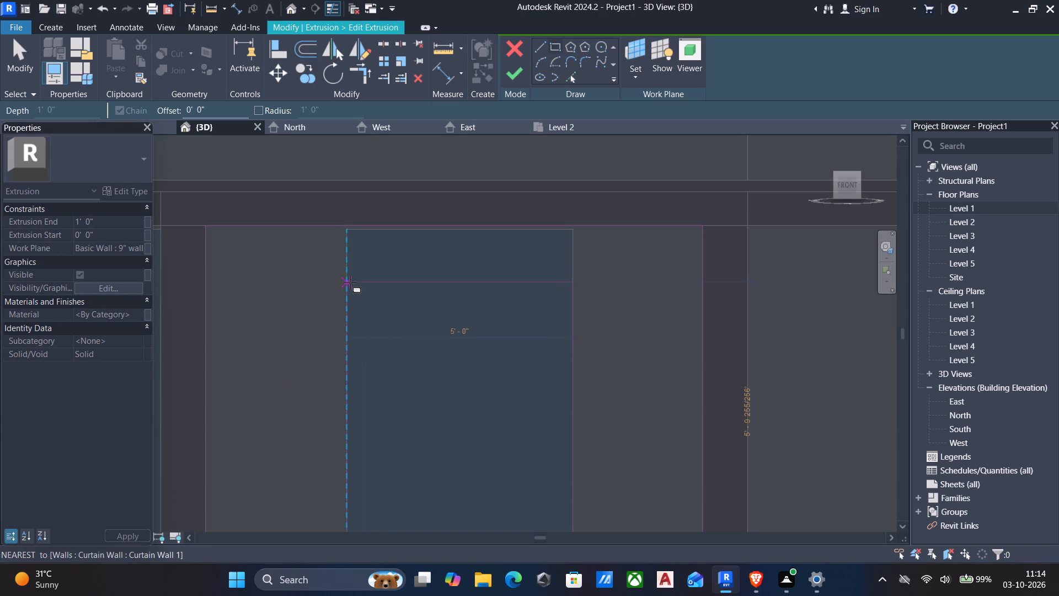
pyautogui.click(350, 282)
pyautogui.press('Escape')
pyautogui.press('Escape')
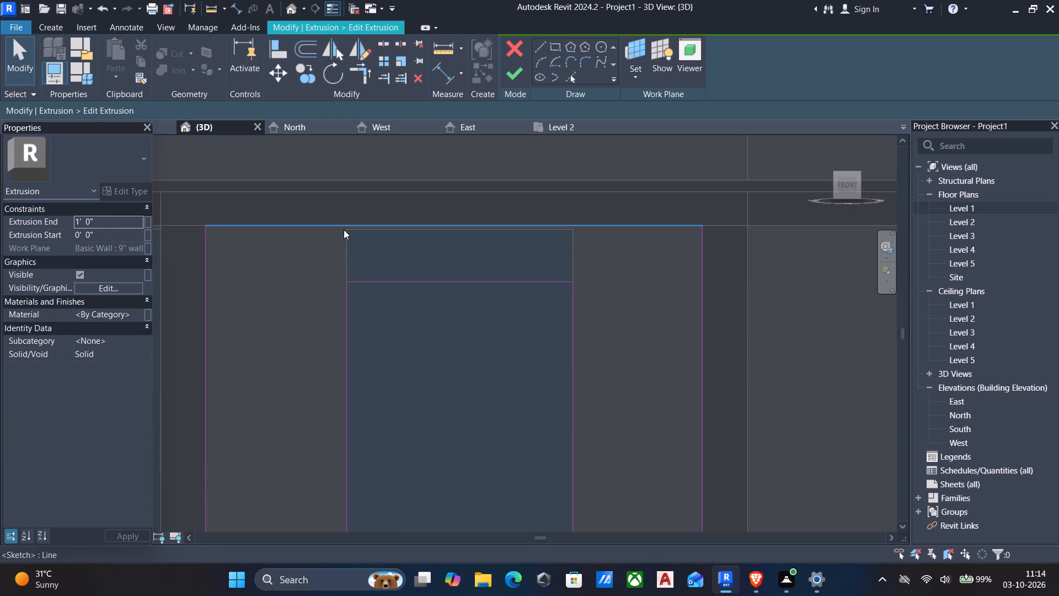
# Split the outer rectangle's top line at a point above the window, about 6' 3" from its right end.
pyautogui.write('sl')
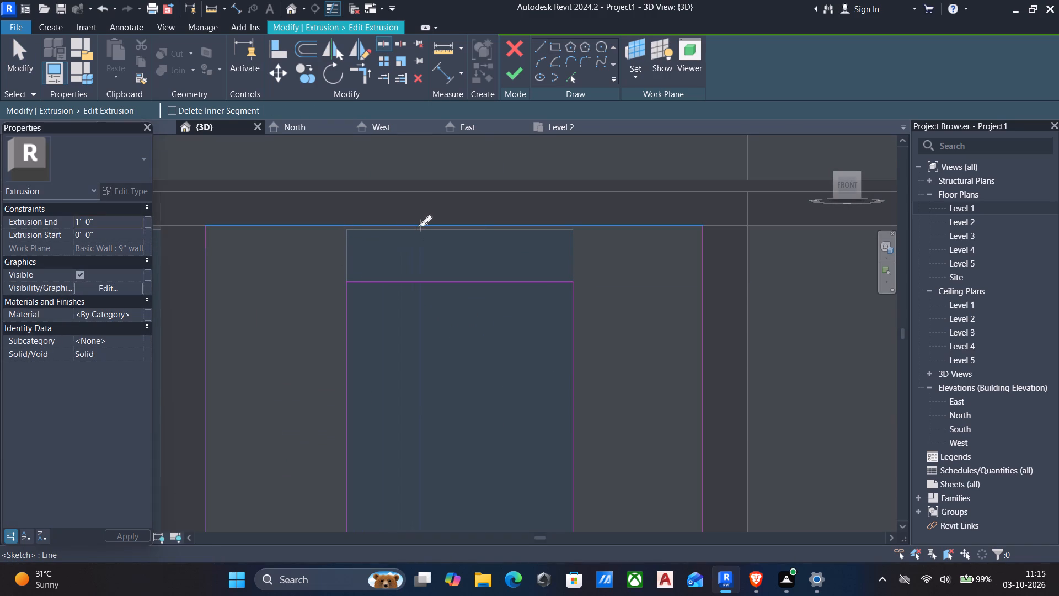
pyautogui.click(421, 224)
pyautogui.press('Escape')
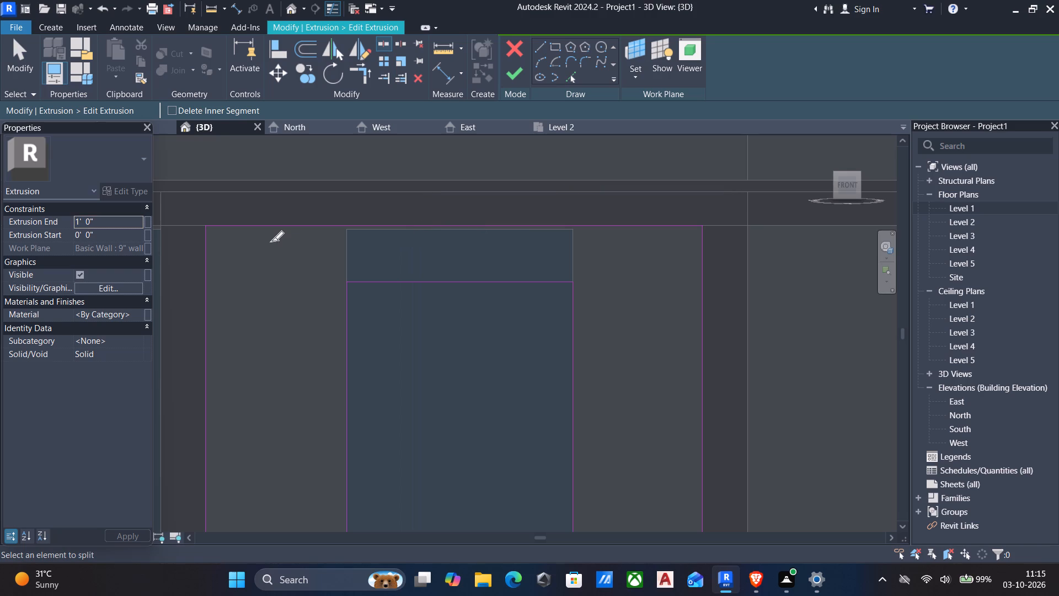
pyautogui.press('Escape')
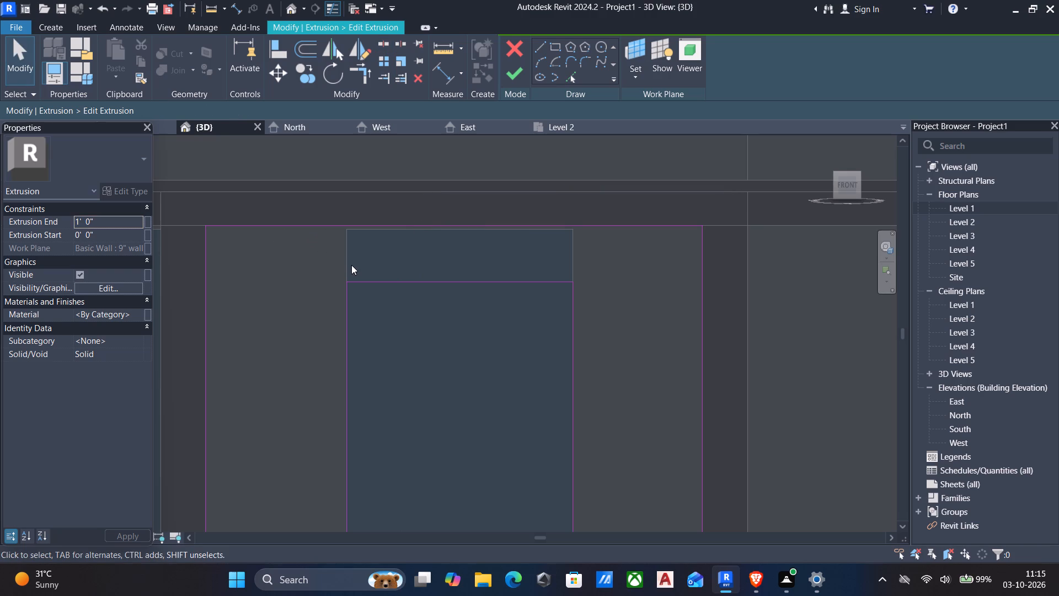
# Delete the top line of the inner rectangle drawn over the window.
pyautogui.click(414, 284)
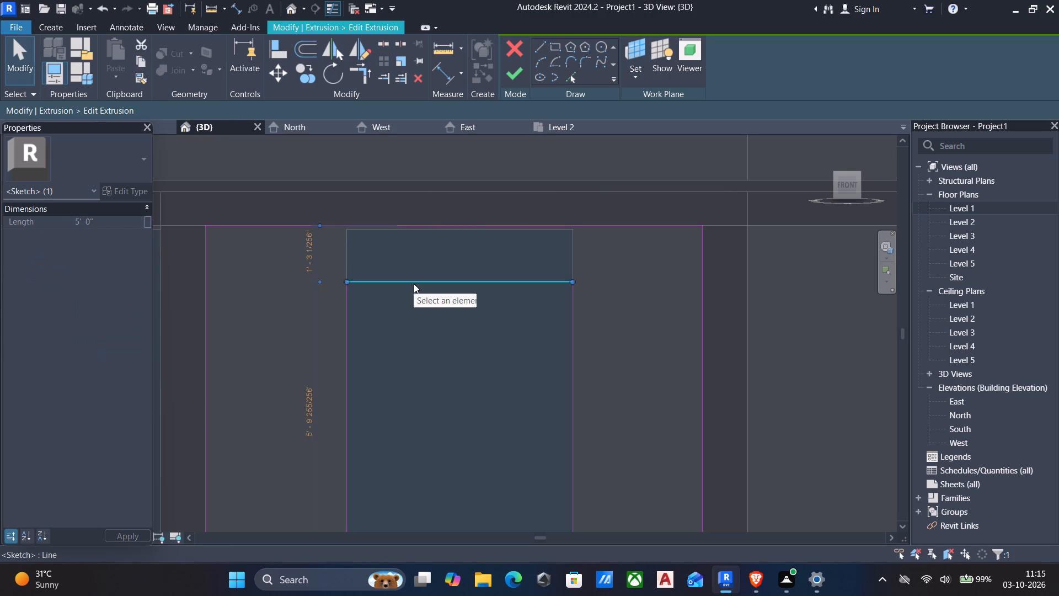
pyautogui.press('Delete')
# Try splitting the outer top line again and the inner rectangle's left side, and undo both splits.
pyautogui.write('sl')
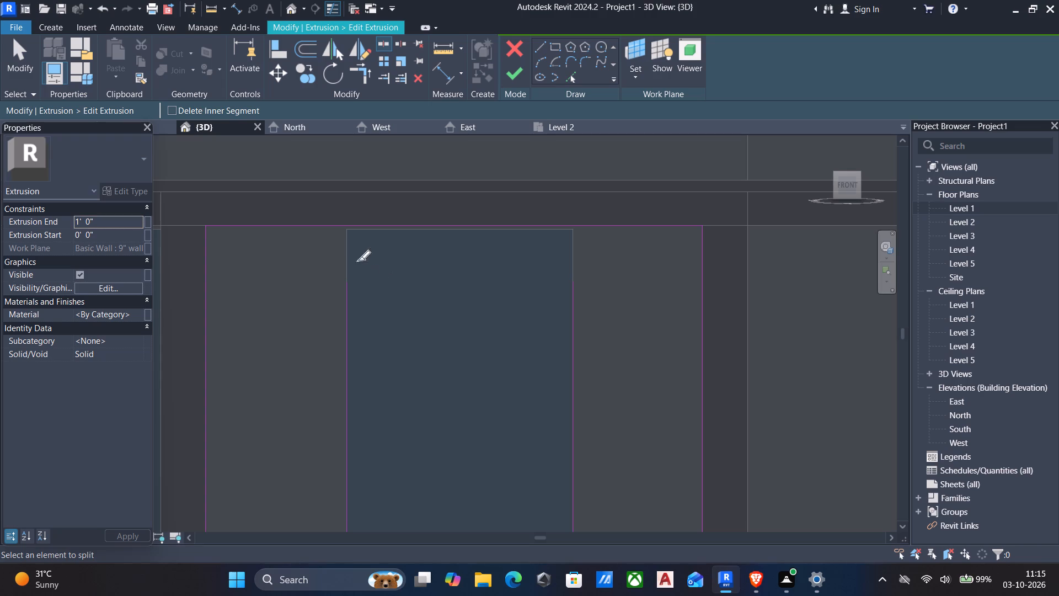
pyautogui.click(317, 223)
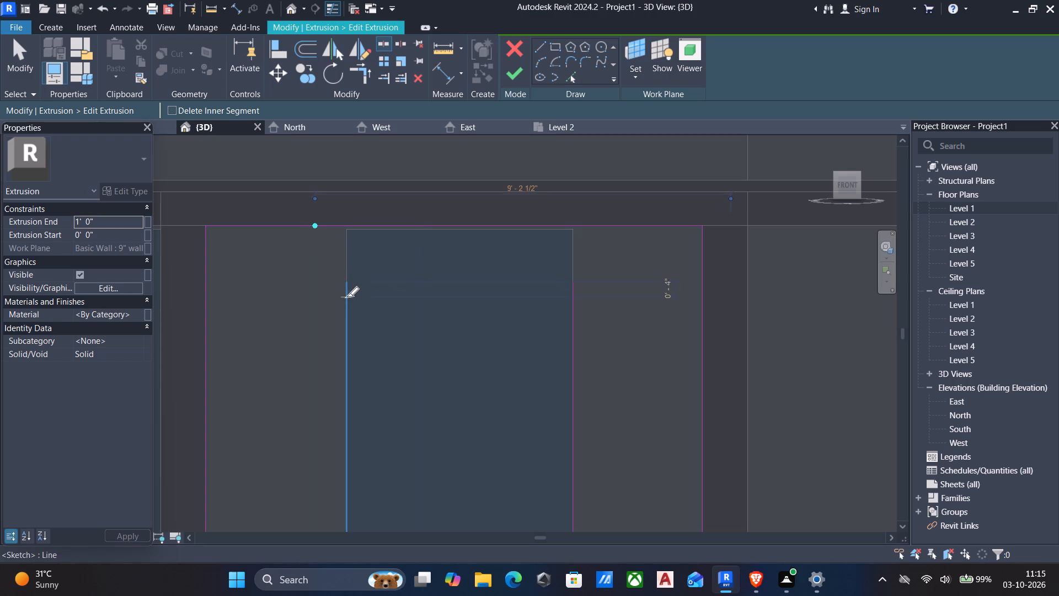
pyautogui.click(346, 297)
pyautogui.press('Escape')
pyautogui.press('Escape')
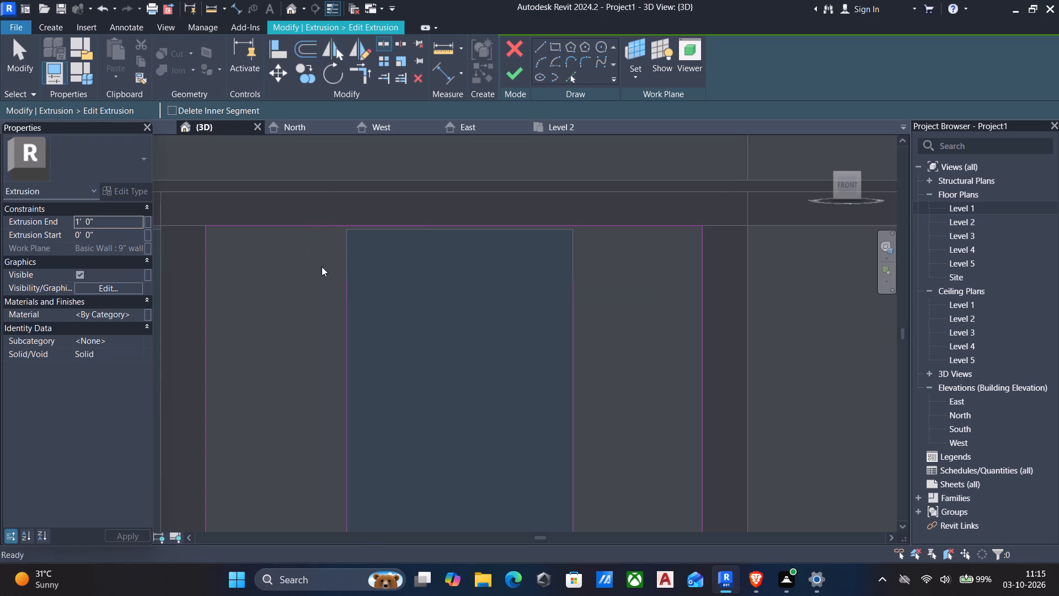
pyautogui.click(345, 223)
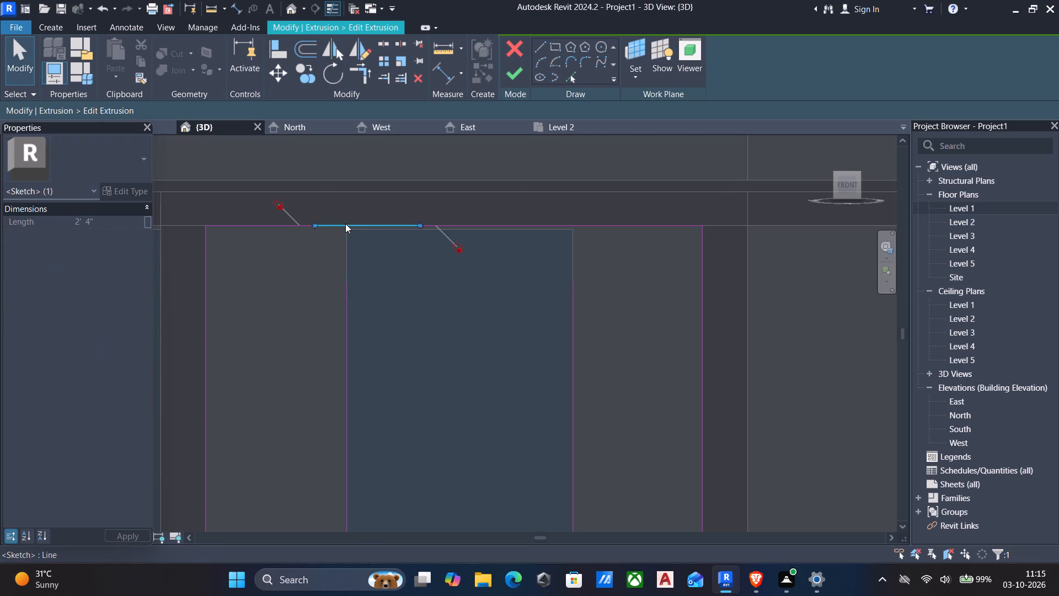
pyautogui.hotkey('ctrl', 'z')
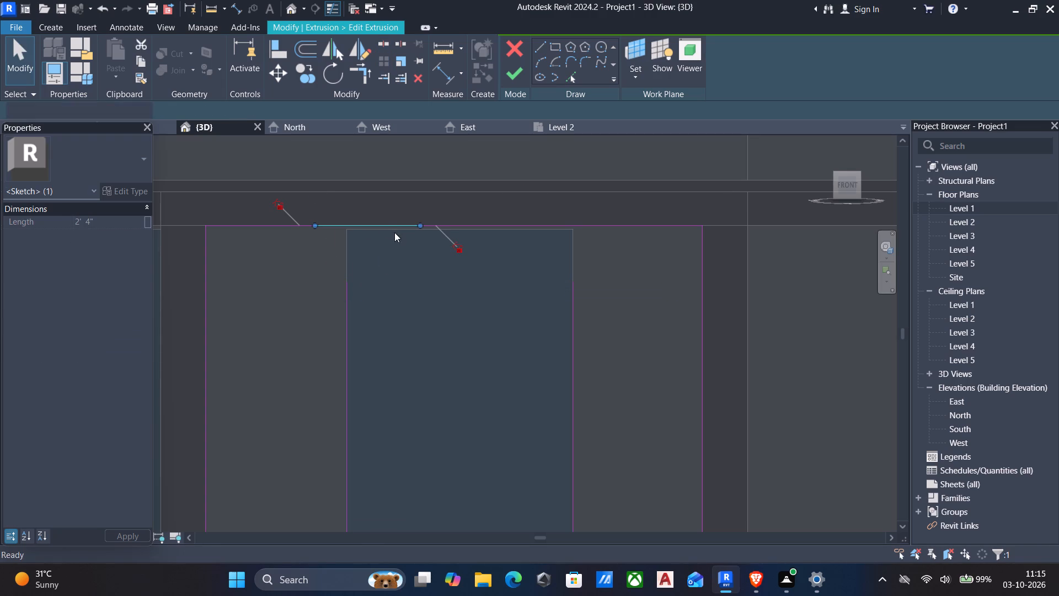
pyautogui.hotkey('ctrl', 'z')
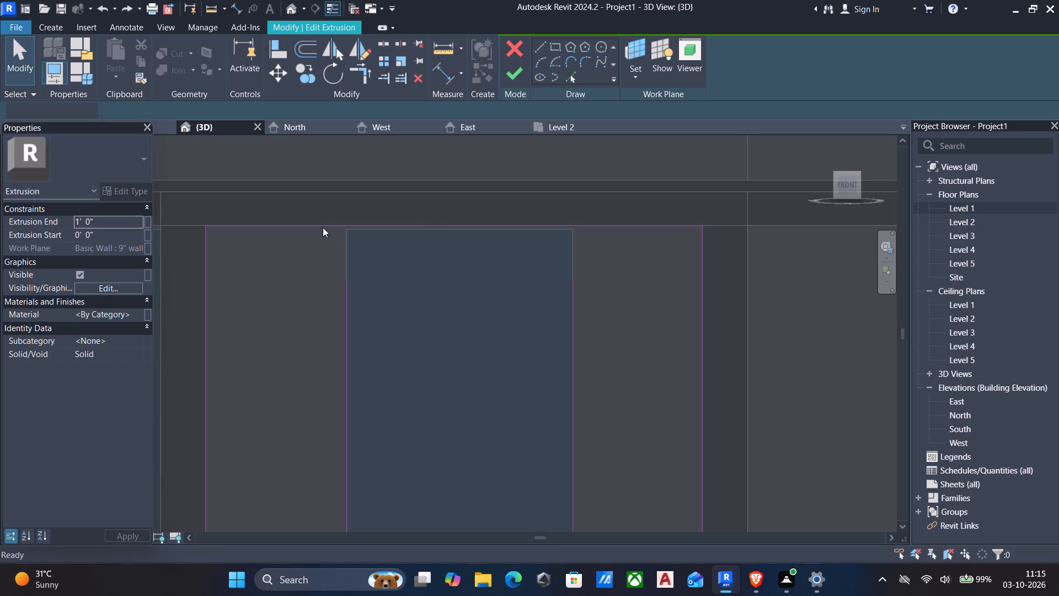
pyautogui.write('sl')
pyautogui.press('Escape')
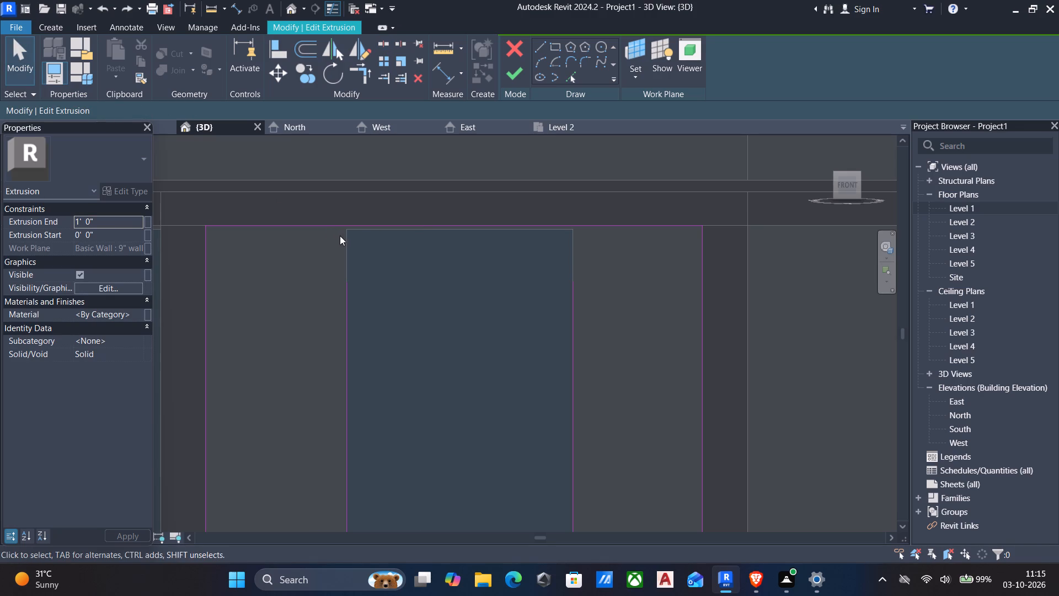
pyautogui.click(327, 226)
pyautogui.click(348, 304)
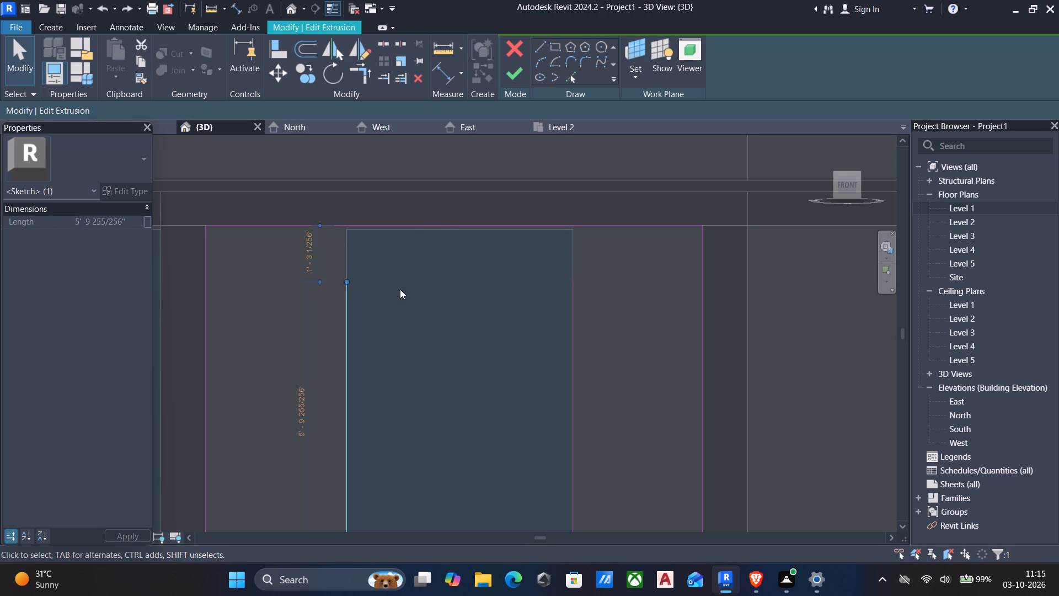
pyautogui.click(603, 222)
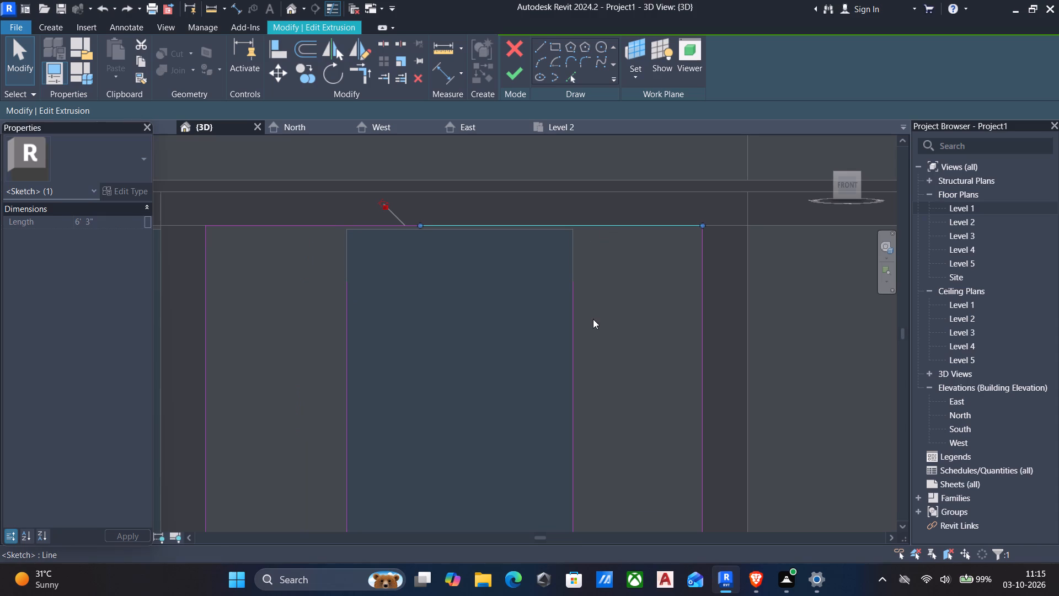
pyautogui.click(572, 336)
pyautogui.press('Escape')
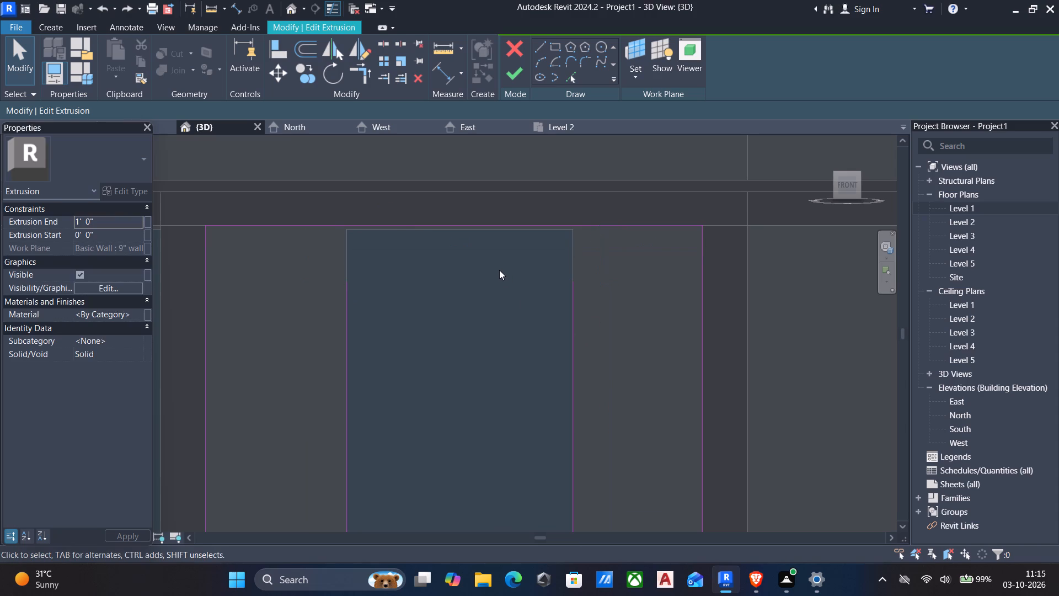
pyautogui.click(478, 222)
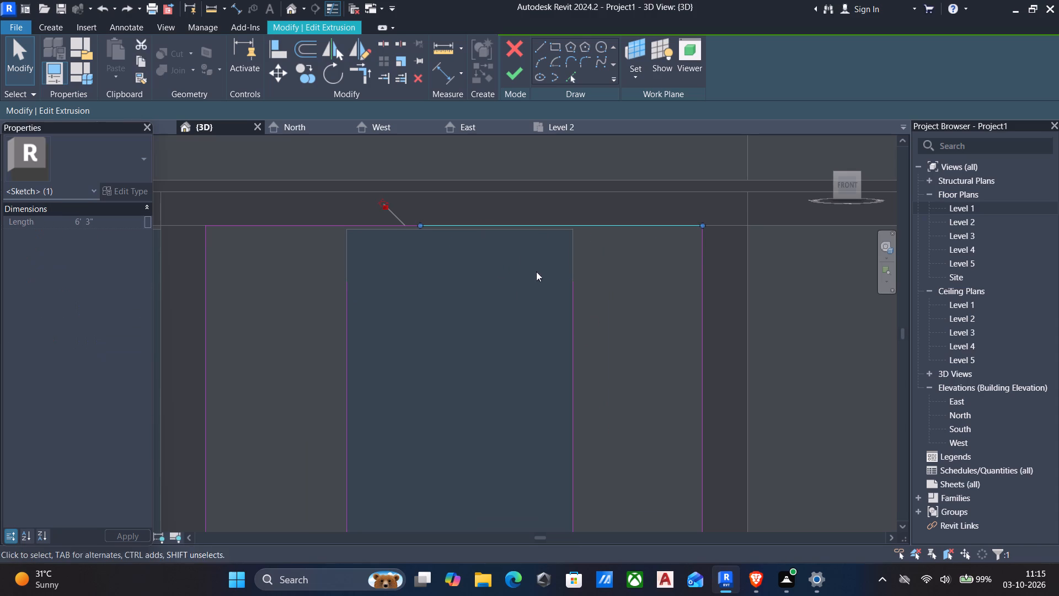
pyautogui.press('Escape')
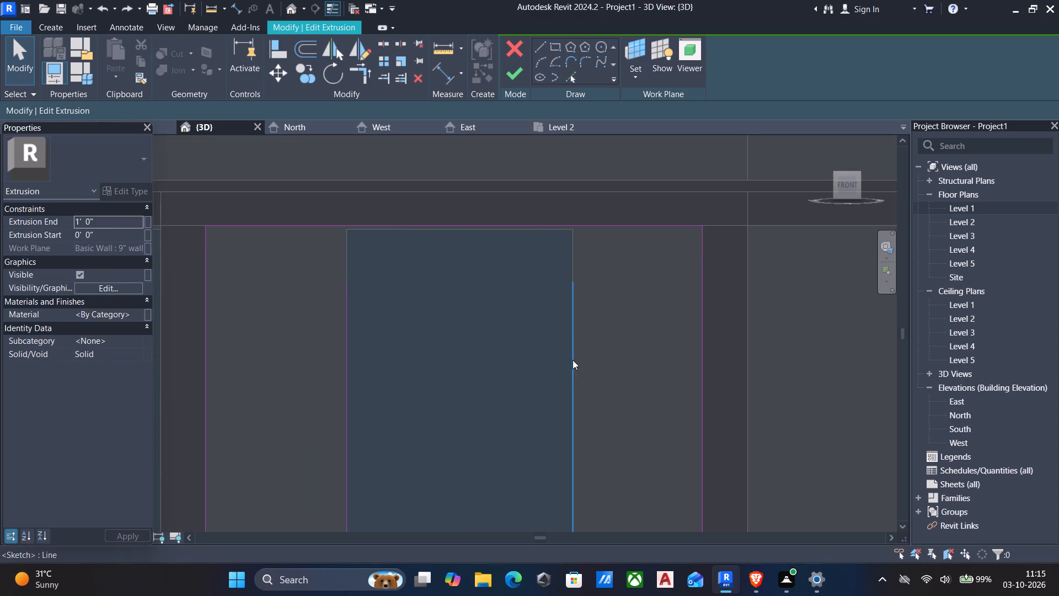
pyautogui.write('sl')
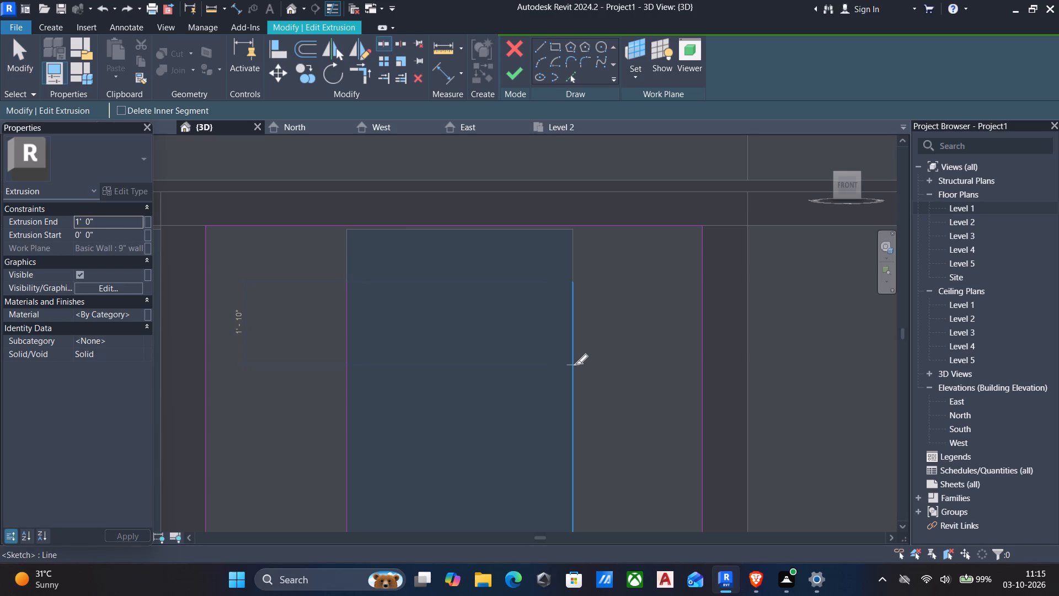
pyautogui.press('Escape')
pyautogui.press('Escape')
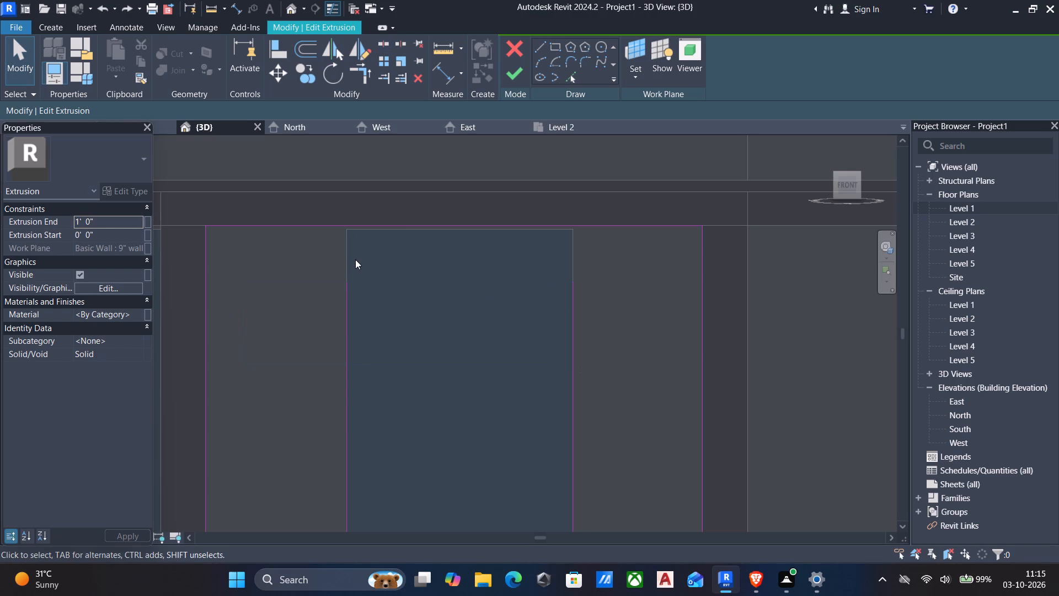
# Trim the two halves of the outer top line to the window rectangle's left and right sides, forming one U-shaped profile.
pyautogui.press('t')
pyautogui.press('r')
pyautogui.click(309, 223)
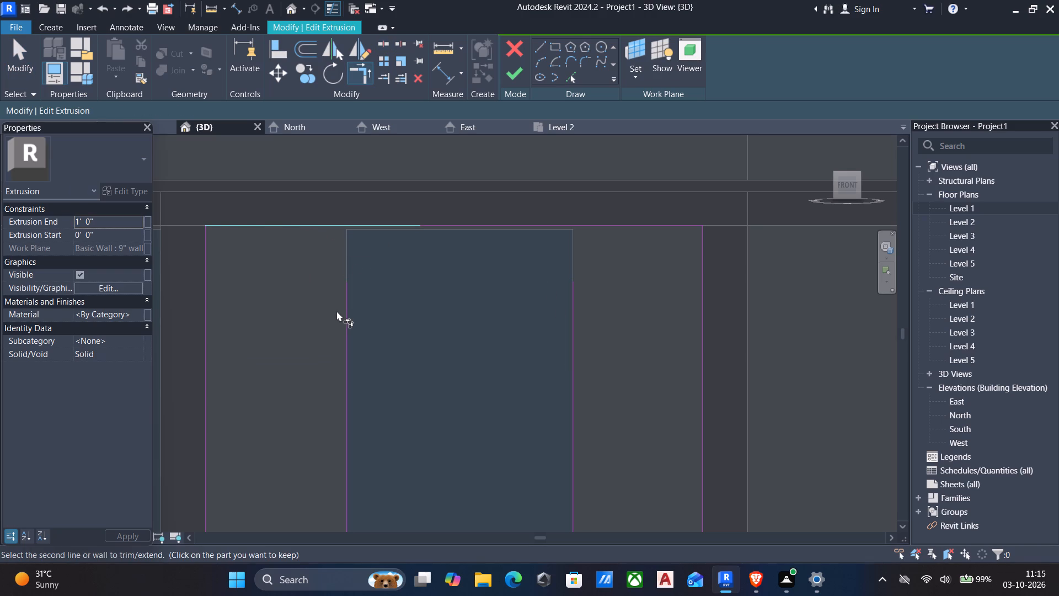
pyautogui.click(346, 322)
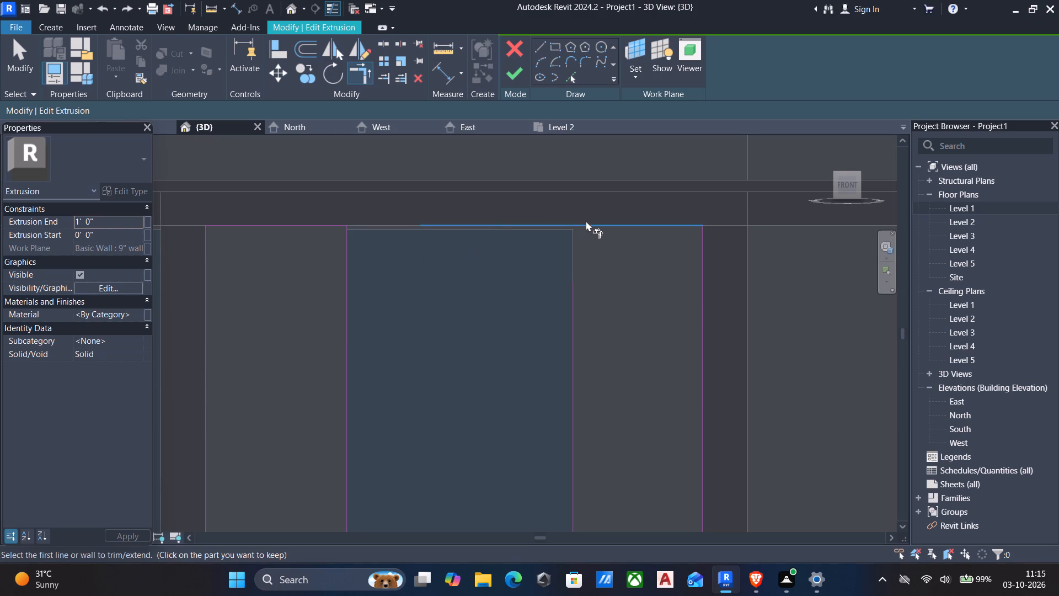
pyautogui.click(589, 221)
pyautogui.click(574, 329)
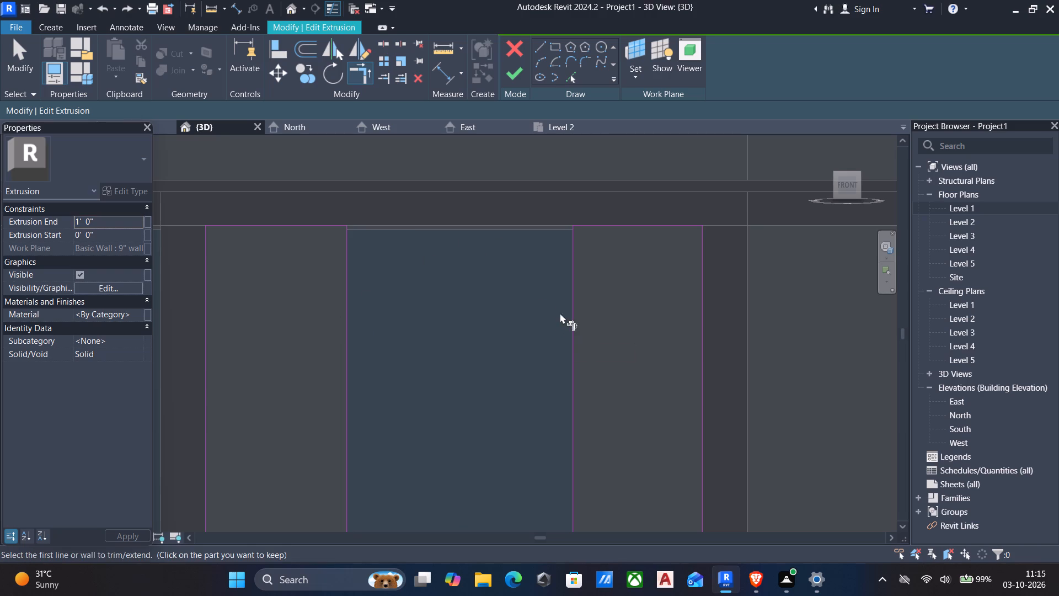
pyautogui.press('Escape')
# Finish the sketch edit to rebuild the 1' 0" deep extrusion as a U-shaped surround along the window's sides and sill.
pyautogui.scroll(-4, 503, 328)
pyautogui.moveTo(503, 328); pyautogui.dragTo(524, 308, button='middle')
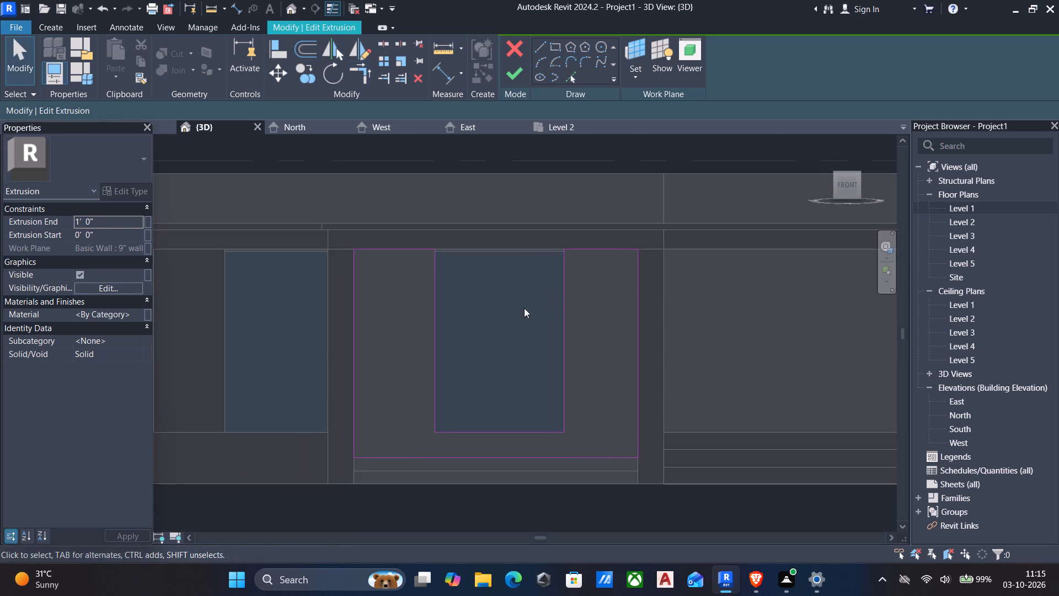
pyautogui.scroll(9, 498, 260)
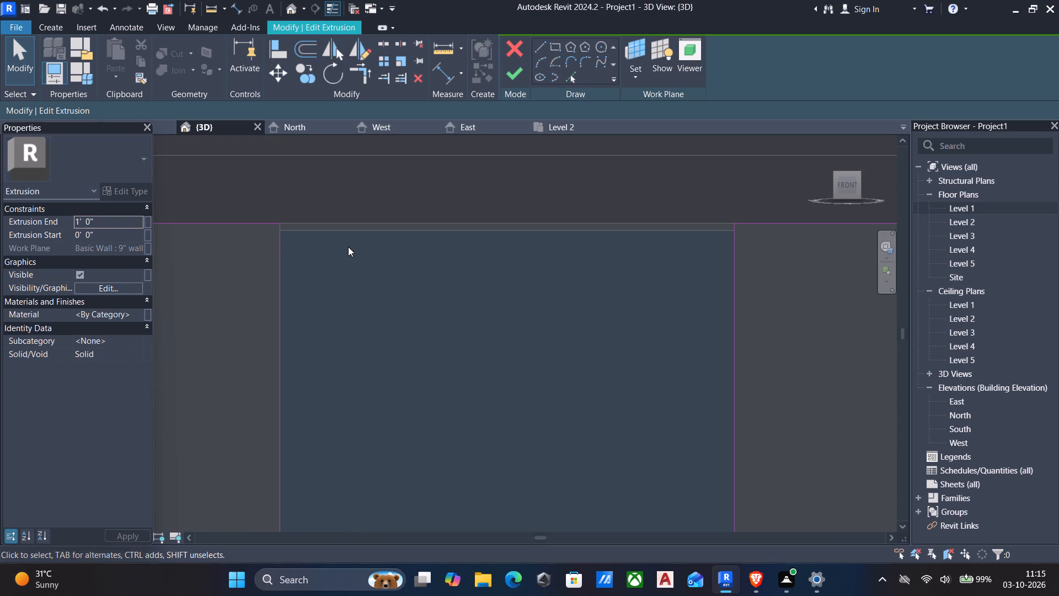
pyautogui.scroll(-6, 349, 247)
pyautogui.moveTo(437, 296); pyautogui.dragTo(470, 253, button='middle')
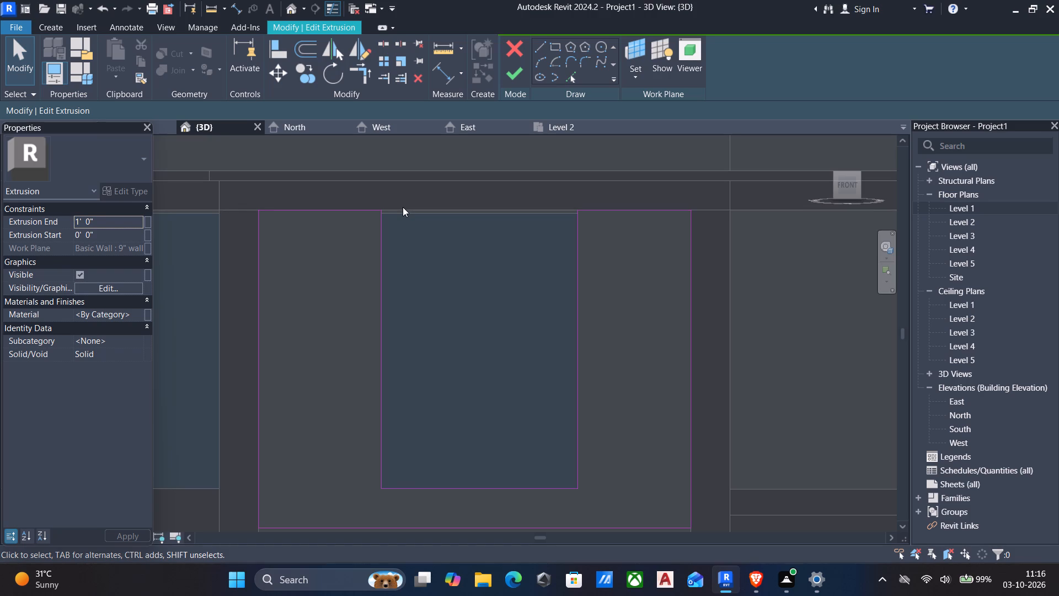
pyautogui.click(515, 77)
pyautogui.scroll(-2, 502, 290)
pyautogui.keyDown('shift'); pyautogui.moveTo(502, 290); pyautogui.dragTo(496, 289, button='middle'); pyautogui.keyUp('shift')
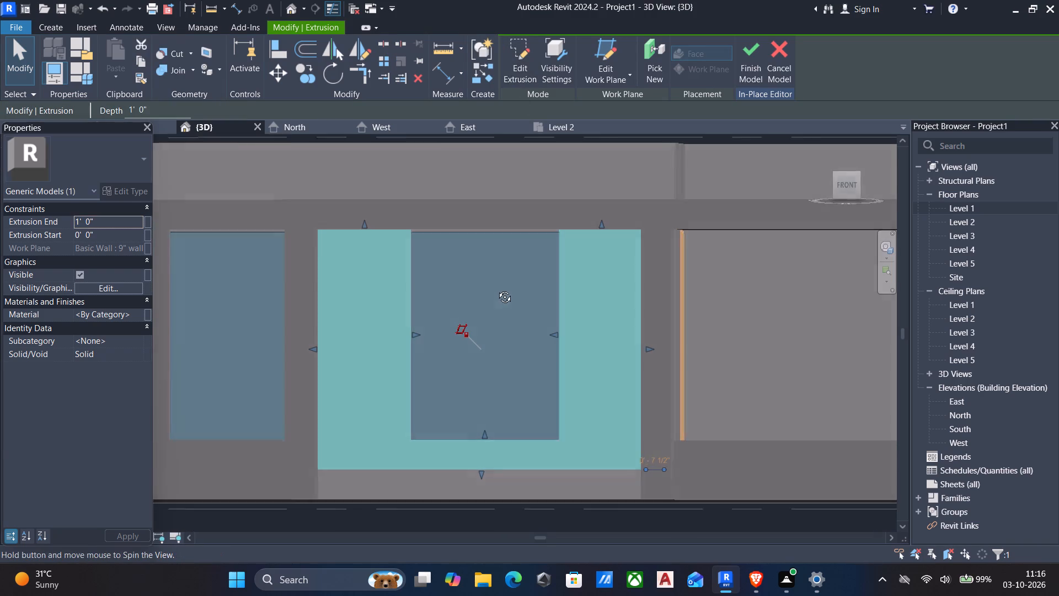
pyautogui.keyDown('shift'); pyautogui.moveTo(496, 289); pyautogui.dragTo(446, 333, button='middle'); pyautogui.keyUp('shift')
pyautogui.keyDown('shift'); pyautogui.moveTo(446, 333); pyautogui.dragTo(456, 261, button='middle'); pyautogui.keyUp('shift')
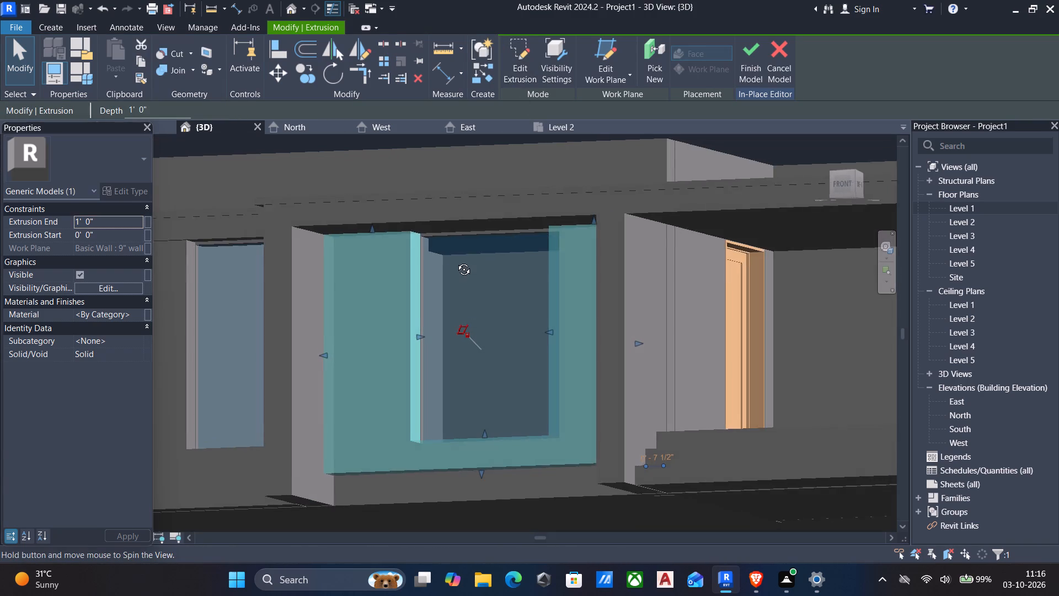
pyautogui.keyDown('shift'); pyautogui.moveTo(456, 261); pyautogui.dragTo(490, 210, button='middle'); pyautogui.keyUp('shift')
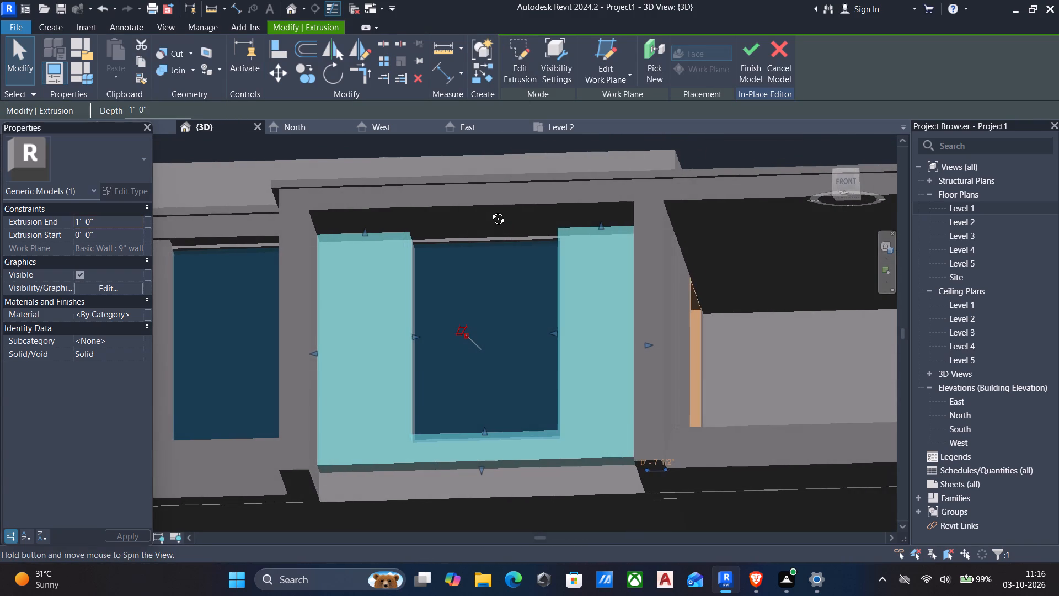
# Set the extrusion end of the U-shaped window surround to 1" and finish the in-place model.
pyautogui.keyDown('shift'); pyautogui.moveTo(490, 210); pyautogui.dragTo(479, 246, button='middle'); pyautogui.keyUp('shift')
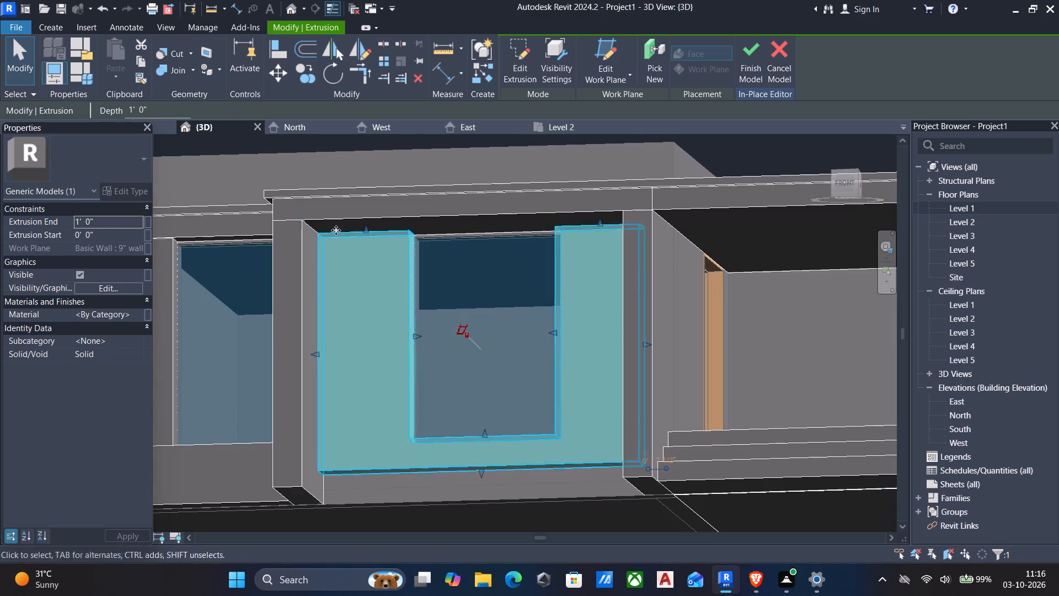
pyautogui.click(121, 227)
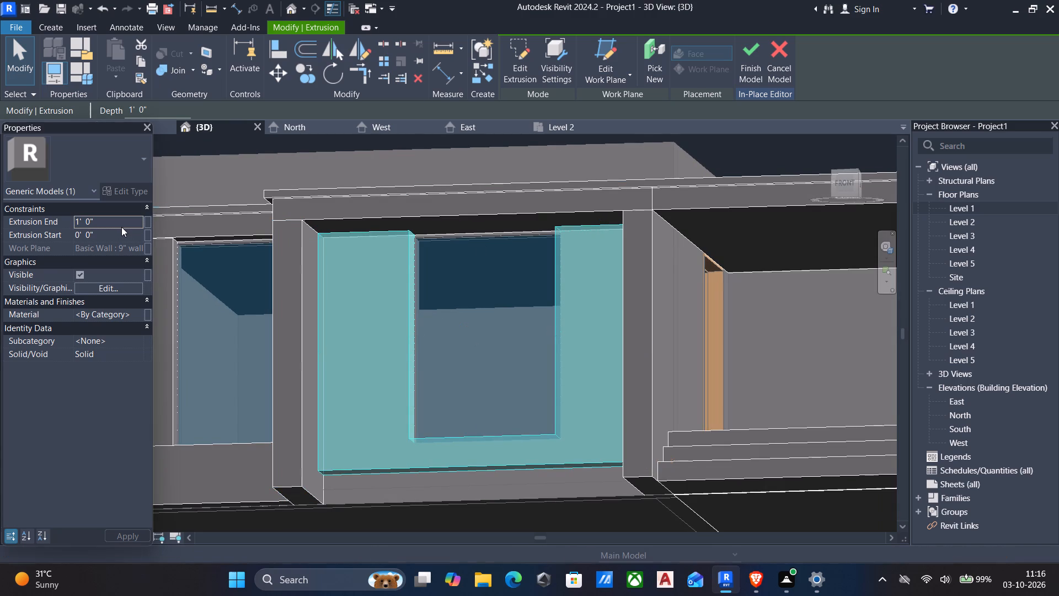
pyautogui.press('1')
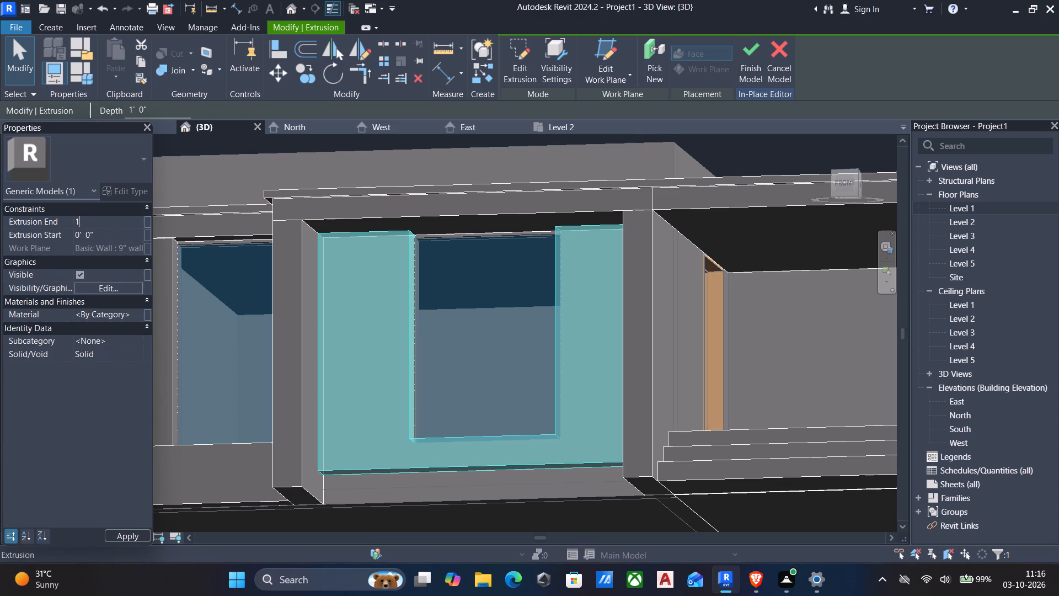
pyautogui.hotkey('shift', '"')
pyautogui.press('Return')
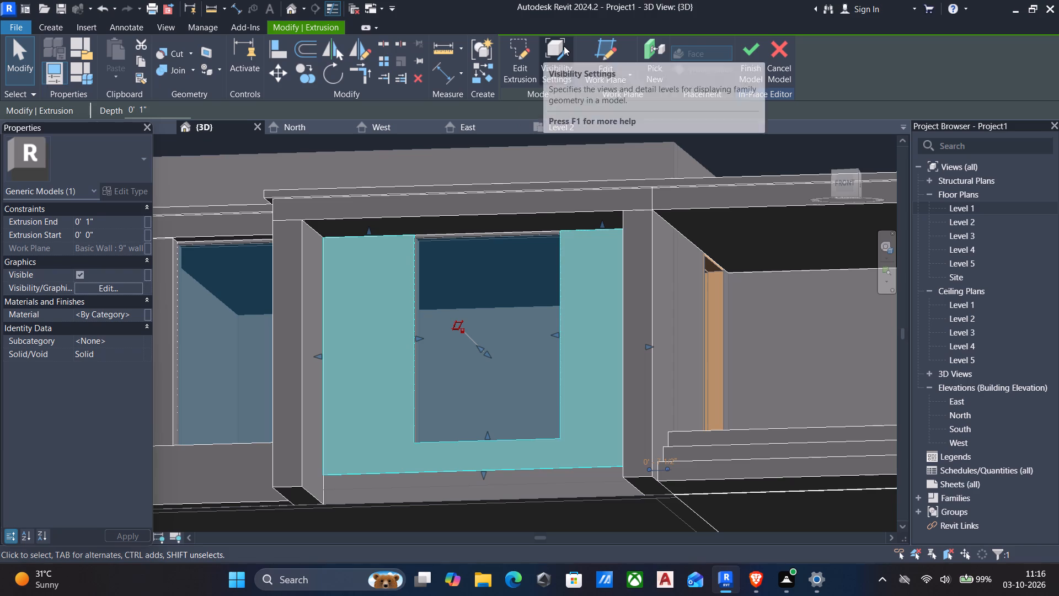
pyautogui.click(744, 48)
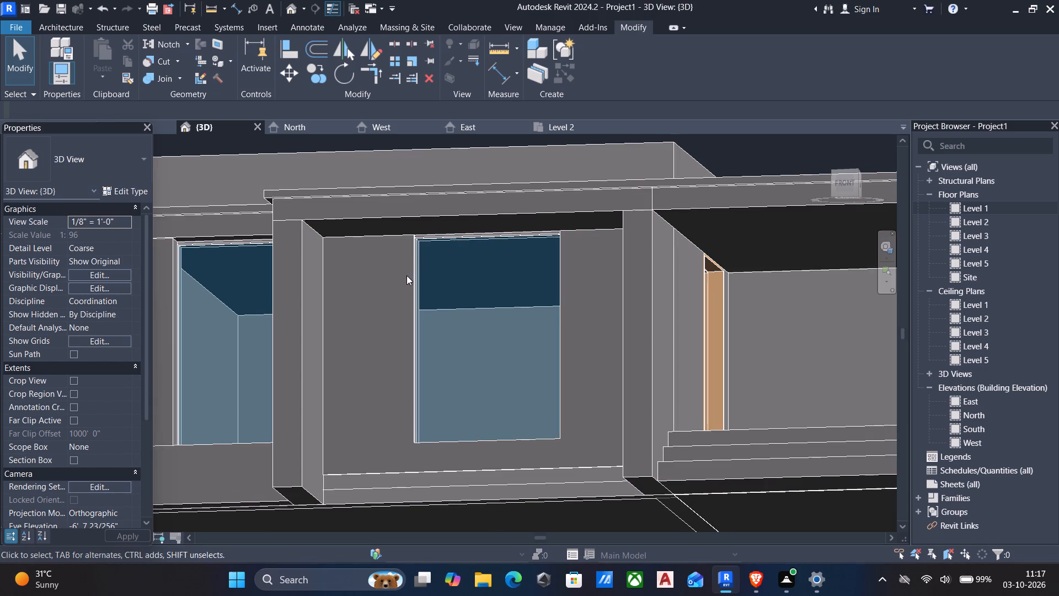
# Reopen the porch model for in-place editing and start a new extrusion with the house's front 9" wall face as work plane.
pyautogui.click(400, 237)
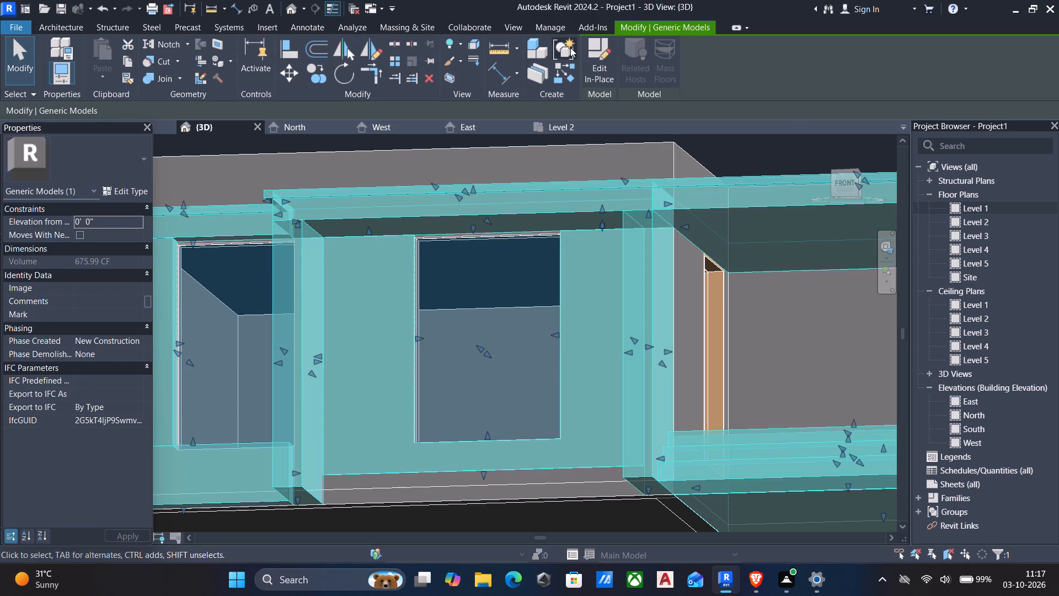
pyautogui.click(595, 57)
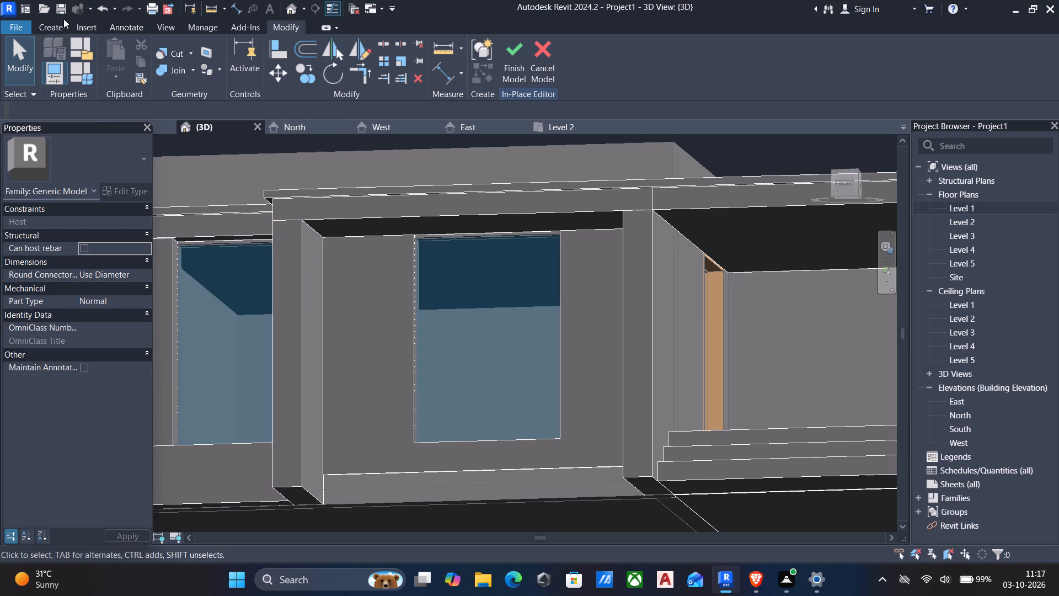
pyautogui.click(37, 26)
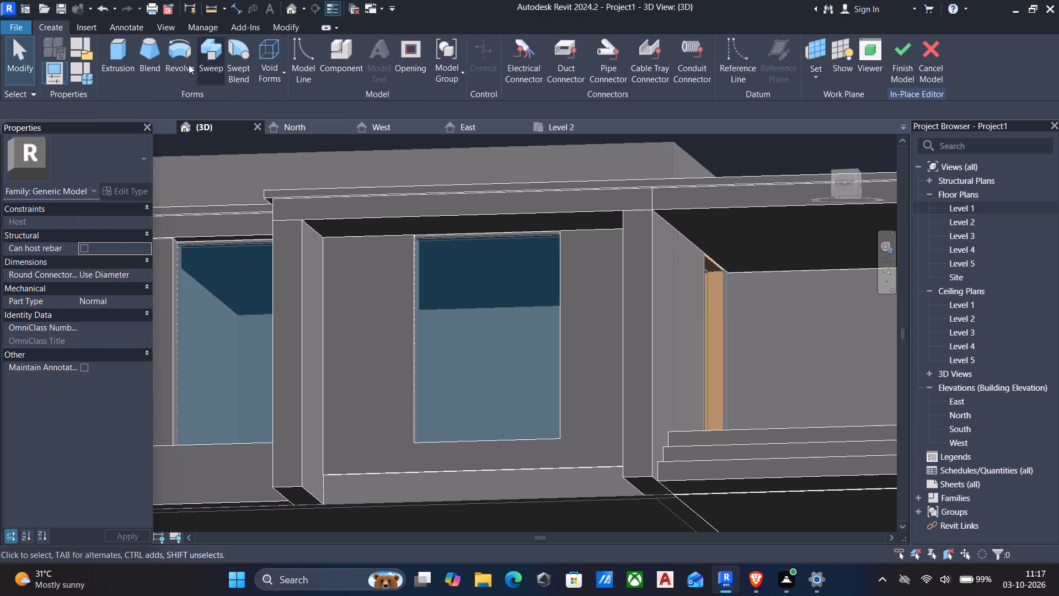
pyautogui.click(109, 49)
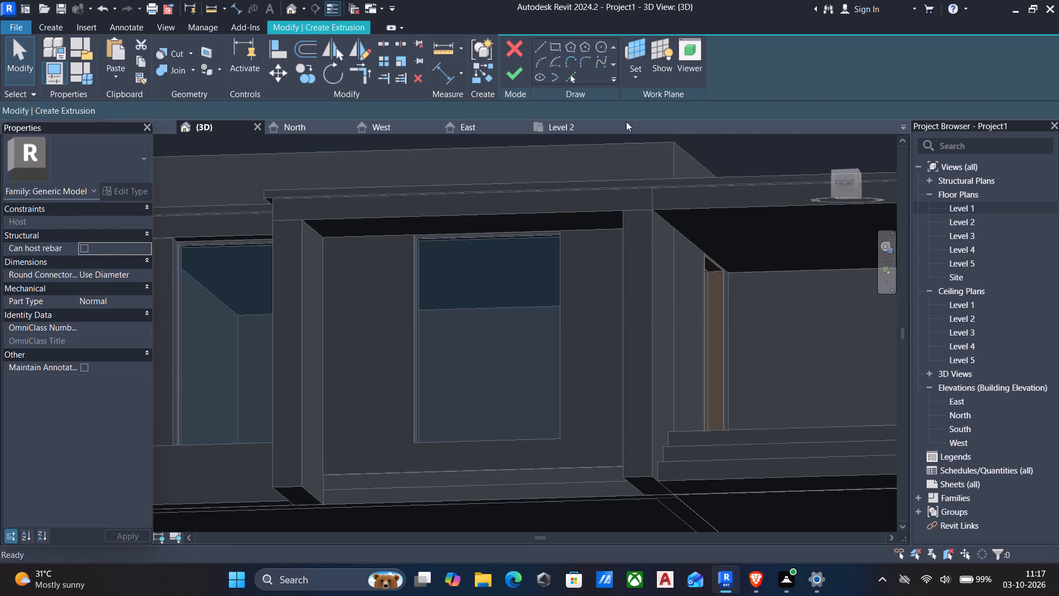
pyautogui.click(625, 78)
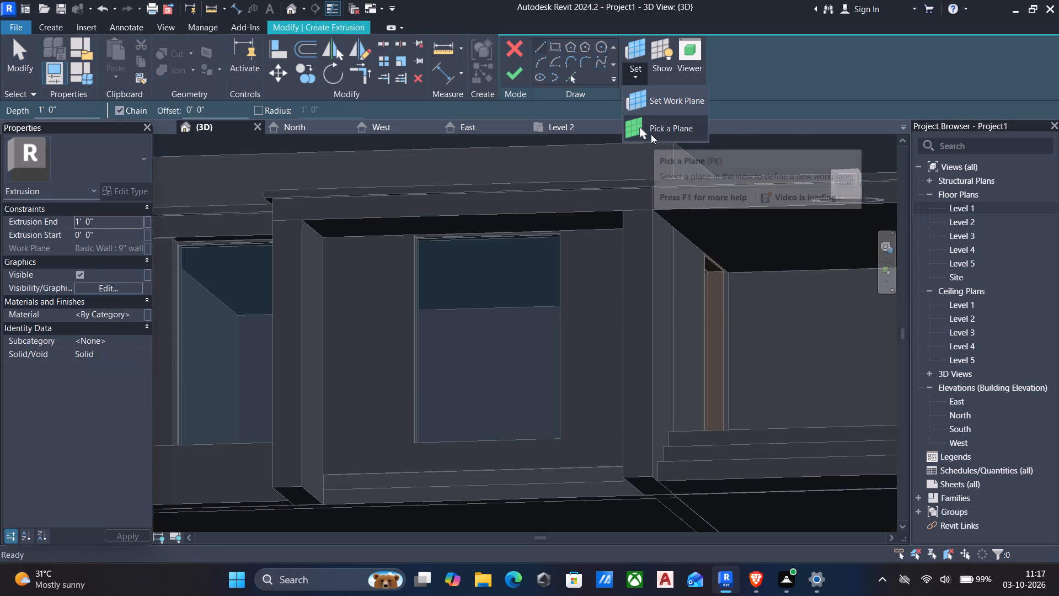
pyautogui.click(651, 134)
pyautogui.scroll(3, 459, 187)
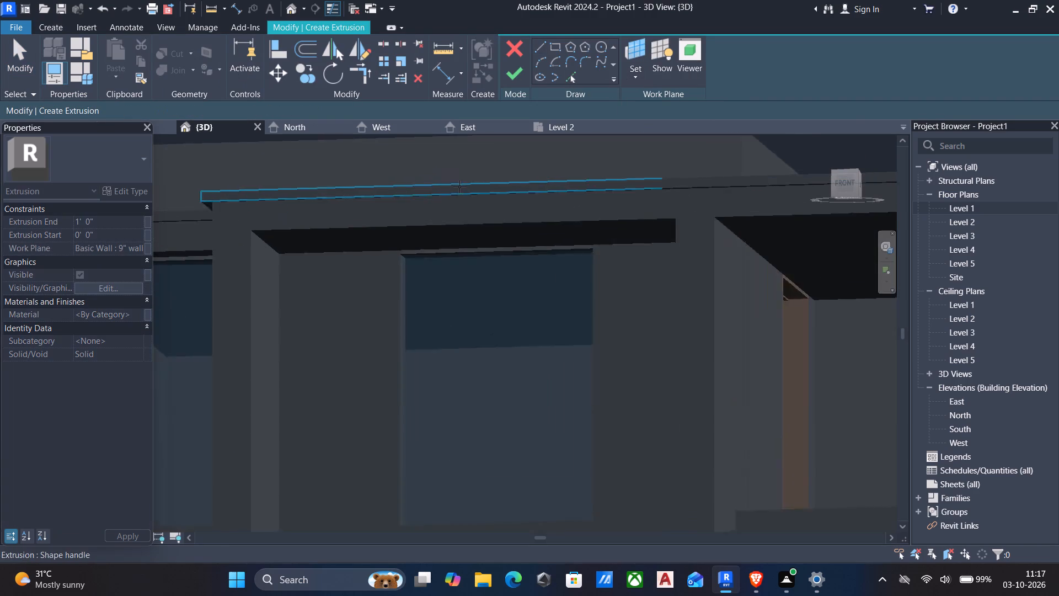
pyautogui.scroll(4, 471, 258)
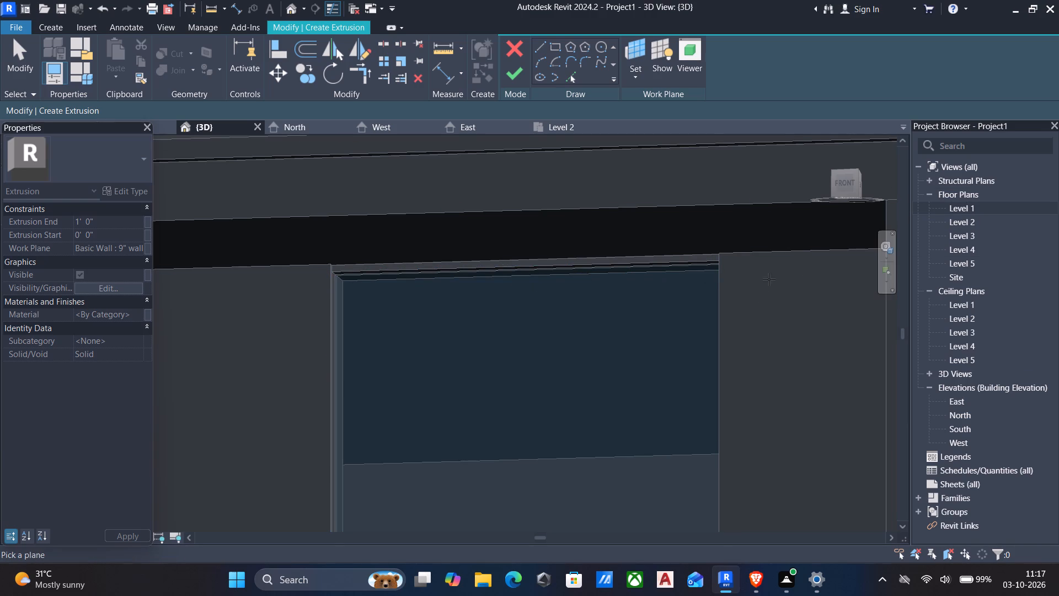
pyautogui.keyDown('shift'); pyautogui.moveTo(749, 316); pyautogui.dragTo(728, 337, button='middle'); pyautogui.keyUp('shift')
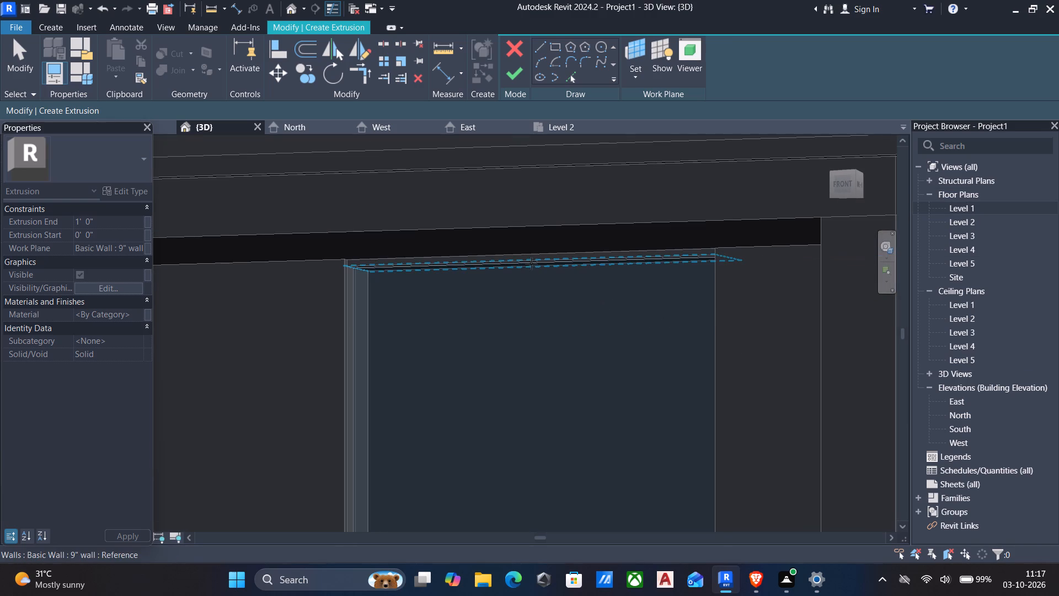
pyautogui.keyDown('shift'); pyautogui.moveTo(528, 274); pyautogui.dragTo(512, 288, button='middle'); pyautogui.keyUp('shift')
pyautogui.scroll(-5, 469, 316)
pyautogui.moveTo(470, 318); pyautogui.dragTo(482, 318, button='middle')
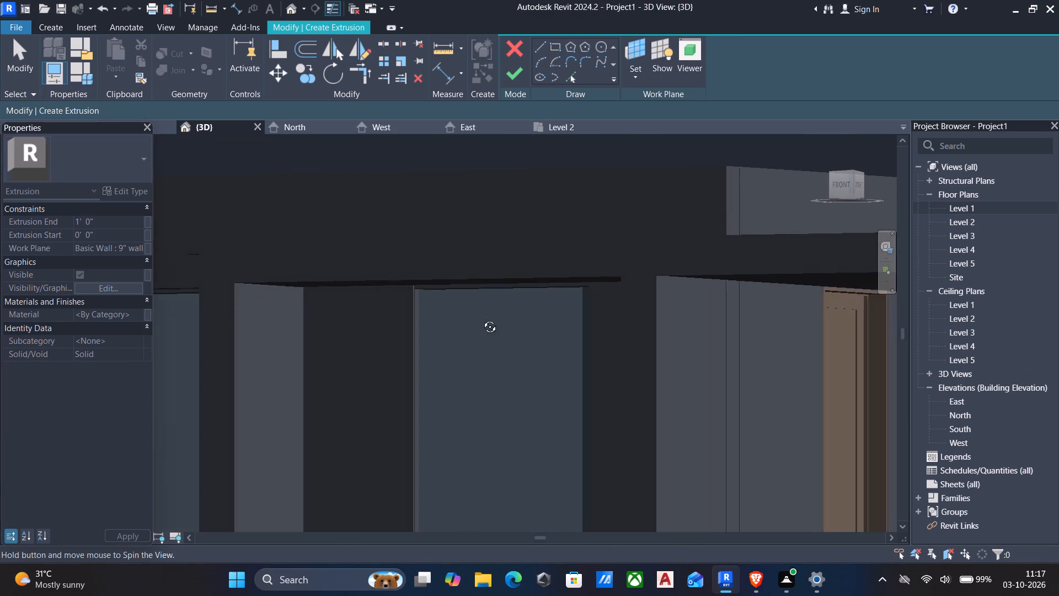
pyautogui.moveTo(482, 318); pyautogui.dragTo(536, 331, button='middle')
pyautogui.scroll(-3, 529, 311)
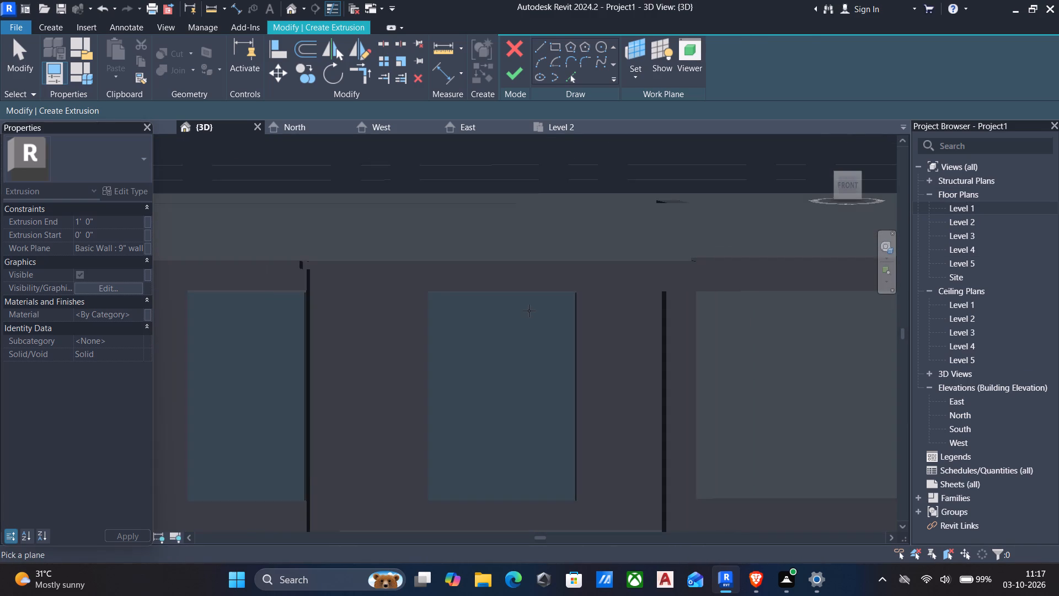
pyautogui.moveTo(529, 311); pyautogui.dragTo(502, 323, button='middle')
pyautogui.moveTo(542, 306); pyautogui.dragTo(688, 265, button='middle')
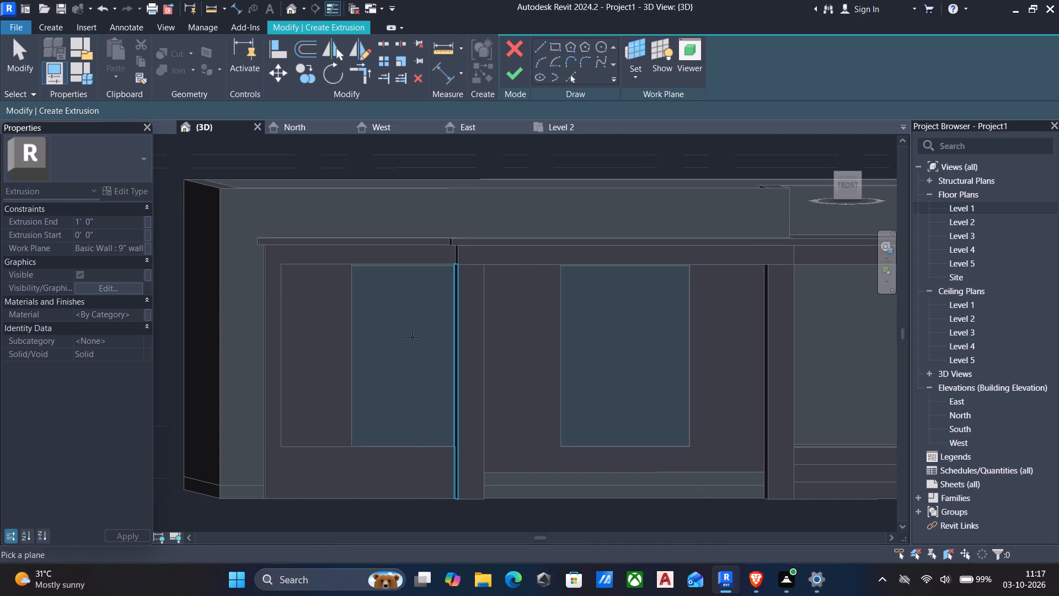
pyautogui.scroll(1, 409, 316)
pyautogui.moveTo(409, 316); pyautogui.dragTo(387, 323, button='middle')
pyautogui.scroll(-4, 387, 323)
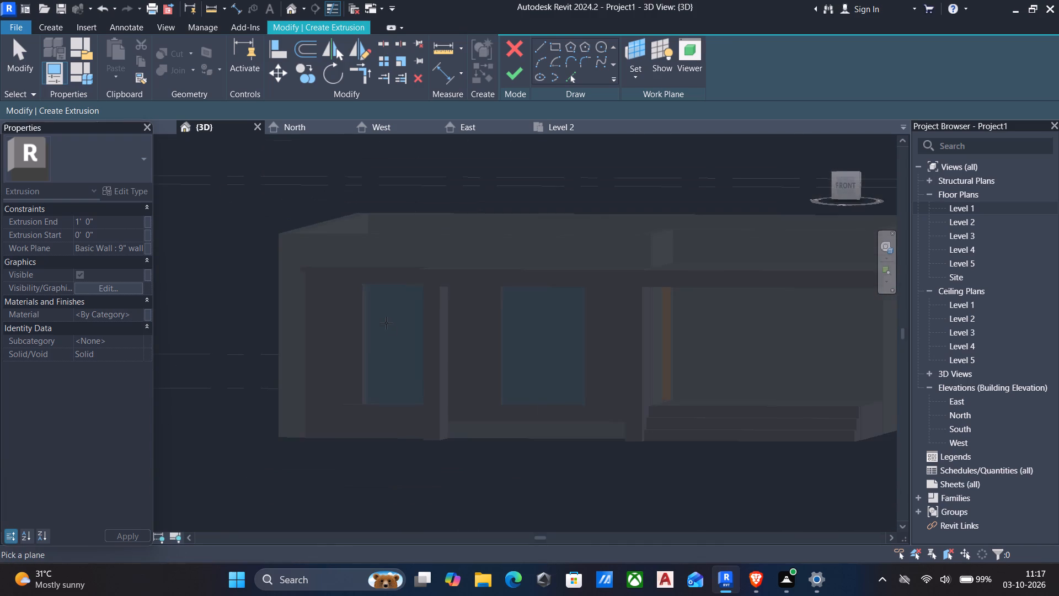
pyautogui.keyDown('shift'); pyautogui.scroll(1, 400, 316); pyautogui.keyUp('shift')
pyautogui.keyDown('shift'); pyautogui.moveTo(400, 316); pyautogui.dragTo(351, 349, button='middle'); pyautogui.keyUp('shift')
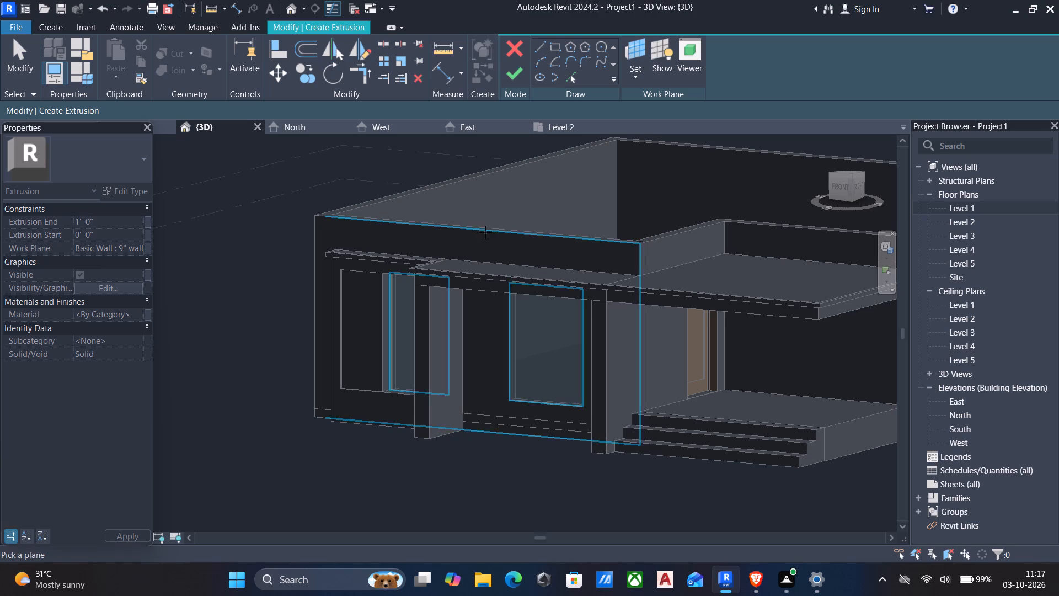
pyautogui.click(485, 232)
# Sketch a thin rectangle filling the gap between the middle window's top edge and the beam, spanning the window's full width.
pyautogui.click(556, 46)
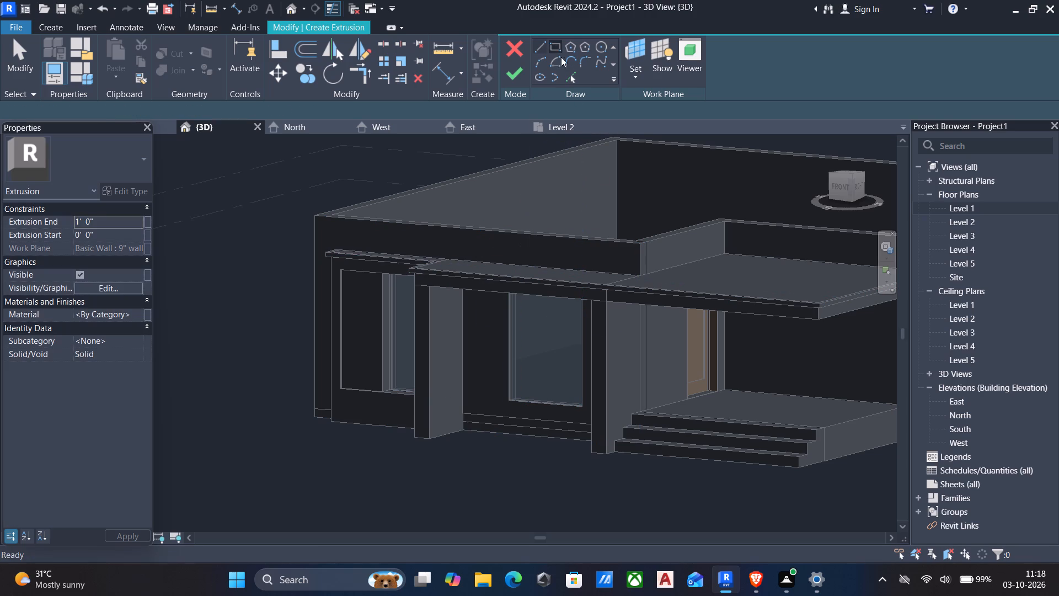
pyautogui.click(835, 187)
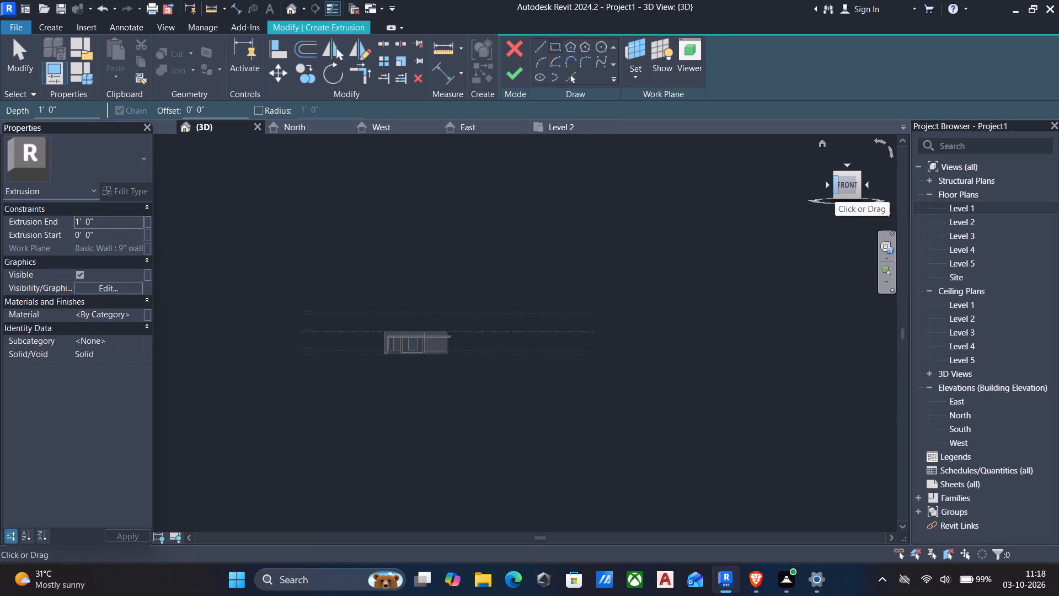
pyautogui.scroll(2, 606, 295)
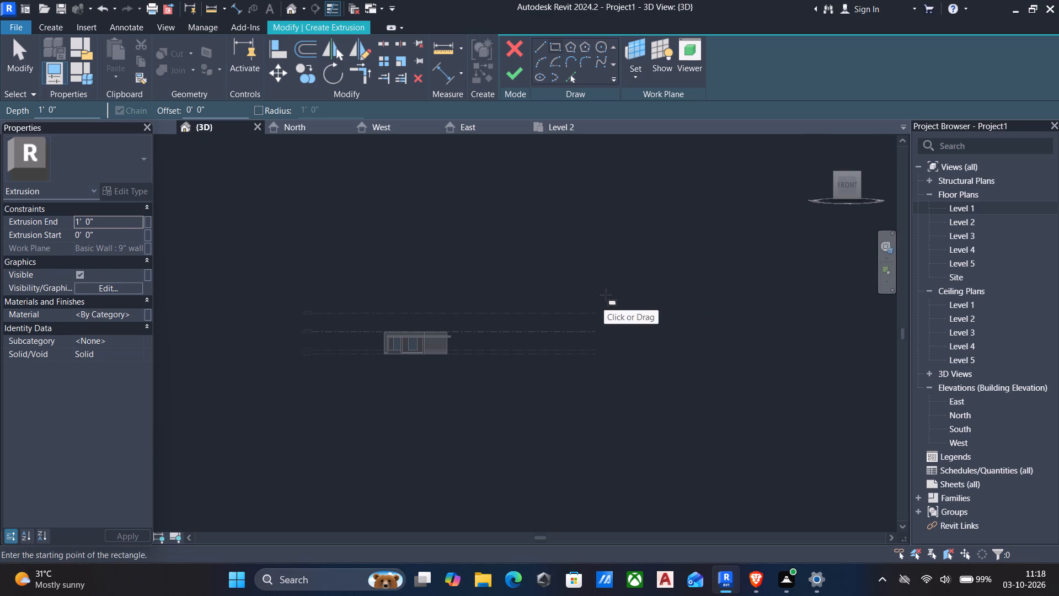
pyautogui.scroll(2, 606, 295)
pyautogui.scroll(4, 339, 337)
pyautogui.moveTo(336, 348); pyautogui.dragTo(643, 336, button='middle')
pyautogui.scroll(1, 558, 338)
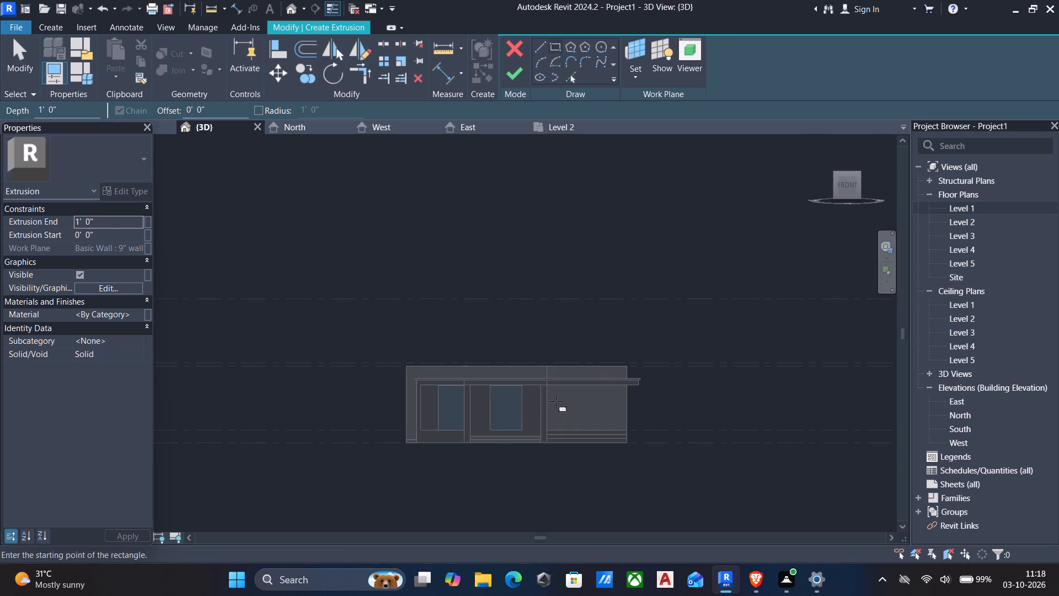
pyautogui.scroll(15, 534, 395)
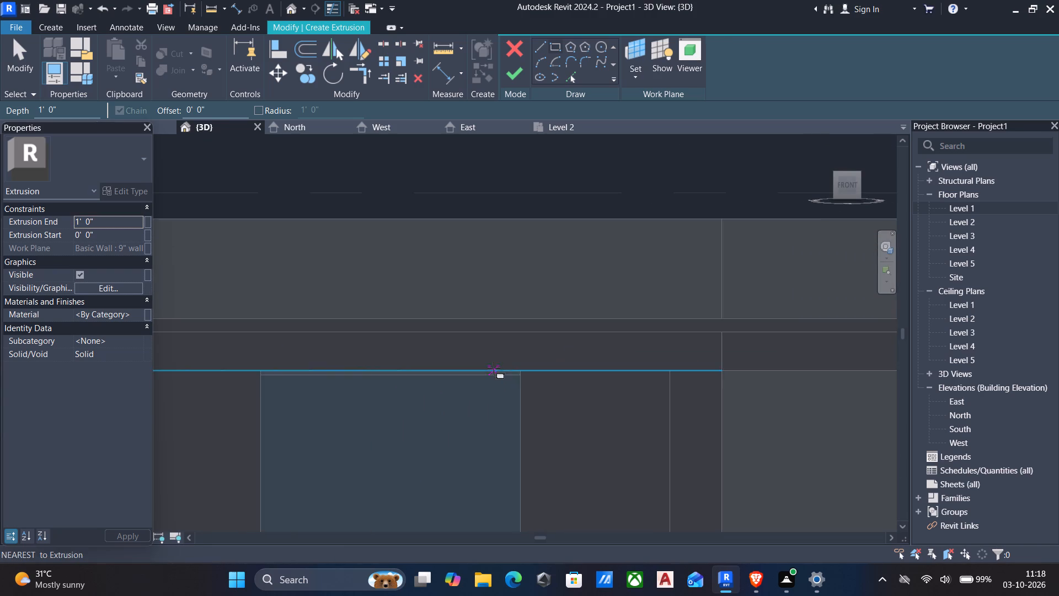
pyautogui.scroll(6, 518, 380)
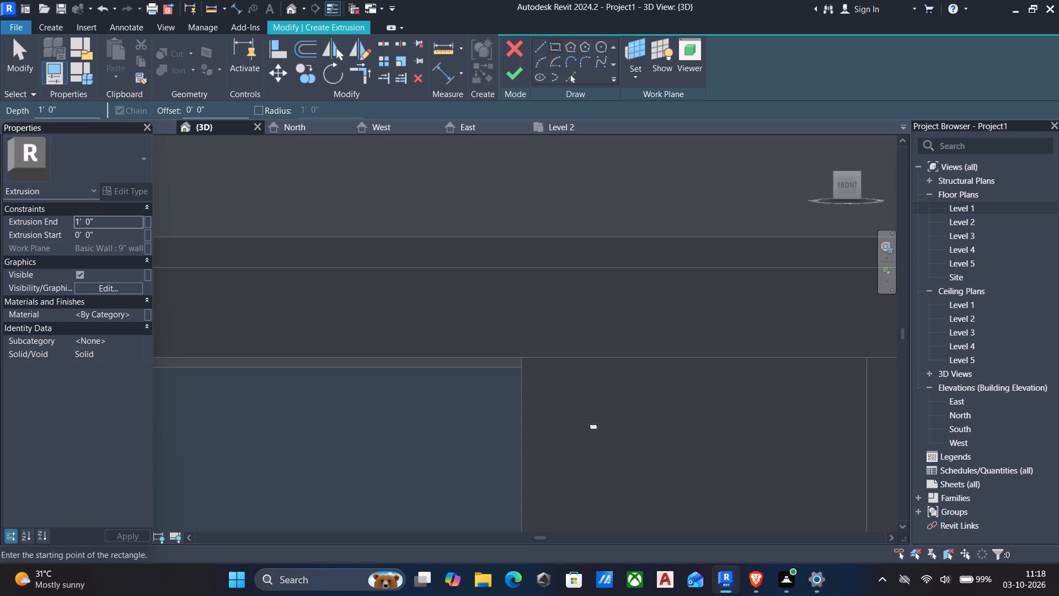
pyautogui.scroll(3, 514, 369)
pyautogui.click(522, 370)
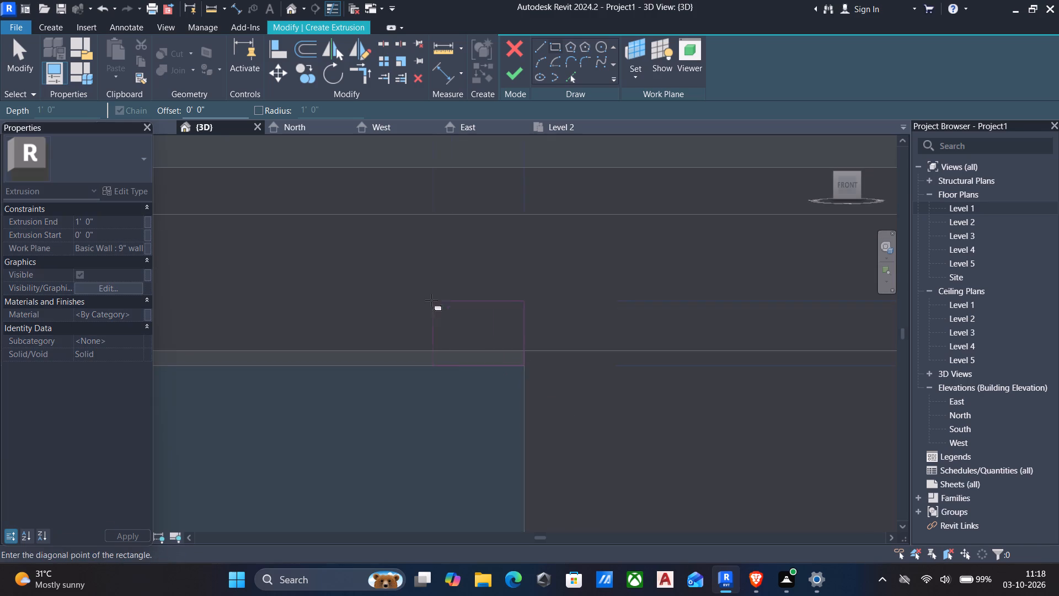
pyautogui.moveTo(431, 300); pyautogui.dragTo(725, 332, button='middle')
pyautogui.scroll(-2, 720, 339)
pyautogui.moveTo(591, 360); pyautogui.dragTo(717, 358, button='middle')
pyautogui.scroll(-3, 718, 358)
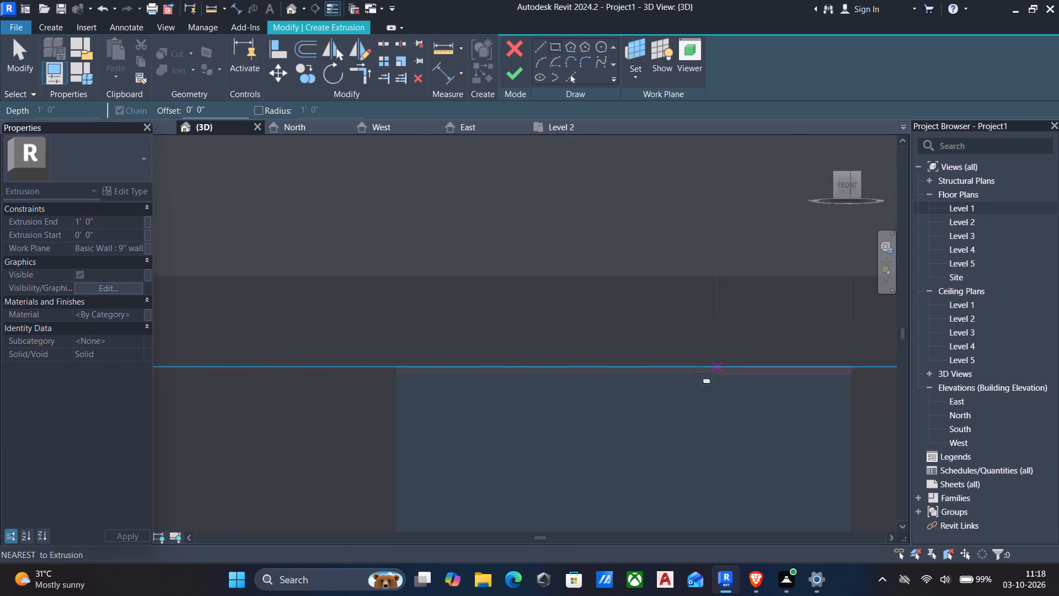
pyautogui.scroll(3, 440, 376)
pyautogui.scroll(1, 389, 370)
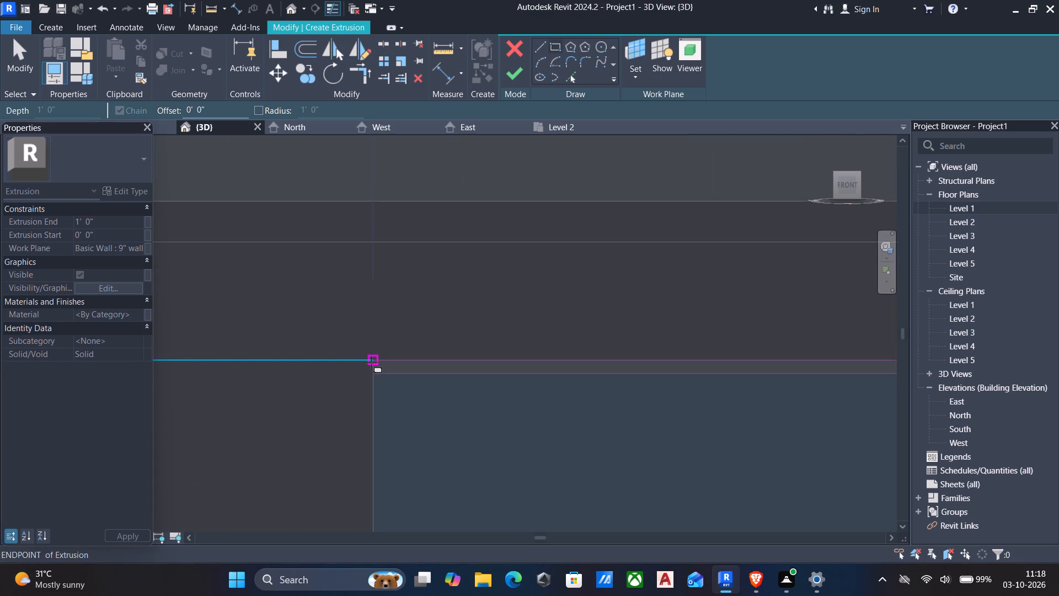
pyautogui.click(373, 361)
pyautogui.press('Escape')
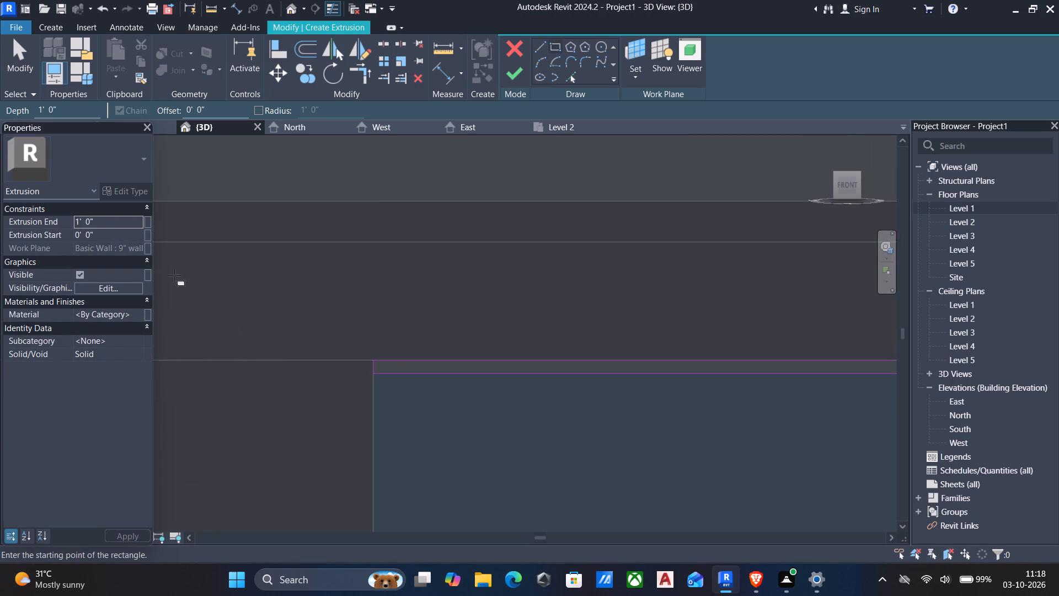
# Set the extrusion end to 1" and finish the sketch of the strip above the window.
pyautogui.click(130, 226)
pyautogui.write('1"')
pyautogui.press('Return')
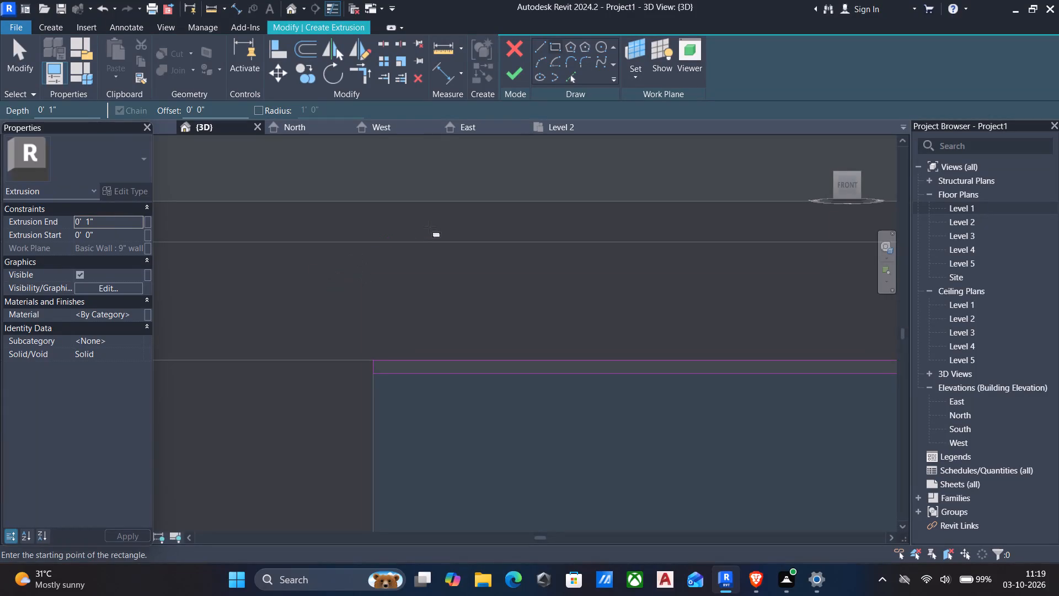
pyautogui.scroll(-4, 437, 248)
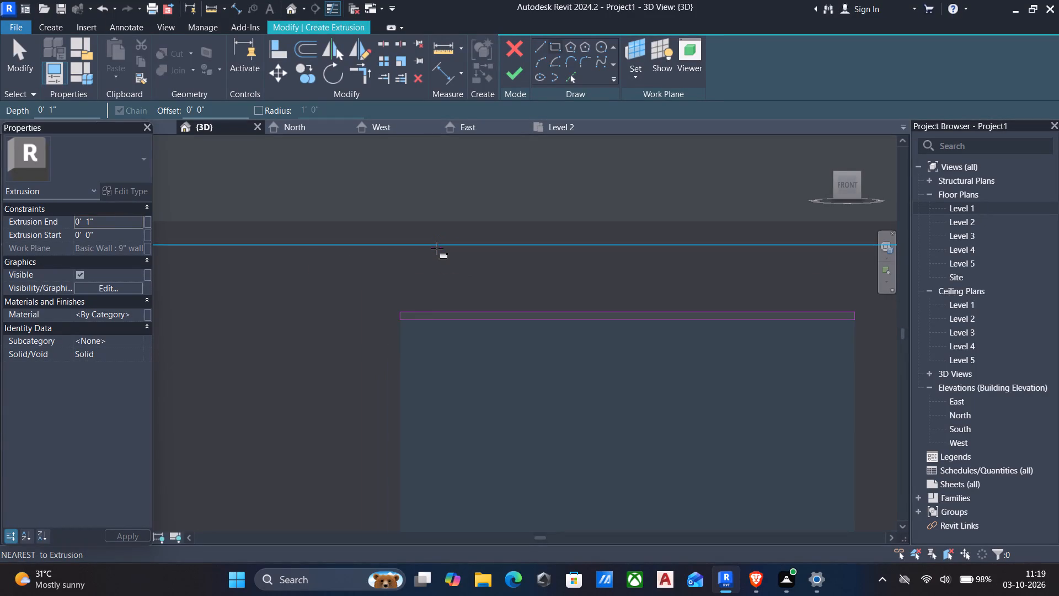
pyautogui.click(514, 78)
pyautogui.scroll(-3, 512, 258)
pyautogui.scroll(1, 515, 261)
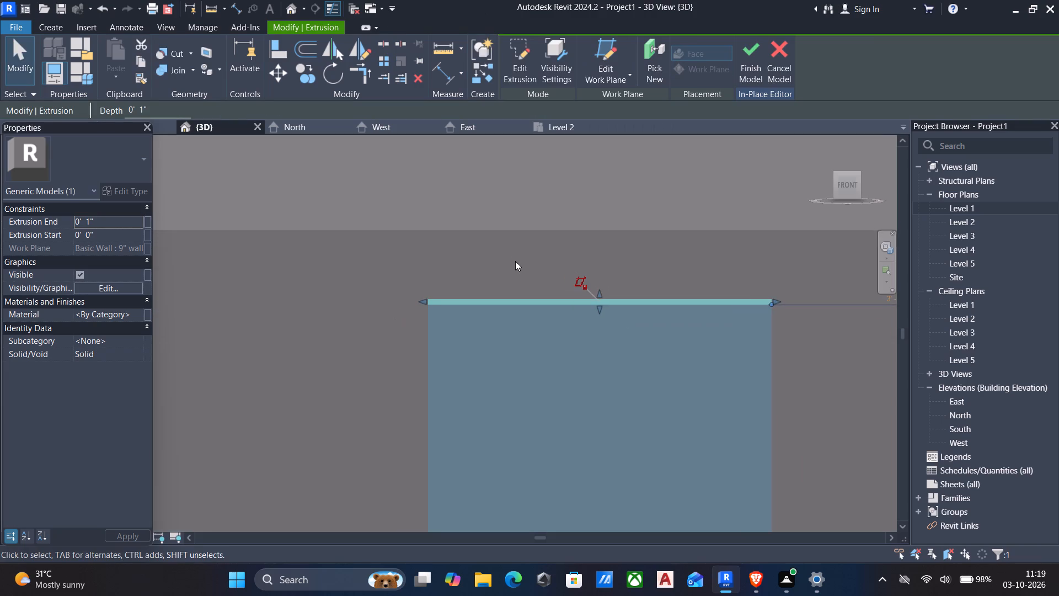
pyautogui.keyDown('shift'); pyautogui.moveTo(515, 261); pyautogui.dragTo(461, 276, button='middle'); pyautogui.keyUp('shift')
pyautogui.scroll(-4, 461, 276)
pyautogui.press('Escape')
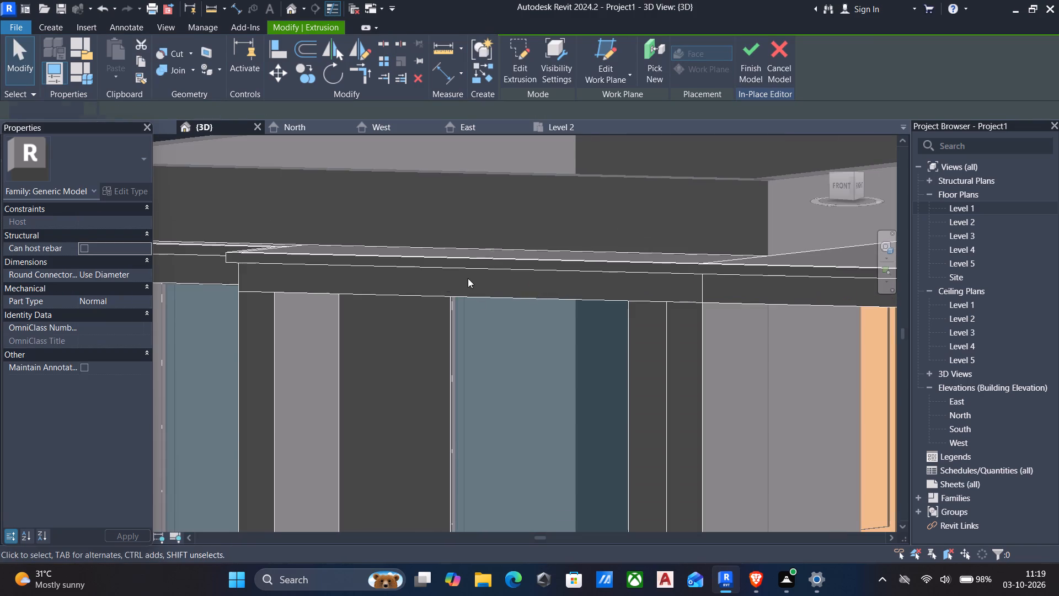
# Finish the in-place model to save the added strip above the window.
pyautogui.keyDown('shift'); pyautogui.moveTo(479, 313); pyautogui.dragTo(534, 305, button='middle'); pyautogui.keyUp('shift')
pyautogui.scroll(-1, 534, 305)
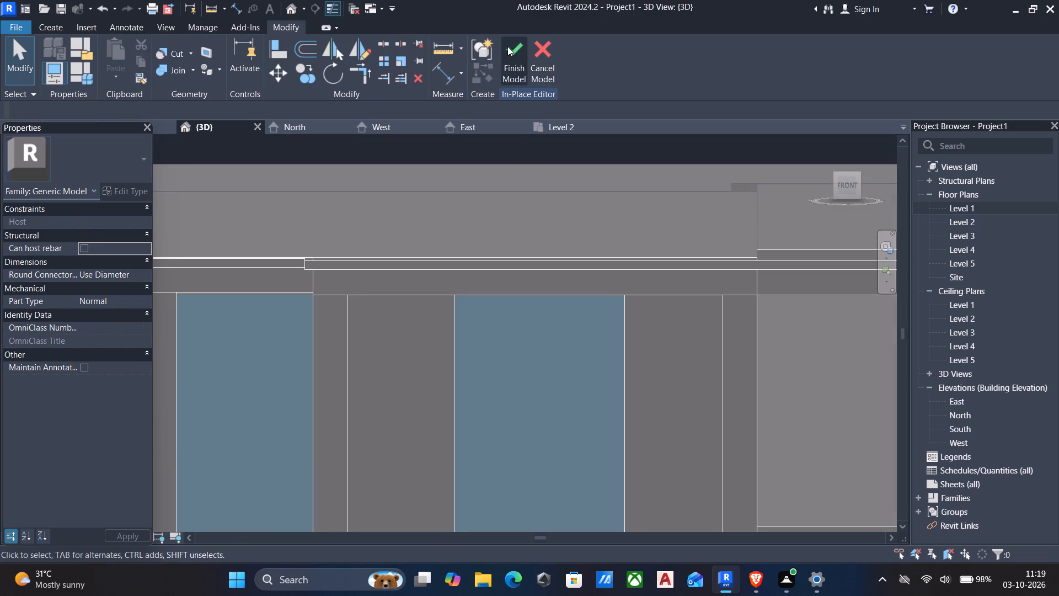
pyautogui.click(507, 50)
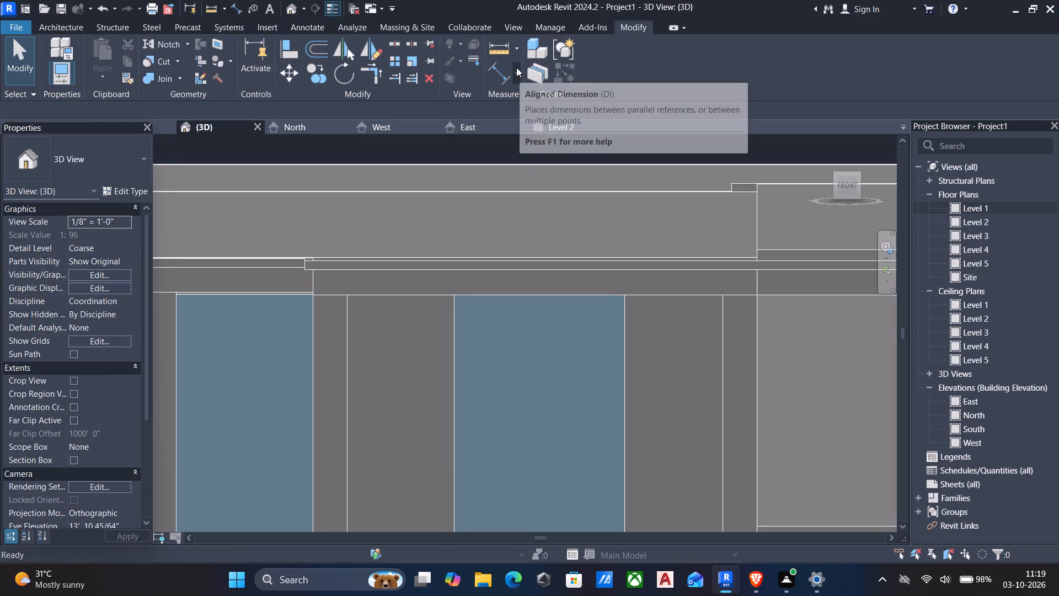
# Examine the completed window surround and the front facade from several angles.
pyautogui.scroll(-5, 410, 207)
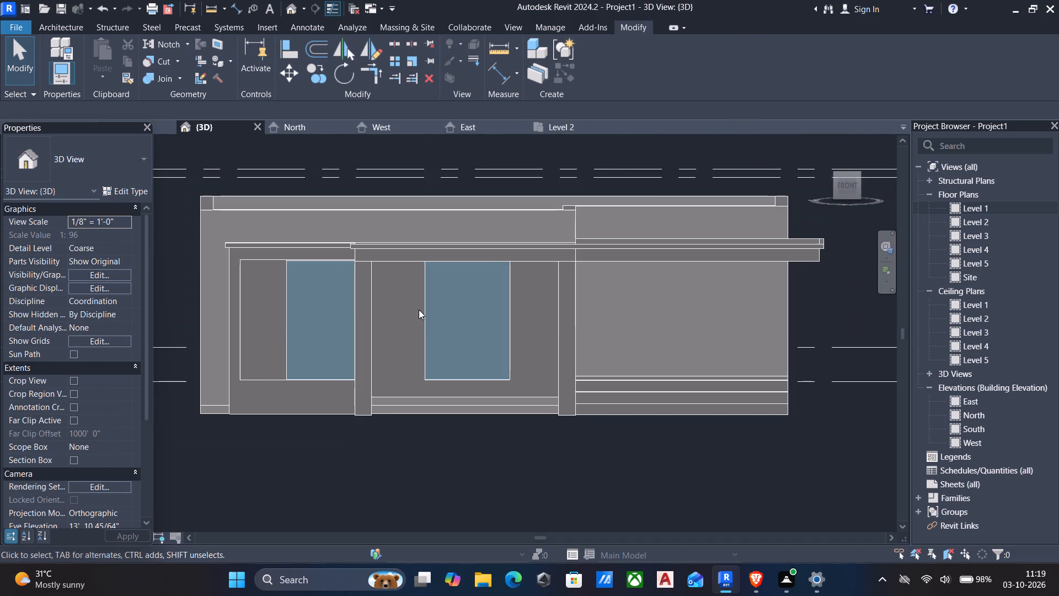
pyautogui.keyDown('shift'); pyautogui.moveTo(441, 322); pyautogui.dragTo(404, 334, button='middle'); pyautogui.keyUp('shift')
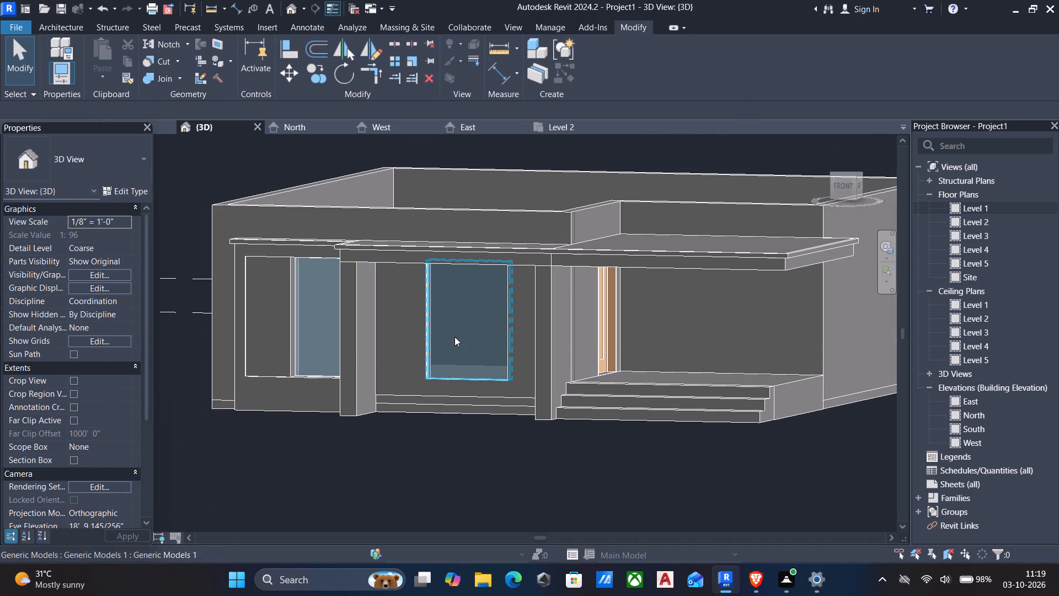
pyautogui.keyDown('shift'); pyautogui.moveTo(458, 338); pyautogui.dragTo(432, 345, button='middle'); pyautogui.keyUp('shift')
pyautogui.keyDown('shift'); pyautogui.moveTo(432, 345); pyautogui.dragTo(434, 345, button='middle'); pyautogui.keyUp('shift')
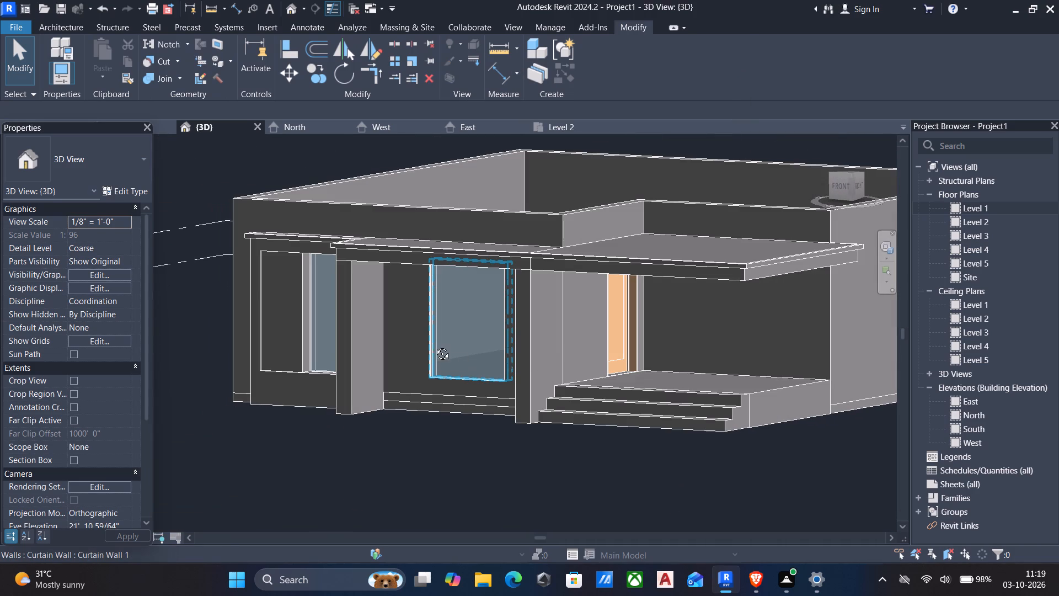
pyautogui.keyDown('shift'); pyautogui.moveTo(434, 345); pyautogui.dragTo(472, 336, button='middle'); pyautogui.keyUp('shift')
pyautogui.scroll(-2, 473, 335)
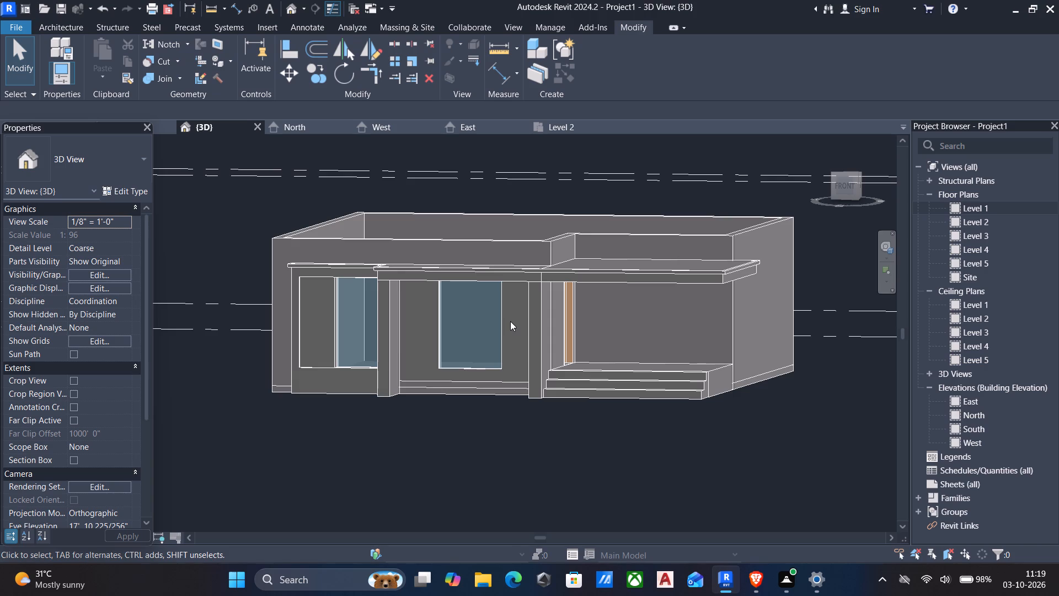
pyautogui.scroll(-3, 510, 321)
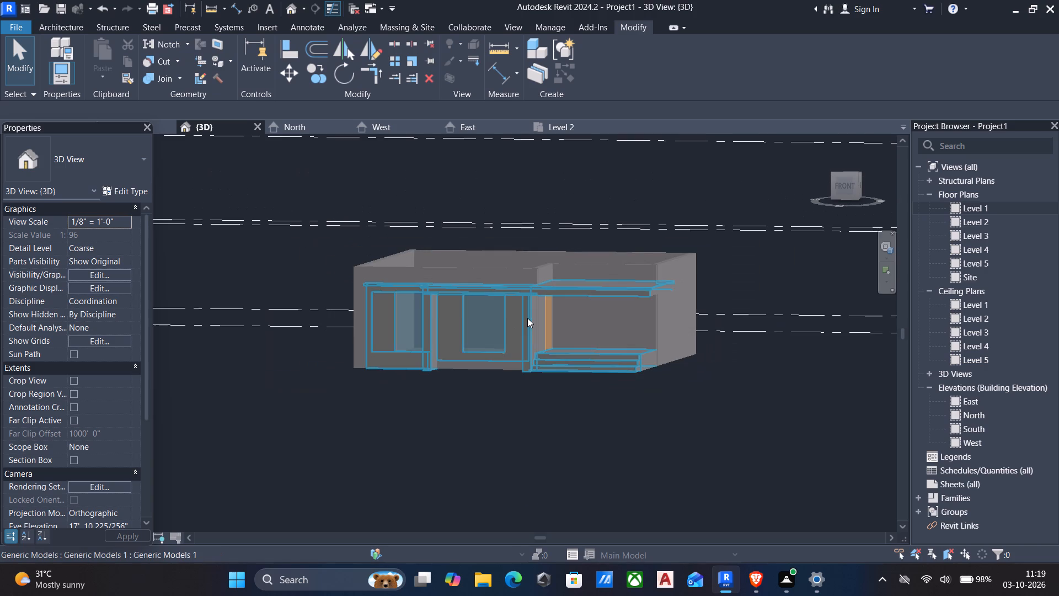
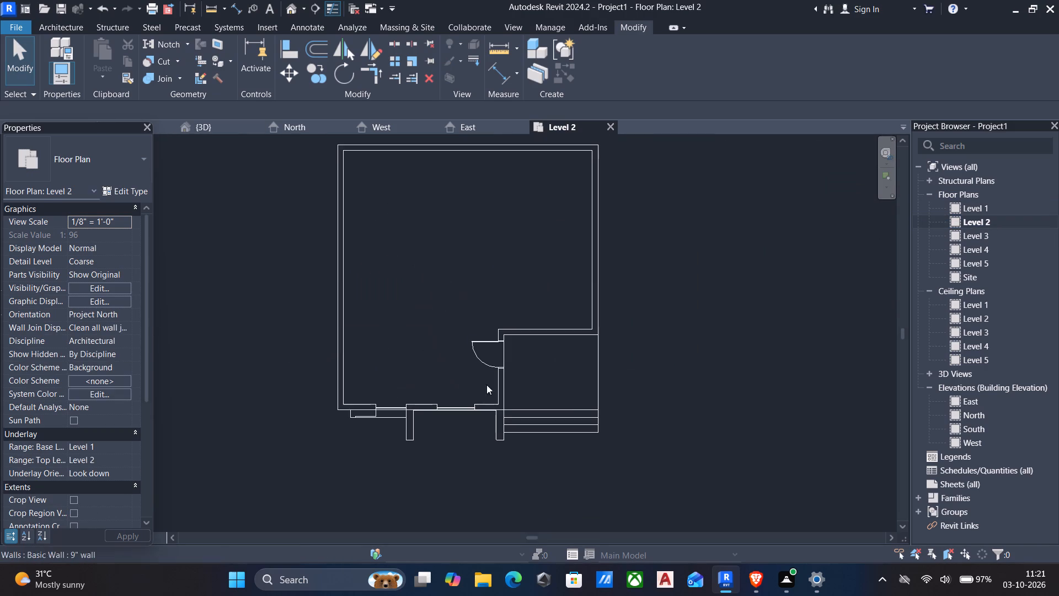
# Start a roof by footprint on Level 2 and duplicate the Generic - 12" roof type as 6".
pyautogui.click(61, 26)
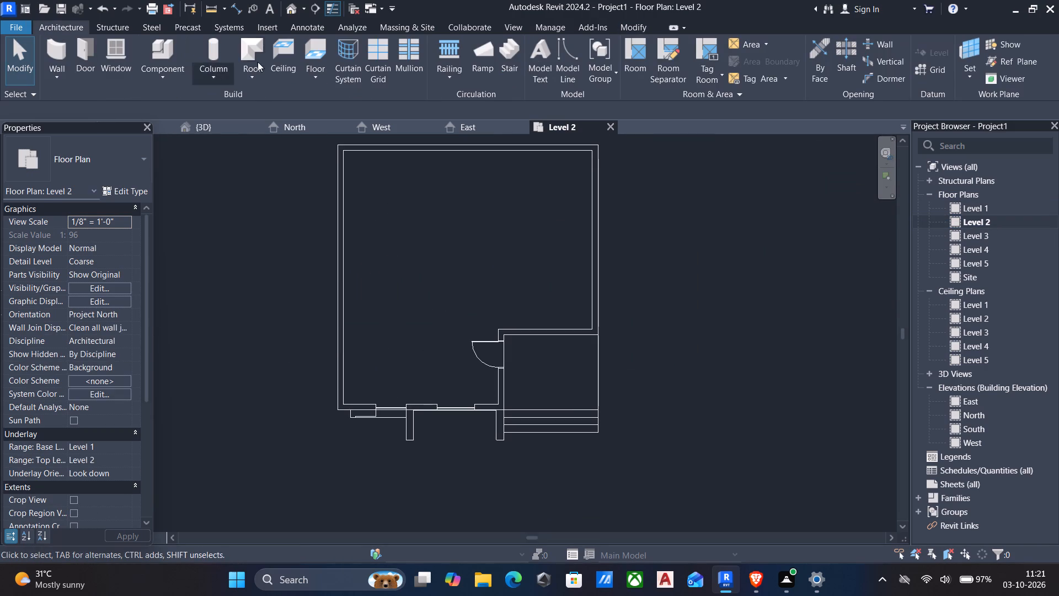
pyautogui.click(250, 52)
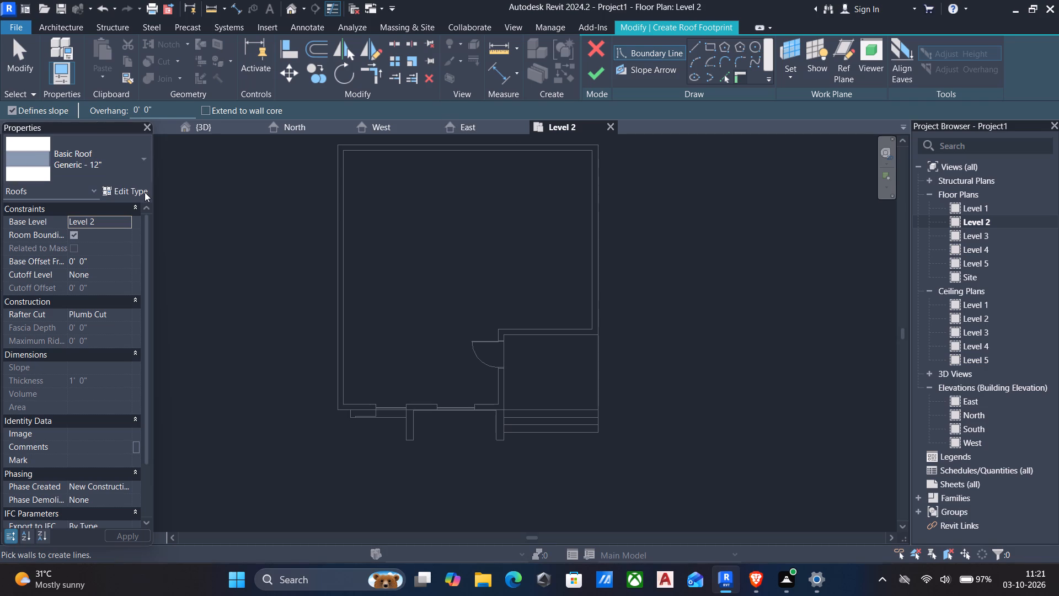
pyautogui.click(145, 192)
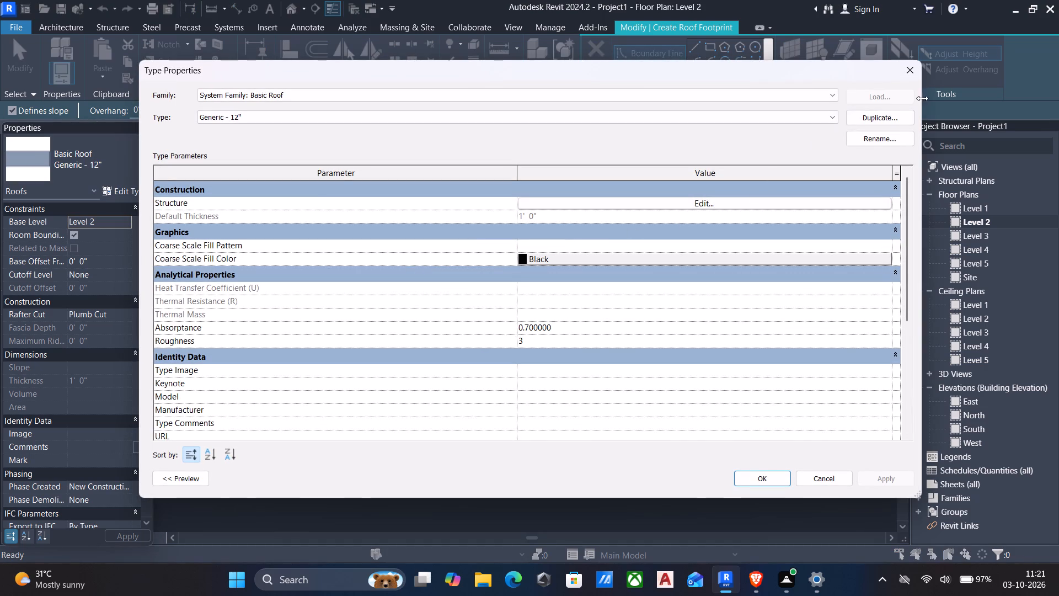
pyautogui.click(895, 114)
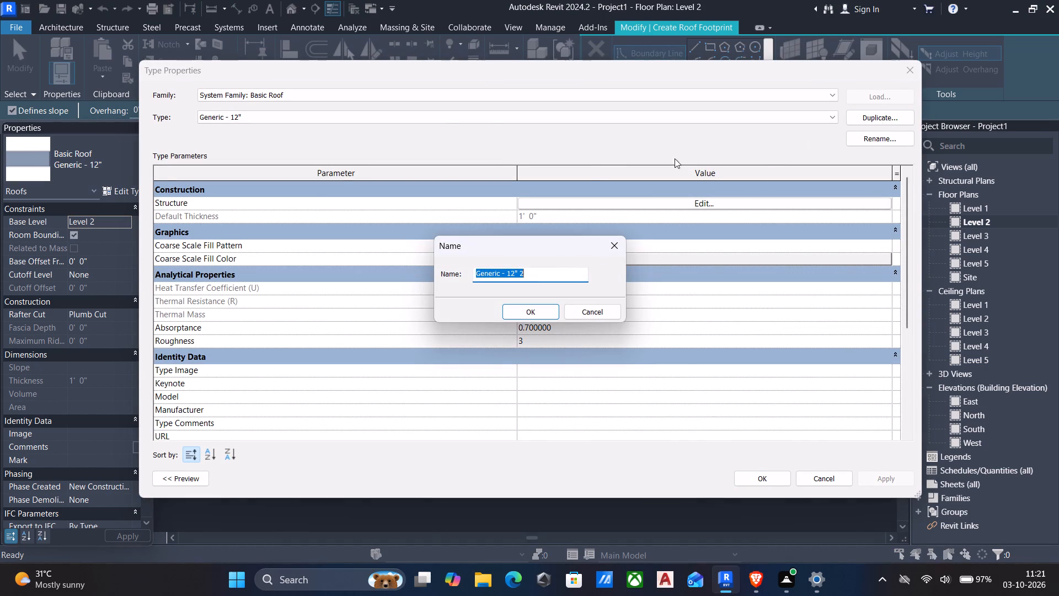
pyautogui.press('BackSpace')
pyautogui.press('6')
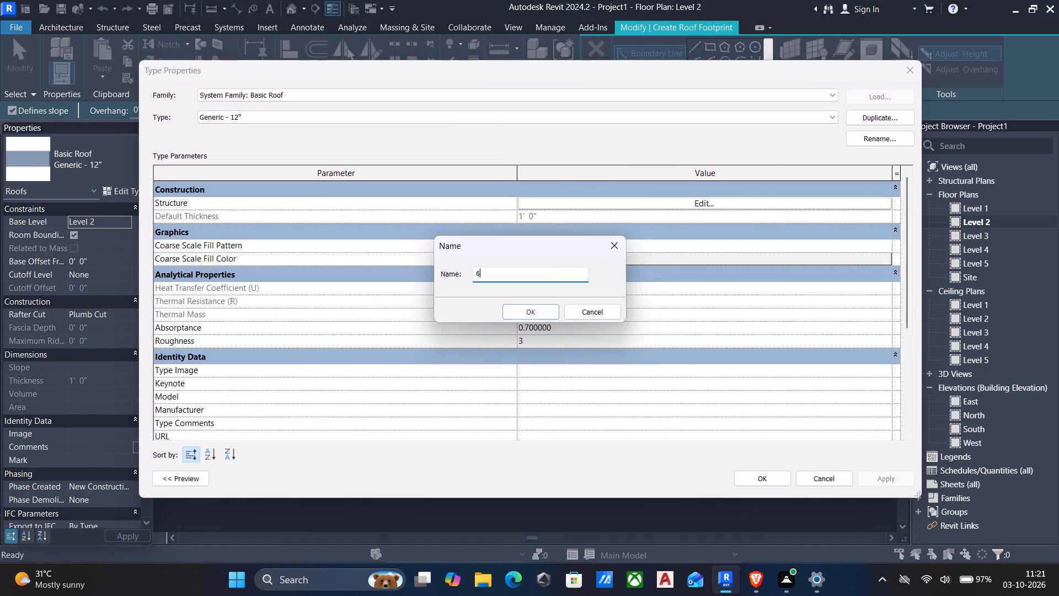
pyautogui.hotkey('shift', '"')
pyautogui.click(542, 305)
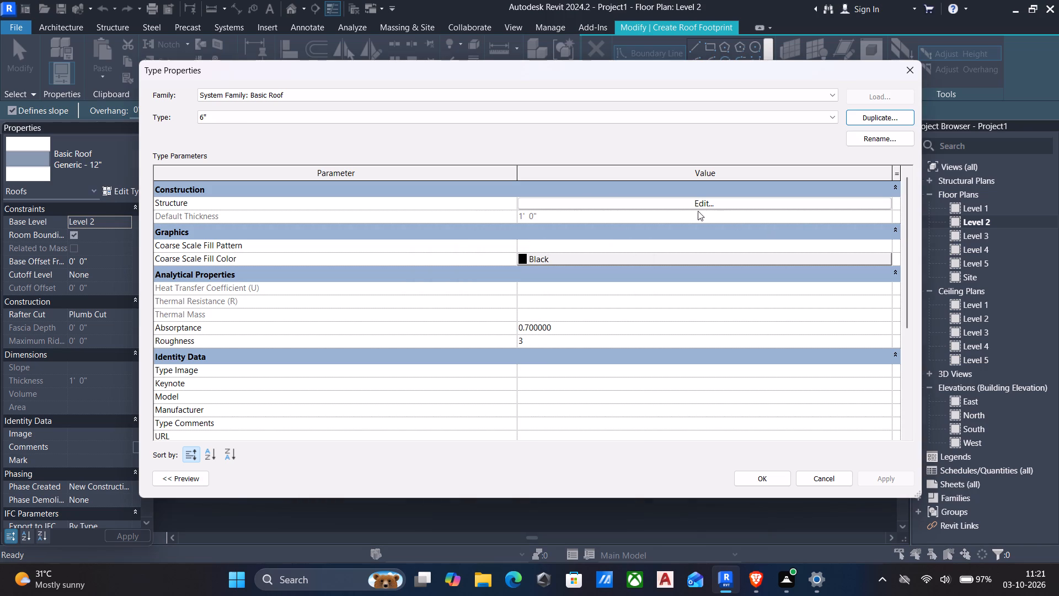
# Set the 6" roof type's structure layer thickness to 6" and apply the type to the roof.
pyautogui.click(686, 201)
pyautogui.click(595, 205)
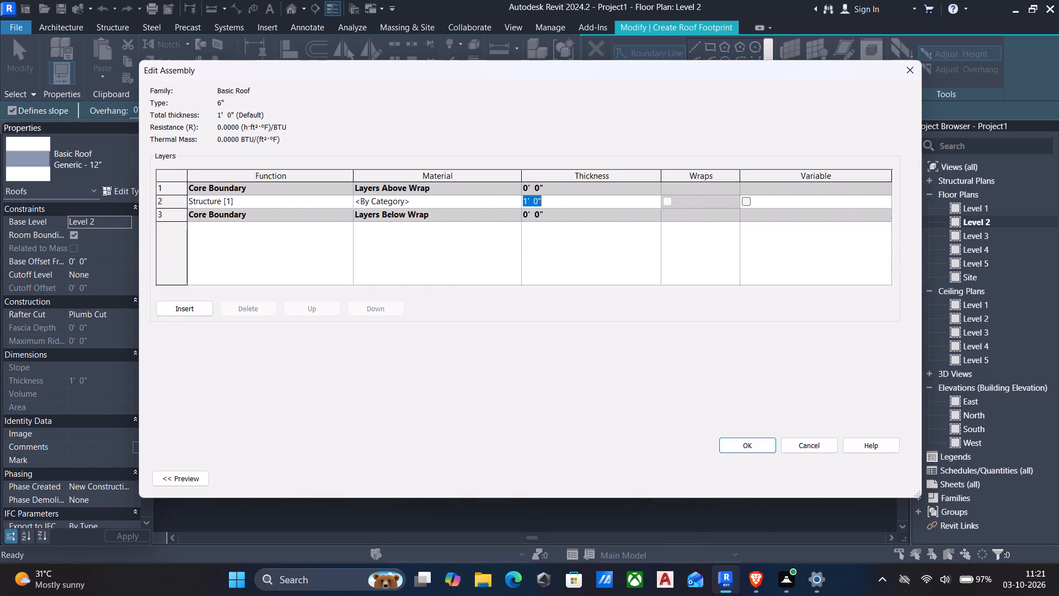
pyautogui.press('6')
pyautogui.hotkey('shift', '"')
pyautogui.press('Return')
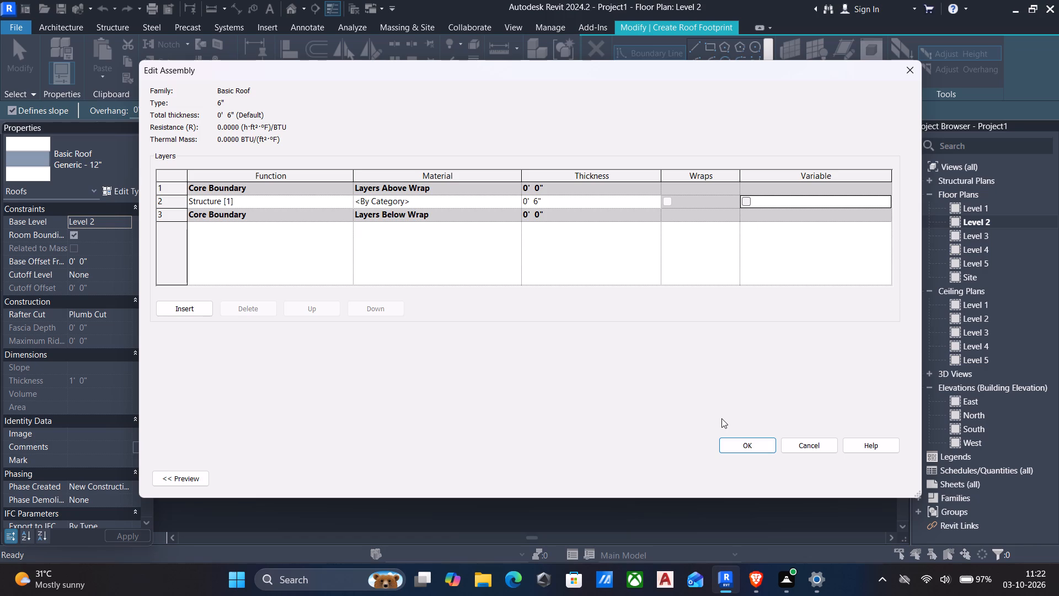
pyautogui.click(736, 443)
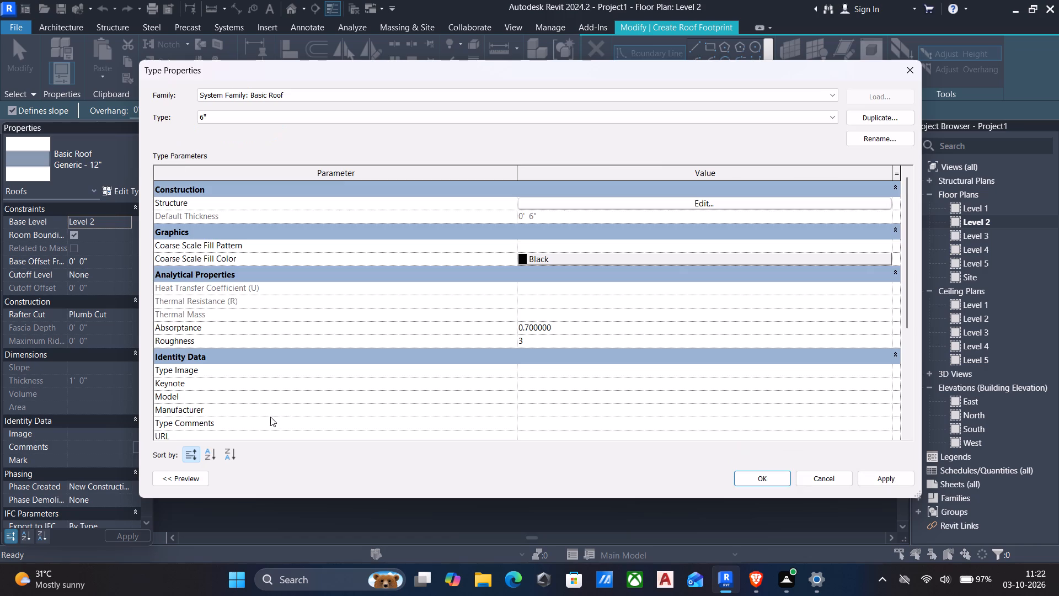
pyautogui.click(881, 480)
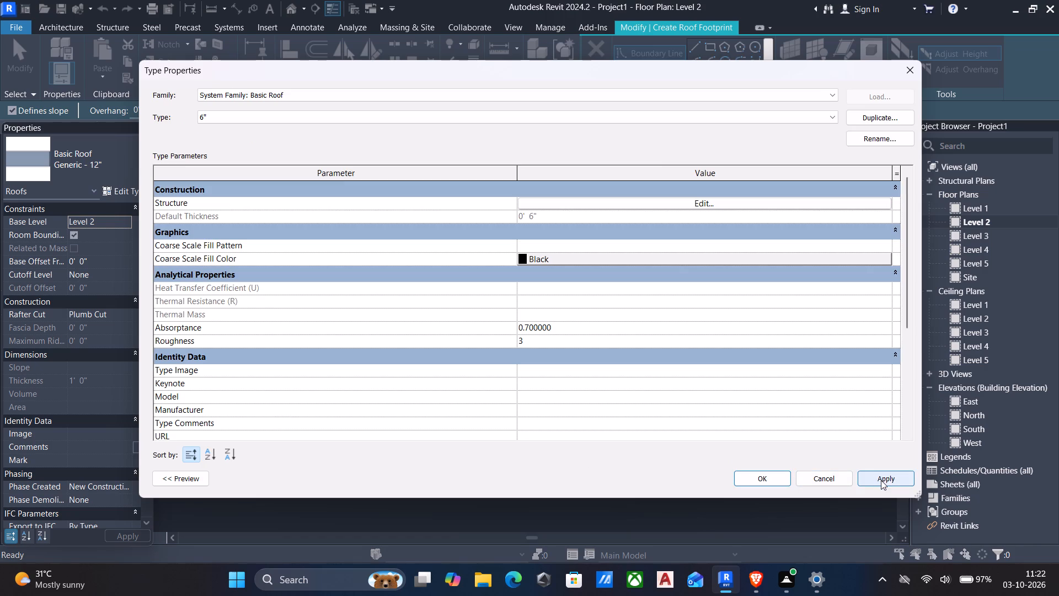
pyautogui.click(753, 478)
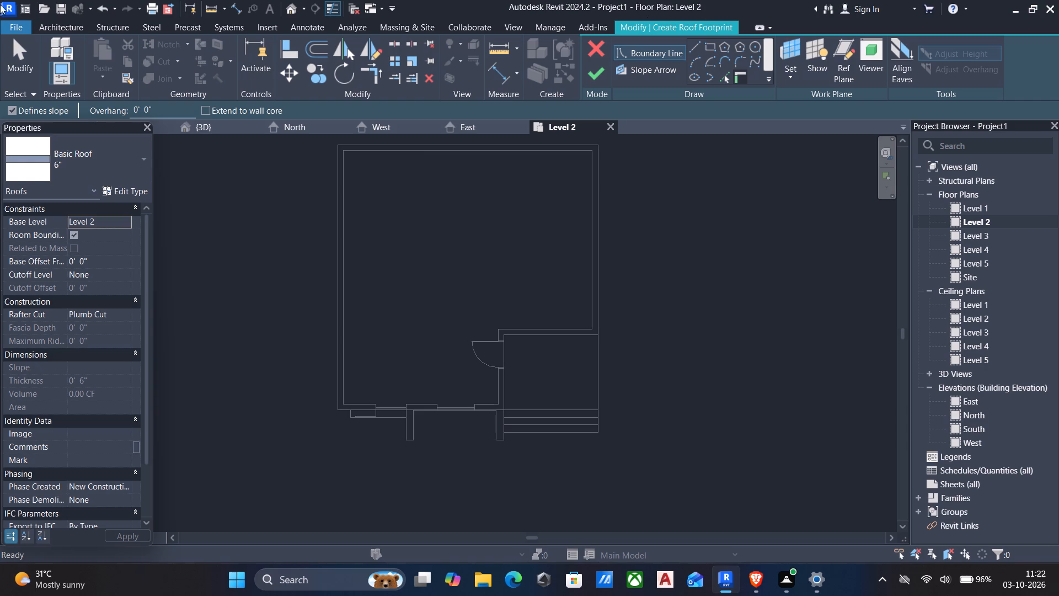
# Sketch a rectangular roof boundary from the house's rear outer corner to the entrance steps' outer edge, about 37'-3" deep, and finish the roof.
pyautogui.click(707, 45)
pyautogui.scroll(5, 317, 168)
pyautogui.moveTo(352, 152); pyautogui.dragTo(355, 196, button='middle')
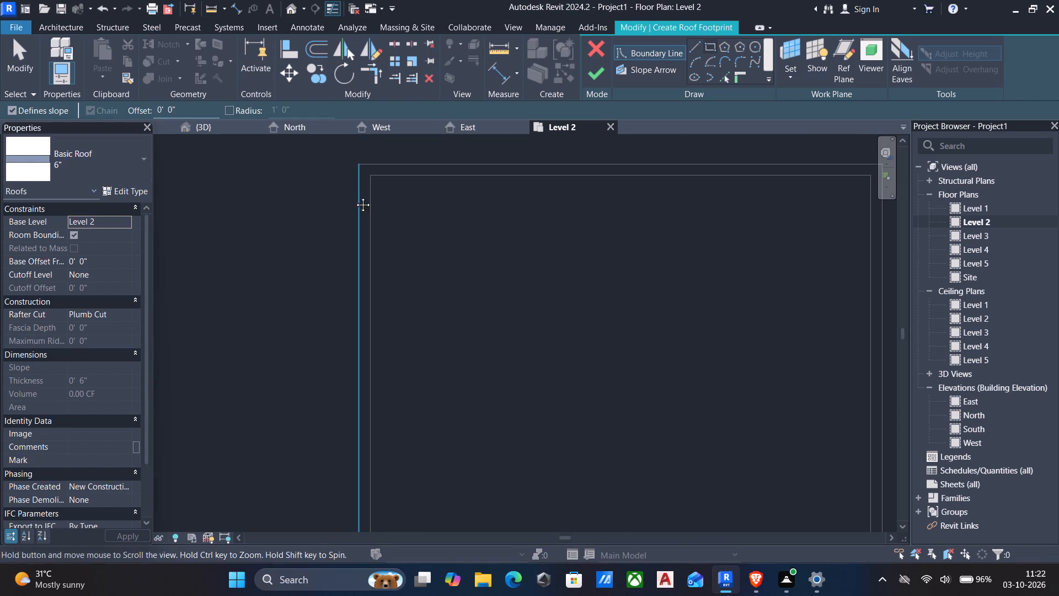
pyautogui.moveTo(355, 196); pyautogui.dragTo(354, 197, button='middle')
pyautogui.click(354, 166)
pyautogui.scroll(-4, 389, 198)
pyautogui.moveTo(411, 248); pyautogui.dragTo(382, 215, button='middle')
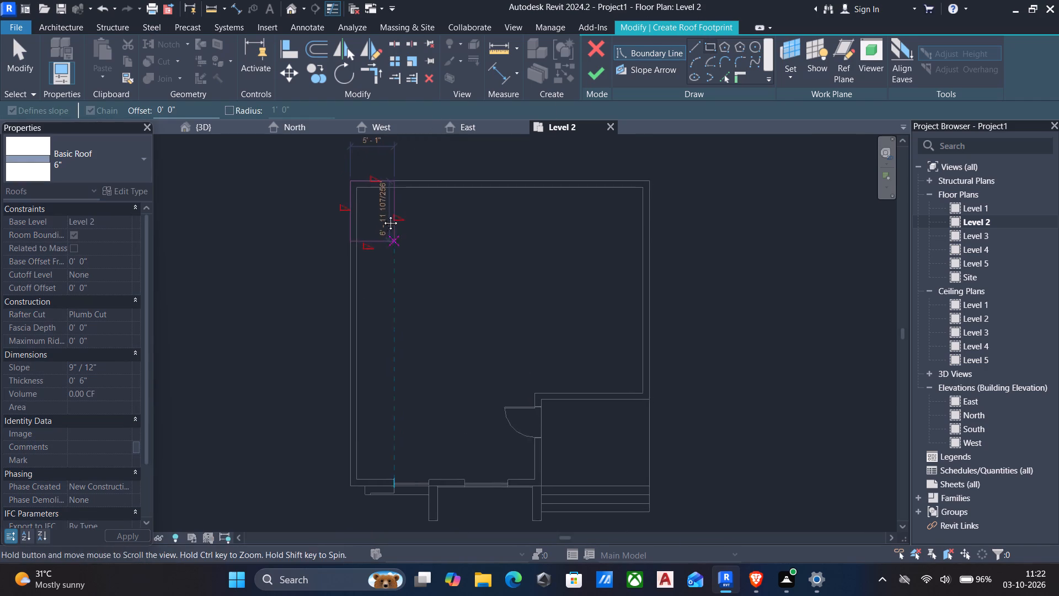
pyautogui.moveTo(382, 215); pyautogui.dragTo(377, 211, button='middle')
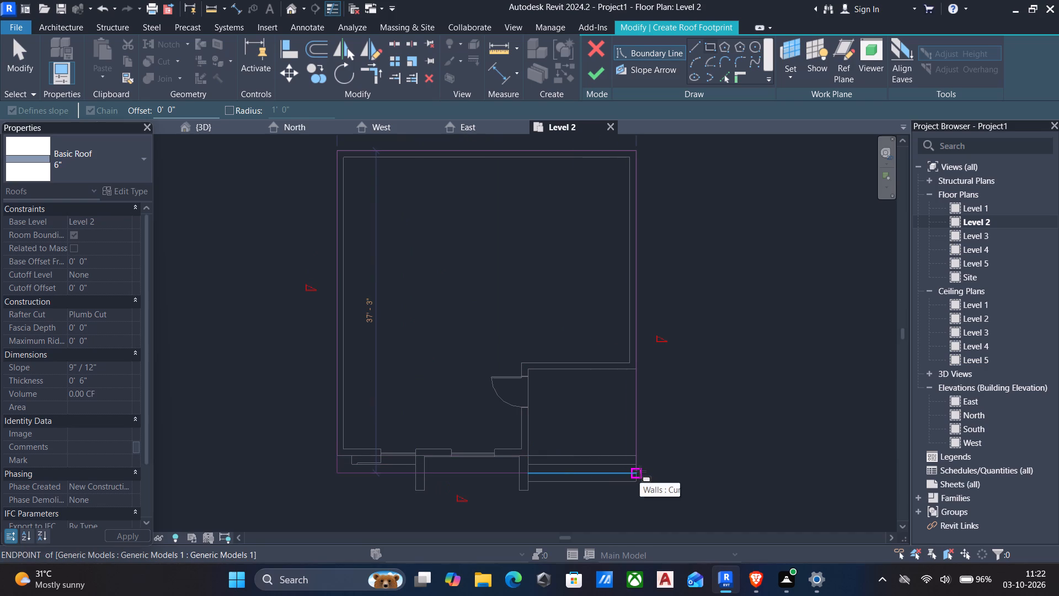
pyautogui.click(640, 471)
pyautogui.press('Escape')
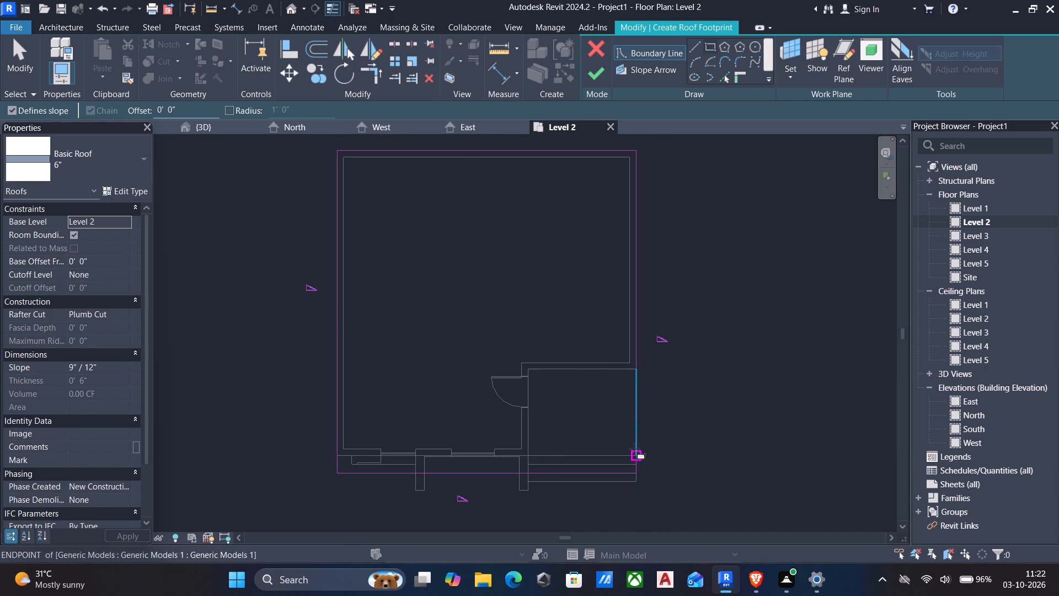
pyautogui.click(601, 72)
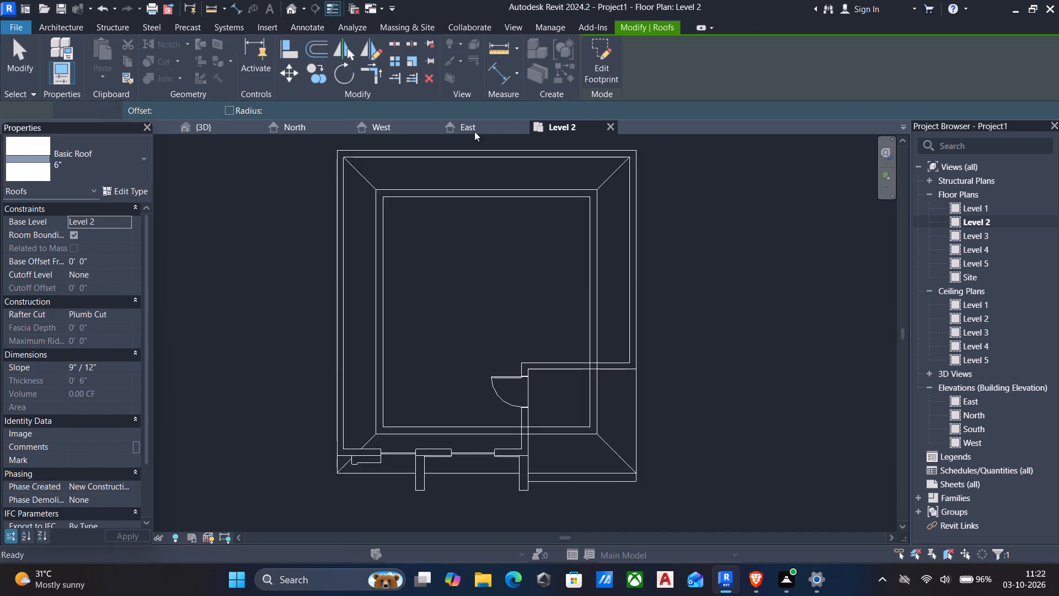
# Set the new roof's slope to 0" / 12".
pyautogui.click(108, 369)
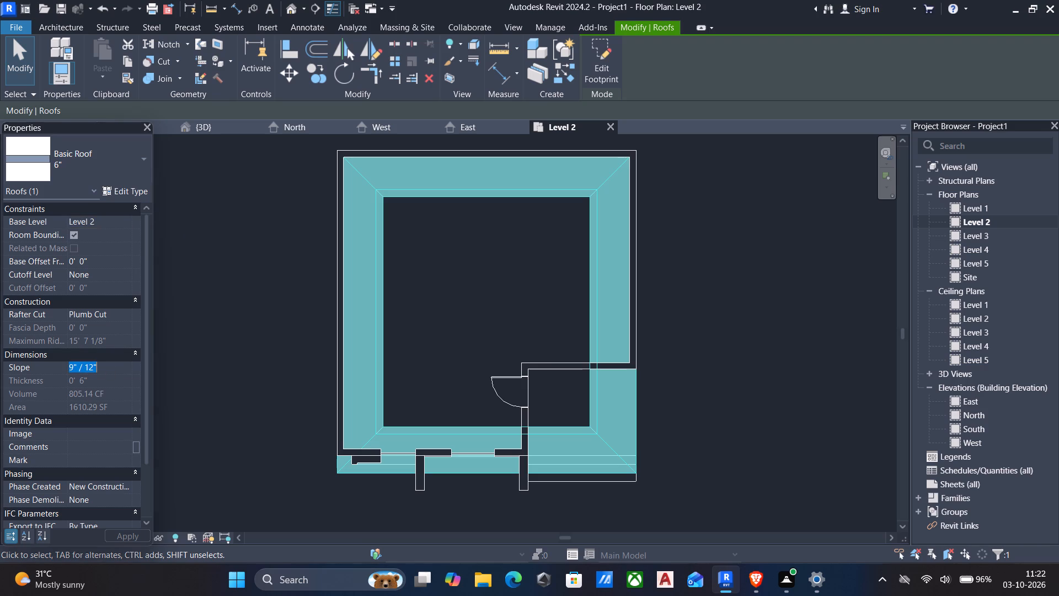
pyautogui.press('0')
pyautogui.press("'")
pyautogui.press('Return')
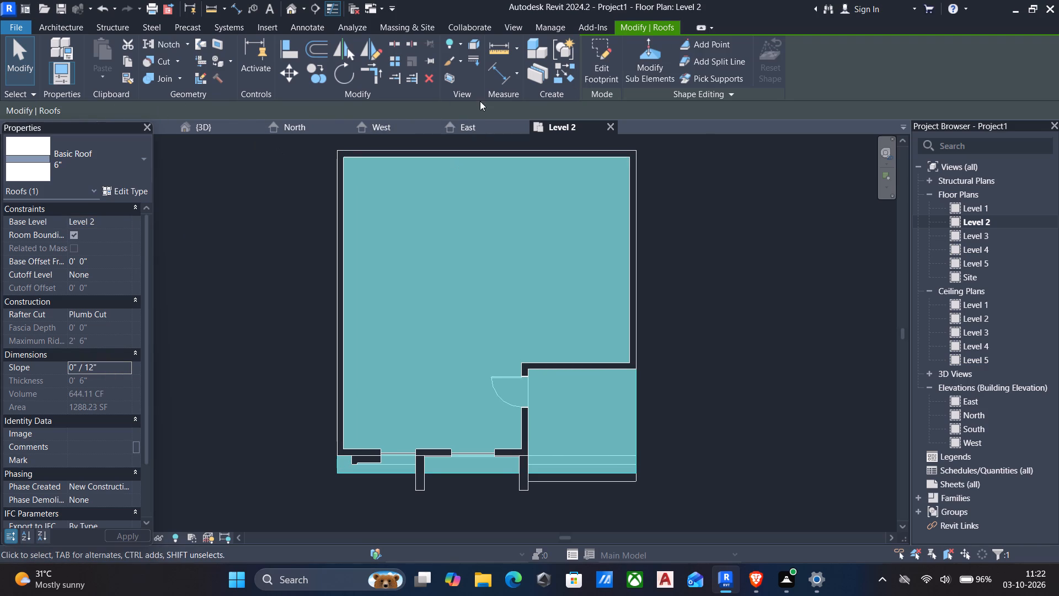
# In the 3D view, change the roof's base level to Level 3.
pyautogui.click(229, 123)
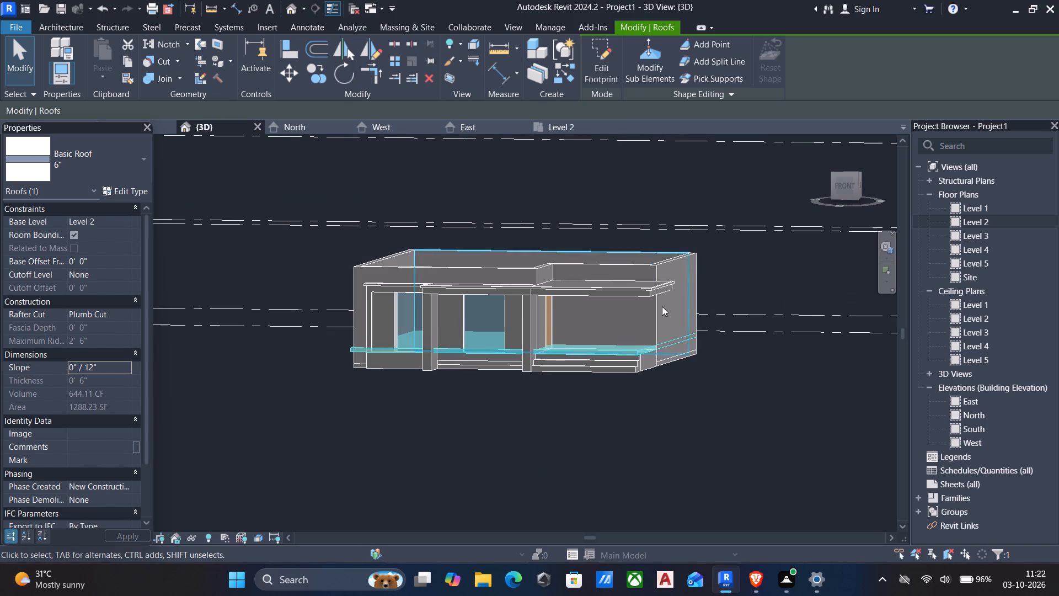
pyautogui.click(129, 221)
pyautogui.click(110, 258)
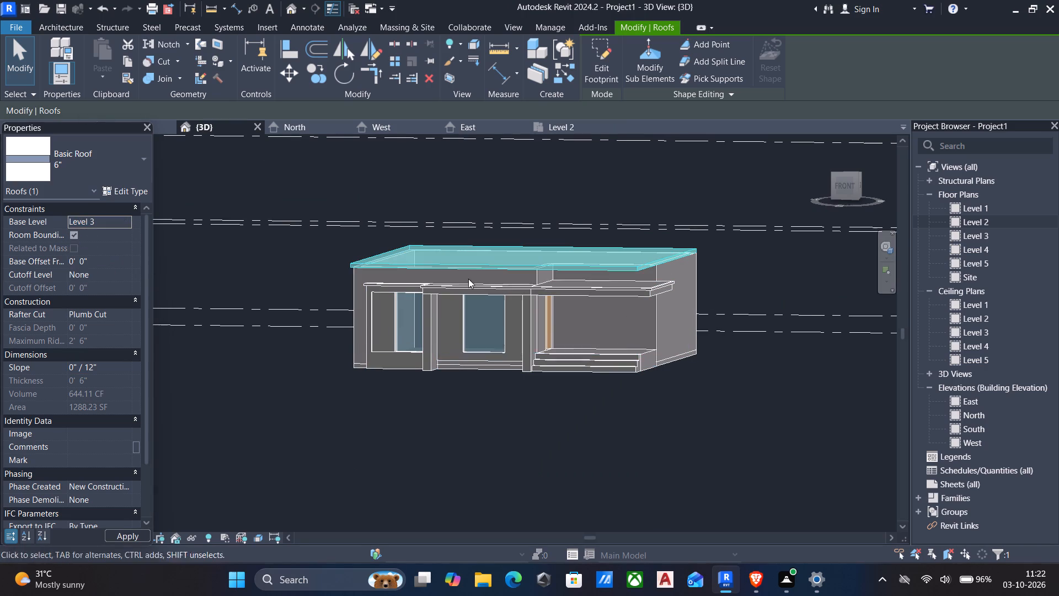
pyautogui.press('Escape')
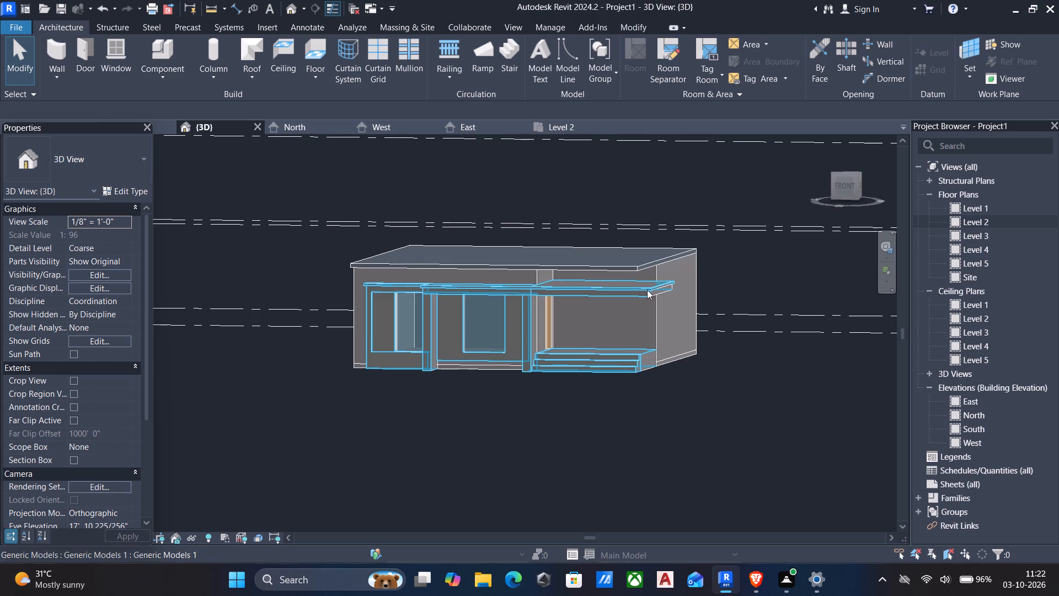
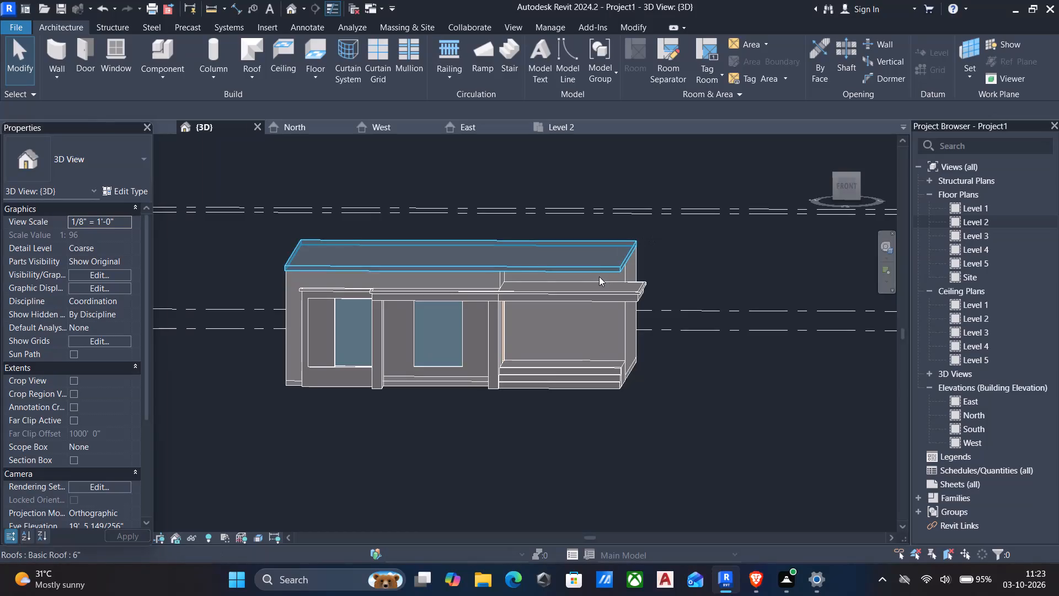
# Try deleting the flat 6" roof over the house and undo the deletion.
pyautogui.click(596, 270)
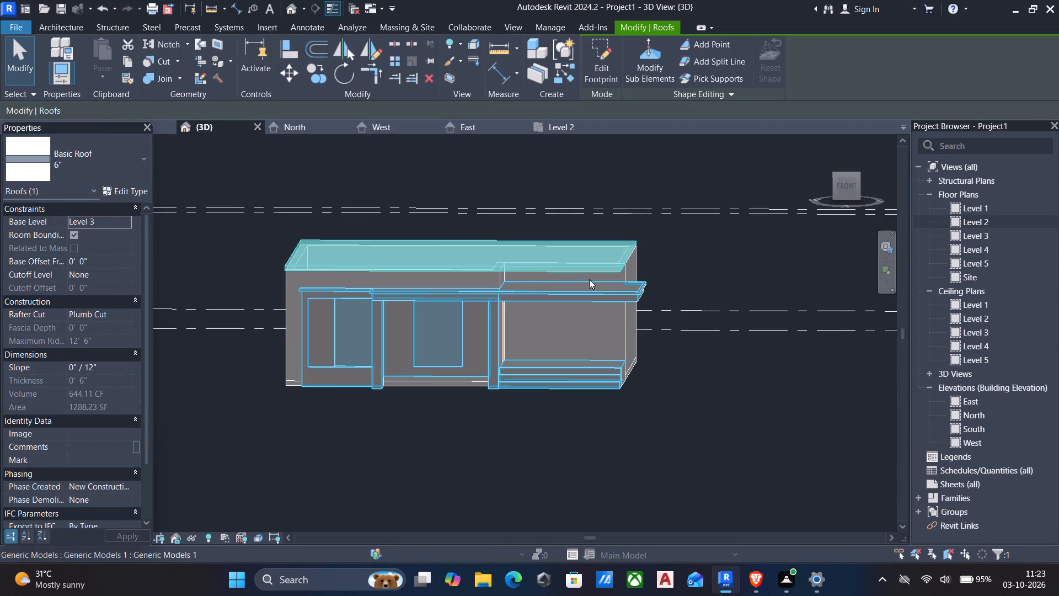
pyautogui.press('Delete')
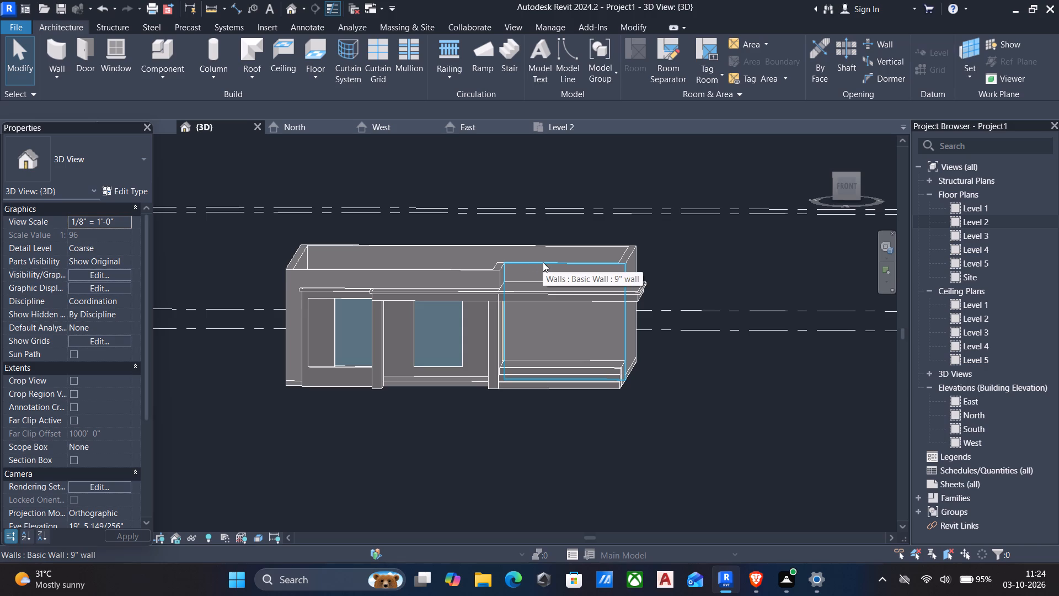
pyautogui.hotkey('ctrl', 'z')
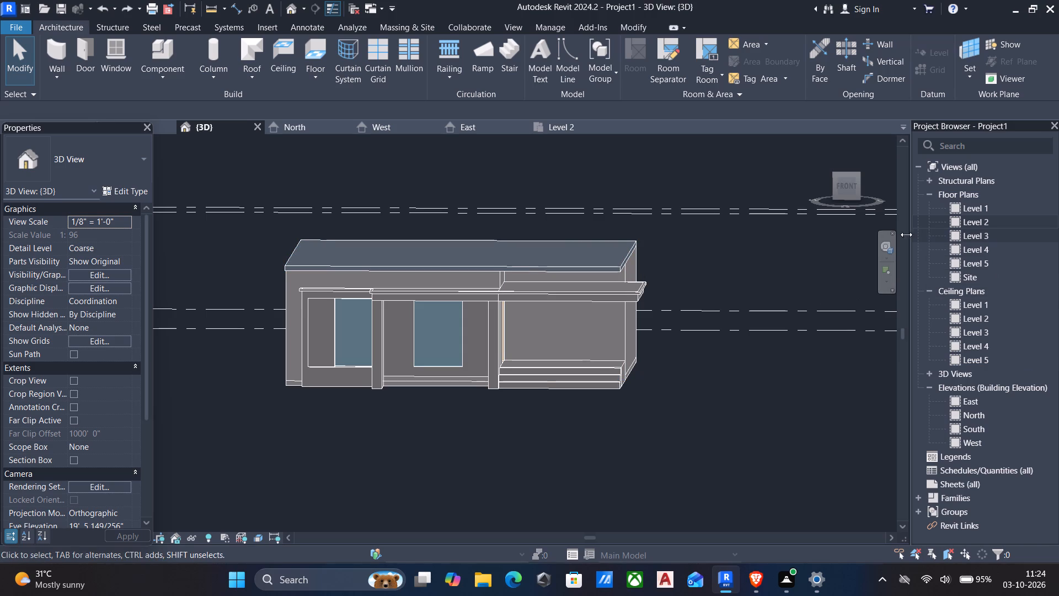
# In the Level 3 floor plan, set the underlay's base level to Level 2 and apply it.
pyautogui.doubleClick(987, 236)
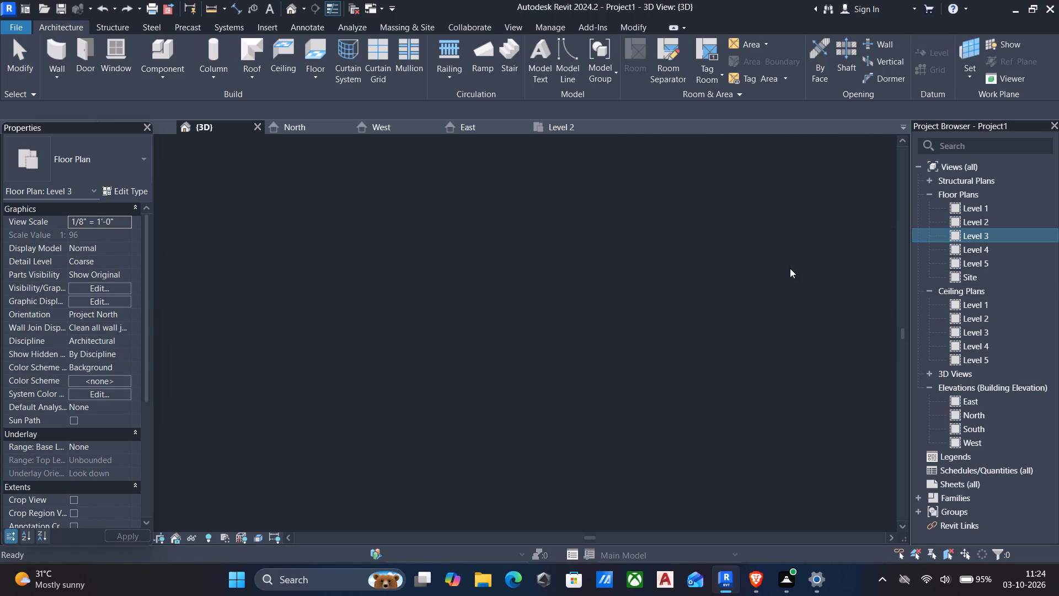
pyautogui.scroll(2, 339, 264)
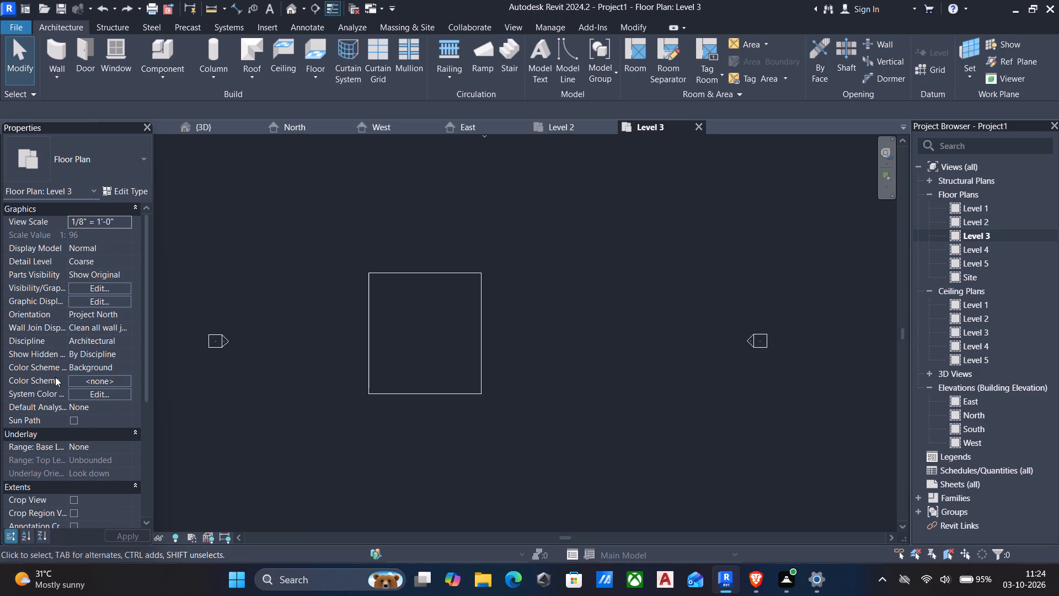
pyautogui.click(129, 443)
pyautogui.click(92, 481)
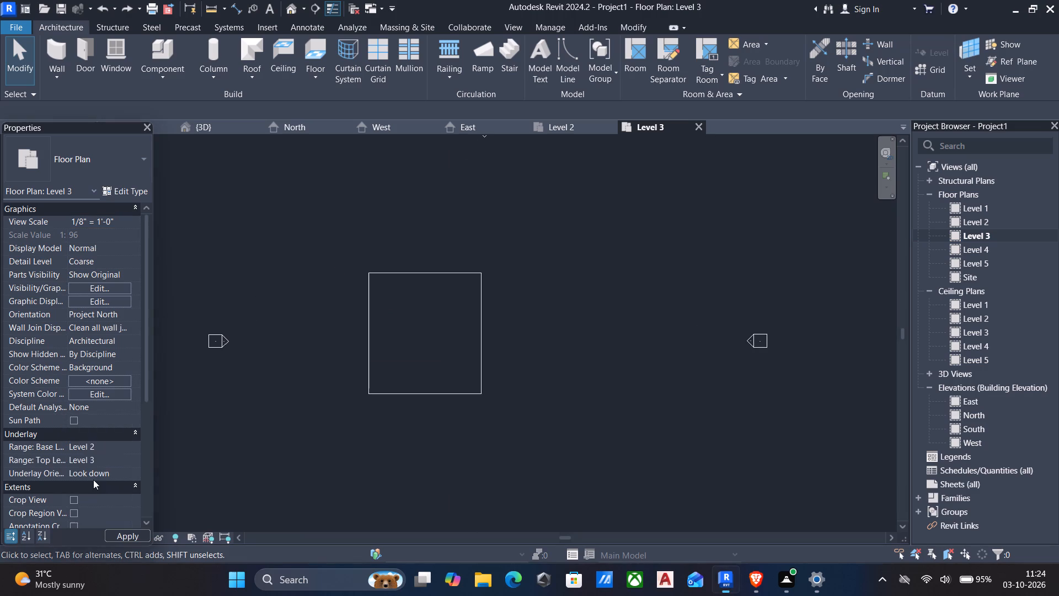
pyautogui.click(120, 529)
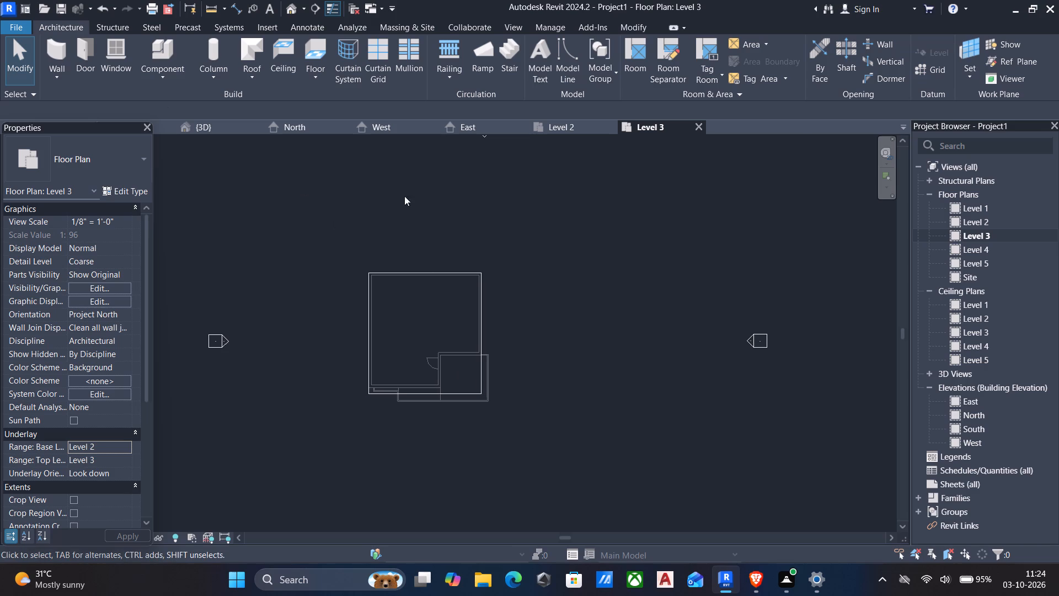
pyautogui.click(66, 28)
# Return to the 3D view and examine the roof's edges and front overhang above the entrance porch from several sides.
pyautogui.click(207, 127)
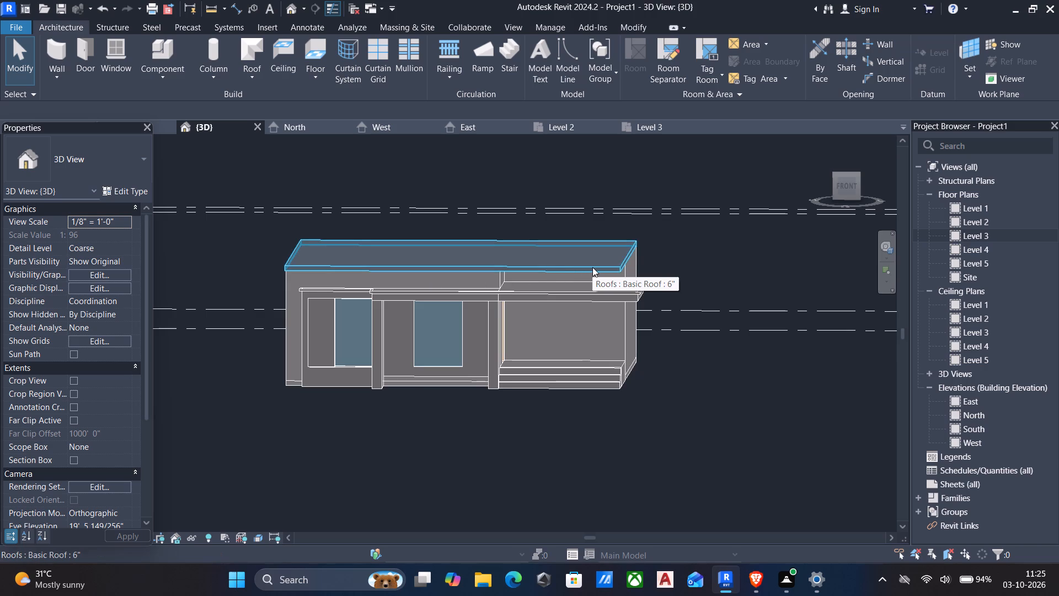
pyautogui.keyDown('shift'); pyautogui.moveTo(615, 258); pyautogui.dragTo(543, 273, button='middle'); pyautogui.keyUp('shift')
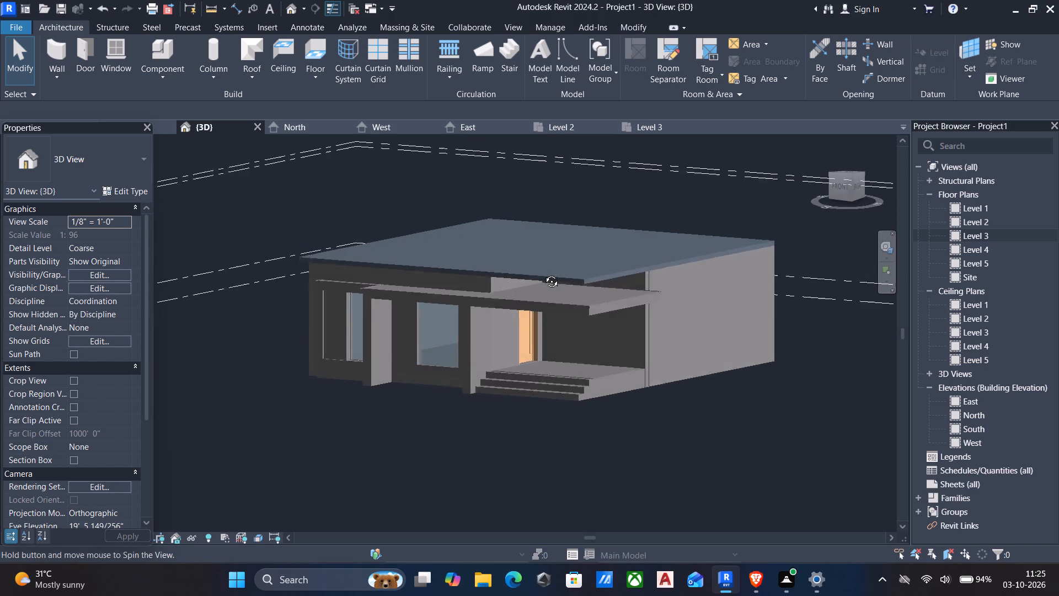
pyautogui.keyDown('shift'); pyautogui.moveTo(543, 273); pyautogui.dragTo(515, 274, button='middle'); pyautogui.keyUp('shift')
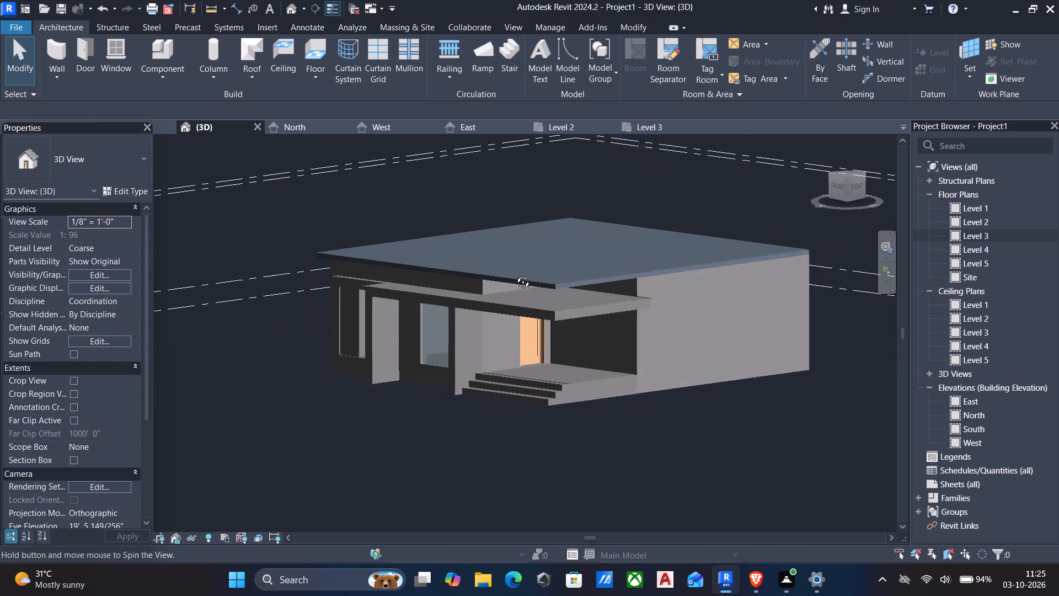
pyautogui.keyDown('shift'); pyautogui.moveTo(515, 274); pyautogui.dragTo(496, 209, button='middle'); pyautogui.keyUp('shift')
pyautogui.scroll(7, 487, 272)
pyautogui.keyDown('shift'); pyautogui.moveTo(477, 272); pyautogui.dragTo(472, 274, button='middle'); pyautogui.keyUp('shift')
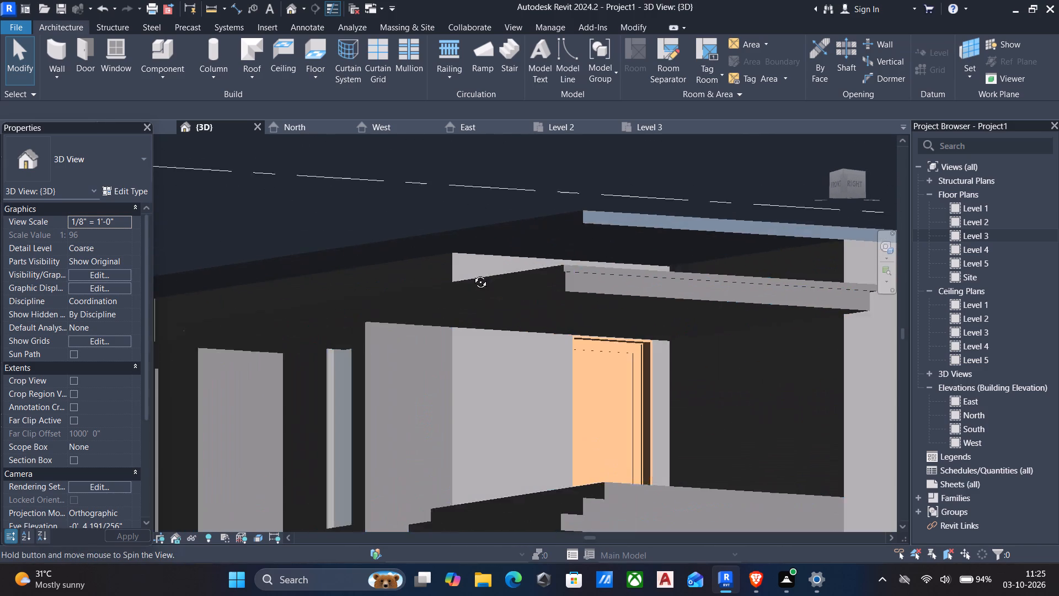
pyautogui.keyDown('shift'); pyautogui.moveTo(472, 274); pyautogui.dragTo(447, 282, button='middle'); pyautogui.keyUp('shift')
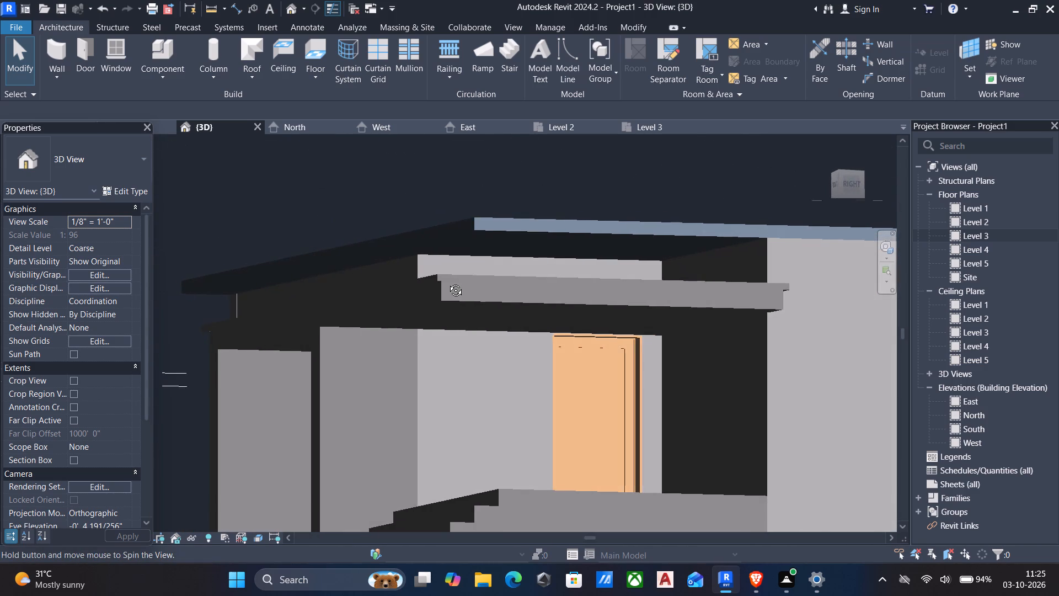
pyautogui.keyDown('shift'); pyautogui.moveTo(447, 282); pyautogui.dragTo(796, 298, button='middle'); pyautogui.keyUp('shift')
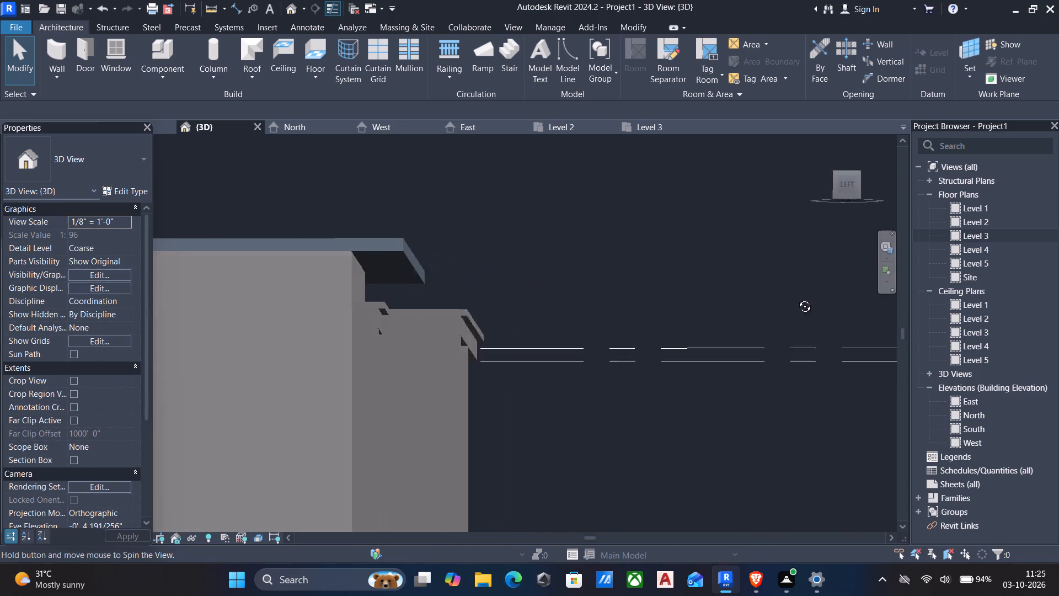
pyautogui.keyDown('shift'); pyautogui.moveTo(796, 298); pyautogui.dragTo(800, 311, button='middle'); pyautogui.keyUp('shift')
pyautogui.scroll(-3, 800, 311)
pyautogui.keyDown('shift'); pyautogui.moveTo(747, 313); pyautogui.dragTo(667, 295, button='middle'); pyautogui.keyUp('shift')
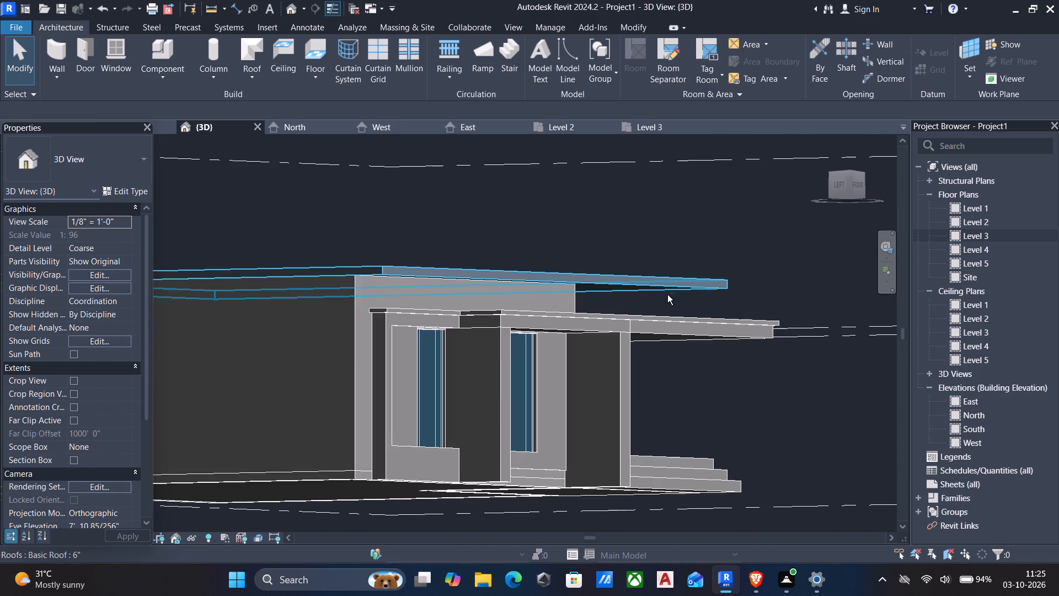
pyautogui.keyDown('shift'); pyautogui.moveTo(579, 307); pyautogui.dragTo(554, 315, button='middle'); pyautogui.keyUp('shift')
pyautogui.scroll(-2, 554, 315)
pyautogui.keyDown('shift'); pyautogui.moveTo(555, 313); pyautogui.dragTo(526, 317, button='middle'); pyautogui.keyUp('shift')
pyautogui.keyDown('shift'); pyautogui.scroll(1, 524, 318); pyautogui.keyUp('shift')
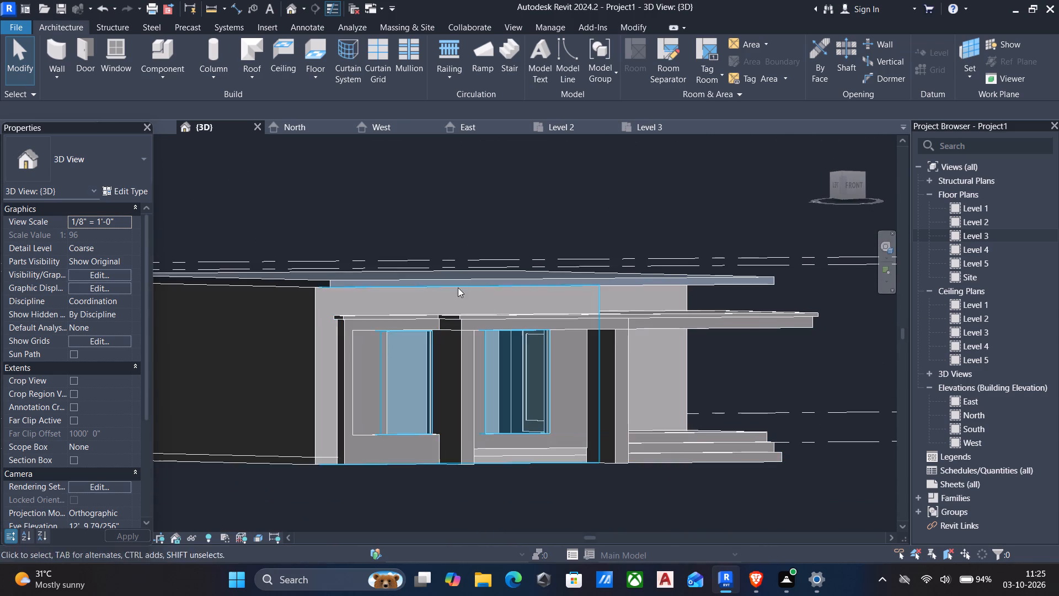
# Edit the roof footprint, moving its front boundary line back to the front wall's outer face, 0'-4 1/2" from the reference, and finish the sketch.
pyautogui.keyDown('shift'); pyautogui.click(447, 284); pyautogui.keyUp('shift')
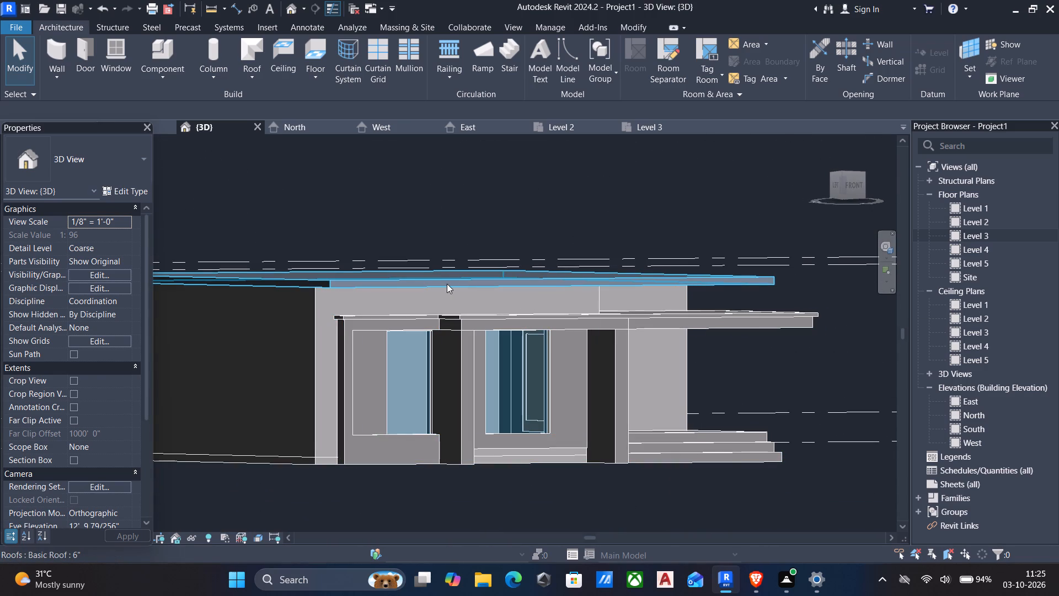
pyautogui.click(447, 284)
pyautogui.click(600, 52)
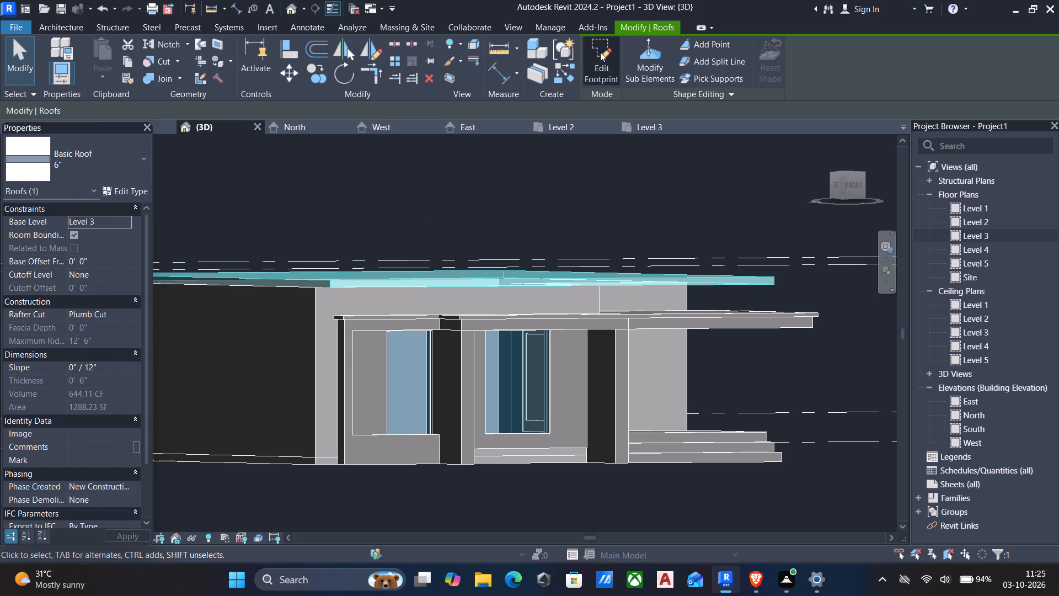
pyautogui.keyDown('shift'); pyautogui.moveTo(638, 201); pyautogui.dragTo(642, 366, button='middle'); pyautogui.keyUp('shift')
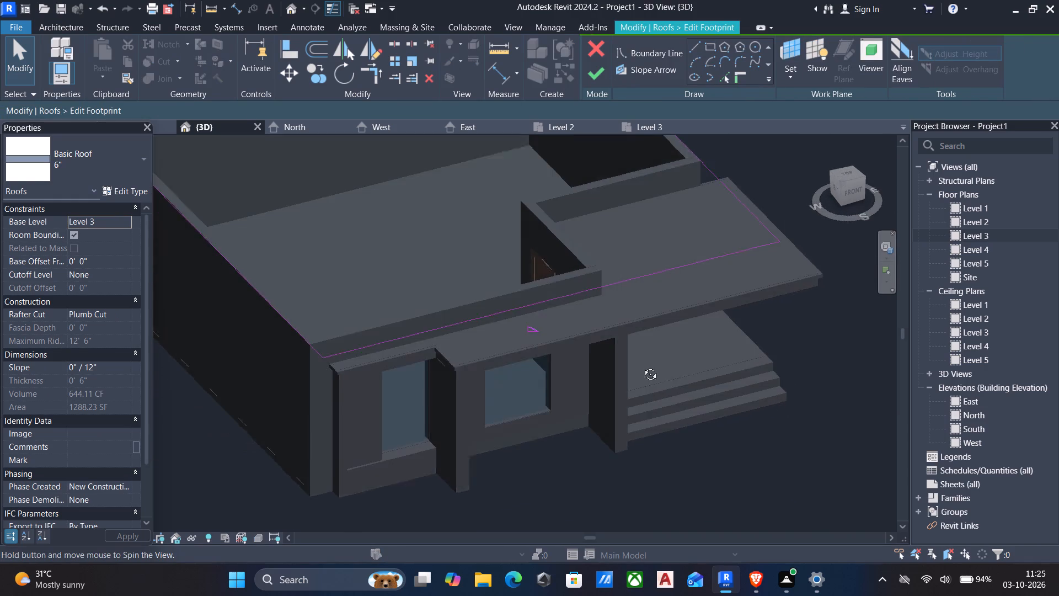
pyautogui.keyDown('shift'); pyautogui.moveTo(642, 366); pyautogui.dragTo(644, 366, button='middle'); pyautogui.keyUp('shift')
pyautogui.click(844, 173)
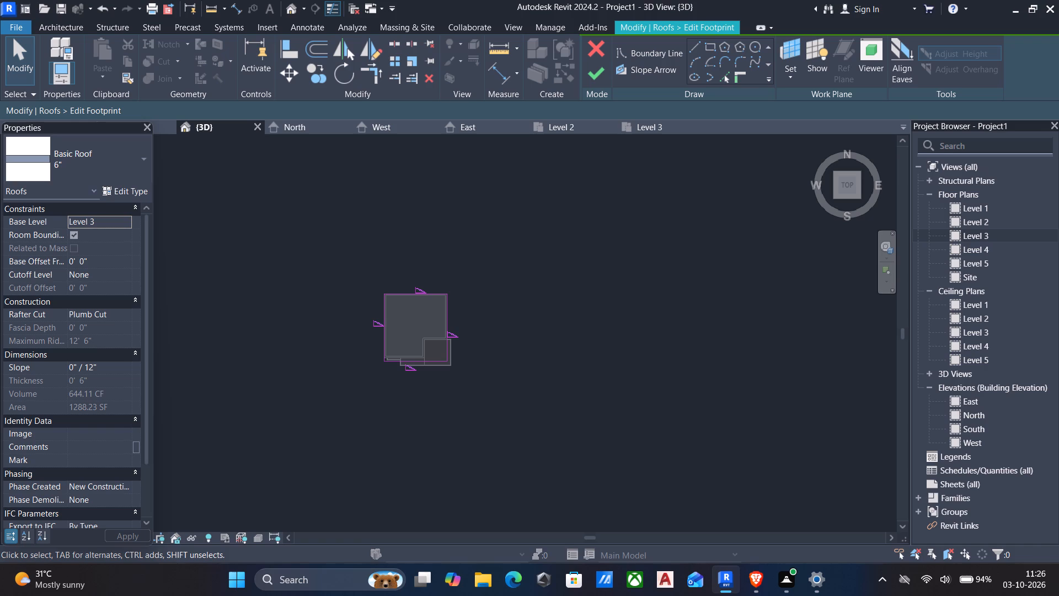
pyautogui.scroll(3, 930, 126)
pyautogui.click(419, 360)
pyautogui.scroll(5, 307, 384)
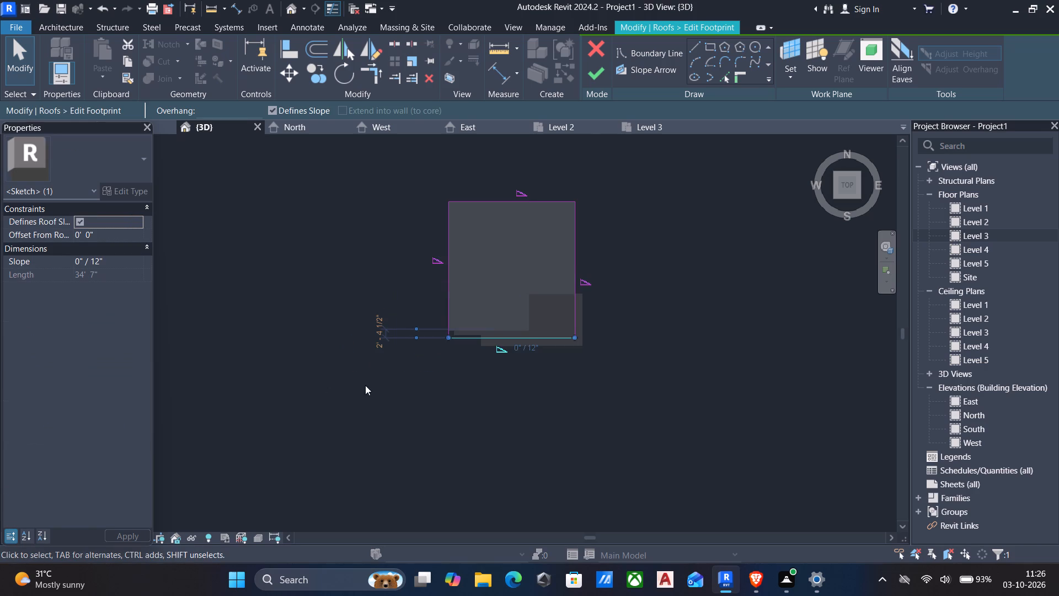
pyautogui.press('Up')
pyautogui.scroll(4, 502, 368)
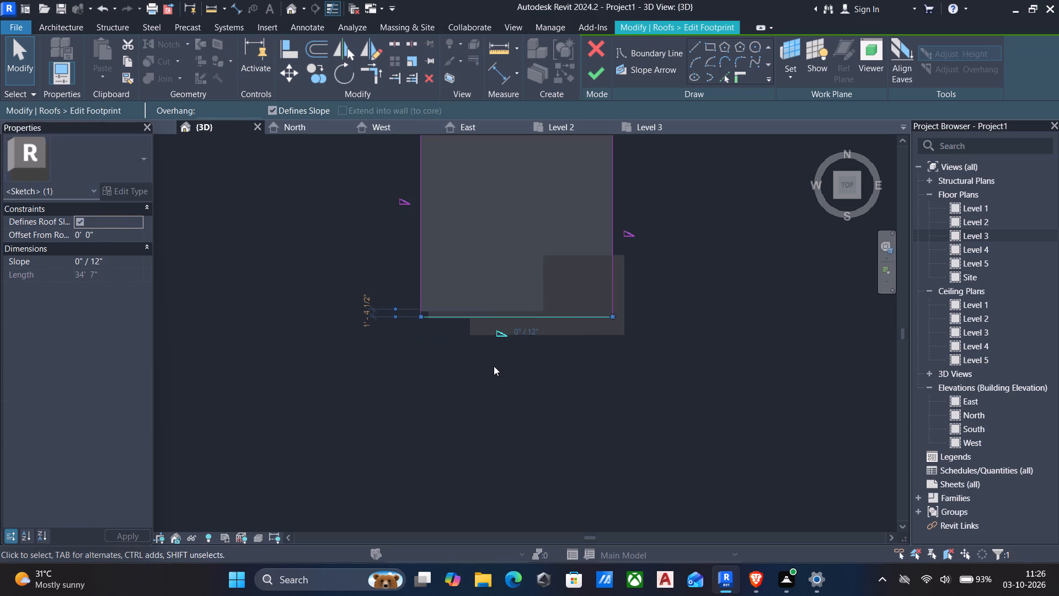
pyautogui.scroll(1, 494, 366)
pyautogui.moveTo(491, 368); pyautogui.dragTo(473, 415, button='middle')
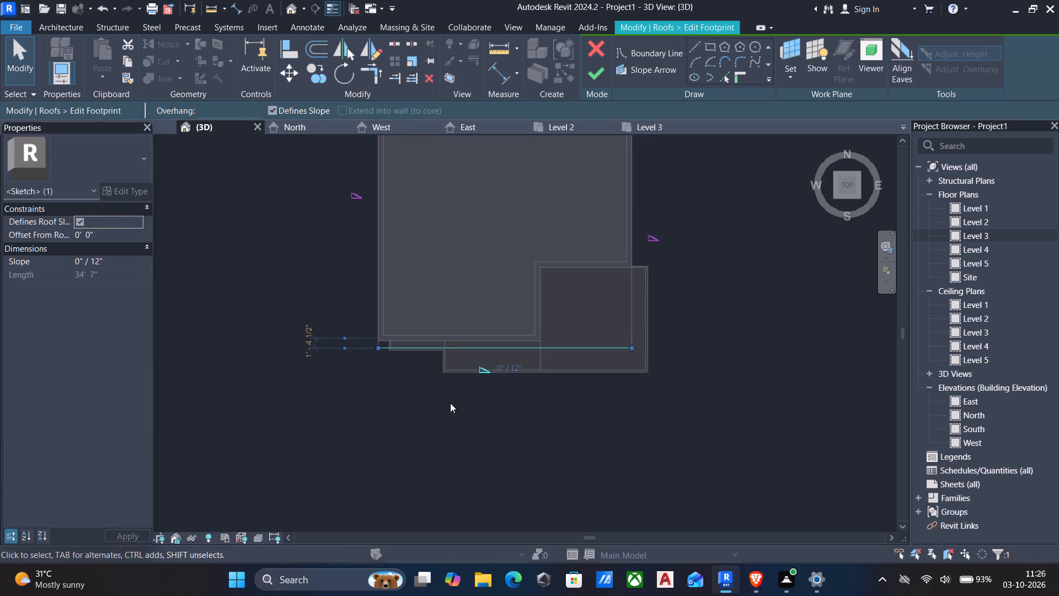
pyautogui.moveTo(450, 403); pyautogui.dragTo(449, 421, button='middle')
pyautogui.scroll(1, 449, 421)
pyautogui.moveTo(447, 400); pyautogui.dragTo(444, 406, button='middle')
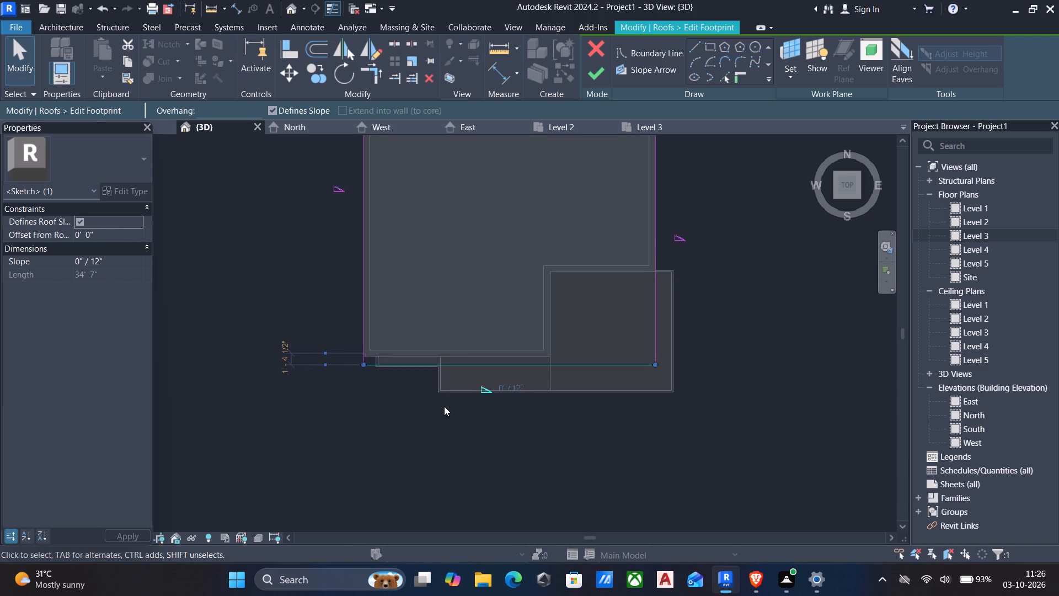
pyautogui.press('Up')
pyautogui.press('Up')
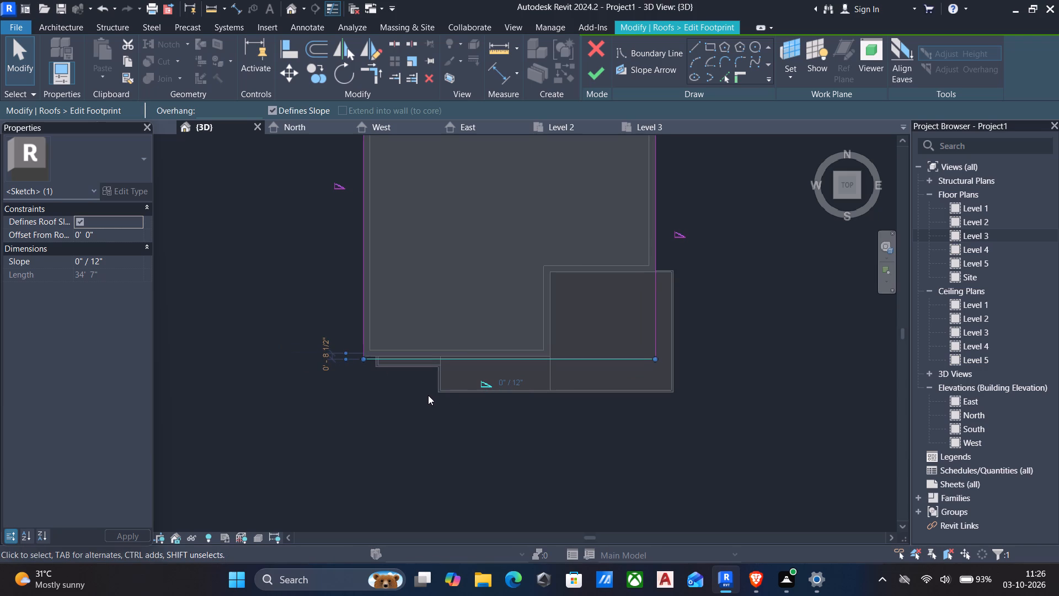
pyautogui.press('Up')
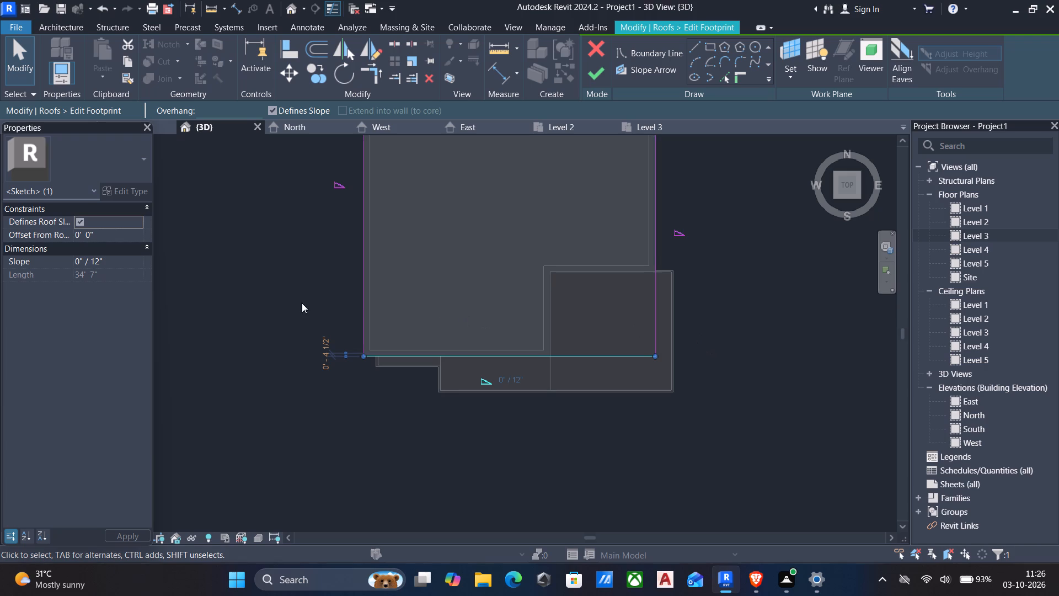
pyautogui.scroll(-2, 287, 303)
pyautogui.press('Escape')
pyautogui.scroll(-1, 302, 306)
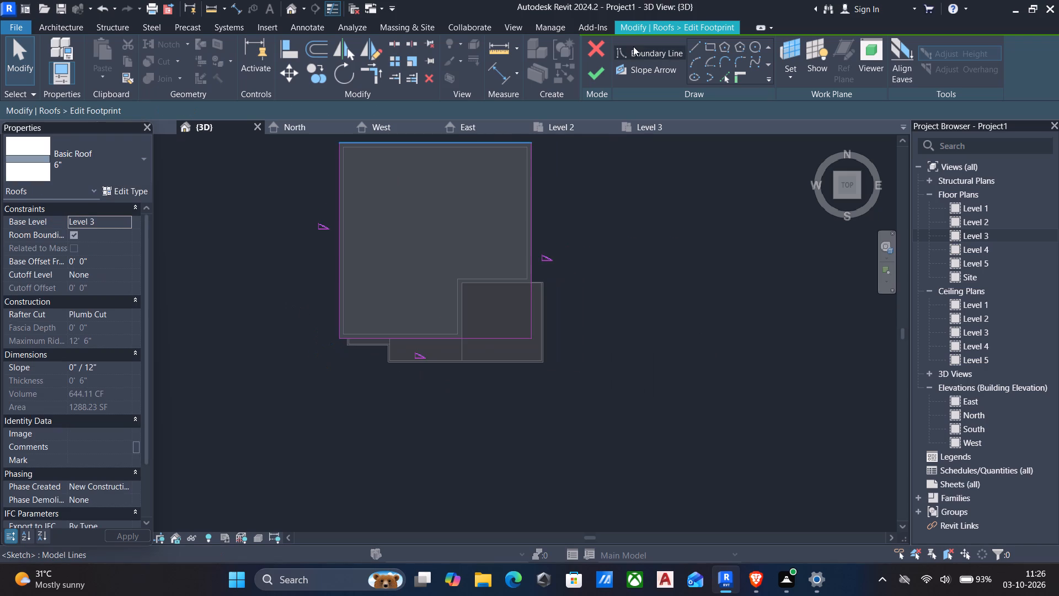
pyautogui.click(597, 79)
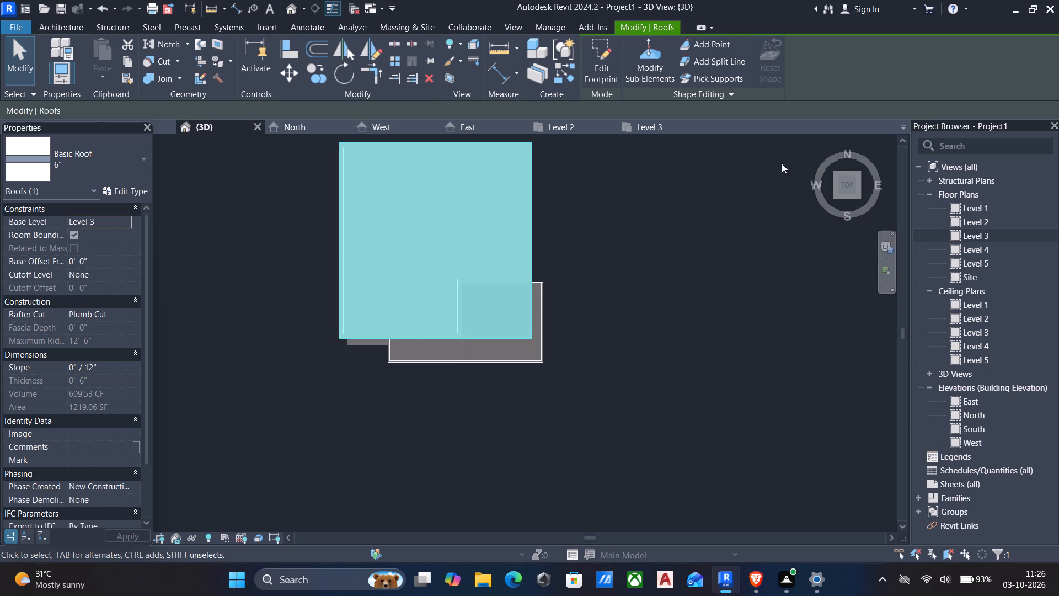
# Examine the edited roof in 3D from above and from the front corner beside the entrance porch.
pyautogui.click(859, 196)
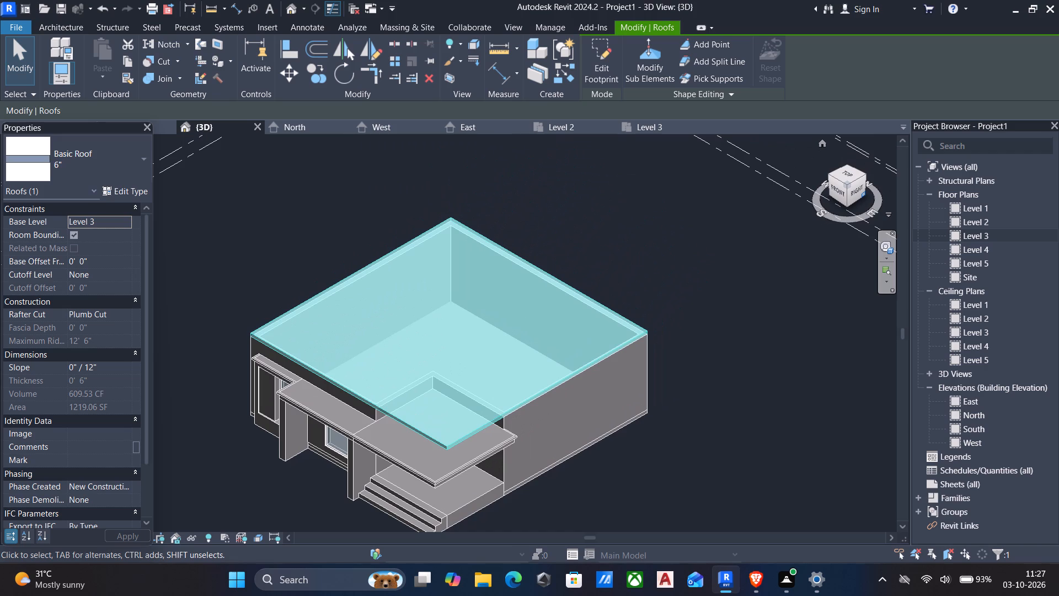
pyautogui.moveTo(649, 197); pyautogui.dragTo(671, 191, button='middle')
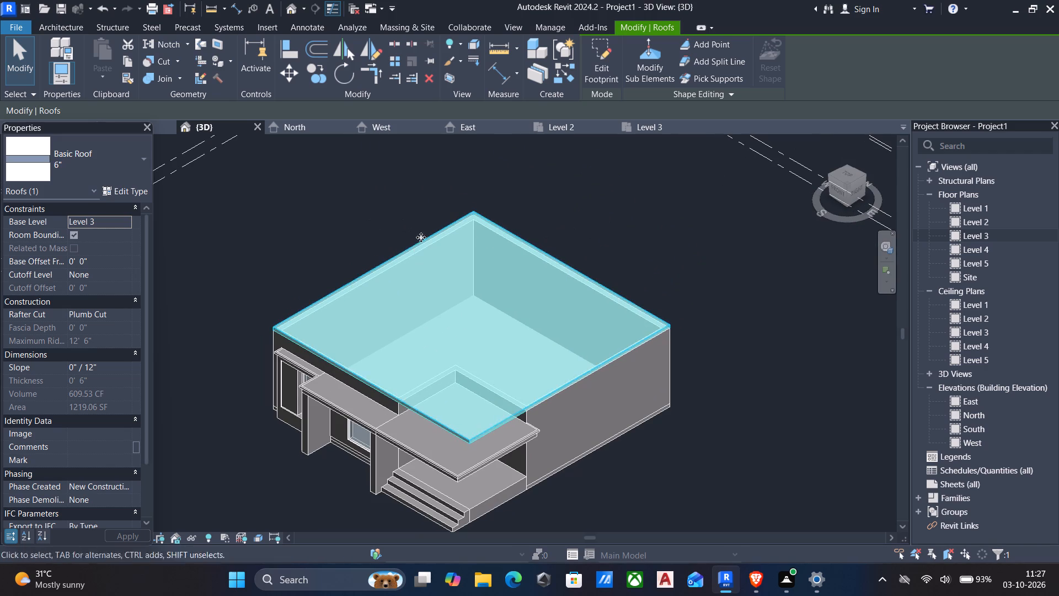
pyautogui.moveTo(378, 226); pyautogui.dragTo(389, 223, button='middle')
pyautogui.press('Escape')
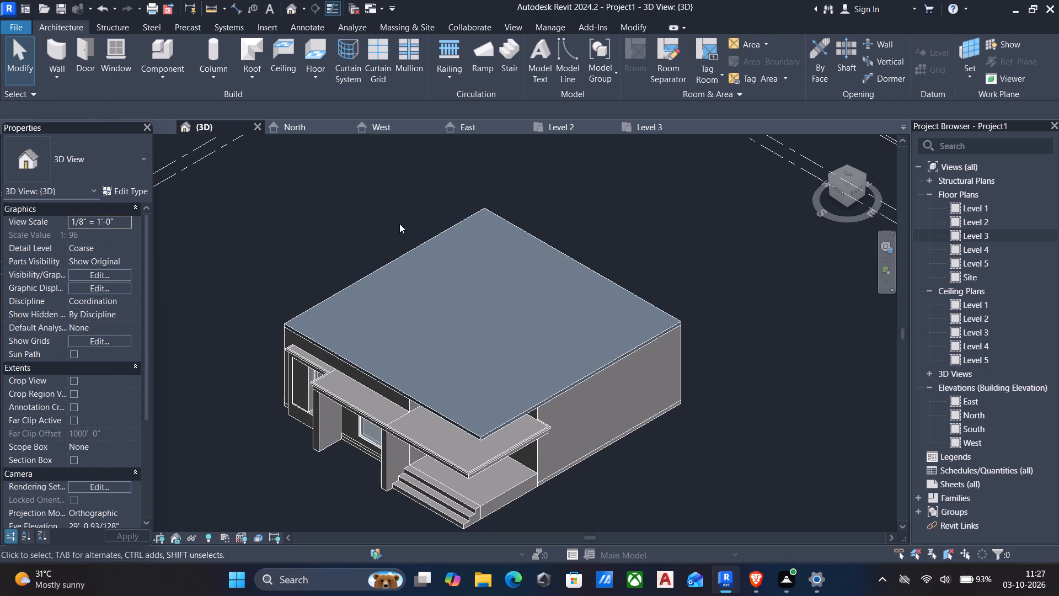
pyautogui.keyDown('shift'); pyautogui.moveTo(403, 223); pyautogui.dragTo(372, 185, button='middle'); pyautogui.keyUp('shift')
pyautogui.keyDown('shift'); pyautogui.moveTo(369, 332); pyautogui.dragTo(424, 243, button='middle'); pyautogui.keyUp('shift')
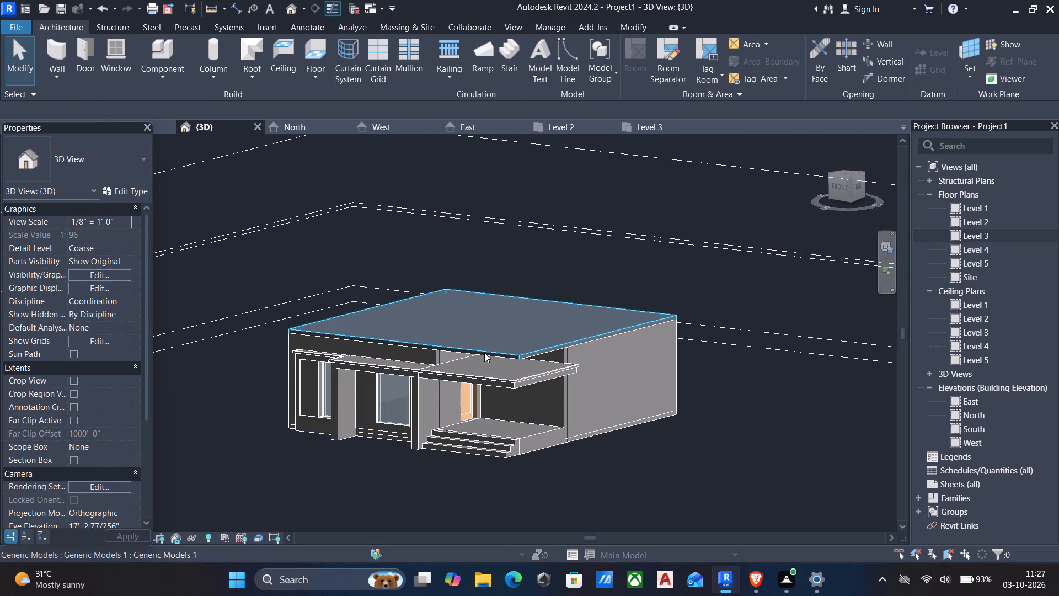
pyautogui.click(538, 353)
pyautogui.press('Escape')
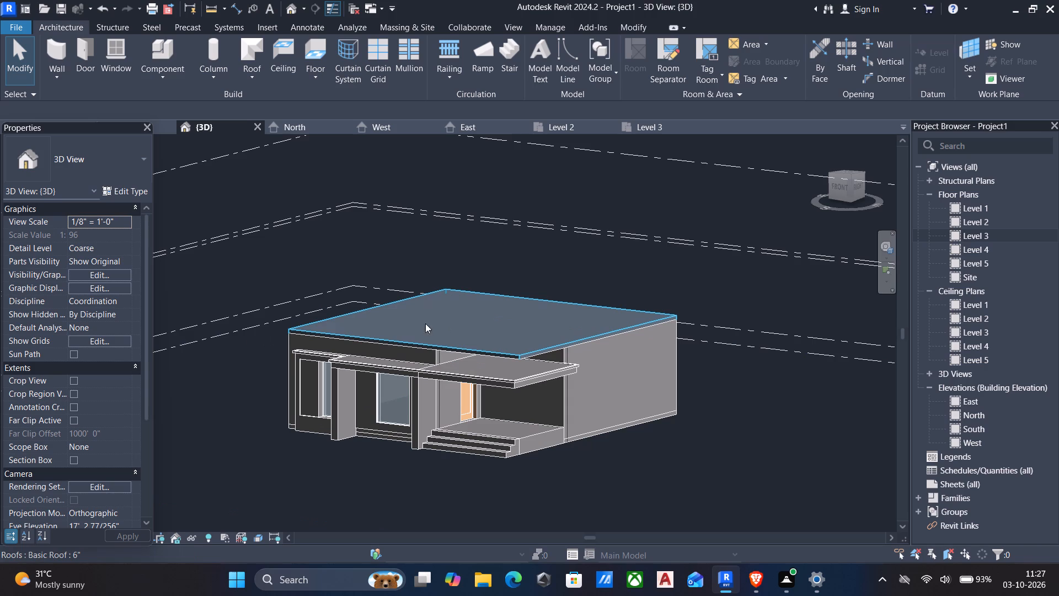
# Edit the in-place porch model and start a solid extrusion with its work plane on the 9" wall beside the entrance.
pyautogui.click(378, 371)
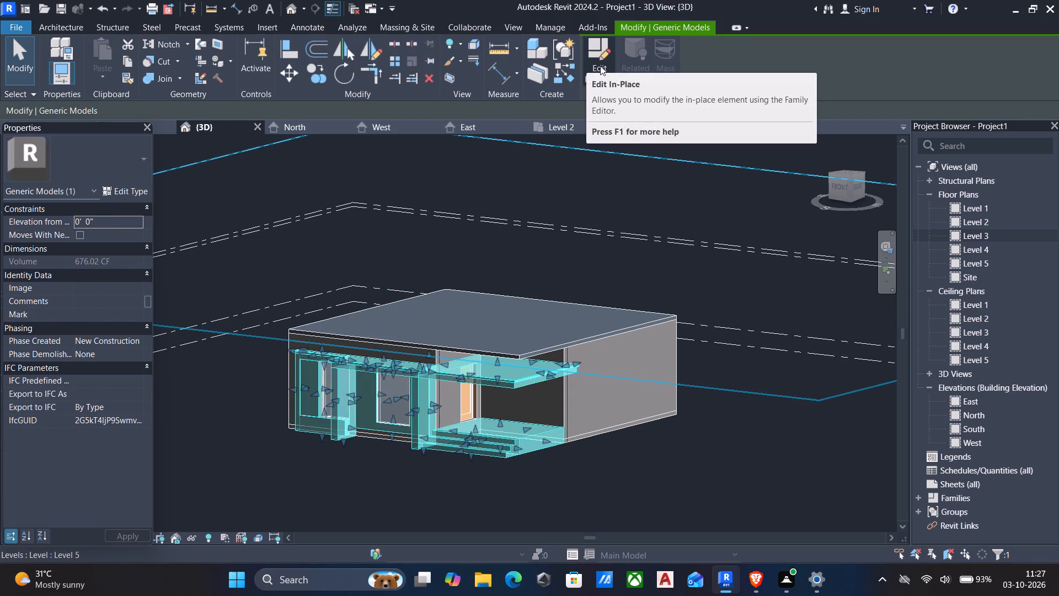
pyautogui.click(600, 66)
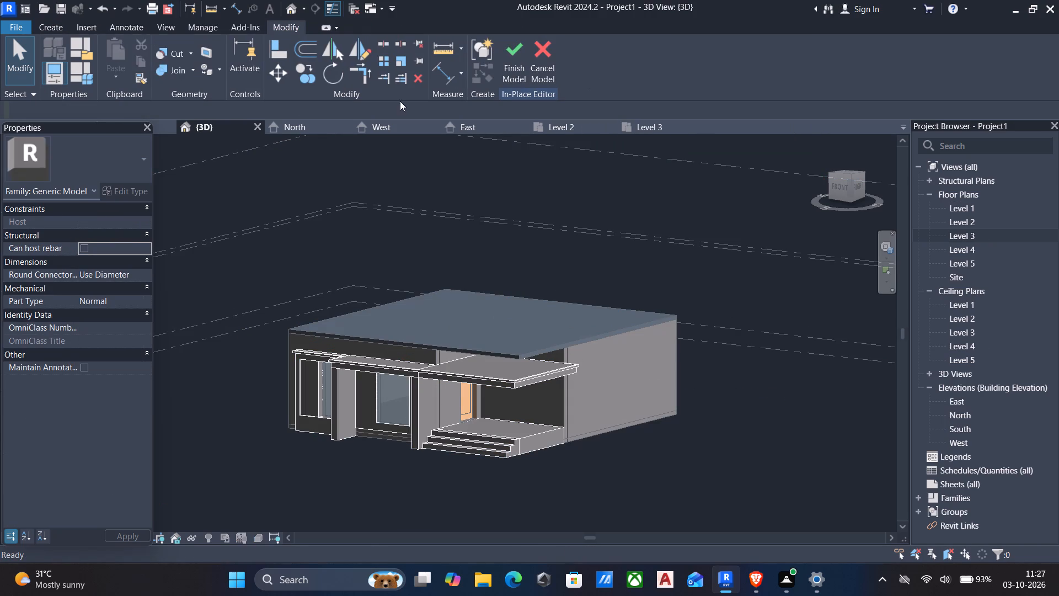
pyautogui.click(45, 27)
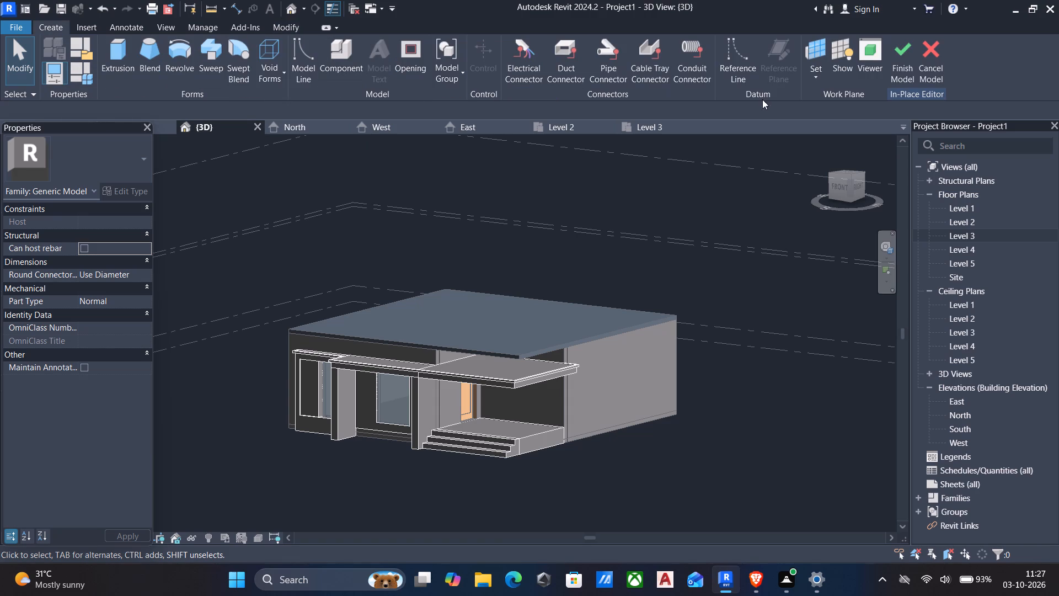
pyautogui.click(112, 36)
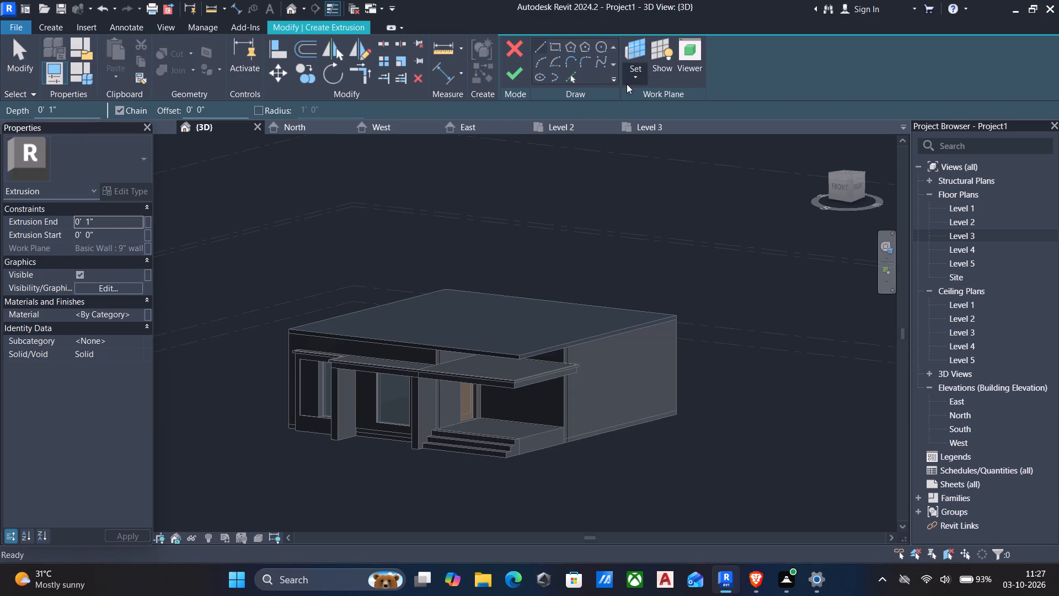
pyautogui.click(629, 67)
pyautogui.click(666, 122)
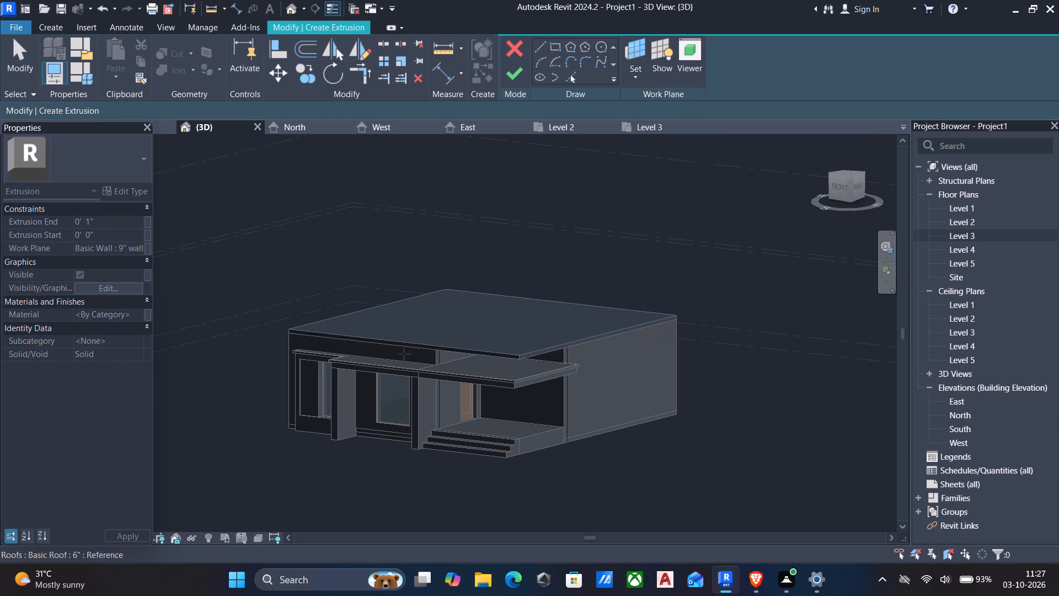
pyautogui.scroll(5, 445, 367)
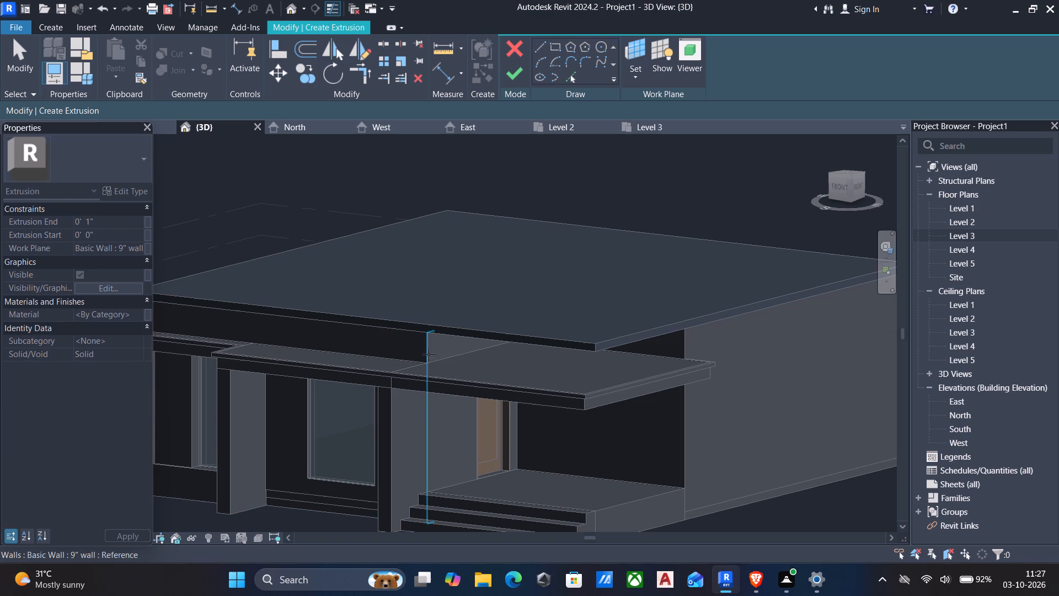
pyautogui.click(427, 355)
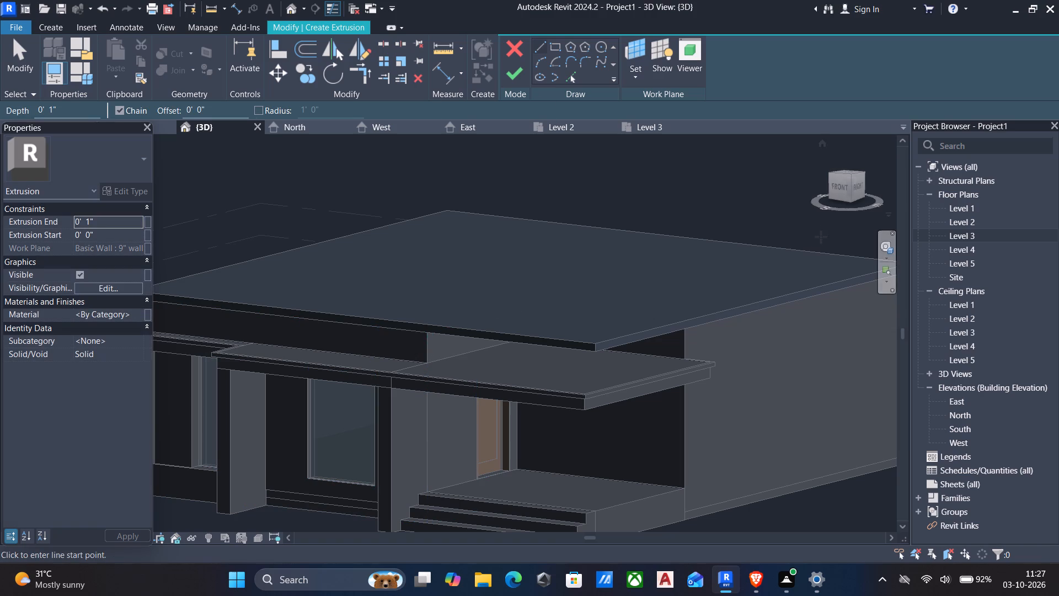
# In the front view, sketch a rectangle about 25'-6" by 4'-10" from the roof's underside upward, spanning the first window's inner edge to the porch-side wall end.
pyautogui.click(837, 187)
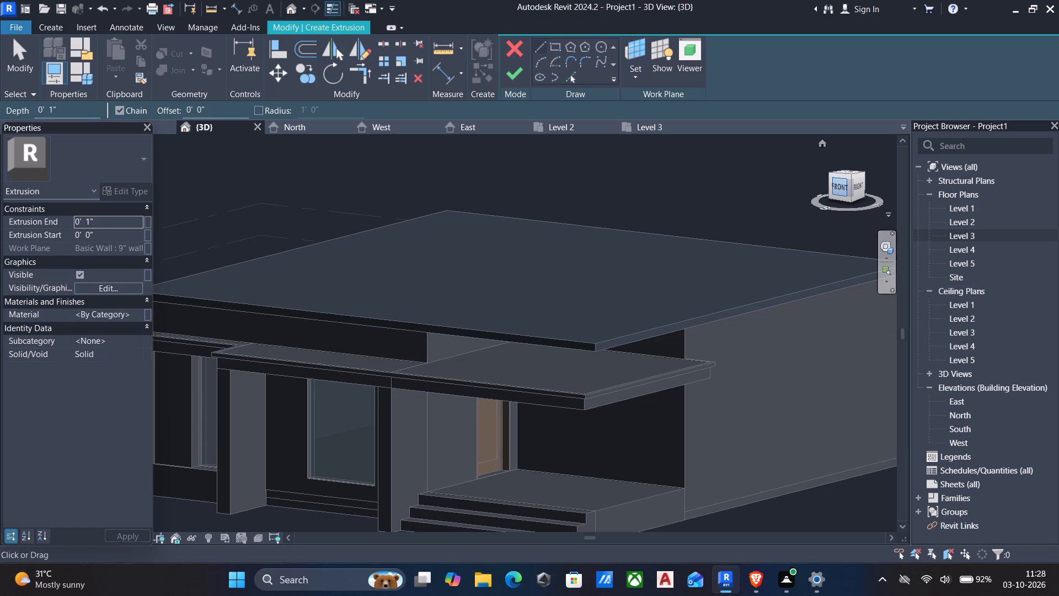
pyautogui.scroll(5, 373, 309)
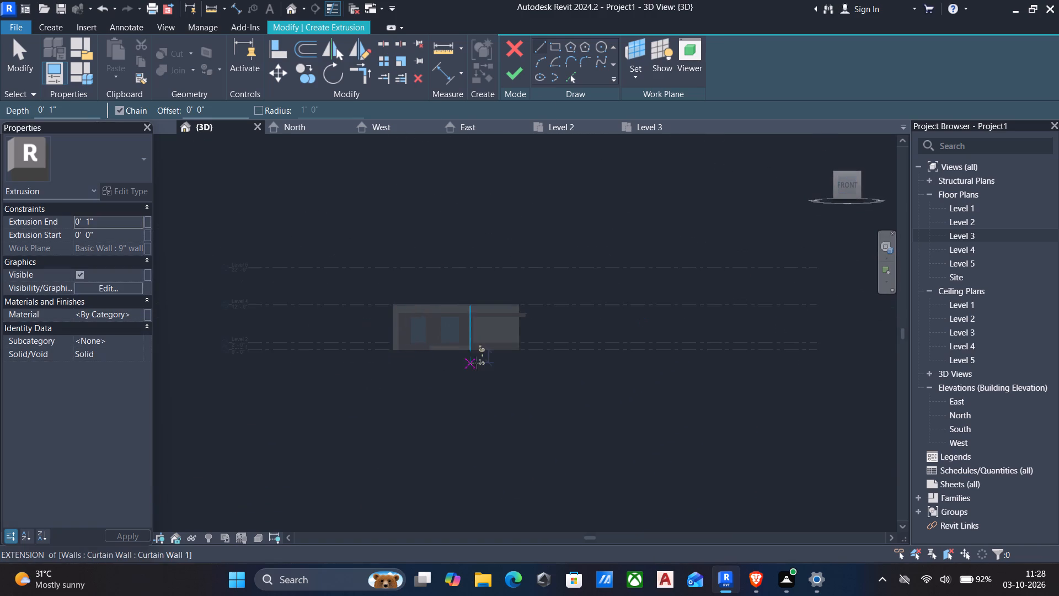
pyautogui.scroll(5, 489, 360)
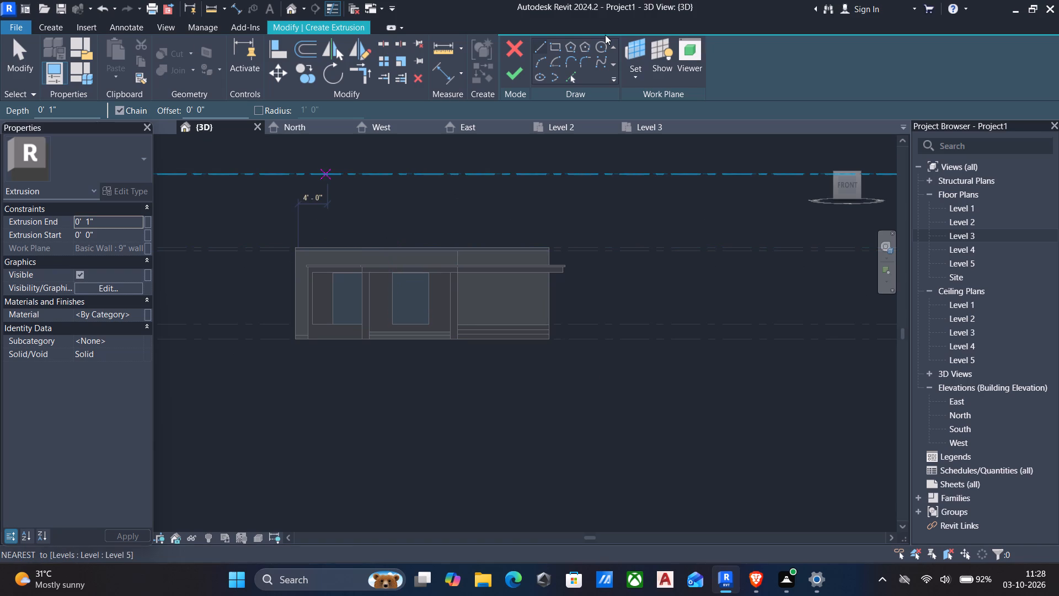
pyautogui.click(560, 47)
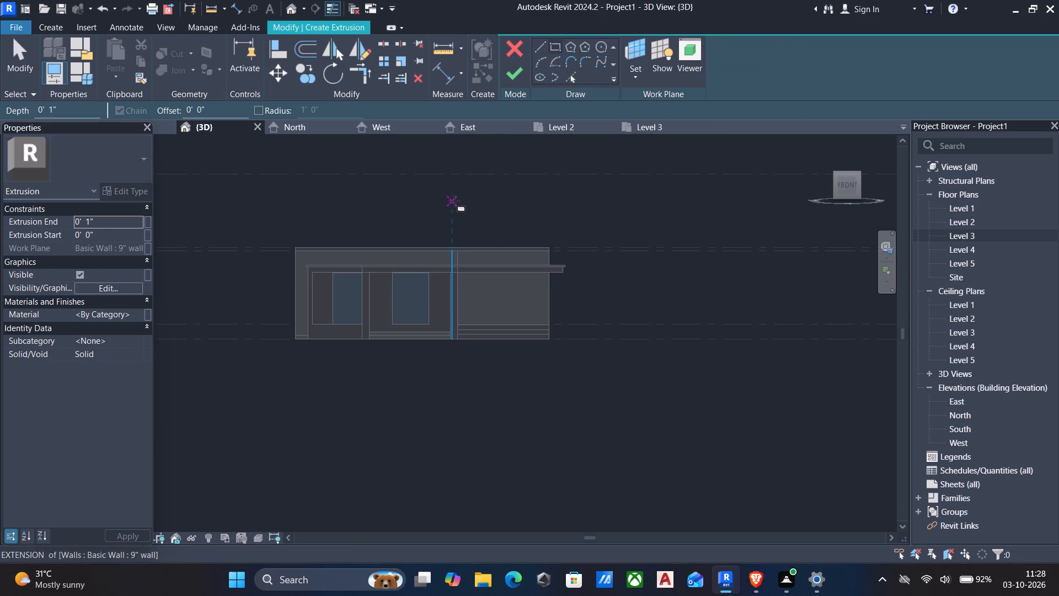
pyautogui.scroll(5, 379, 245)
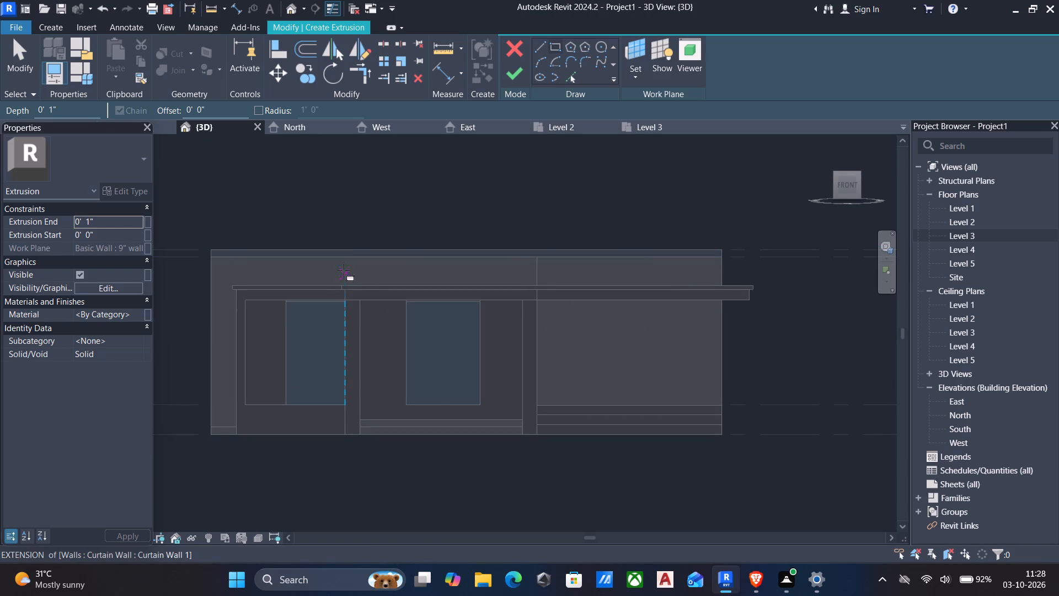
pyautogui.click(346, 255)
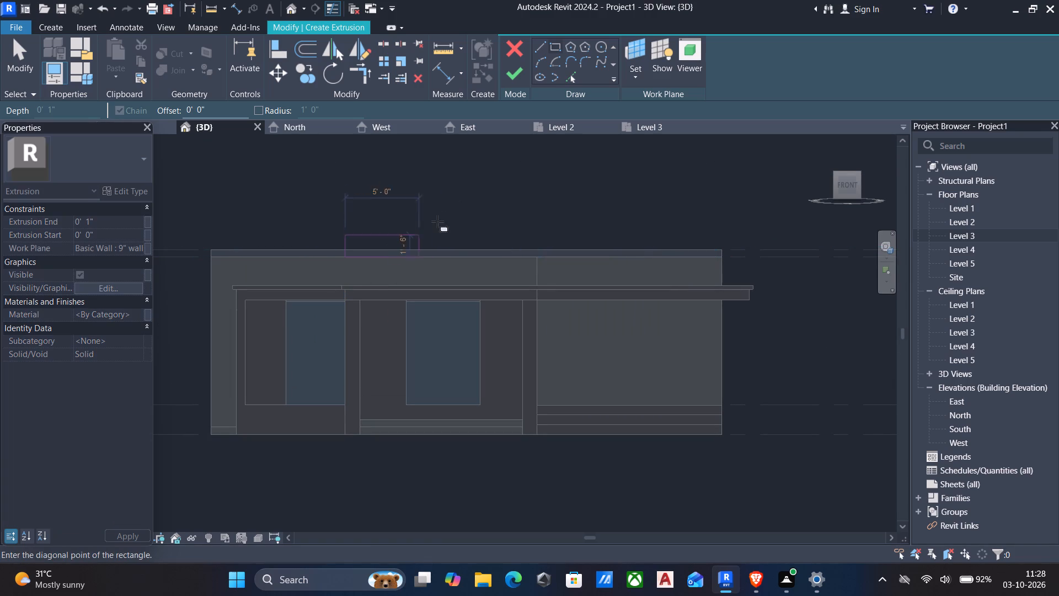
pyautogui.moveTo(453, 214); pyautogui.dragTo(419, 237, button='middle')
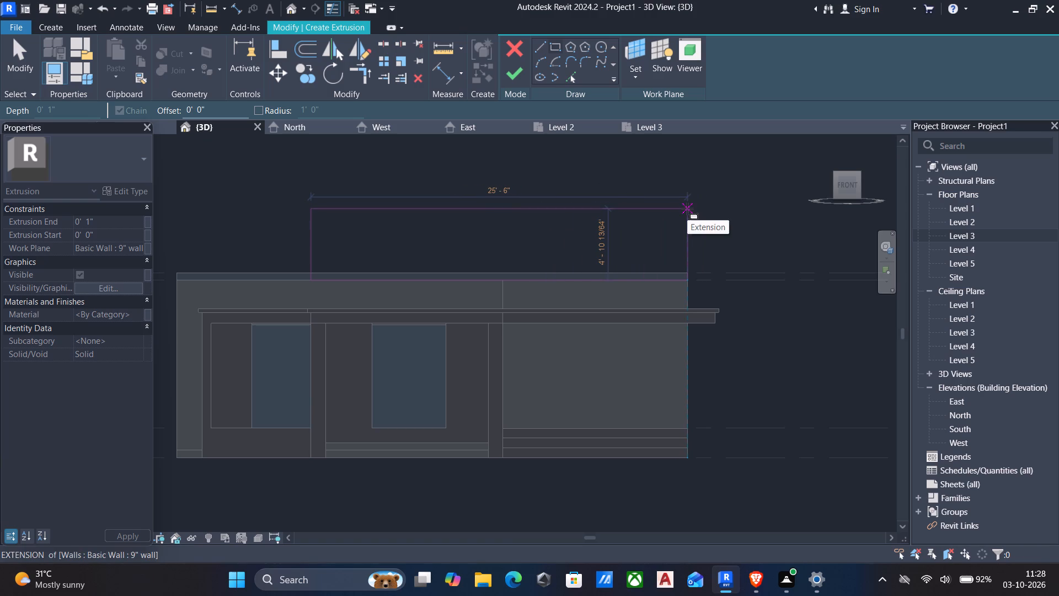
pyautogui.click(687, 209)
pyautogui.press('Escape')
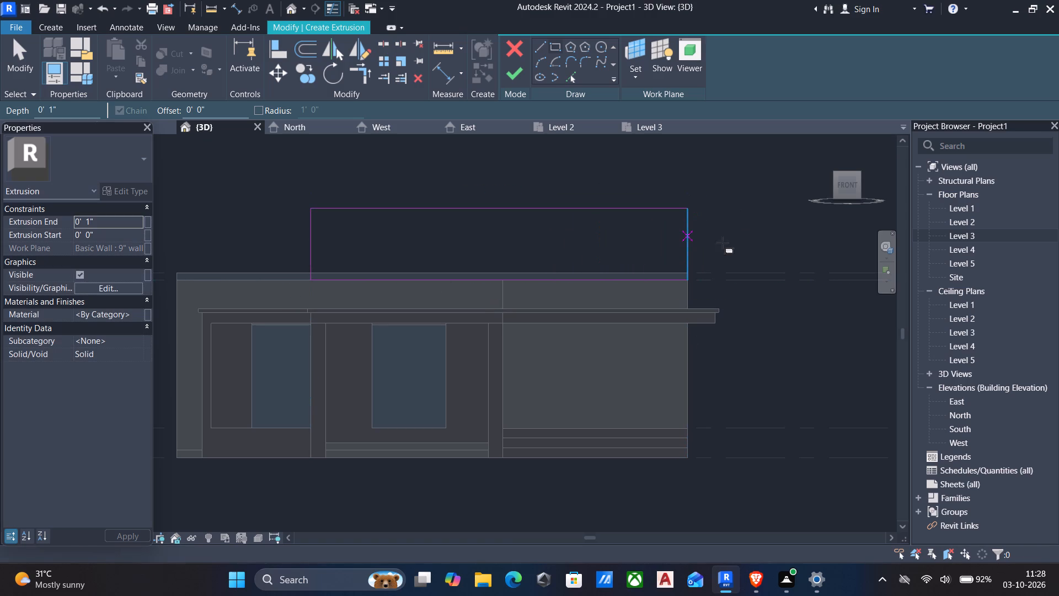
pyautogui.press('Escape')
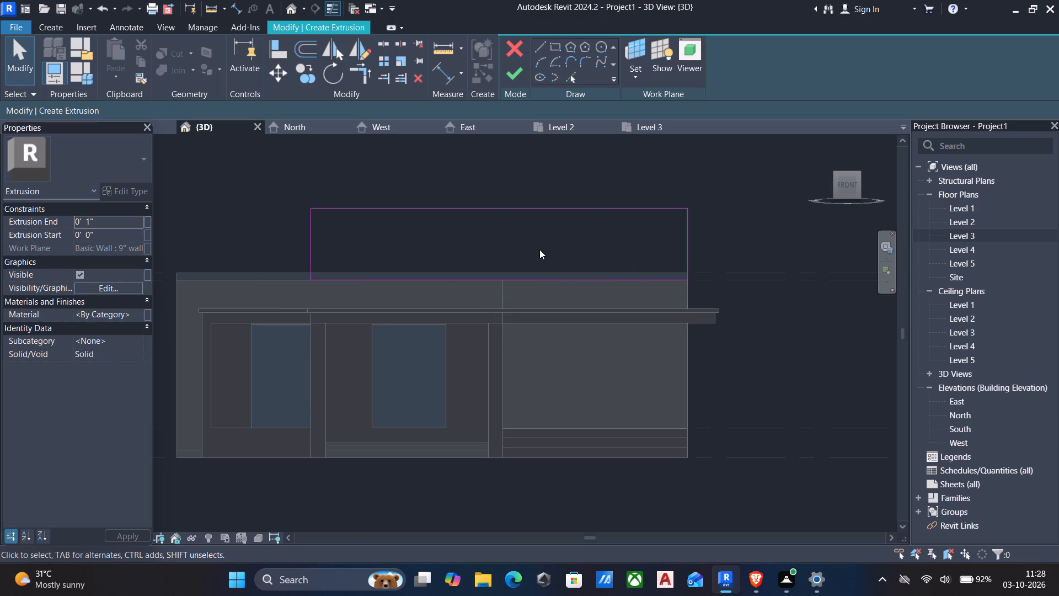
# Nudge the rectangle's bottom line down 10" so it sits 11'-2" above the building's base.
pyautogui.click(526, 275)
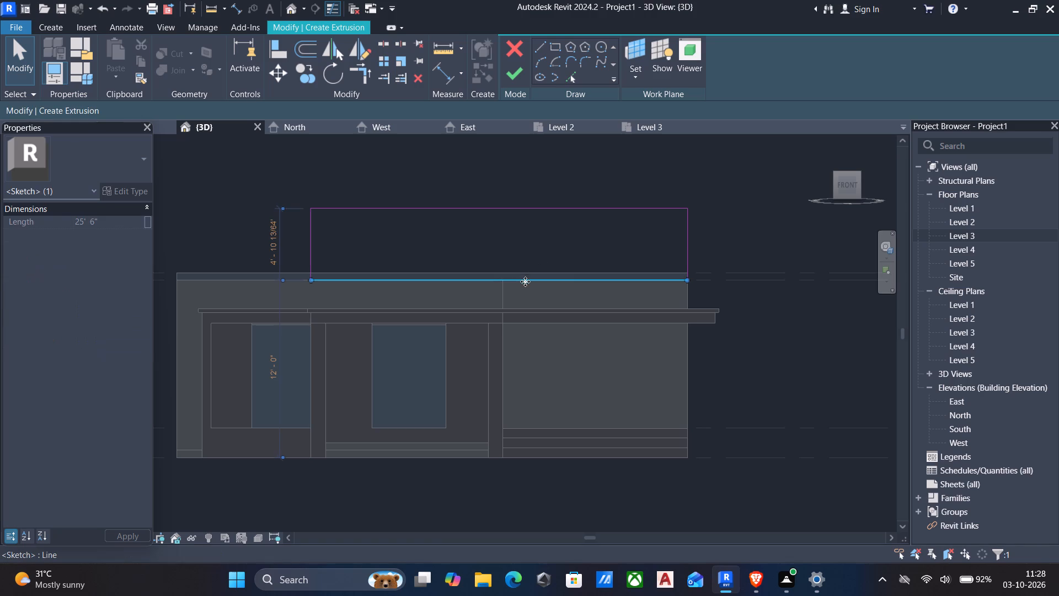
pyautogui.press('Down')
pyautogui.press('Down')
pyautogui.press('Down')
pyautogui.press('Down')
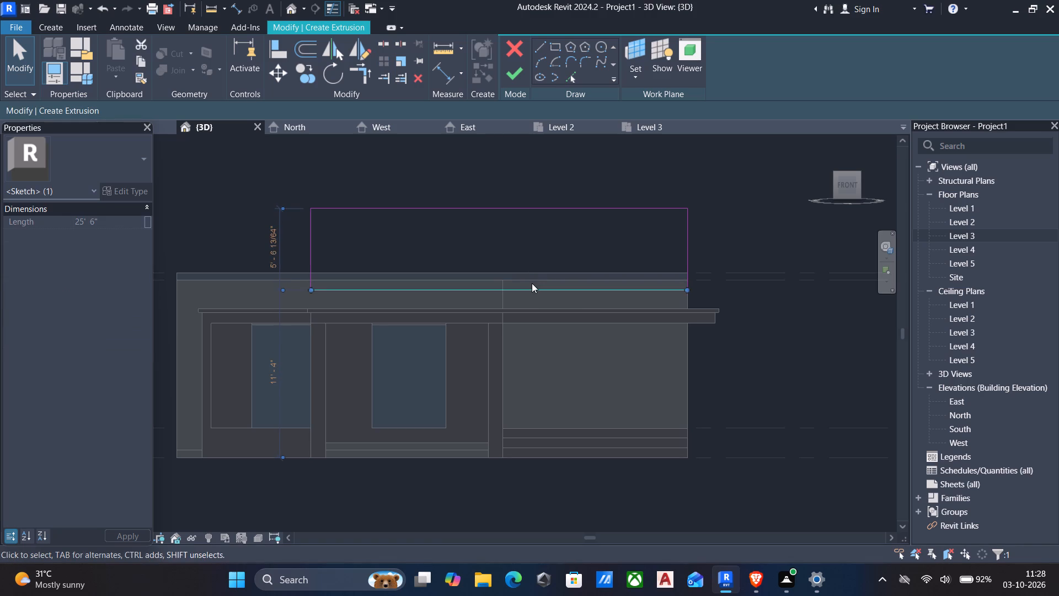
pyautogui.press('Down')
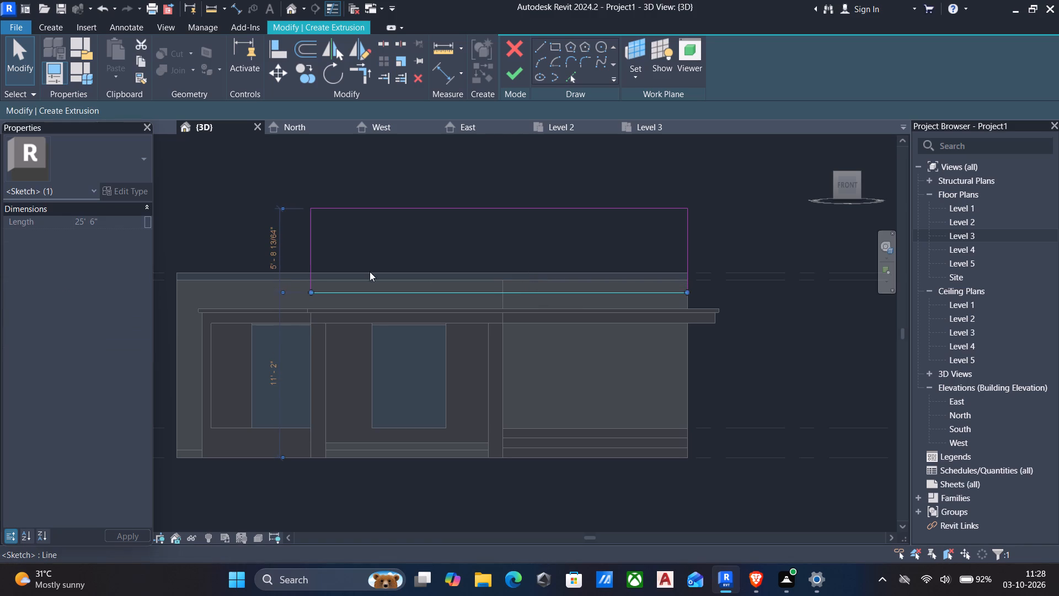
# Set the sketched rectangle's height to 8'-0" by moving its top line.
pyautogui.click(418, 204)
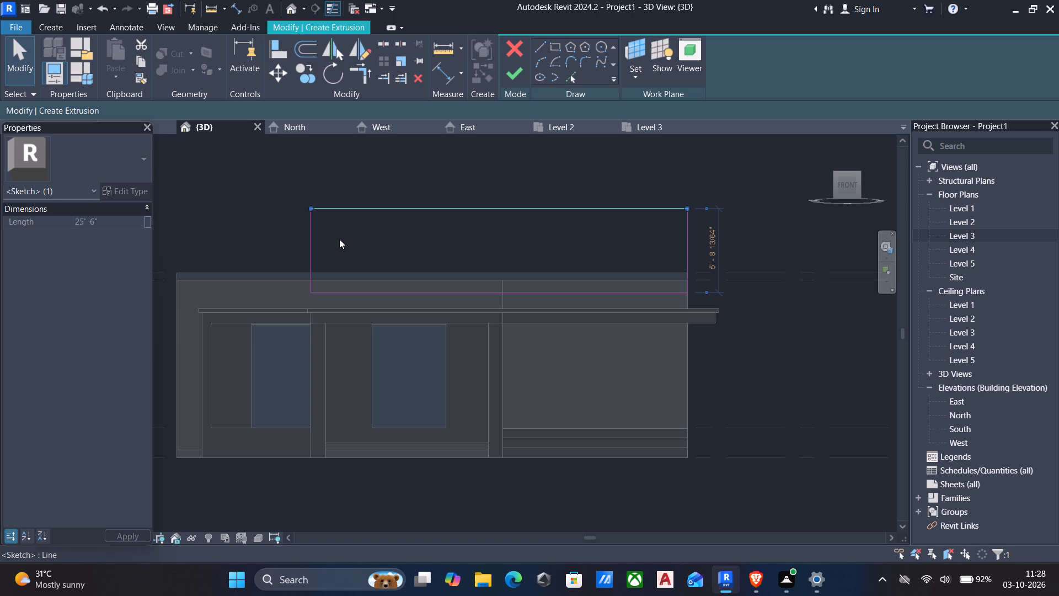
pyautogui.click(714, 254)
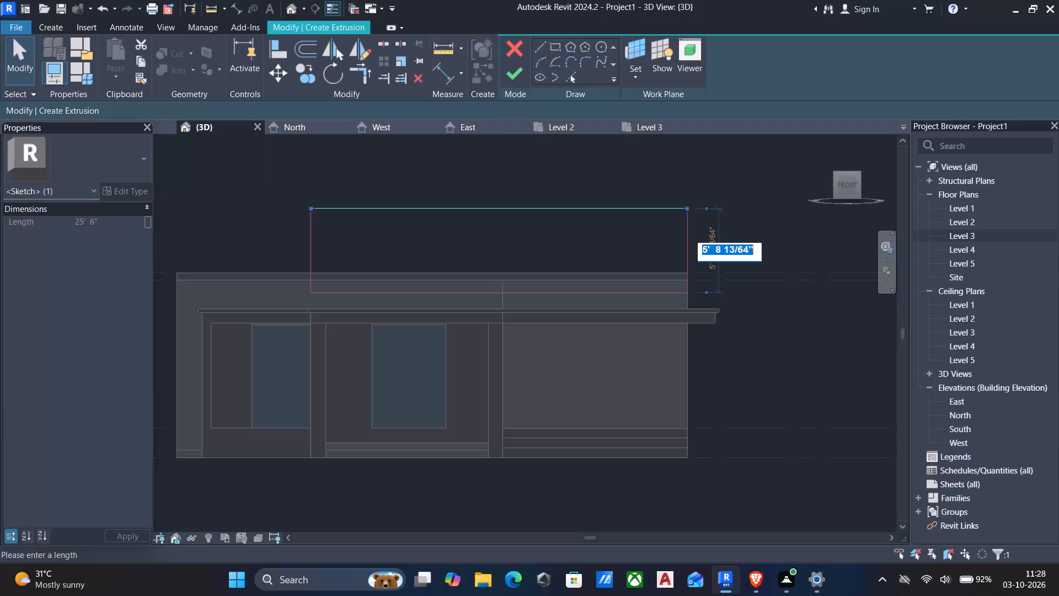
pyautogui.write("8'")
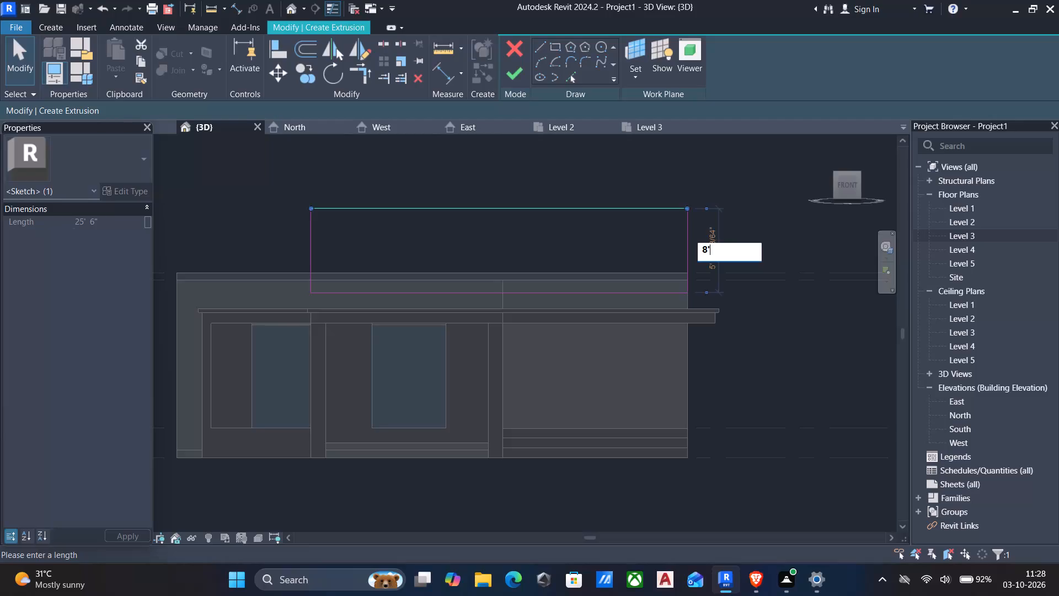
pyautogui.press('Return')
pyautogui.scroll(-3, 725, 251)
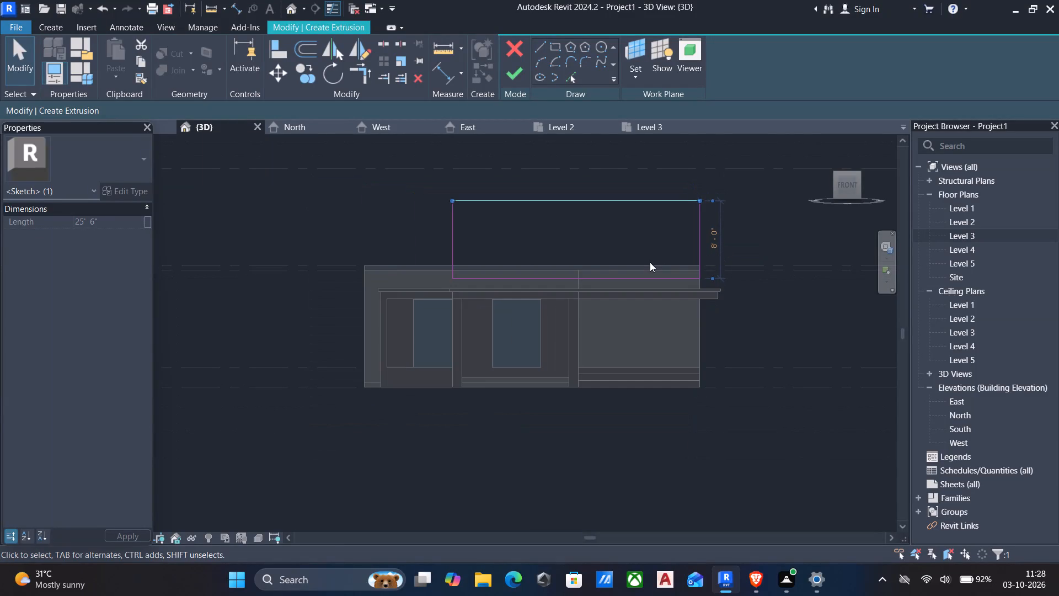
pyautogui.press('Escape')
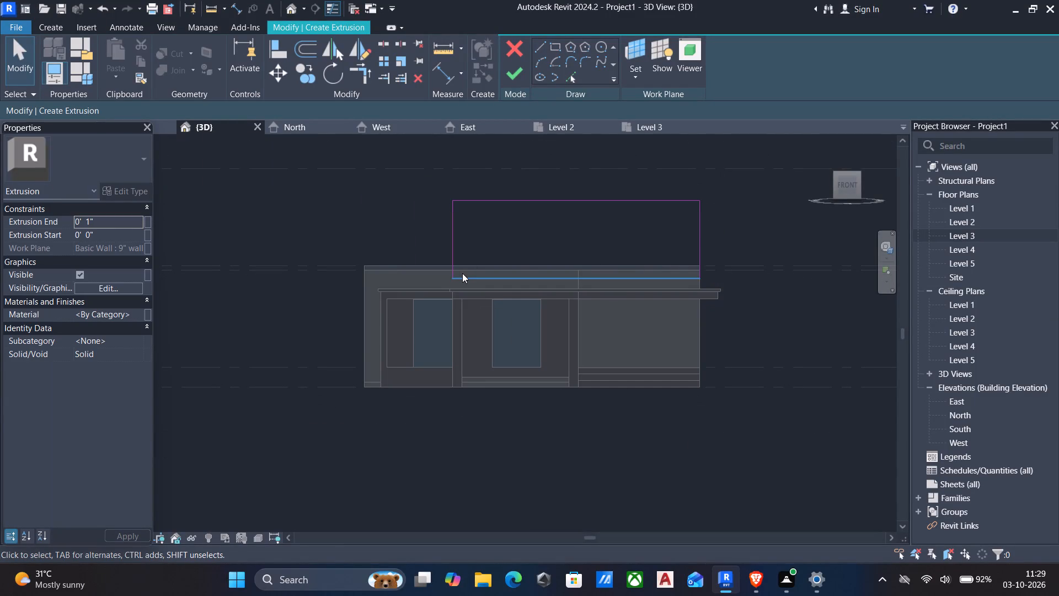
# Measure the vertical distance from the roof's top edge to the rectangle's top corner.
pyautogui.write('dd')
pyautogui.scroll(4, 457, 272)
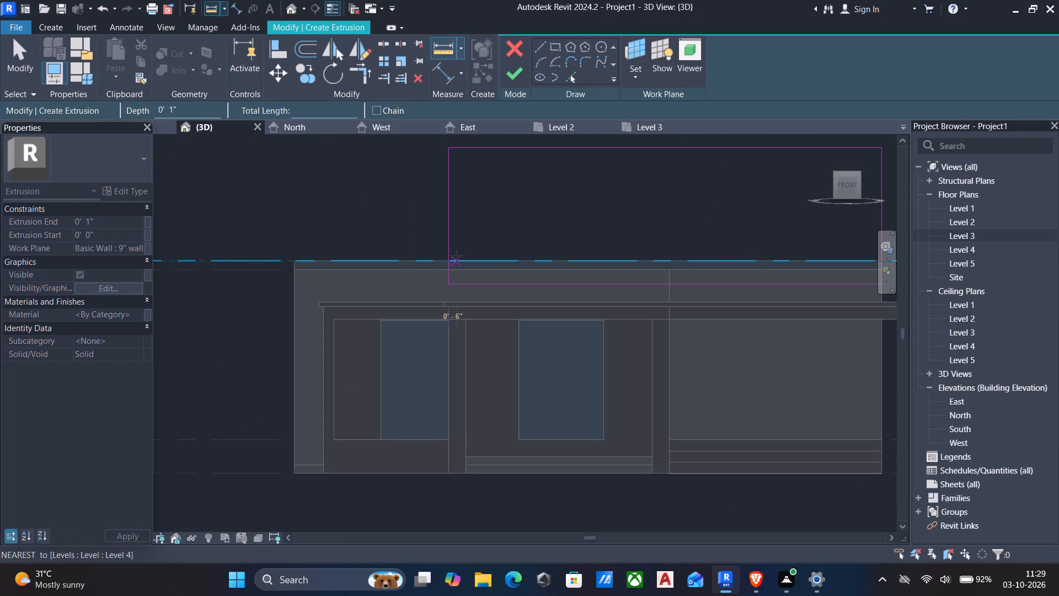
pyautogui.click(448, 261)
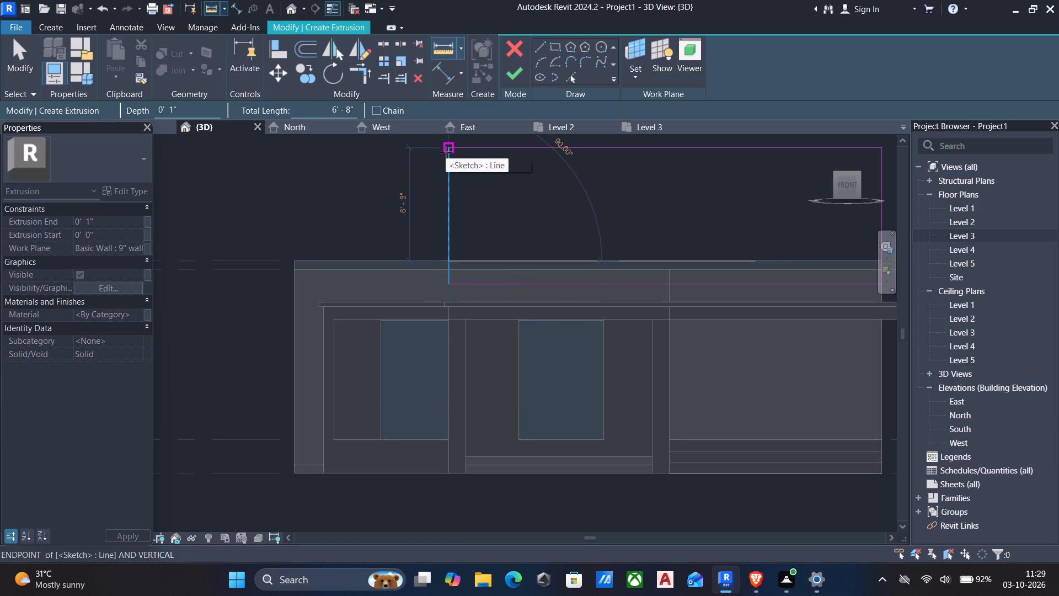
pyautogui.press('Escape')
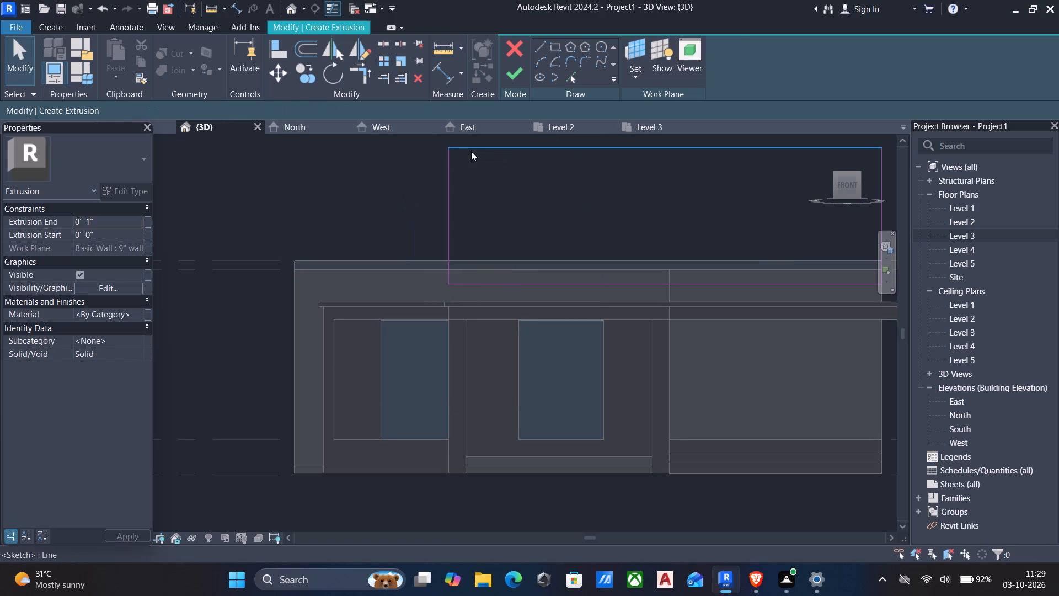
# Examine the rectangle's position against the roof and front wall from the front and from an angled 3D view.
pyautogui.click(476, 149)
pyautogui.scroll(-2, 497, 190)
pyautogui.moveTo(493, 196); pyautogui.dragTo(473, 201, button='middle')
pyautogui.moveTo(472, 201); pyautogui.dragTo(732, 189)
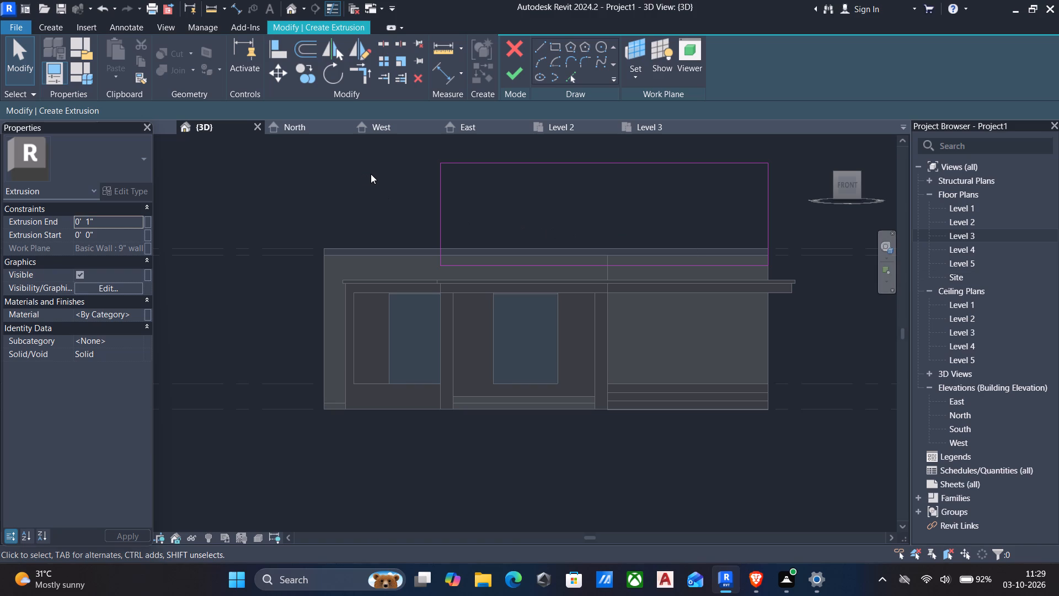
pyautogui.scroll(-1, 418, 181)
pyautogui.moveTo(418, 181); pyautogui.dragTo(416, 195, button='middle')
pyautogui.keyDown('shift'); pyautogui.moveTo(370, 195); pyautogui.dragTo(357, 198, button='middle'); pyautogui.keyUp('shift')
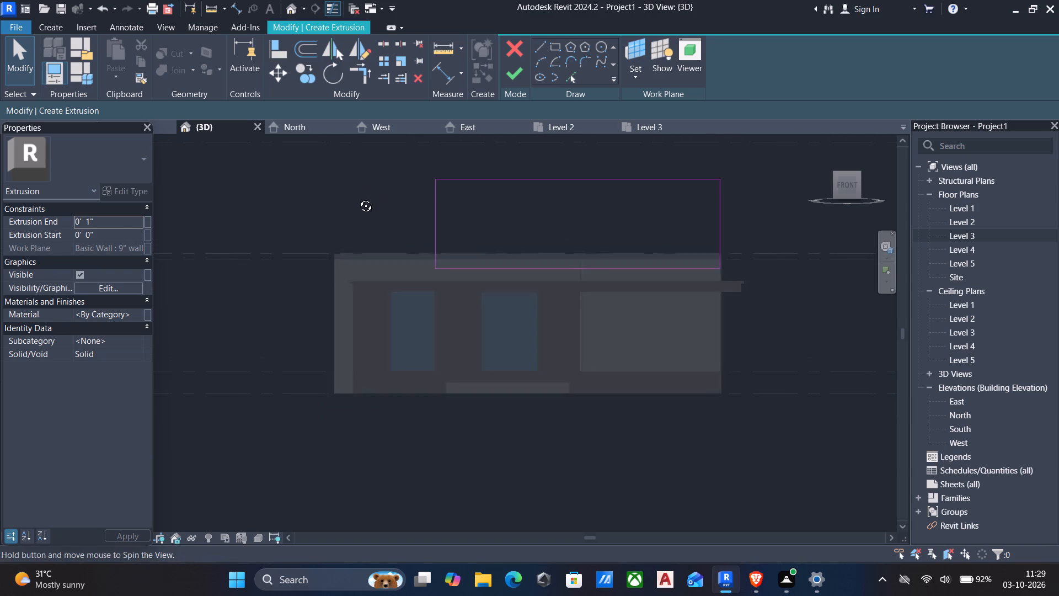
pyautogui.keyDown('shift'); pyautogui.moveTo(357, 198); pyautogui.dragTo(344, 200, button='middle'); pyautogui.keyUp('shift')
pyautogui.keyDown('shift'); pyautogui.moveTo(349, 198); pyautogui.dragTo(359, 232, button='middle'); pyautogui.keyUp('shift')
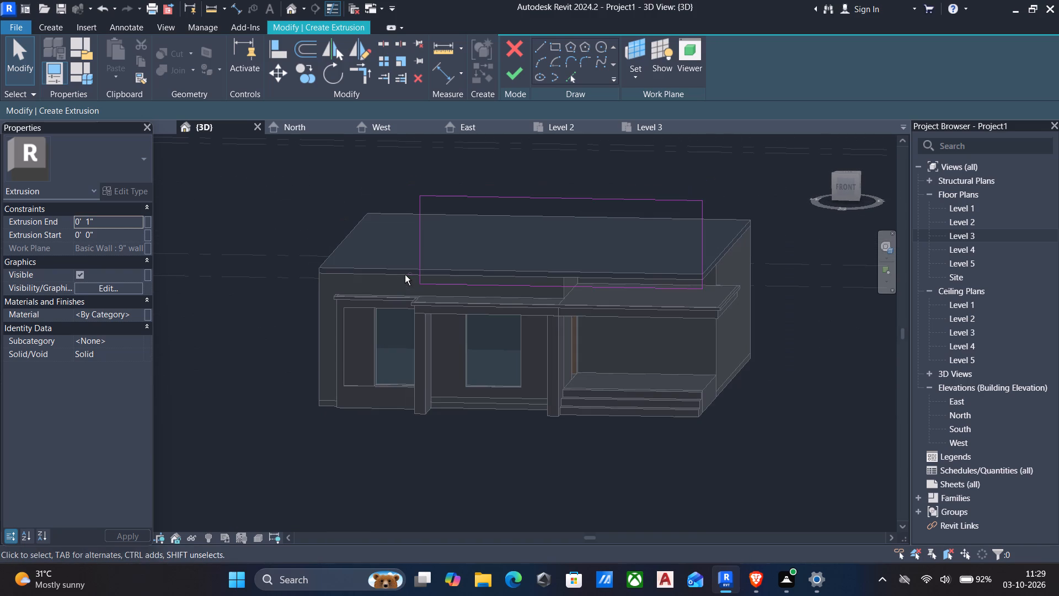
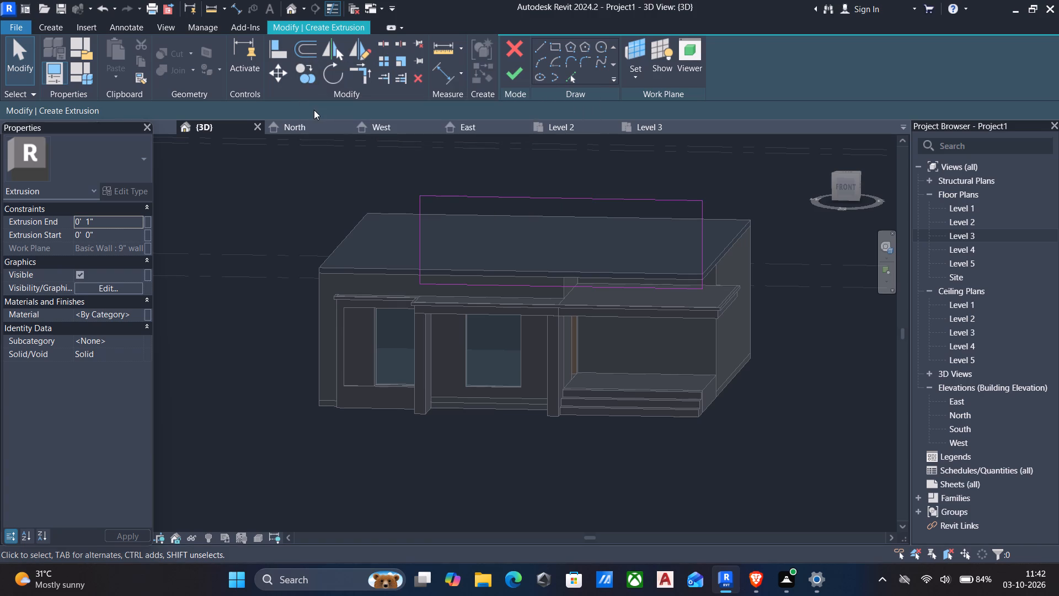
# Examine the sketched rectangle's position against the flat roof, front wall and porch from several 3D angles.
pyautogui.moveTo(544, 254); pyautogui.dragTo(517, 268, button='middle')
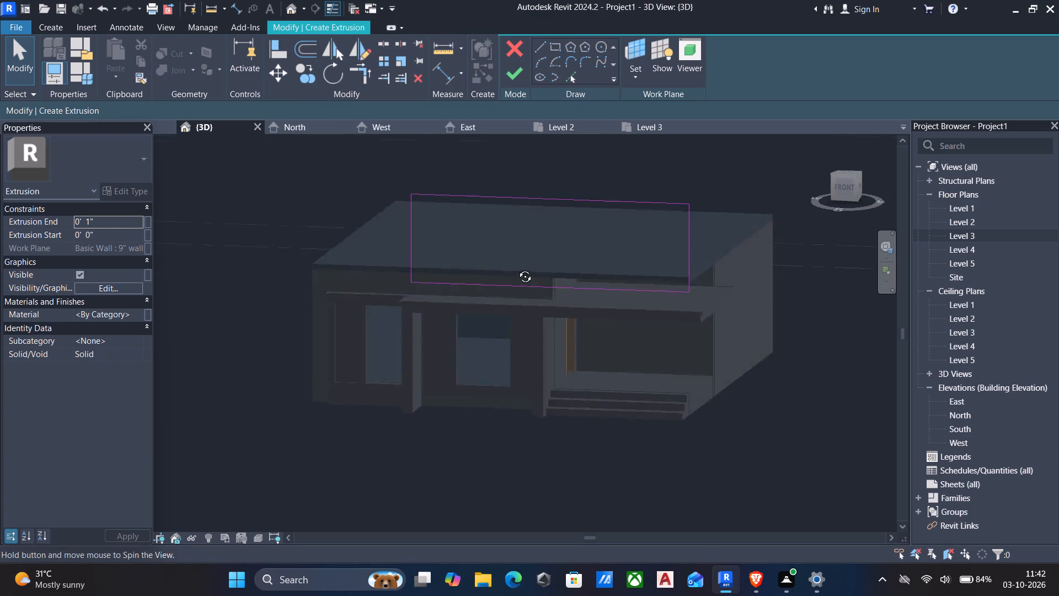
pyautogui.moveTo(517, 268); pyautogui.dragTo(507, 273, button='middle')
pyautogui.keyDown('shift'); pyautogui.moveTo(420, 246); pyautogui.dragTo(457, 284, button='middle'); pyautogui.keyUp('shift')
pyautogui.keyDown('shift'); pyautogui.scroll(-1, 420, 246); pyautogui.keyUp('shift')
pyautogui.keyDown('shift'); pyautogui.moveTo(465, 273); pyautogui.dragTo(426, 250, button='middle'); pyautogui.keyUp('shift')
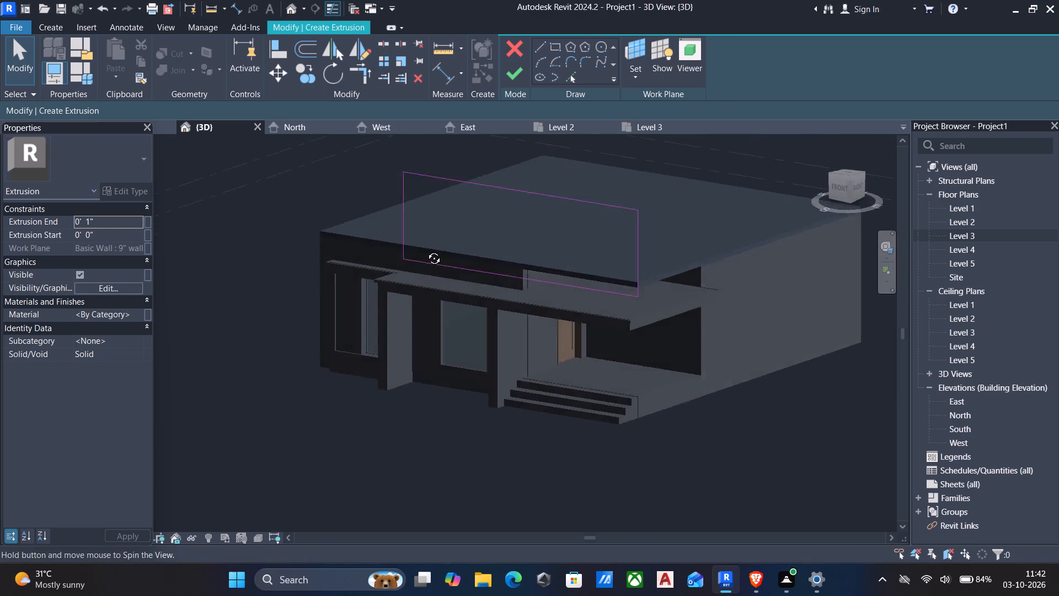
pyautogui.keyDown('shift'); pyautogui.moveTo(426, 250); pyautogui.dragTo(473, 254, button='middle'); pyautogui.keyUp('shift')
pyautogui.scroll(-2, 473, 254)
pyautogui.keyDown('shift'); pyautogui.moveTo(473, 254); pyautogui.dragTo(360, 294, button='middle'); pyautogui.keyUp('shift')
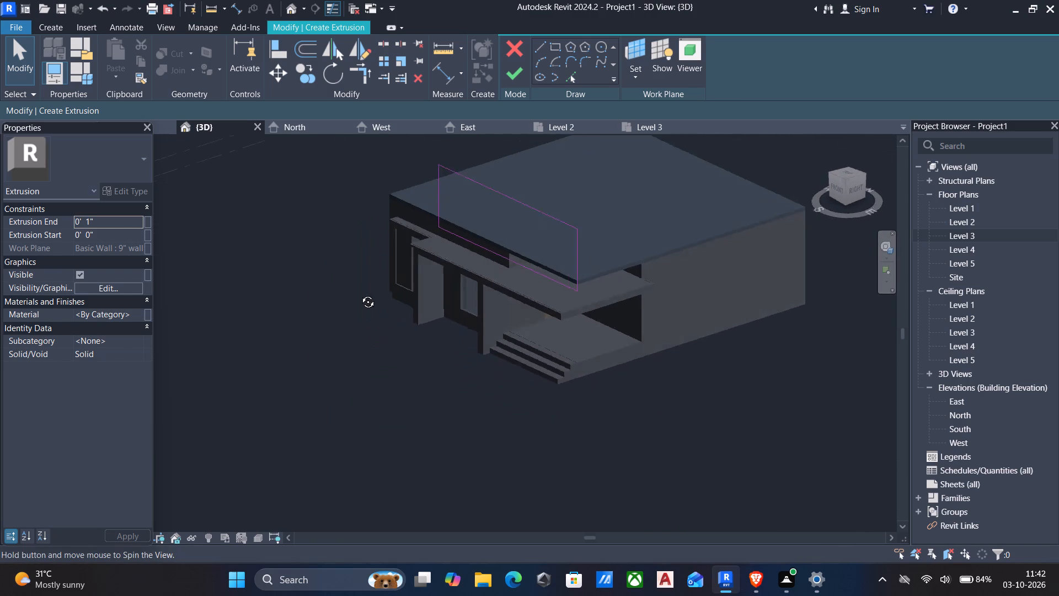
pyautogui.keyDown('shift'); pyautogui.moveTo(360, 294); pyautogui.dragTo(424, 257, button='middle'); pyautogui.keyUp('shift')
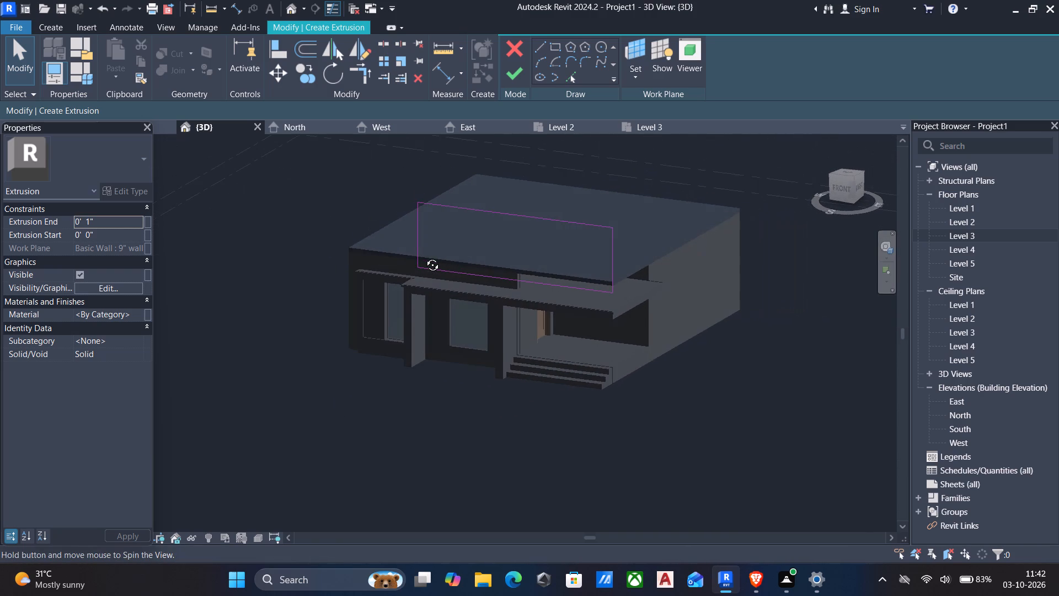
pyautogui.keyDown('shift'); pyautogui.moveTo(424, 257); pyautogui.dragTo(437, 260, button='middle'); pyautogui.keyUp('shift')
pyautogui.keyDown('shift'); pyautogui.moveTo(314, 209); pyautogui.dragTo(434, 227, button='middle'); pyautogui.keyUp('shift')
pyautogui.scroll(-4, 434, 227)
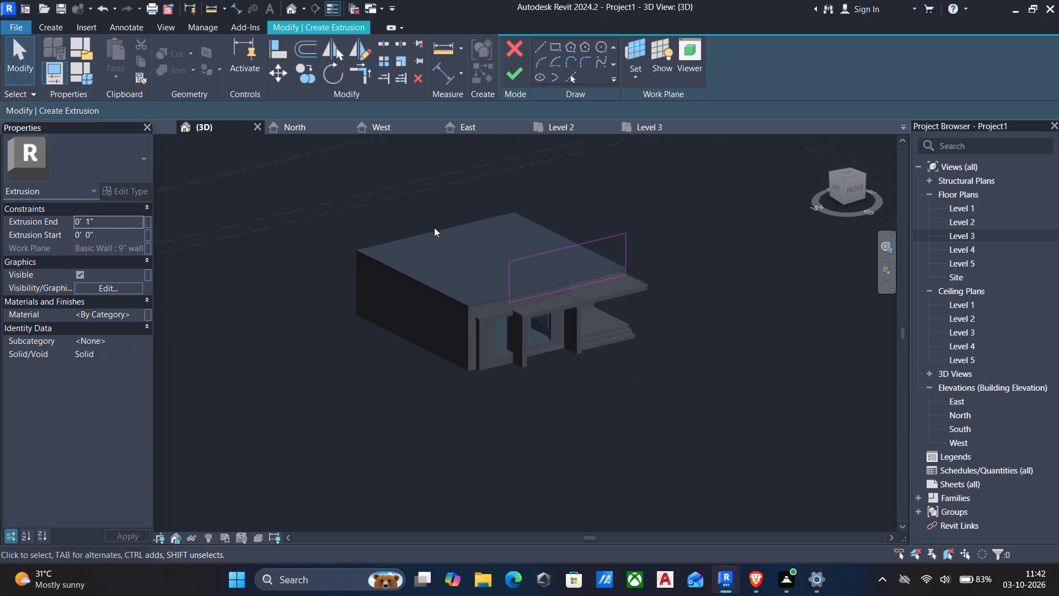
pyautogui.moveTo(434, 227); pyautogui.dragTo(388, 212, button='middle')
pyautogui.keyDown('shift'); pyautogui.moveTo(387, 217); pyautogui.dragTo(311, 235, button='middle'); pyautogui.keyUp('shift')
pyautogui.scroll(1, 311, 235)
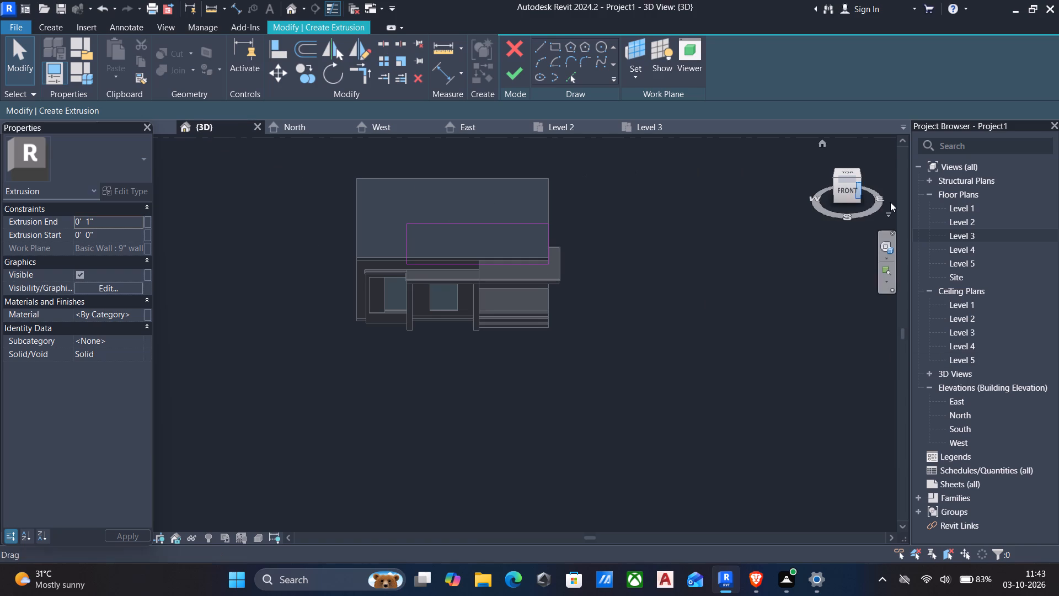
pyautogui.keyDown('shift'); pyautogui.moveTo(892, 203); pyautogui.dragTo(849, 169, button='middle'); pyautogui.keyUp('shift')
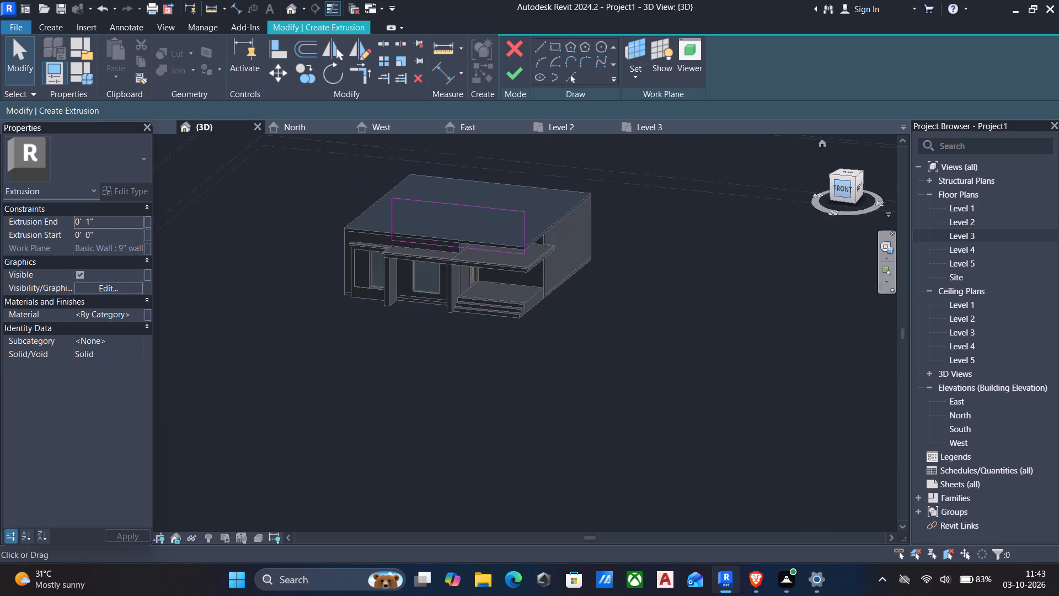
pyautogui.keyDown('shift'); pyautogui.moveTo(828, 196); pyautogui.dragTo(846, 193, button='middle'); pyautogui.keyUp('shift')
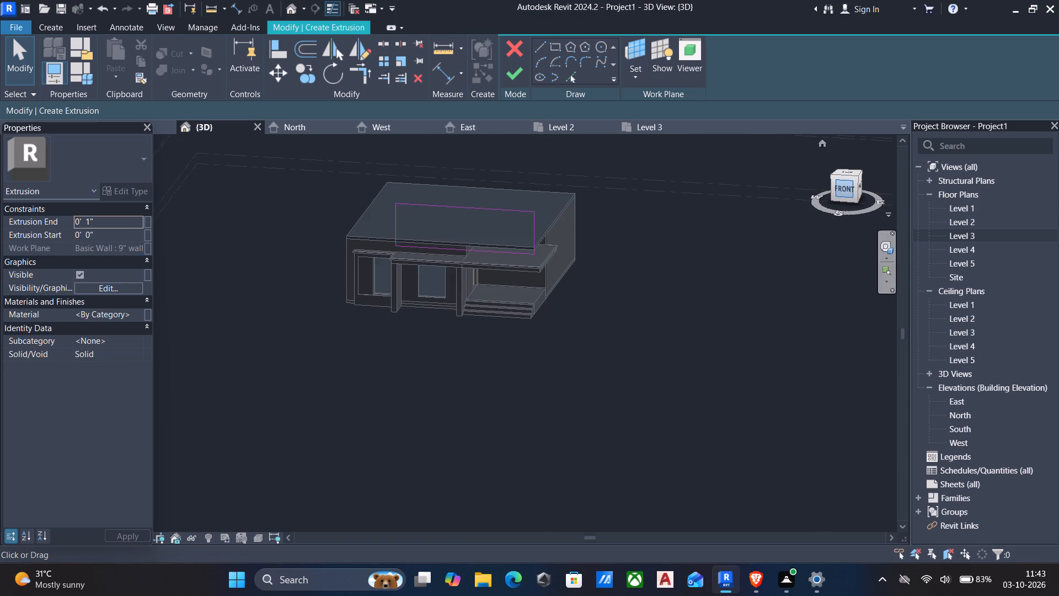
# From the front view, sketch a second rectangle offset 1'-0" inside the existing one, tracing between its opposite corners.
pyautogui.click(838, 196)
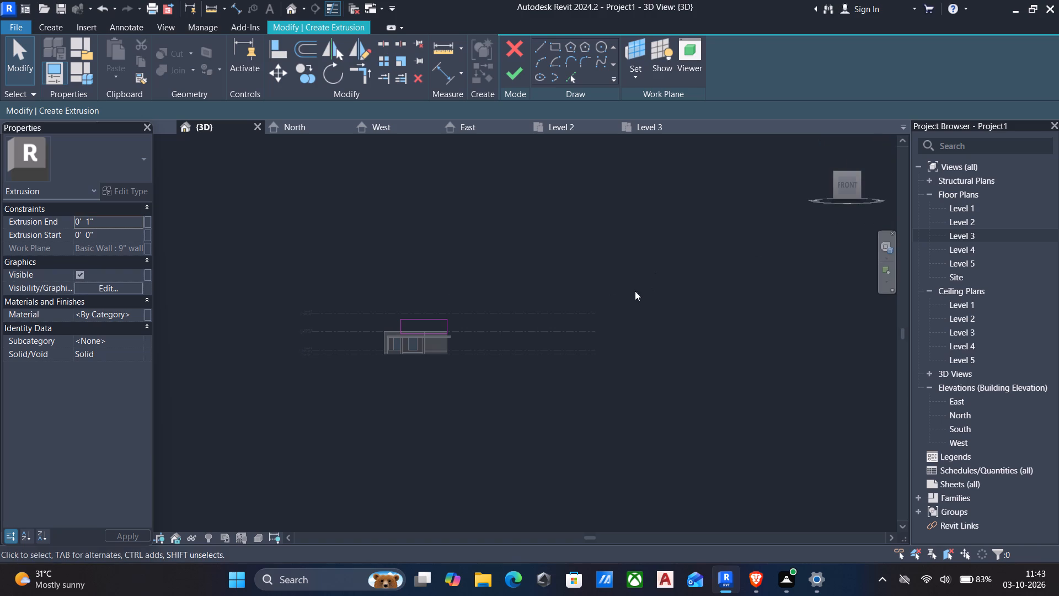
pyautogui.scroll(5, 301, 357)
pyautogui.scroll(4, 628, 330)
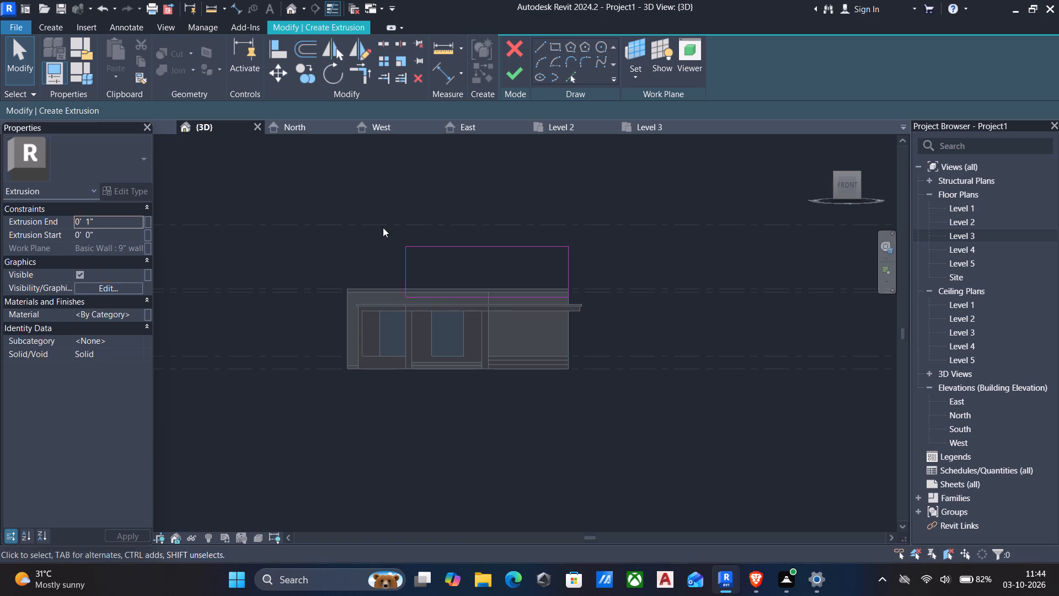
pyautogui.scroll(-1, 383, 227)
pyautogui.moveTo(383, 227); pyautogui.dragTo(366, 230, button='middle')
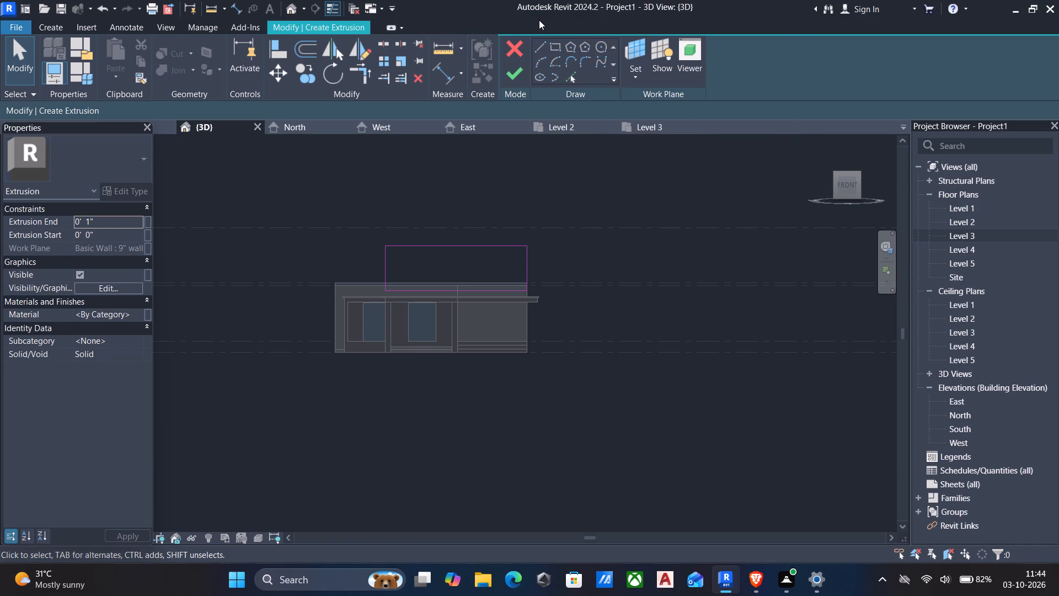
pyautogui.click(550, 46)
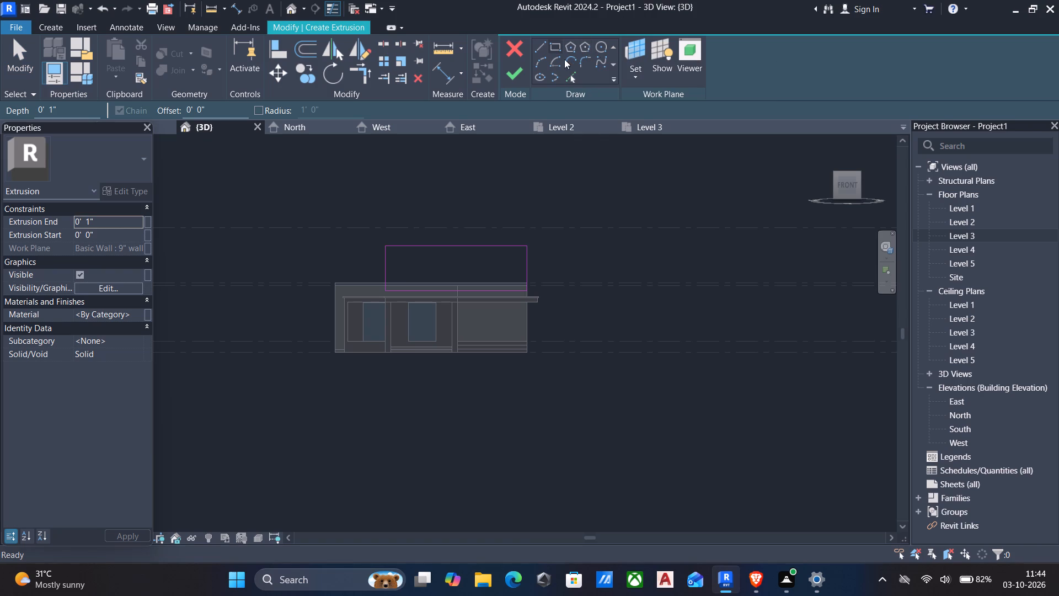
pyautogui.moveTo(235, 105); pyautogui.dragTo(219, 105)
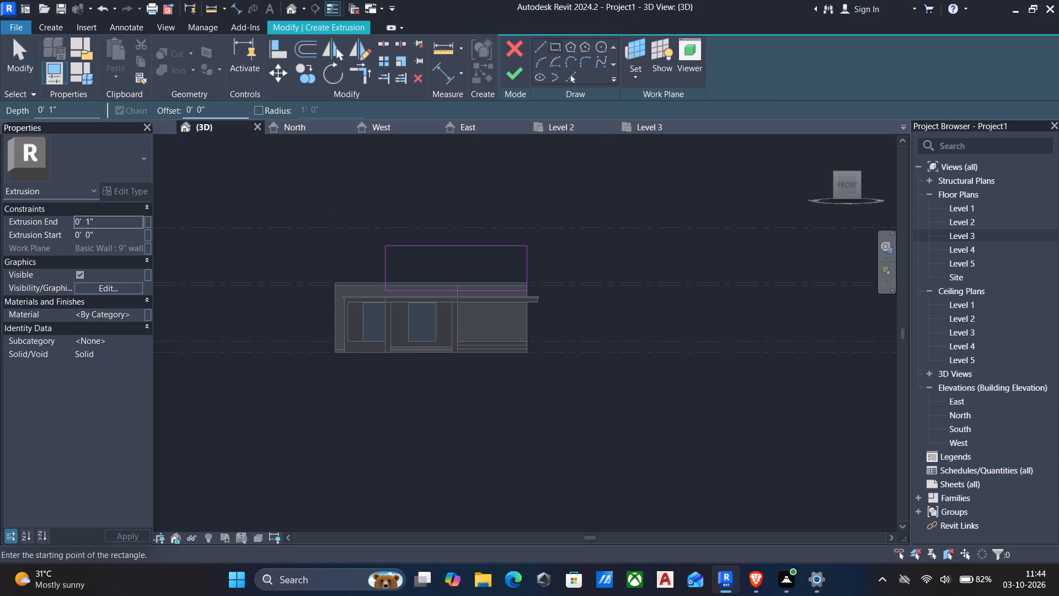
pyautogui.moveTo(219, 105); pyautogui.dragTo(24, 99)
pyautogui.write("1'")
pyautogui.scroll(4, 413, 257)
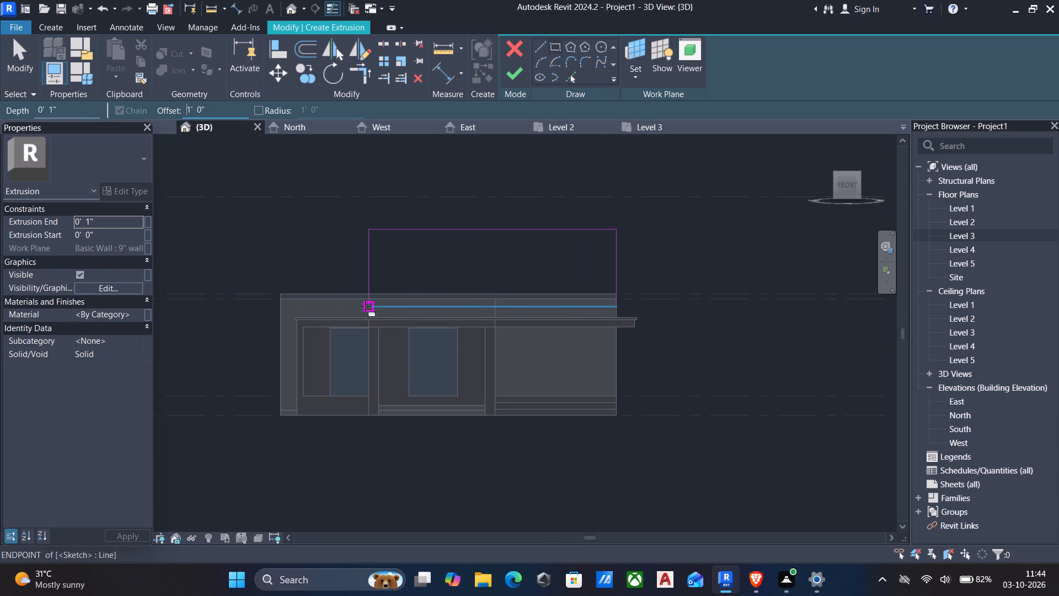
pyautogui.click(365, 306)
pyautogui.press('space')
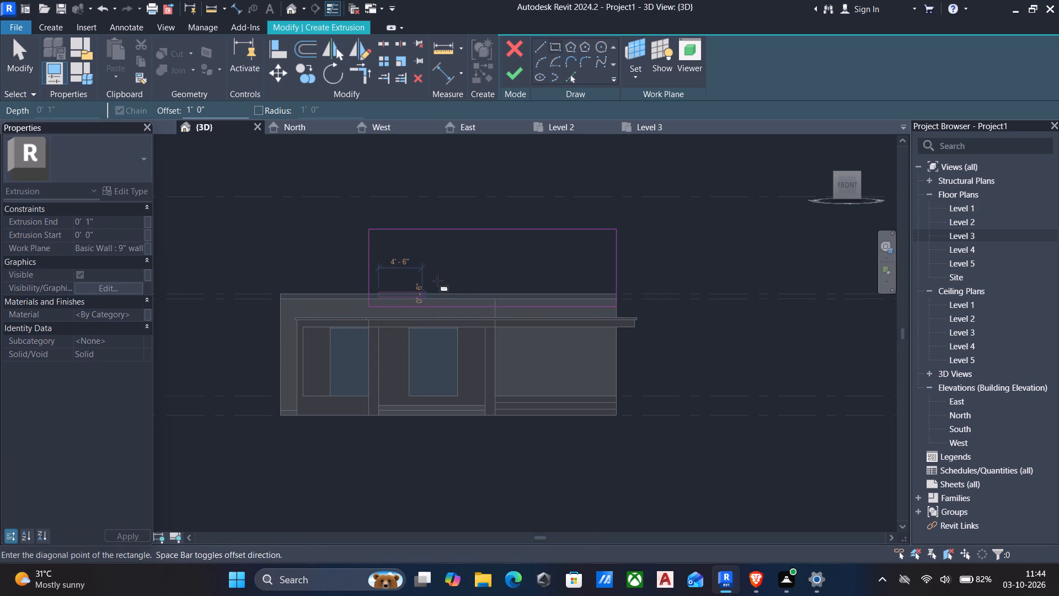
pyautogui.click(614, 226)
pyautogui.press('Escape')
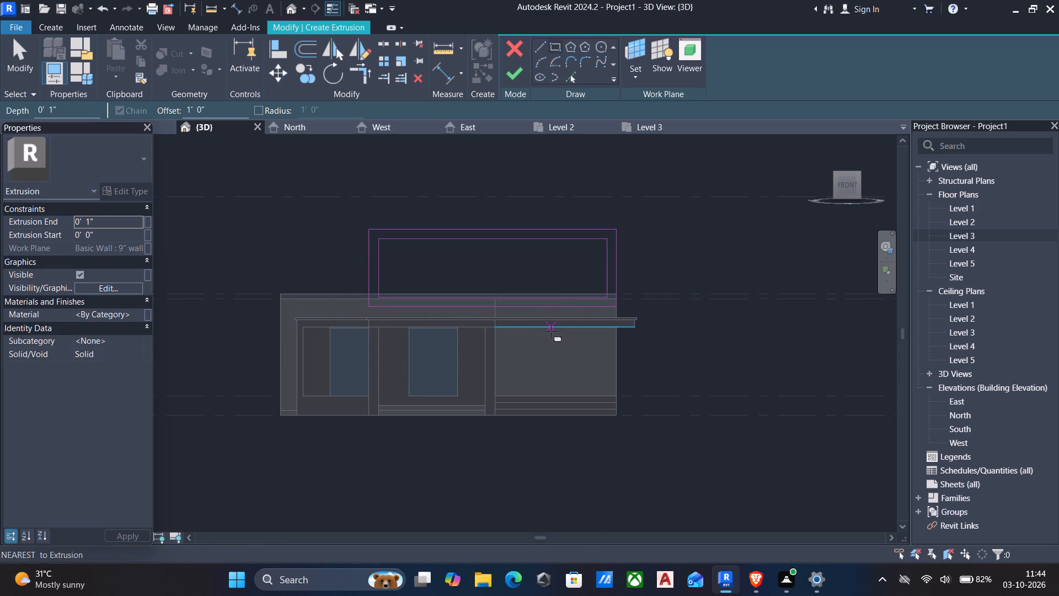
pyautogui.press('Escape')
# Check the two nested rectangles and finish the sketch as a rectangular frame extrusion 1" deep.
pyautogui.scroll(3, 551, 331)
pyautogui.scroll(2, 440, 281)
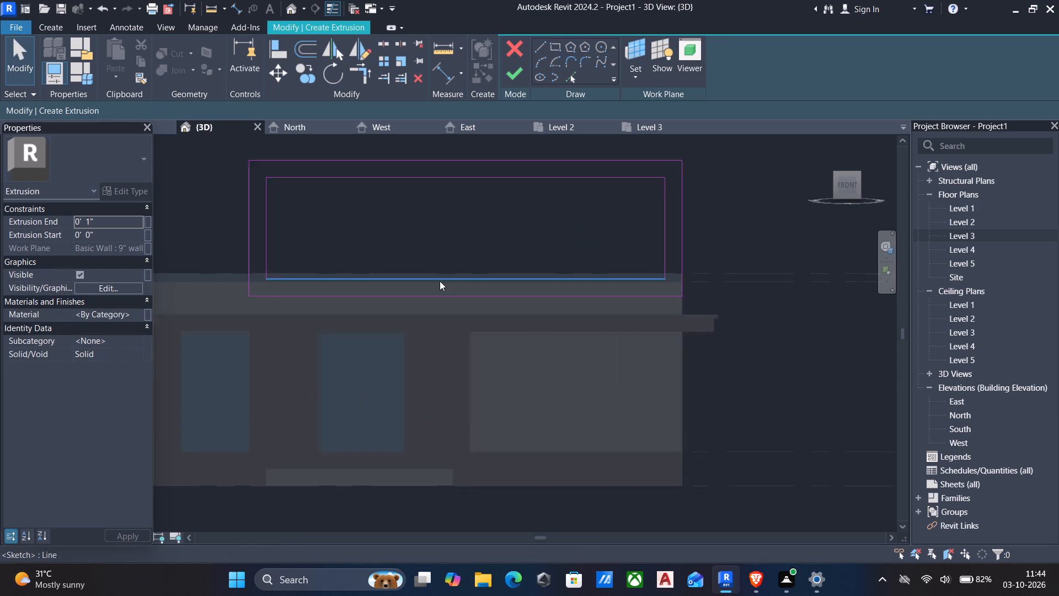
pyautogui.scroll(2, 440, 281)
pyautogui.scroll(-5, 440, 274)
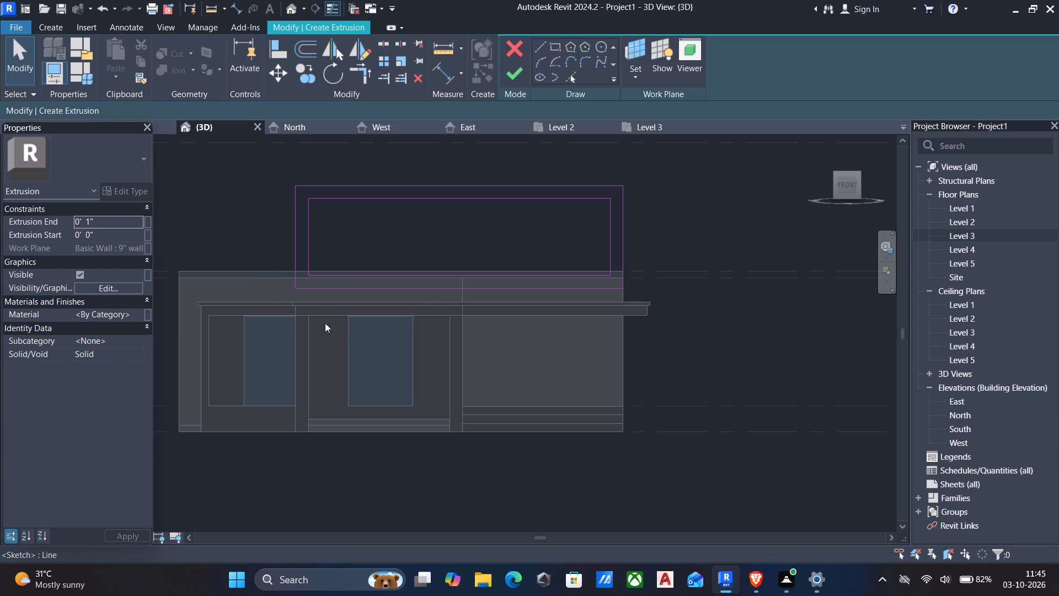
pyautogui.scroll(-1, 360, 312)
pyautogui.moveTo(360, 312); pyautogui.dragTo(372, 304, button='middle')
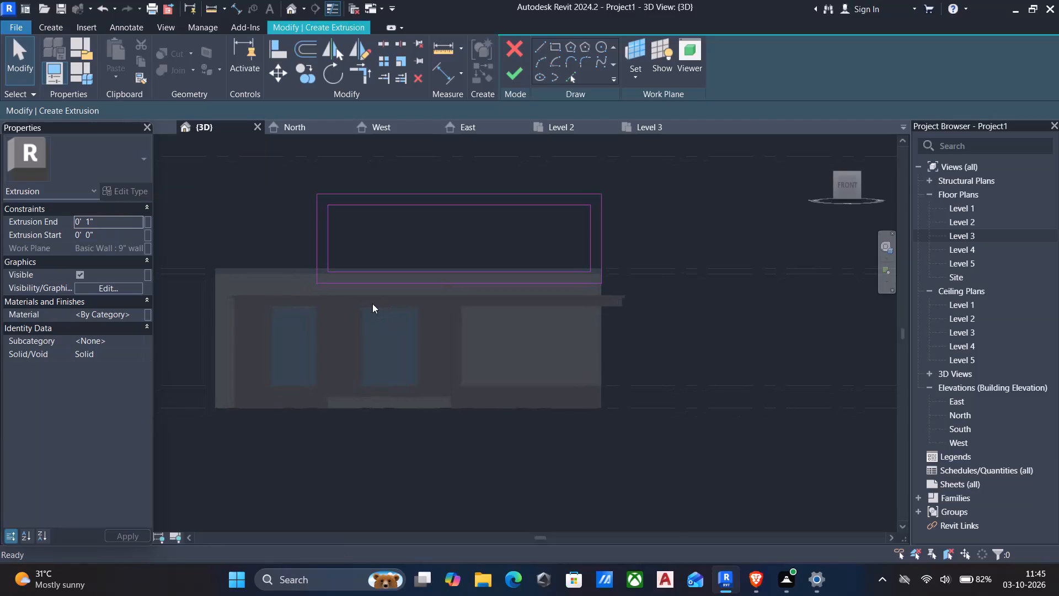
pyautogui.middleClick(422, 301)
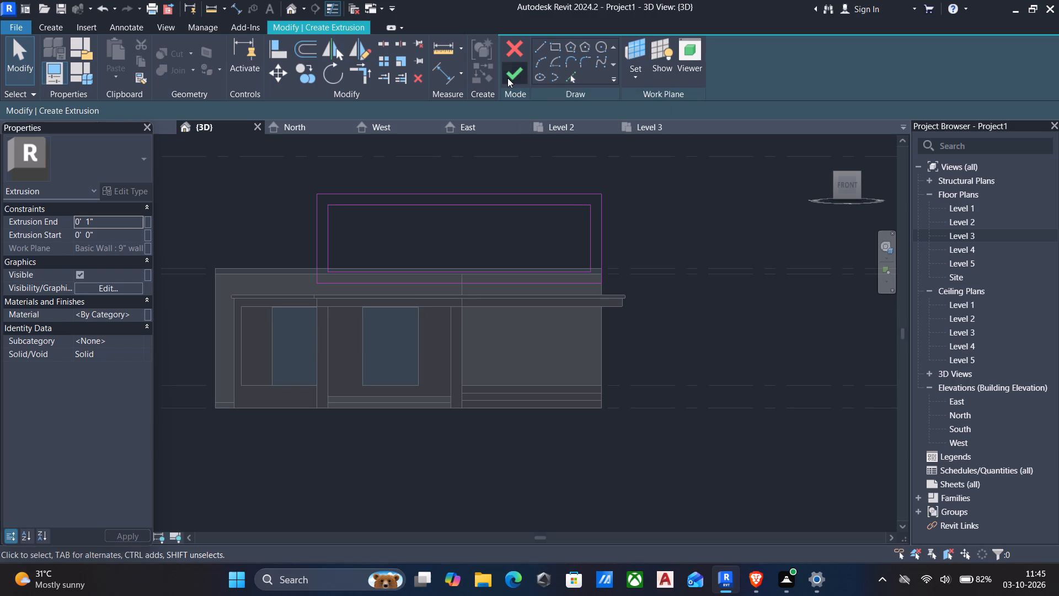
pyautogui.click(507, 78)
# Thicken the extruded frame by pulling its front face outward from the wall over the porch roof.
pyautogui.keyDown('shift'); pyautogui.moveTo(606, 226); pyautogui.dragTo(571, 272, button='middle'); pyautogui.keyUp('shift')
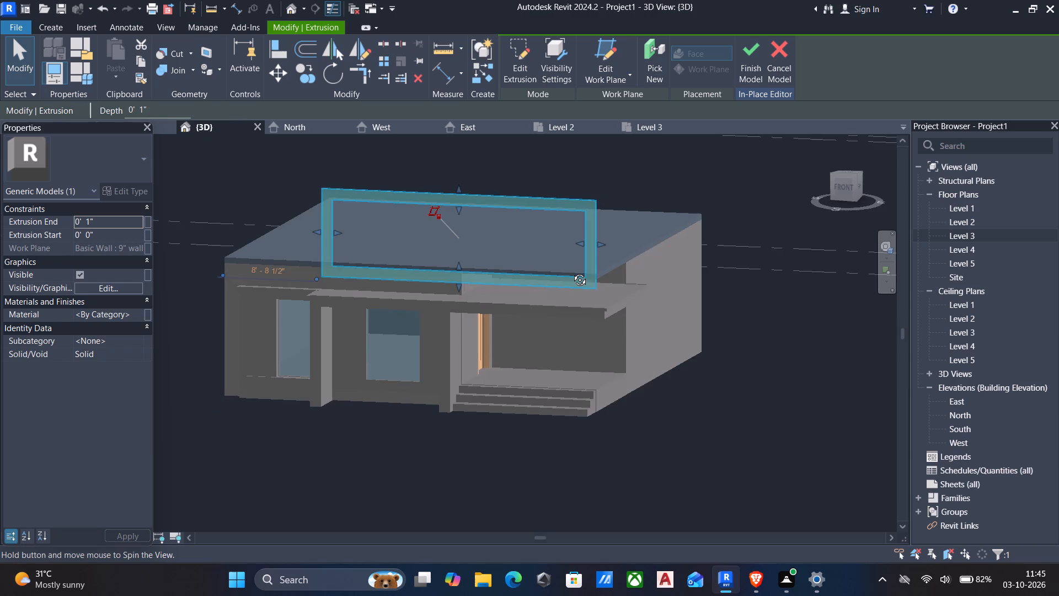
pyautogui.keyDown('shift'); pyautogui.moveTo(571, 272); pyautogui.dragTo(461, 364, button='middle'); pyautogui.keyUp('shift')
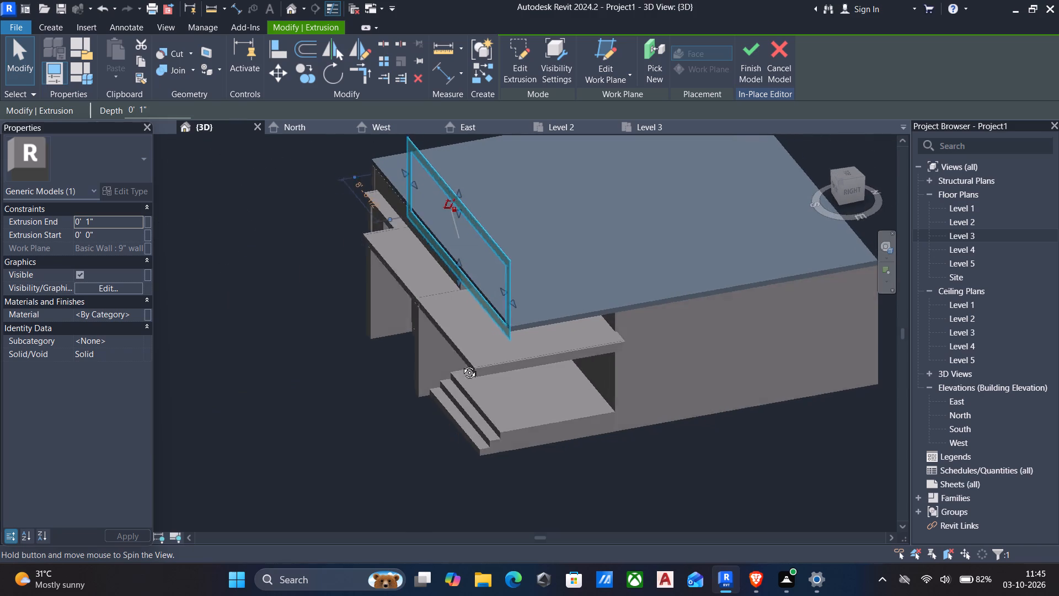
pyautogui.keyDown('shift'); pyautogui.moveTo(461, 364); pyautogui.dragTo(622, 340, button='middle'); pyautogui.keyUp('shift')
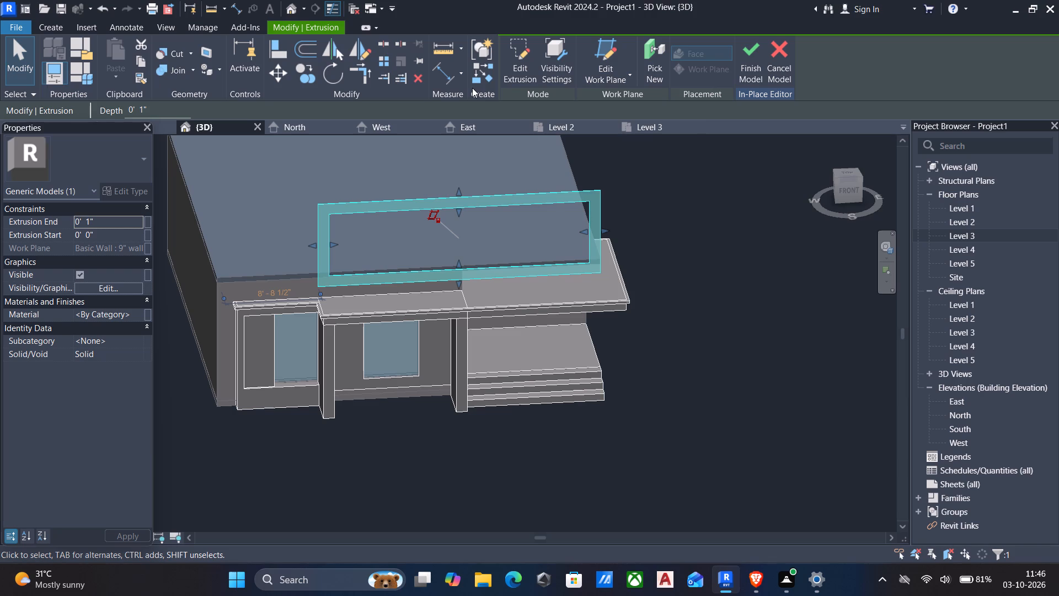
pyautogui.keyDown('shift'); pyautogui.moveTo(565, 136); pyautogui.dragTo(547, 142, button='middle'); pyautogui.keyUp('shift')
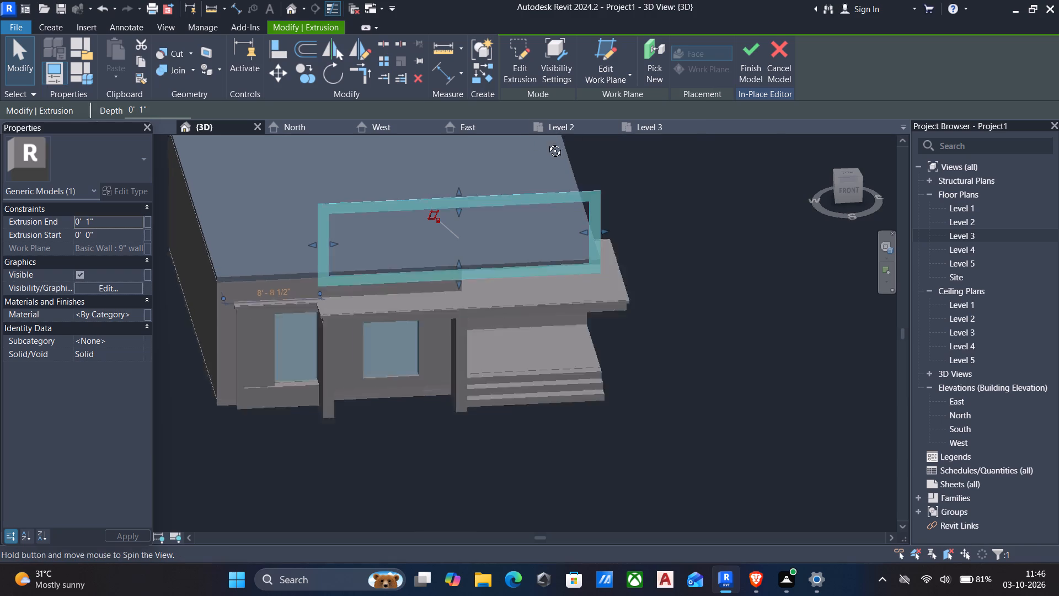
pyautogui.keyDown('shift'); pyautogui.moveTo(547, 142); pyautogui.dragTo(381, 196, button='middle'); pyautogui.keyUp('shift')
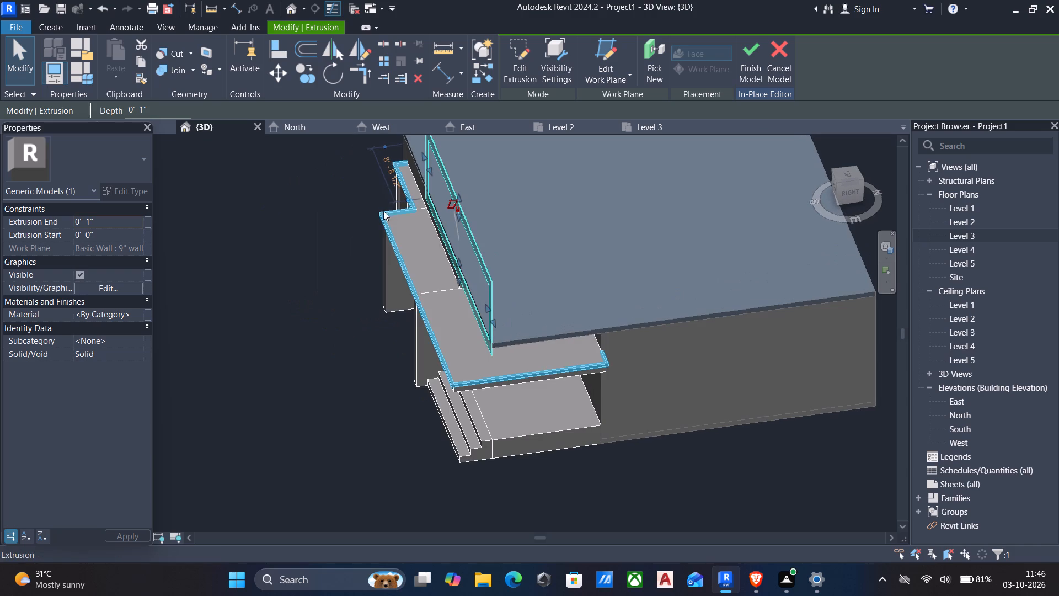
pyautogui.press('Escape')
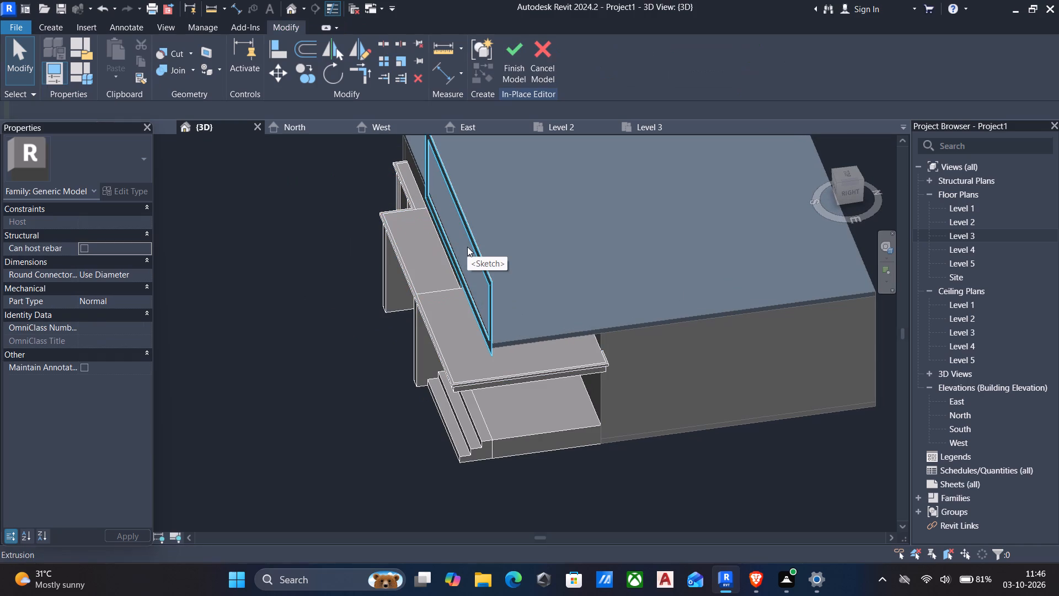
pyautogui.click(477, 256)
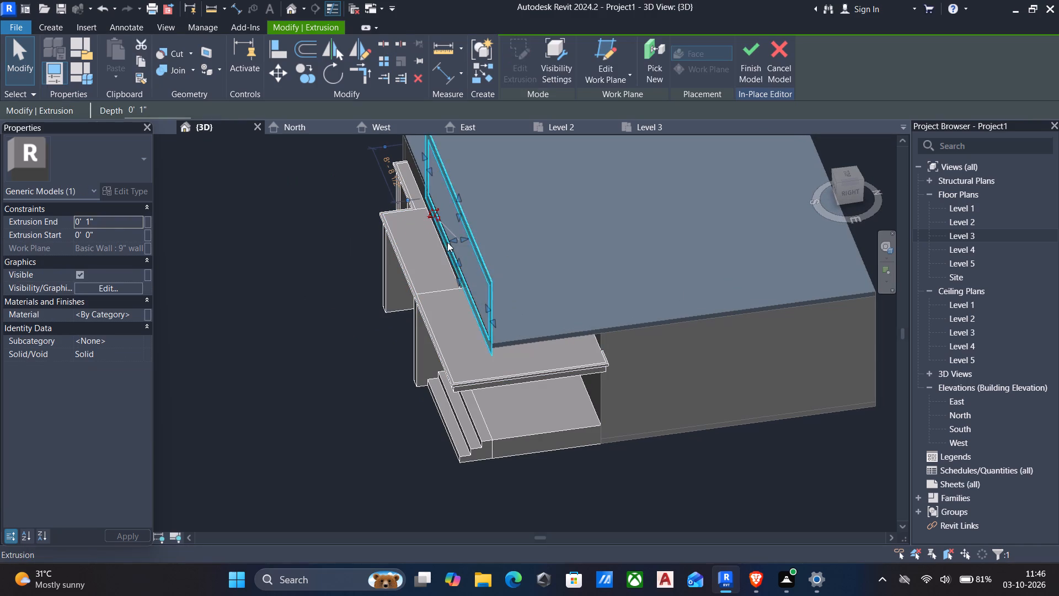
pyautogui.moveTo(447, 241); pyautogui.dragTo(442, 246)
pyautogui.press('Escape')
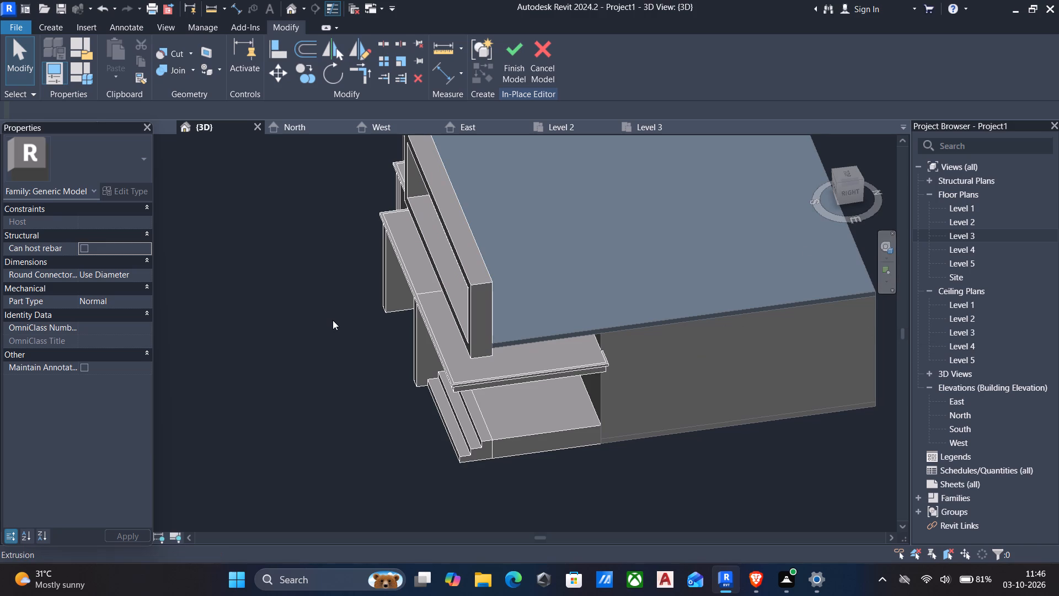
# Examine the thickened rectangular frame's position against the flat roof, porch roof and front wall from several 3D angles.
pyautogui.scroll(-1, 333, 320)
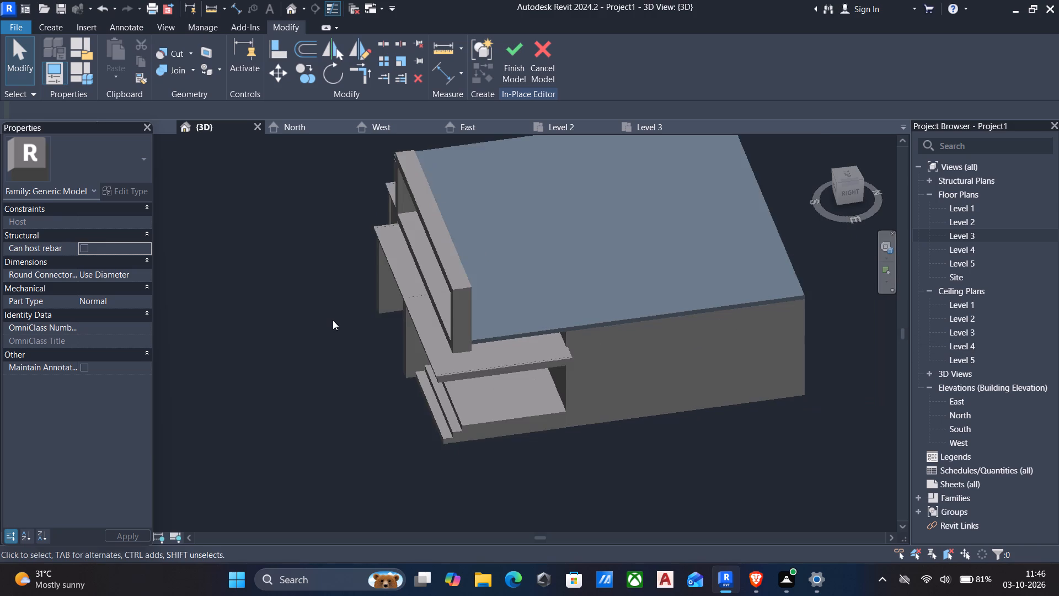
pyautogui.keyDown('shift'); pyautogui.moveTo(333, 320); pyautogui.dragTo(406, 303, button='middle'); pyautogui.keyUp('shift')
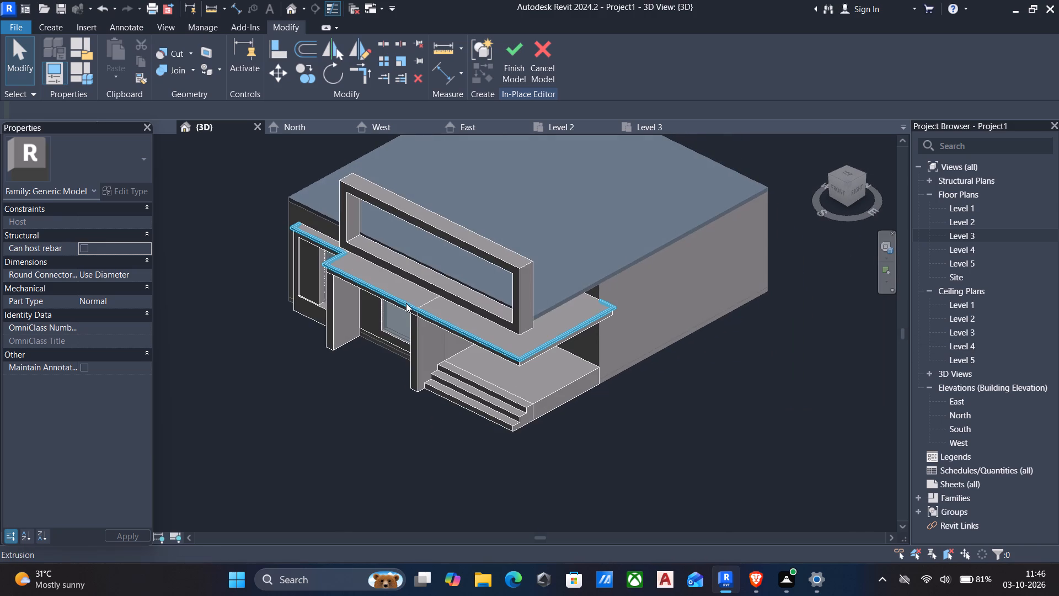
pyautogui.keyDown('shift'); pyautogui.moveTo(406, 303); pyautogui.dragTo(263, 253, button='middle'); pyautogui.keyUp('shift')
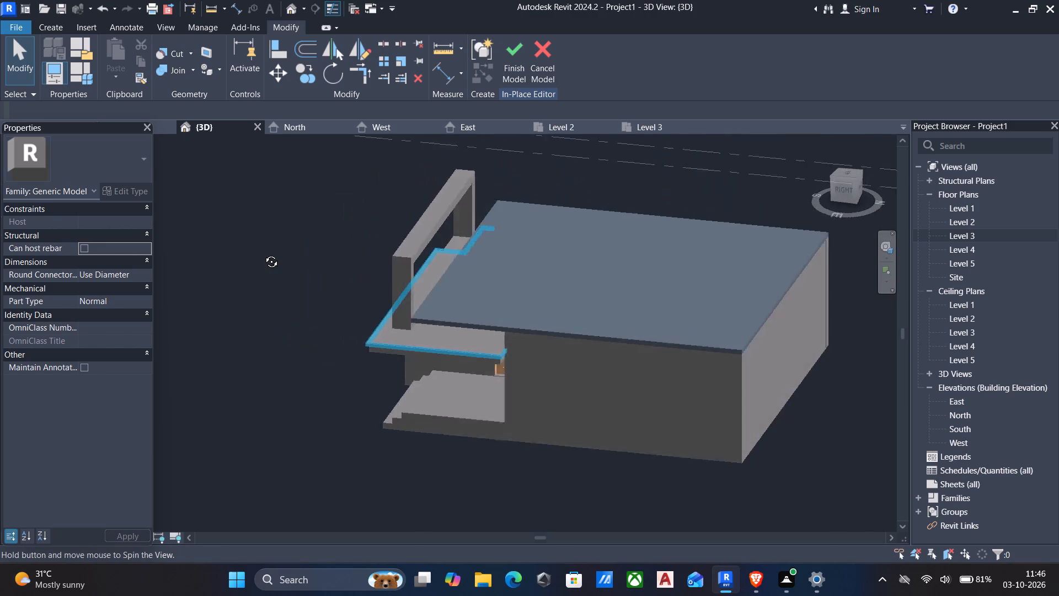
pyautogui.keyDown('shift'); pyautogui.moveTo(263, 253); pyautogui.dragTo(185, 305, button='middle'); pyautogui.keyUp('shift')
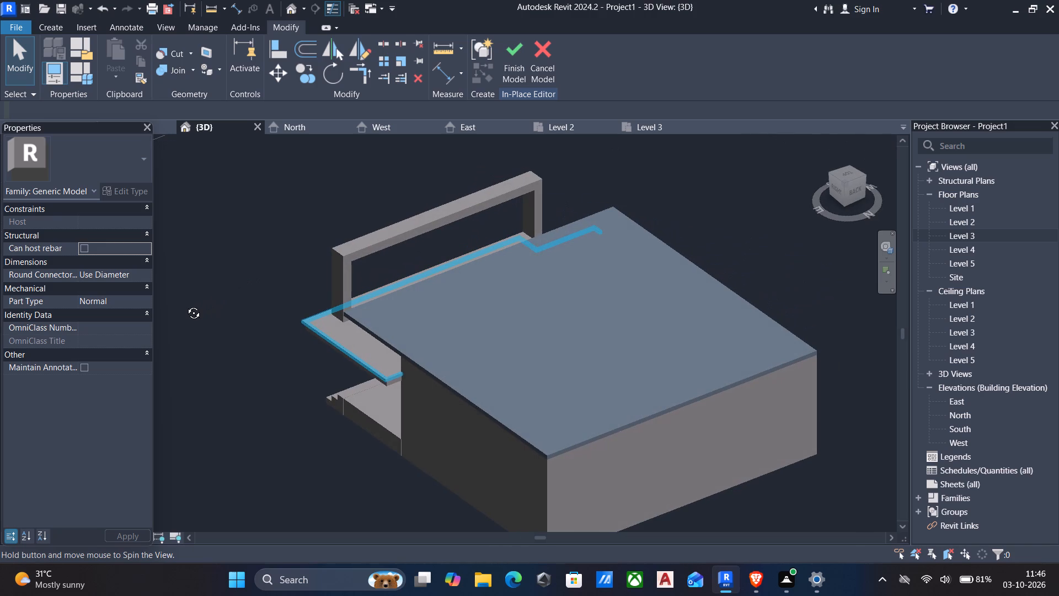
pyautogui.keyDown('shift'); pyautogui.moveTo(185, 305); pyautogui.dragTo(230, 276, button='middle'); pyautogui.keyUp('shift')
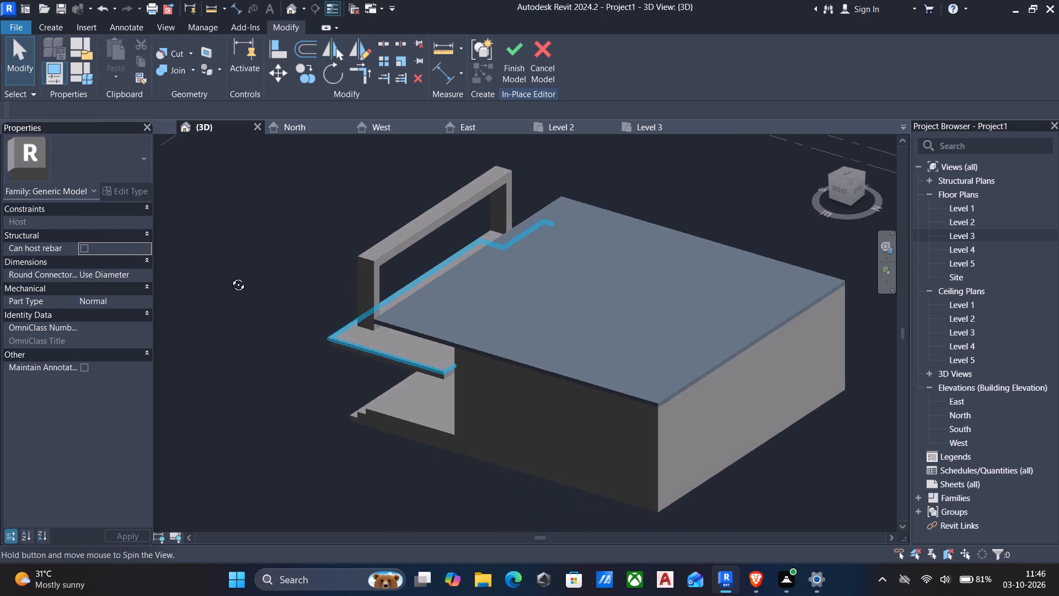
pyautogui.keyDown('shift'); pyautogui.moveTo(230, 276); pyautogui.dragTo(303, 203, button='middle'); pyautogui.keyUp('shift')
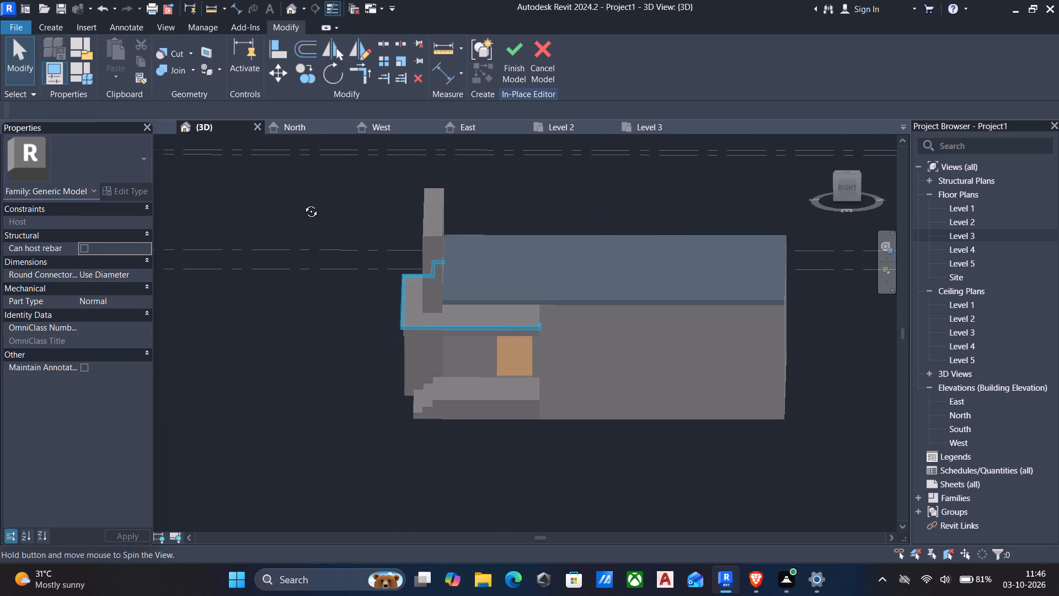
pyautogui.keyDown('shift'); pyautogui.moveTo(303, 203); pyautogui.dragTo(407, 200, button='middle'); pyautogui.keyUp('shift')
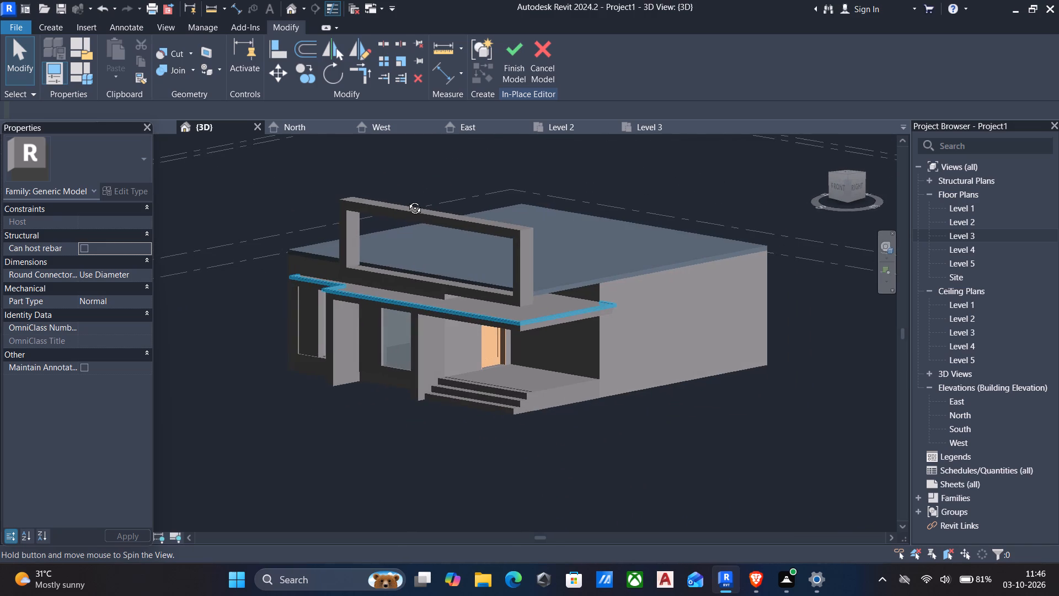
pyautogui.keyDown('shift'); pyautogui.moveTo(407, 200); pyautogui.dragTo(455, 187, button='middle'); pyautogui.keyUp('shift')
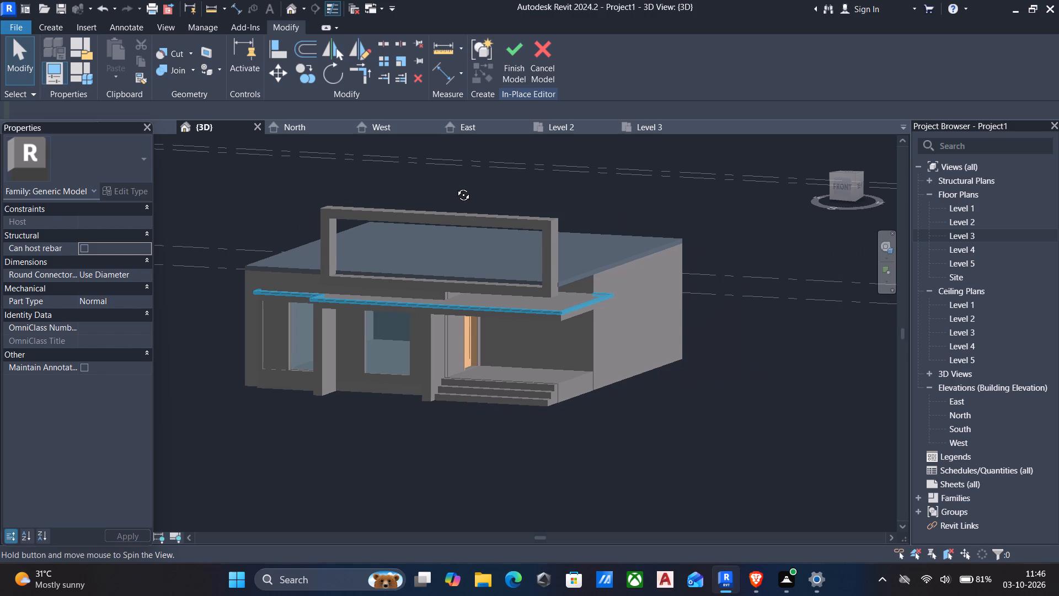
pyautogui.keyDown('shift'); pyautogui.moveTo(455, 187); pyautogui.dragTo(372, 198, button='middle'); pyautogui.keyUp('shift')
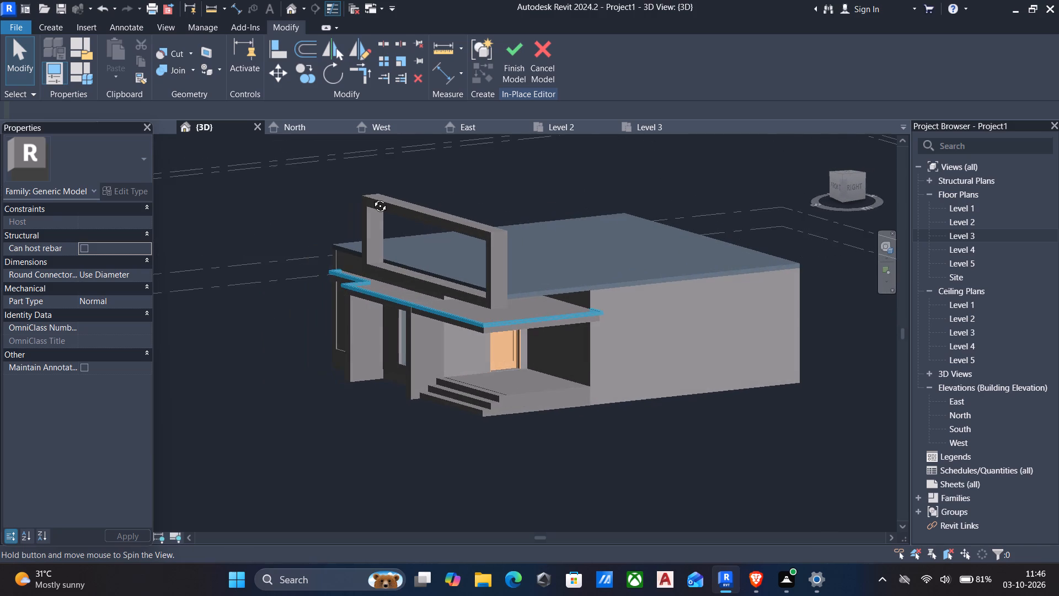
pyautogui.keyDown('shift'); pyautogui.moveTo(372, 198); pyautogui.dragTo(352, 201, button='middle'); pyautogui.keyUp('shift')
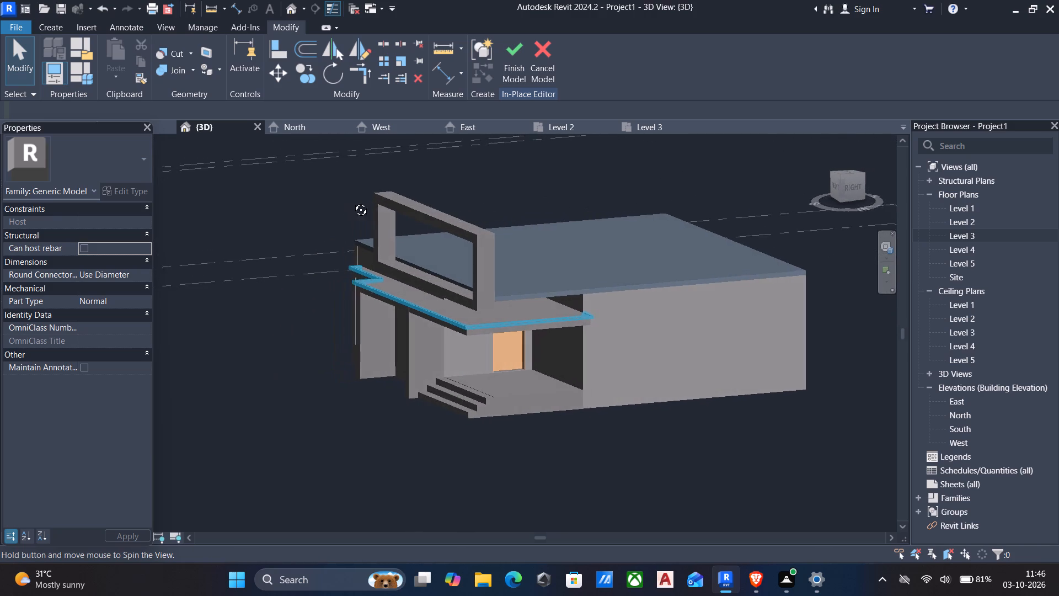
pyautogui.keyDown('shift'); pyautogui.moveTo(352, 201); pyautogui.dragTo(408, 169, button='middle'); pyautogui.keyUp('shift')
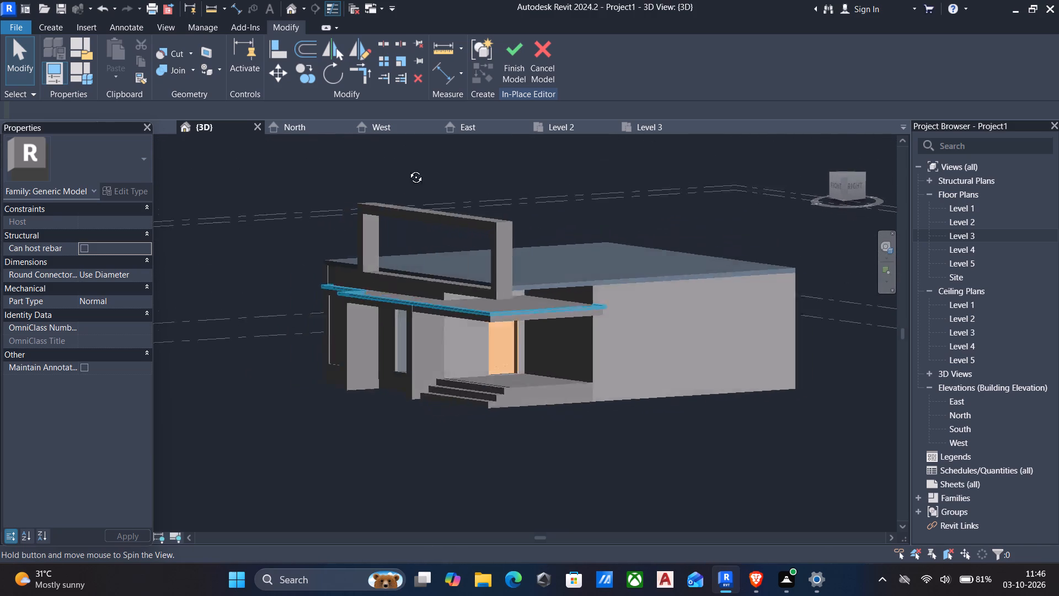
pyautogui.keyDown('shift'); pyautogui.moveTo(408, 169); pyautogui.dragTo(502, 184, button='middle'); pyautogui.keyUp('shift')
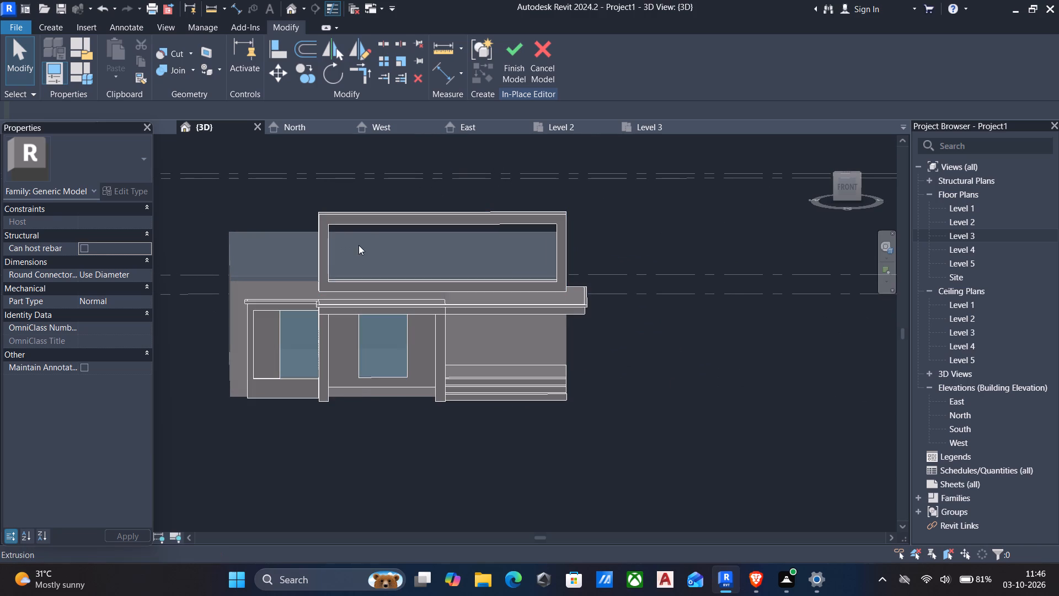
# Reopen the frame extrusion's sketch to check its lower corner against the roof and porch, closing the sketch unedited.
pyautogui.click(363, 217)
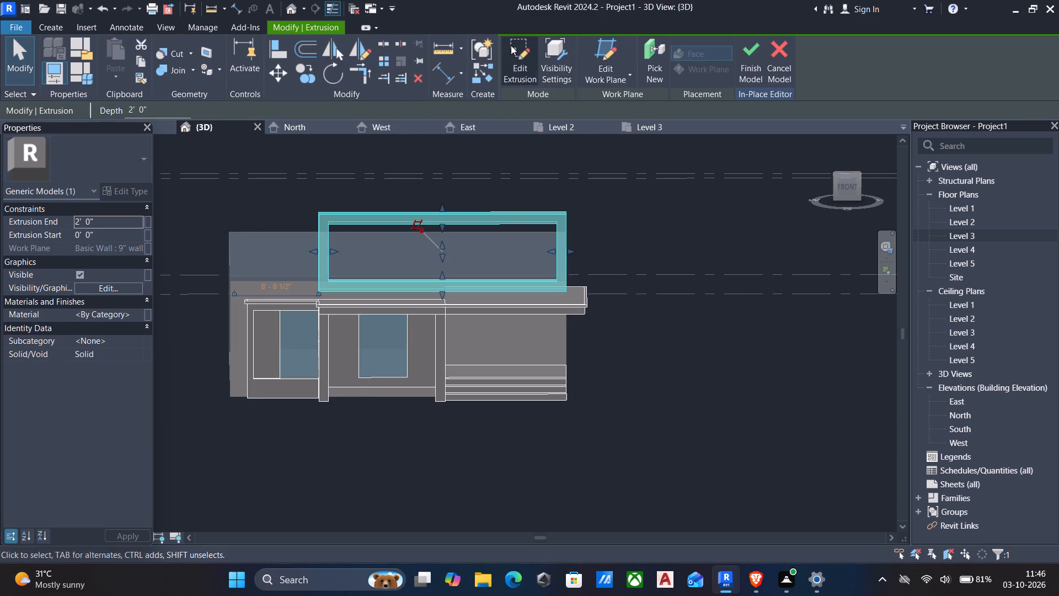
pyautogui.click(520, 52)
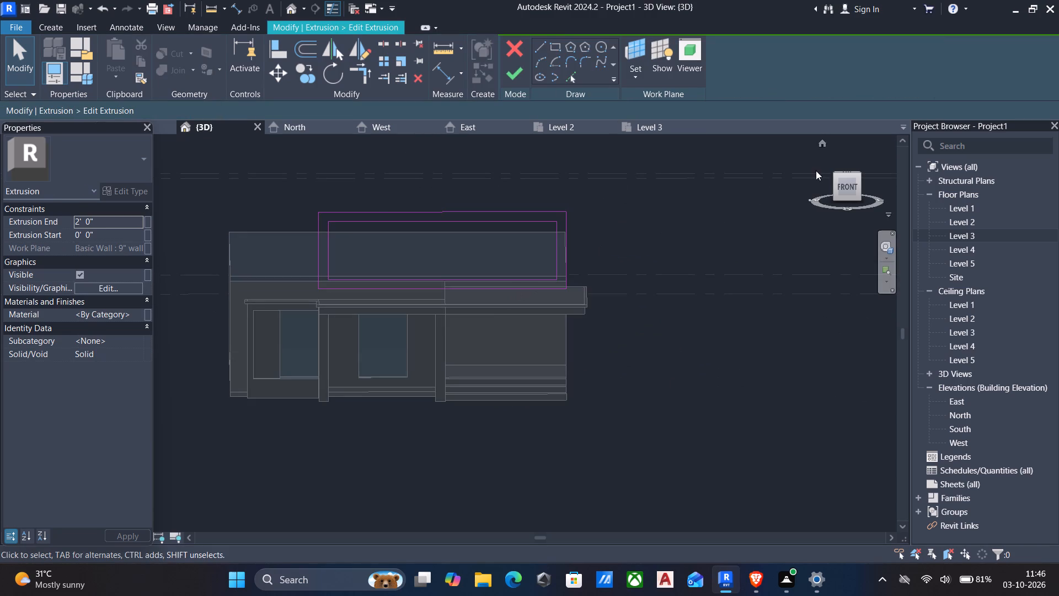
pyautogui.click(846, 190)
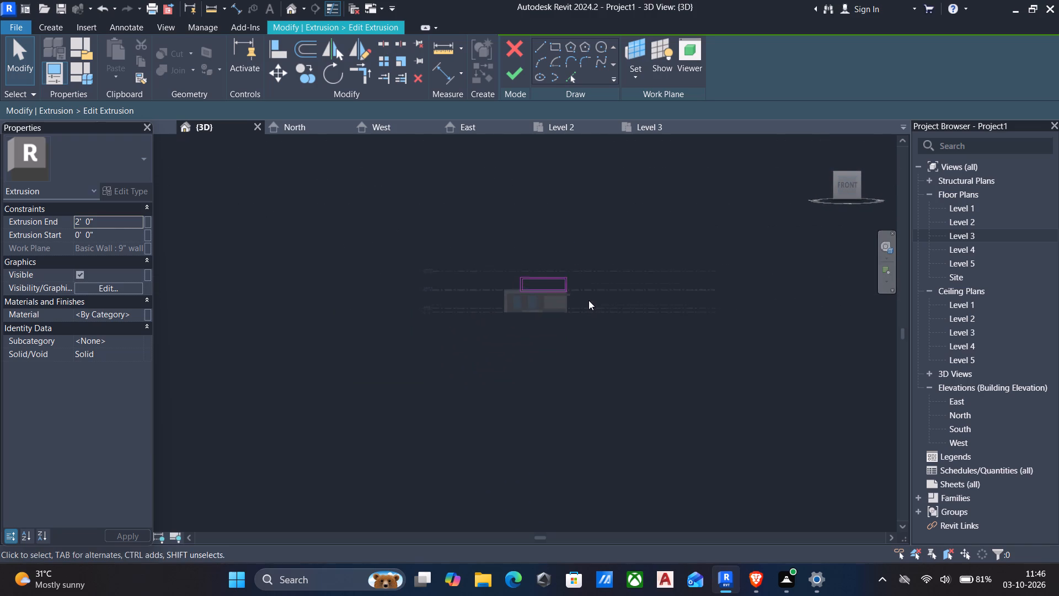
pyautogui.scroll(4, 587, 301)
pyautogui.scroll(8, 487, 336)
pyautogui.scroll(5, 358, 312)
pyautogui.scroll(6, 304, 312)
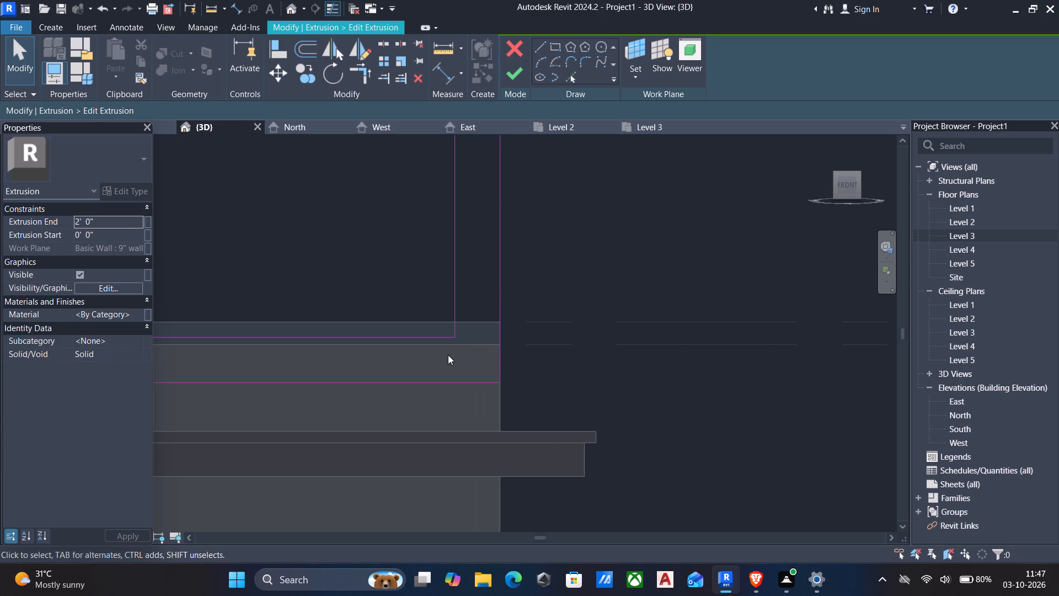
pyautogui.click(507, 69)
pyautogui.scroll(-5, 545, 155)
pyautogui.scroll(1, 555, 179)
pyautogui.keyDown('shift'); pyautogui.moveTo(555, 179); pyautogui.dragTo(549, 183, button='middle'); pyautogui.keyUp('shift')
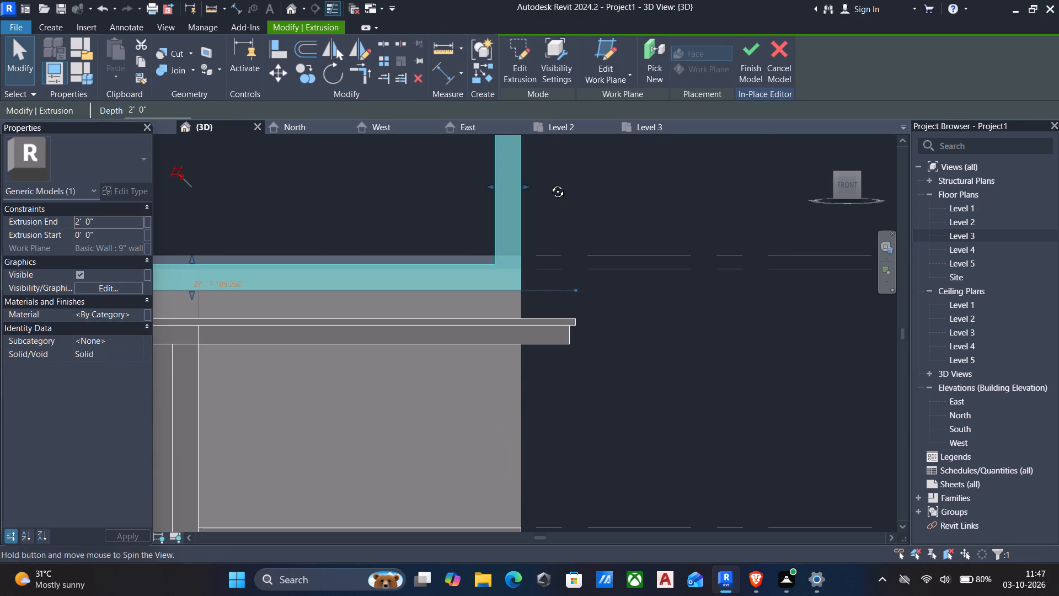
pyautogui.keyDown('shift'); pyautogui.moveTo(549, 183); pyautogui.dragTo(464, 231, button='middle'); pyautogui.keyUp('shift')
pyautogui.keyDown('shift'); pyautogui.moveTo(577, 243); pyautogui.dragTo(523, 253, button='middle'); pyautogui.keyUp('shift')
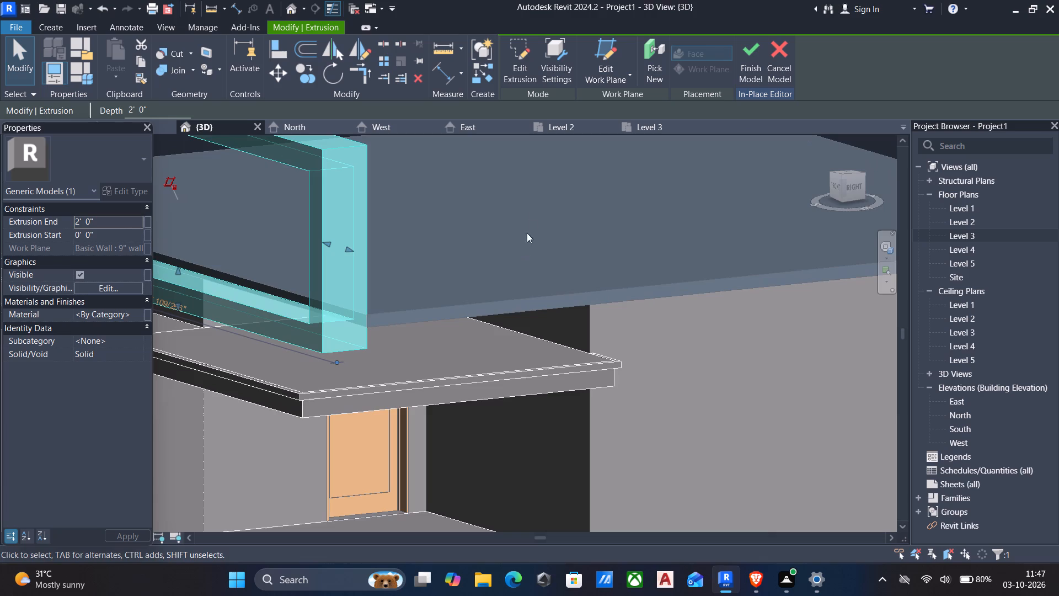
pyautogui.moveTo(529, 209); pyautogui.dragTo(547, 160, button='middle')
# Finish the in-place model and dismiss the save reminder without saving.
pyautogui.click(742, 51)
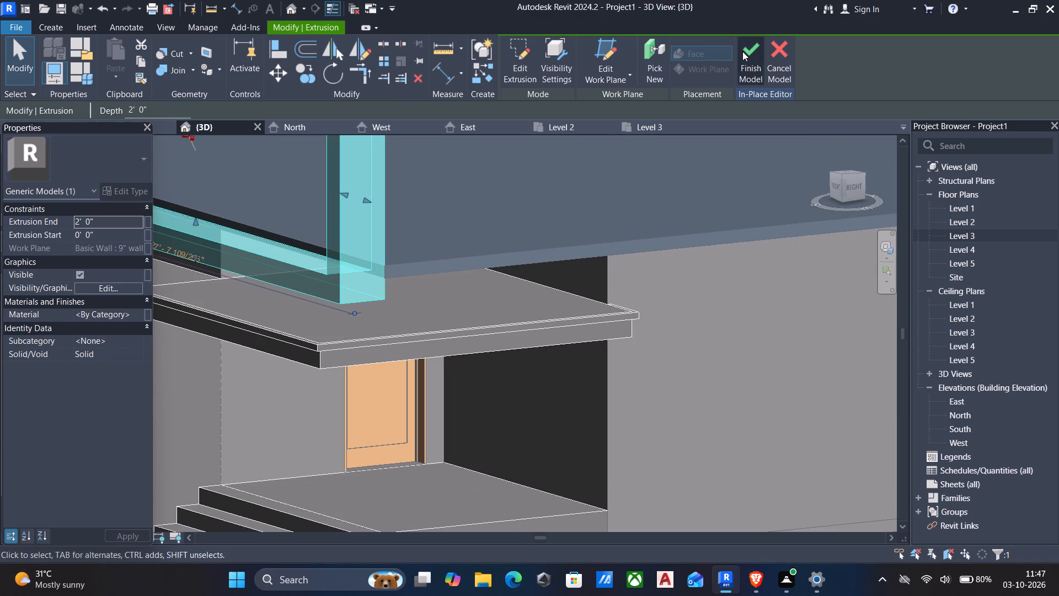
pyautogui.scroll(-4, 634, 109)
pyautogui.moveTo(546, 236); pyautogui.dragTo(548, 227, button='middle')
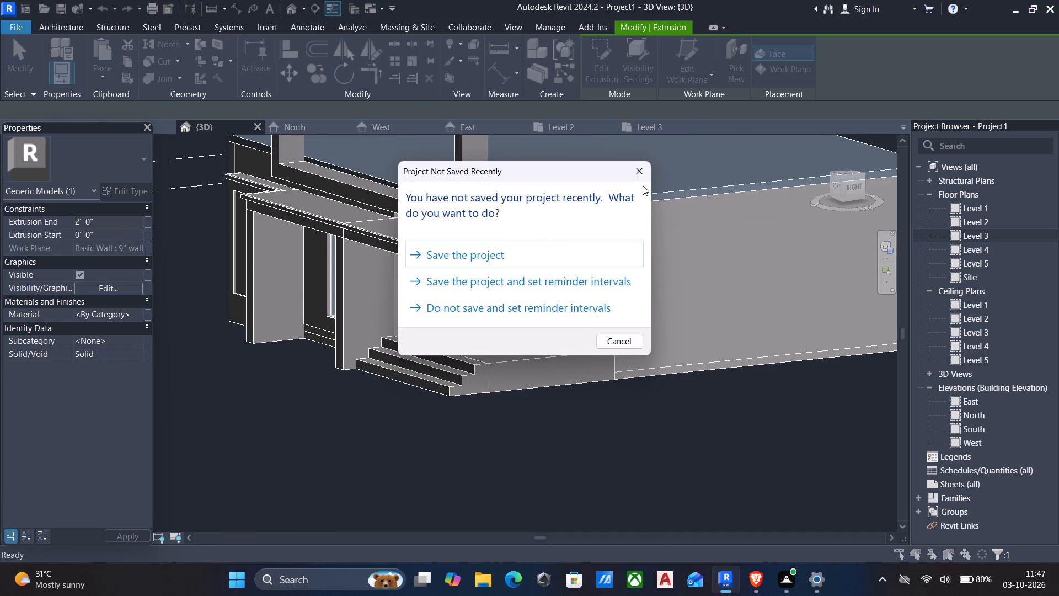
pyautogui.click(640, 175)
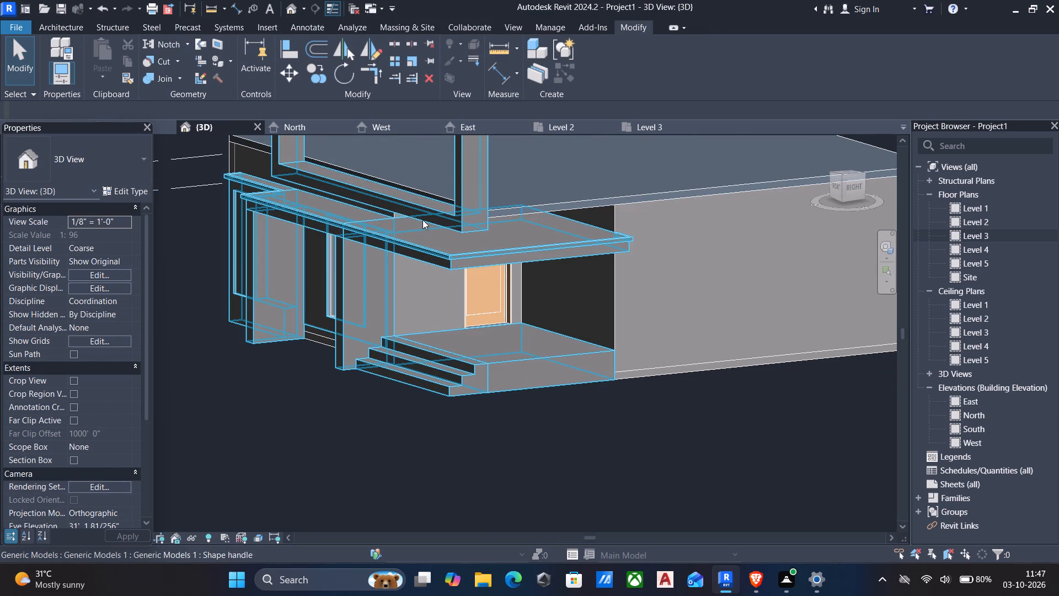
# Edit the porch and frame model in place and start a solid extrusion on the side edge face of the flat roof.
pyautogui.click(450, 212)
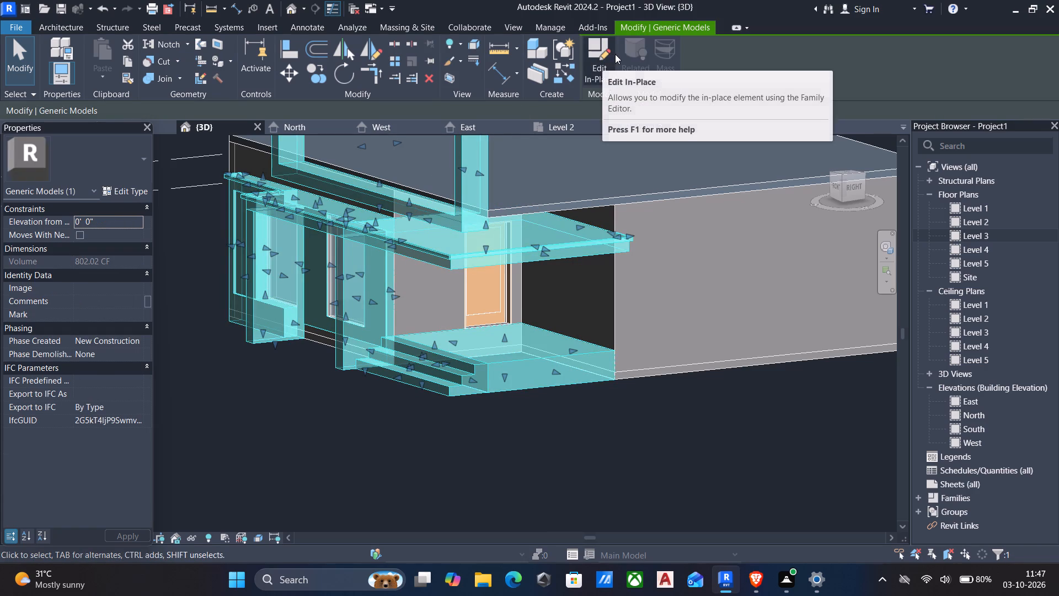
pyautogui.click(601, 63)
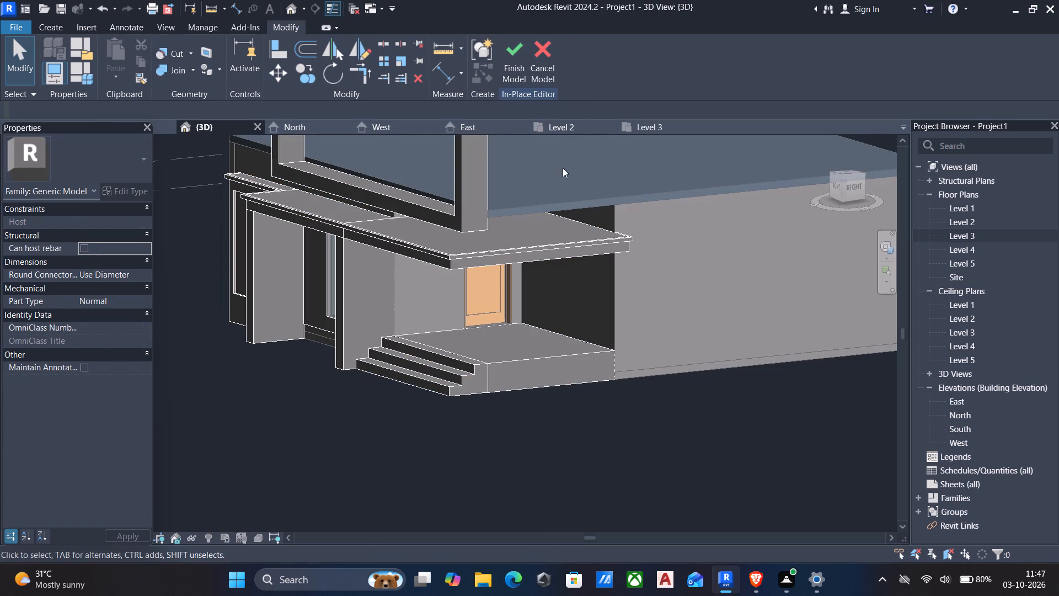
pyautogui.click(60, 25)
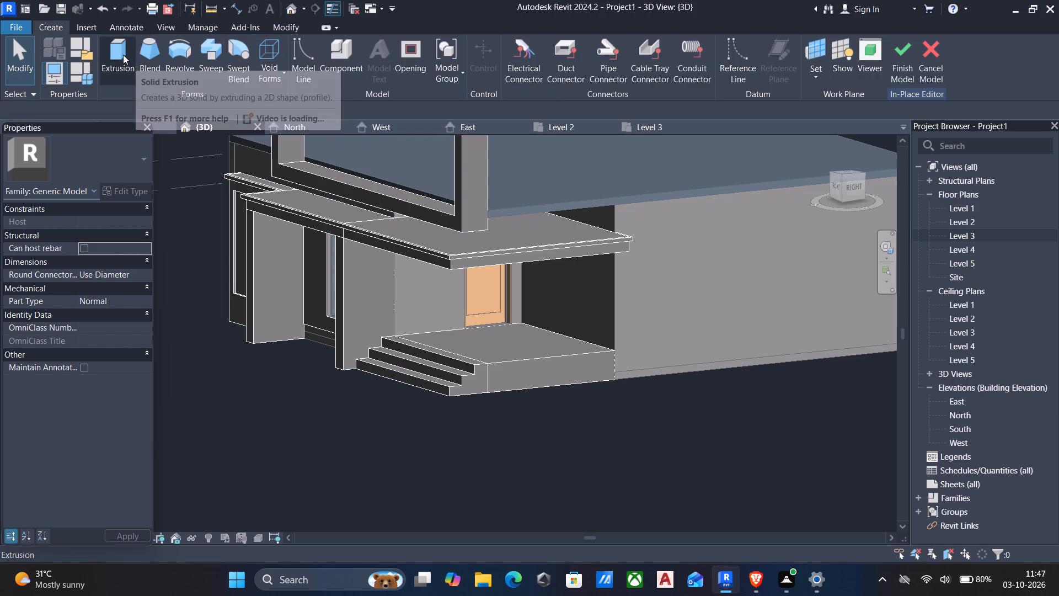
pyautogui.click(120, 56)
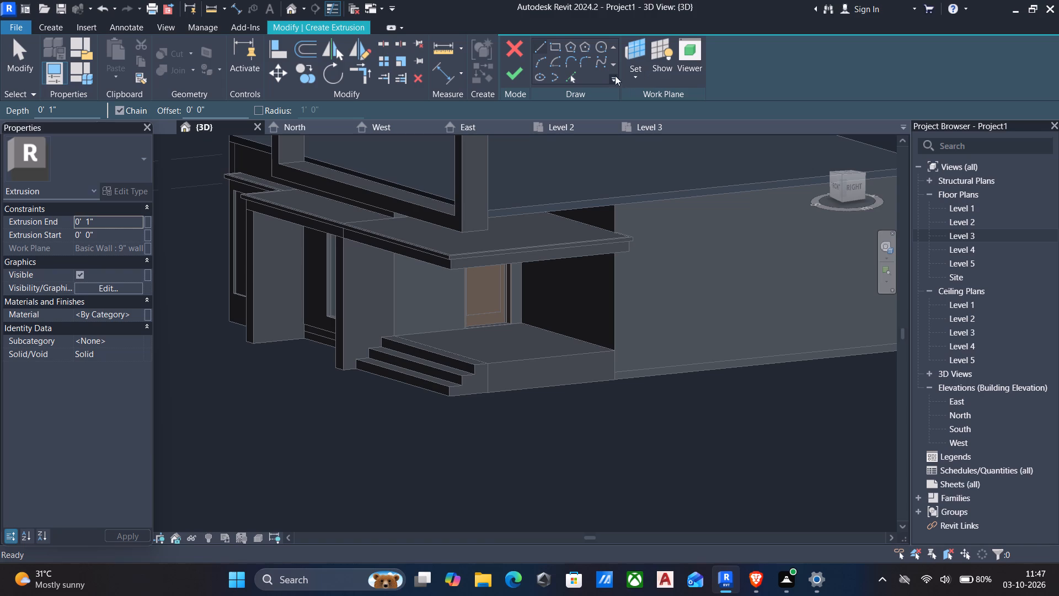
pyautogui.click(634, 78)
pyautogui.click(671, 135)
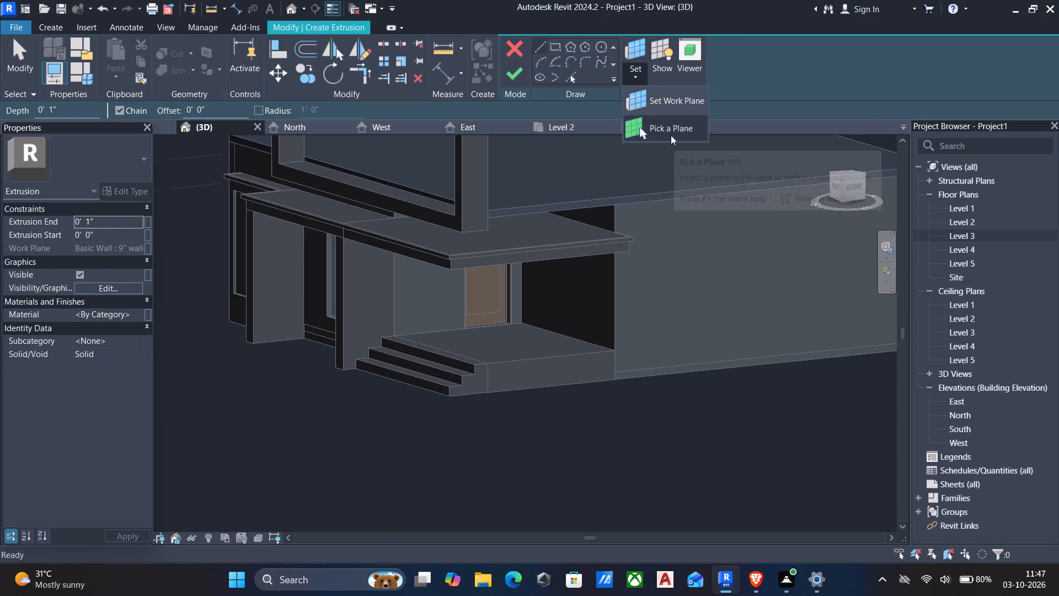
pyautogui.click(527, 212)
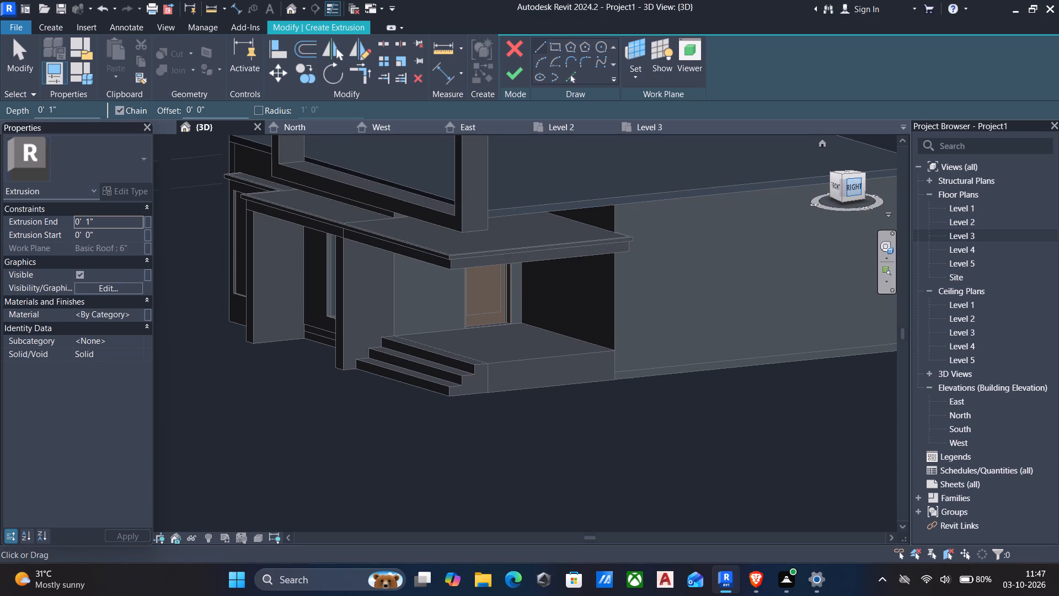
# From the right side view, sketch a rectangle about 10'-9" by 7'-10" from the frame's lower rear corner and extrude it 1" deep.
pyautogui.click(857, 189)
pyautogui.scroll(4, 583, 89)
pyautogui.scroll(1, 553, 46)
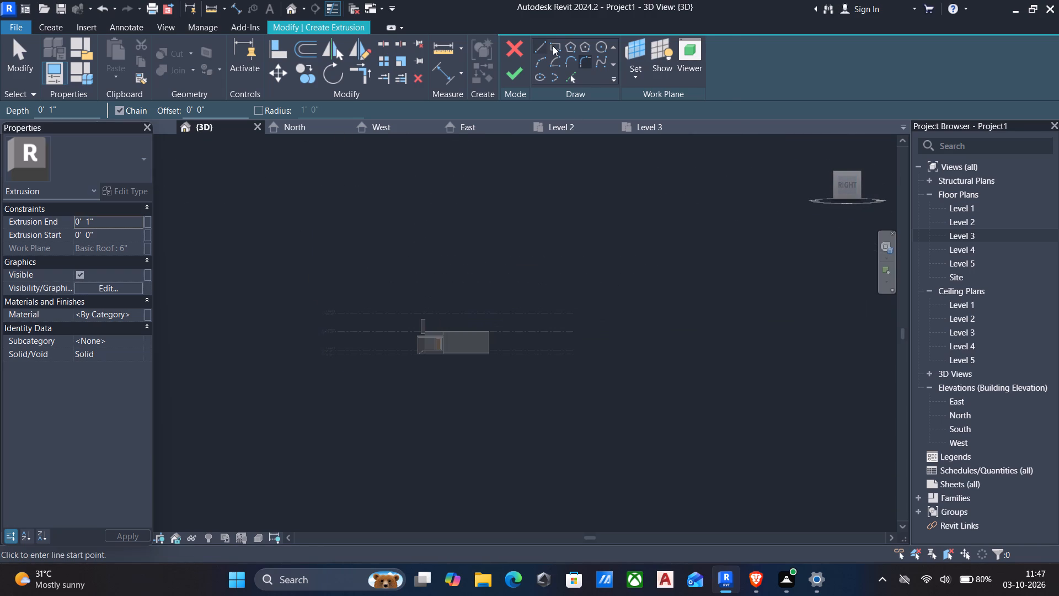
pyautogui.click(553, 46)
pyautogui.scroll(6, 421, 358)
pyautogui.scroll(5, 429, 309)
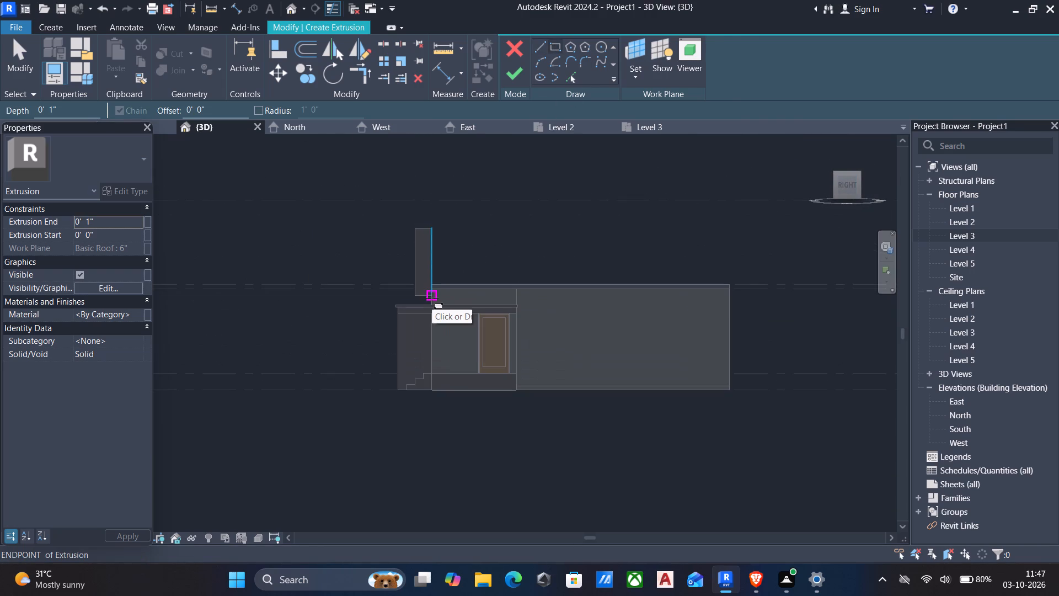
pyautogui.scroll(8, 432, 298)
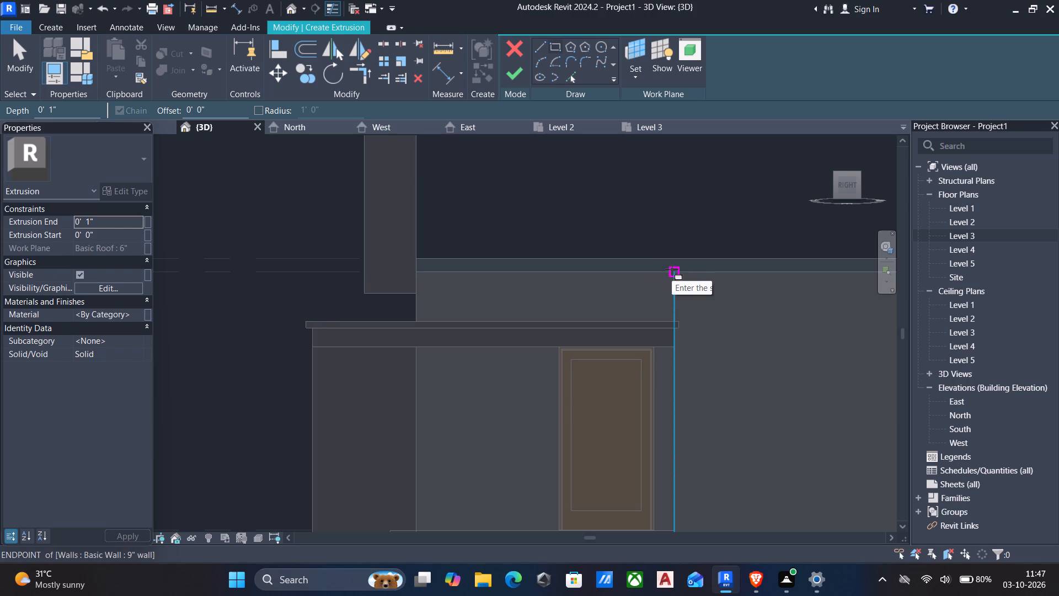
pyautogui.click(415, 293)
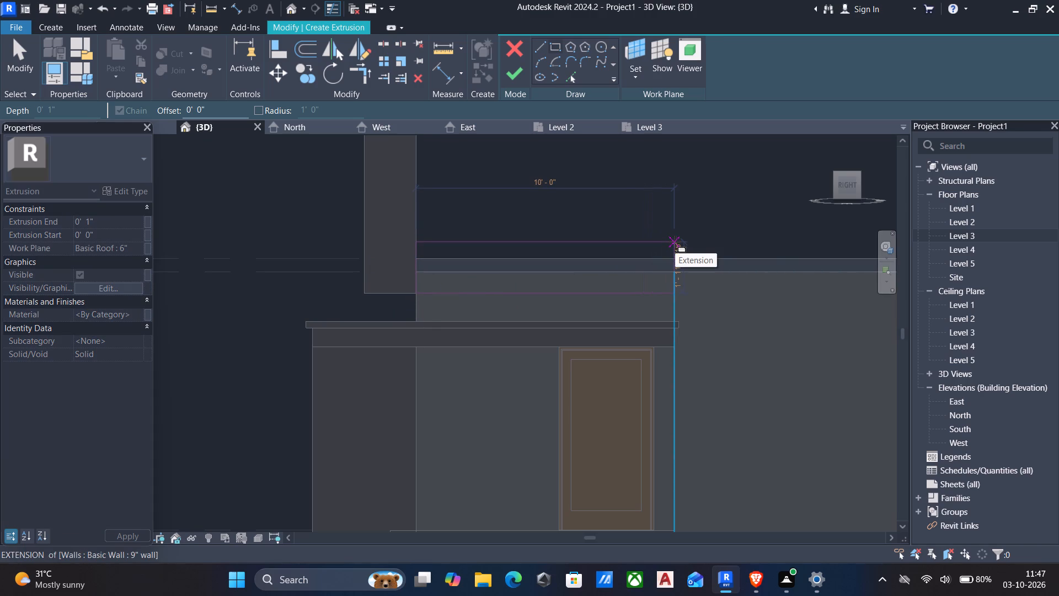
pyautogui.moveTo(675, 242); pyautogui.dragTo(650, 339, button='middle')
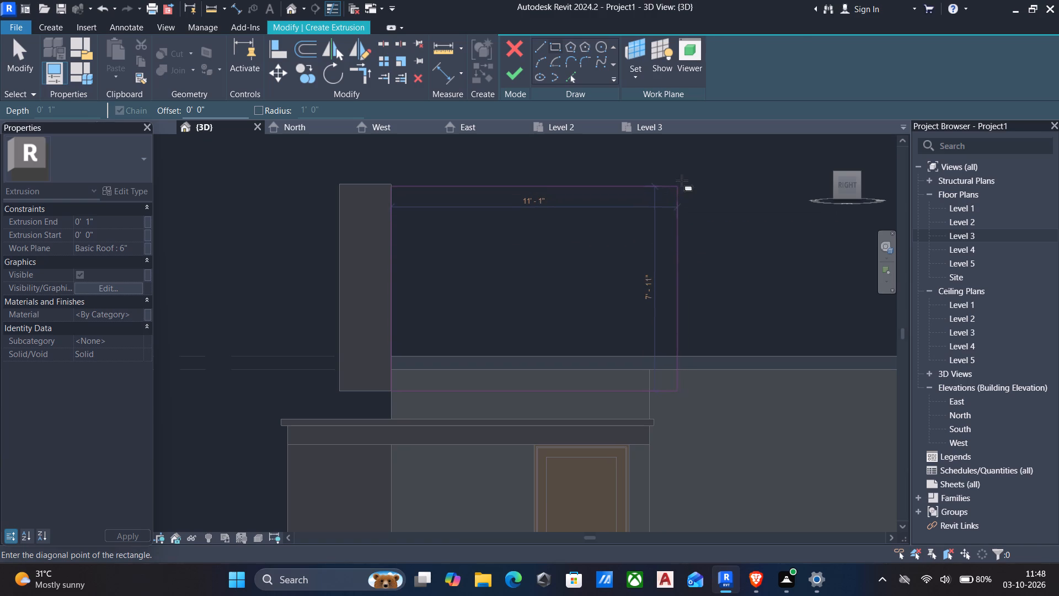
pyautogui.click(673, 189)
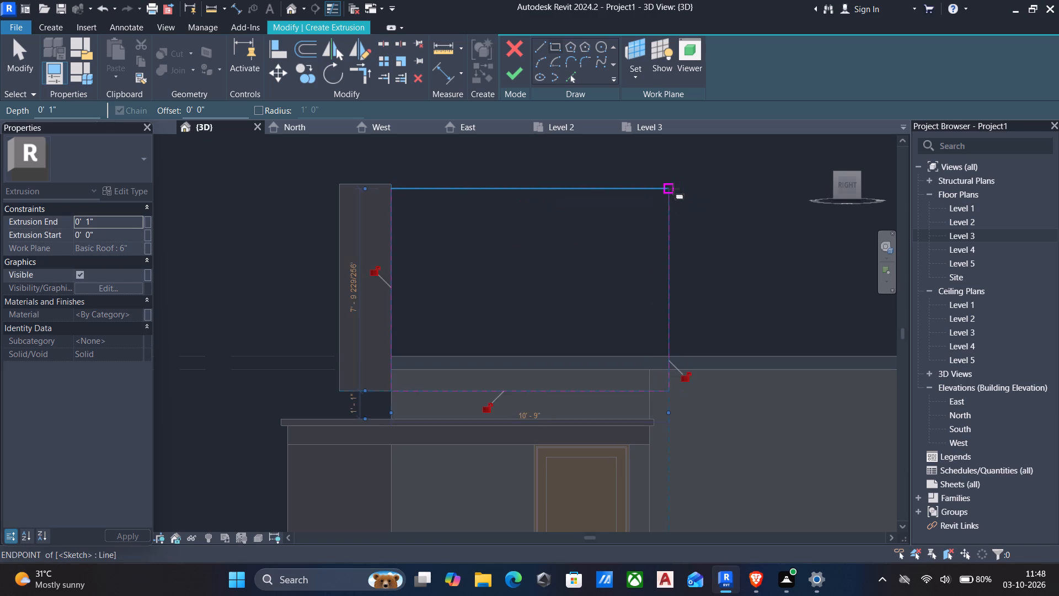
pyautogui.press('Escape')
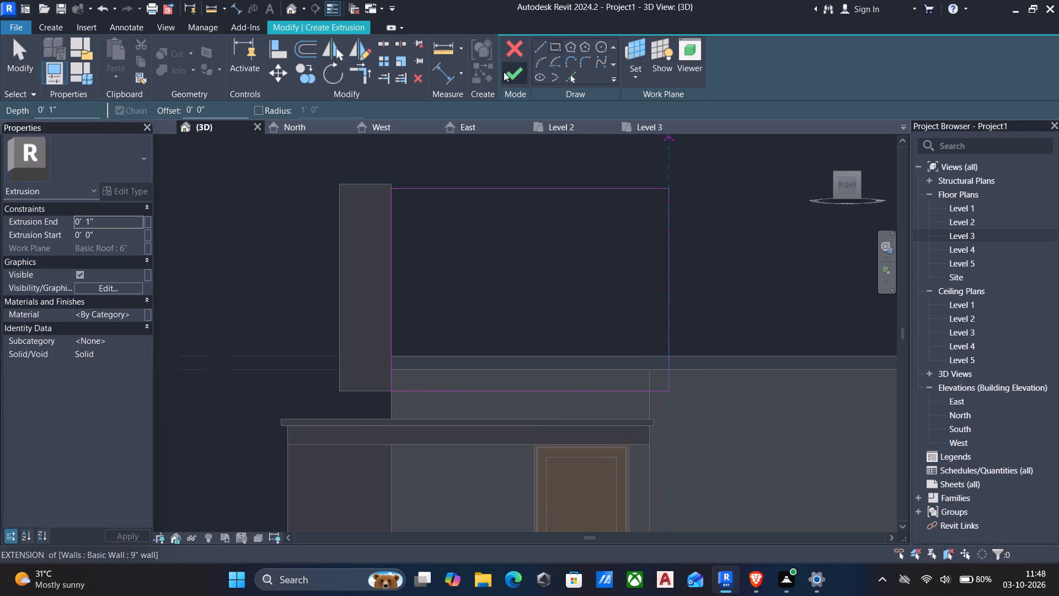
pyautogui.click(511, 72)
pyautogui.scroll(-5, 481, 215)
pyautogui.keyDown('shift'); pyautogui.moveTo(484, 226); pyautogui.dragTo(670, 331, button='middle'); pyautogui.keyUp('shift')
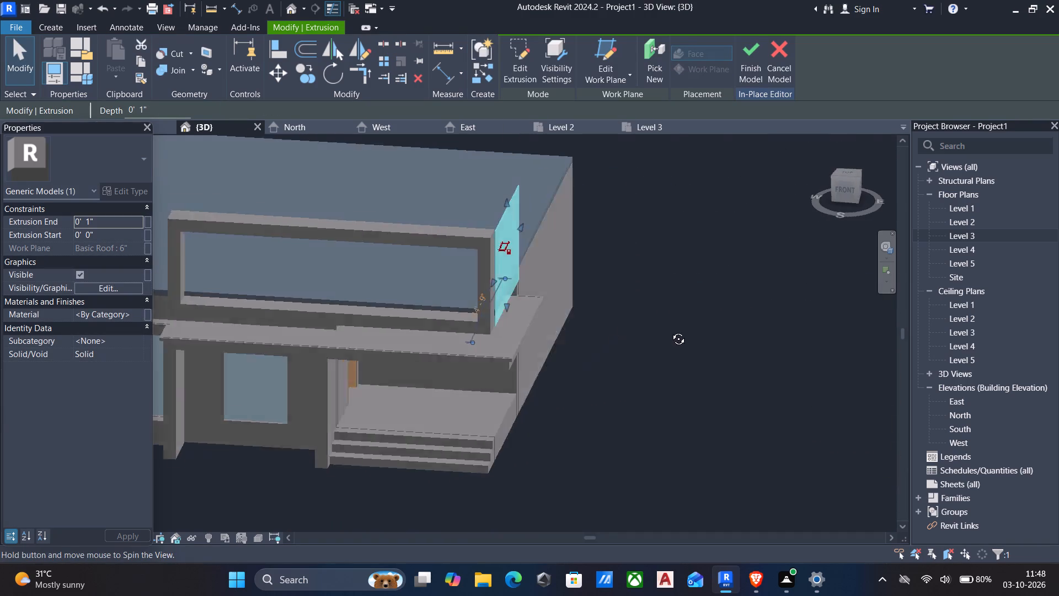
# Set the side panel's extrusion end to 1'.
pyautogui.keyDown('shift'); pyautogui.moveTo(670, 331); pyautogui.dragTo(670, 332, button='middle'); pyautogui.keyUp('shift')
pyautogui.scroll(4, 515, 309)
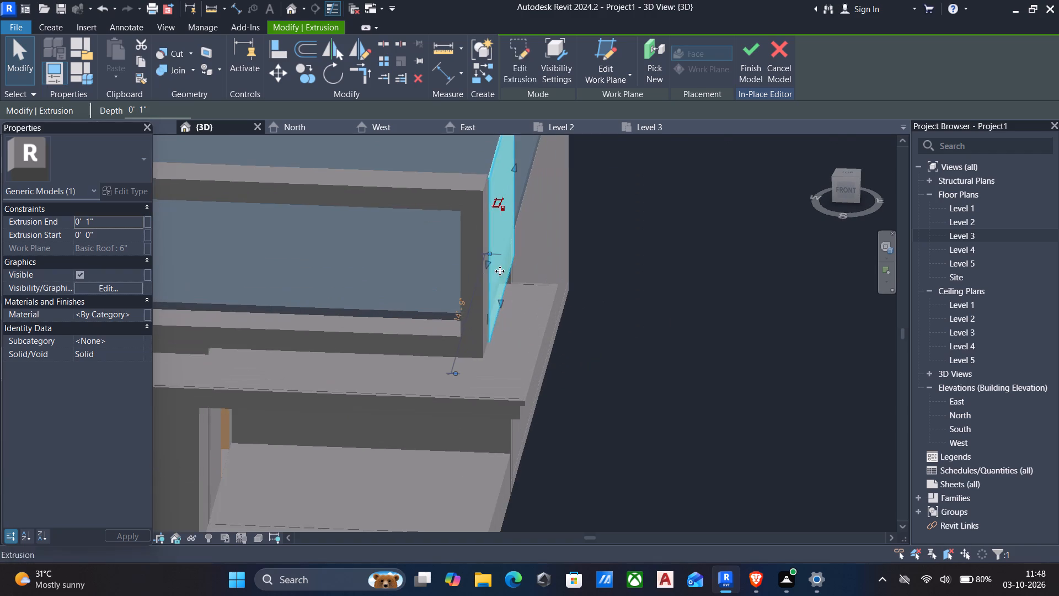
pyautogui.press('Escape')
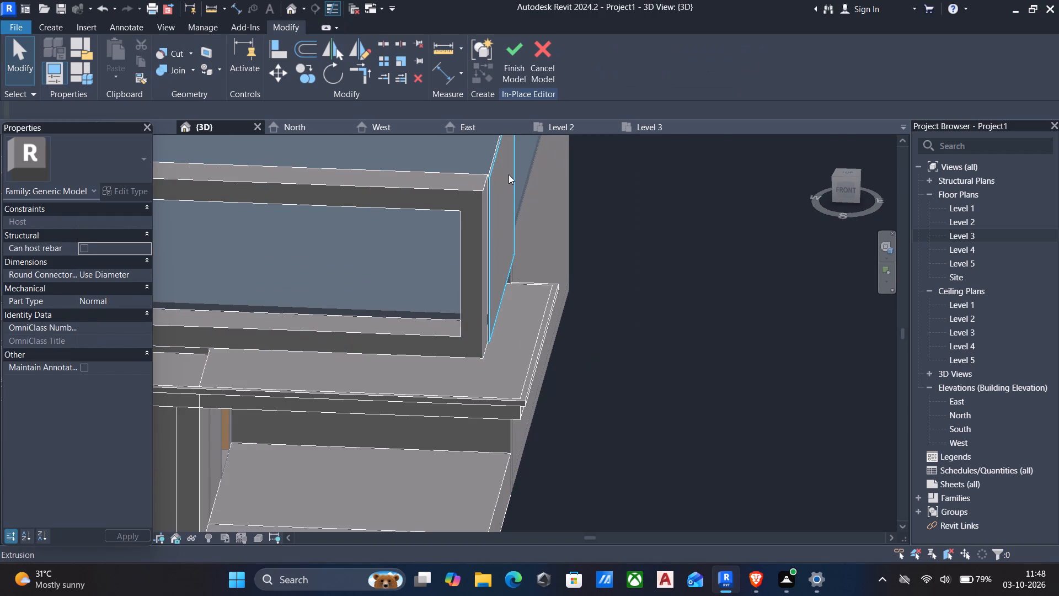
pyautogui.click(498, 164)
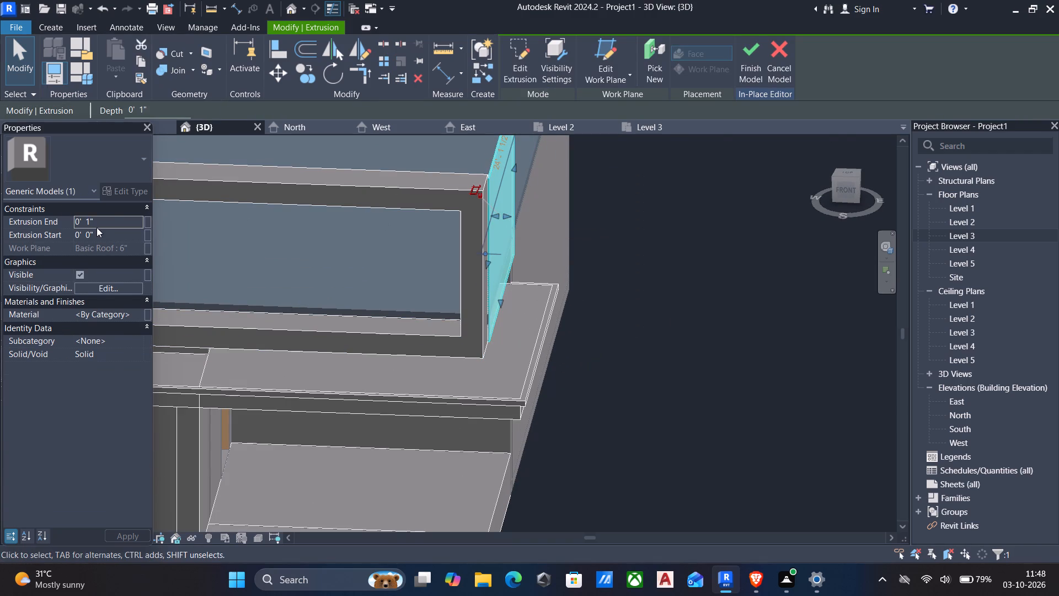
pyautogui.click(106, 226)
pyautogui.write("1'")
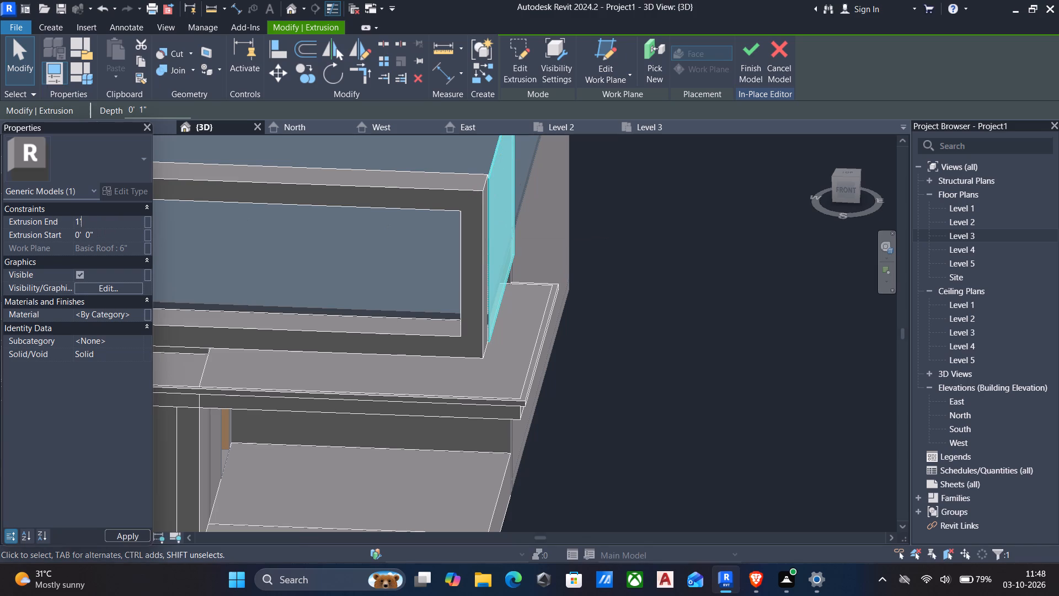
pyautogui.press('Return')
pyautogui.press('Escape')
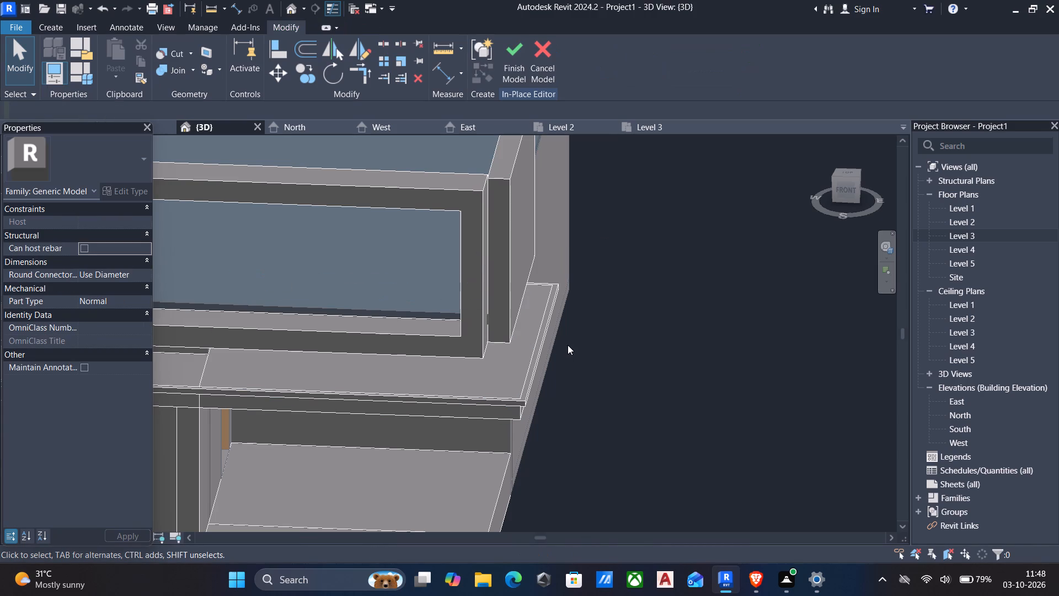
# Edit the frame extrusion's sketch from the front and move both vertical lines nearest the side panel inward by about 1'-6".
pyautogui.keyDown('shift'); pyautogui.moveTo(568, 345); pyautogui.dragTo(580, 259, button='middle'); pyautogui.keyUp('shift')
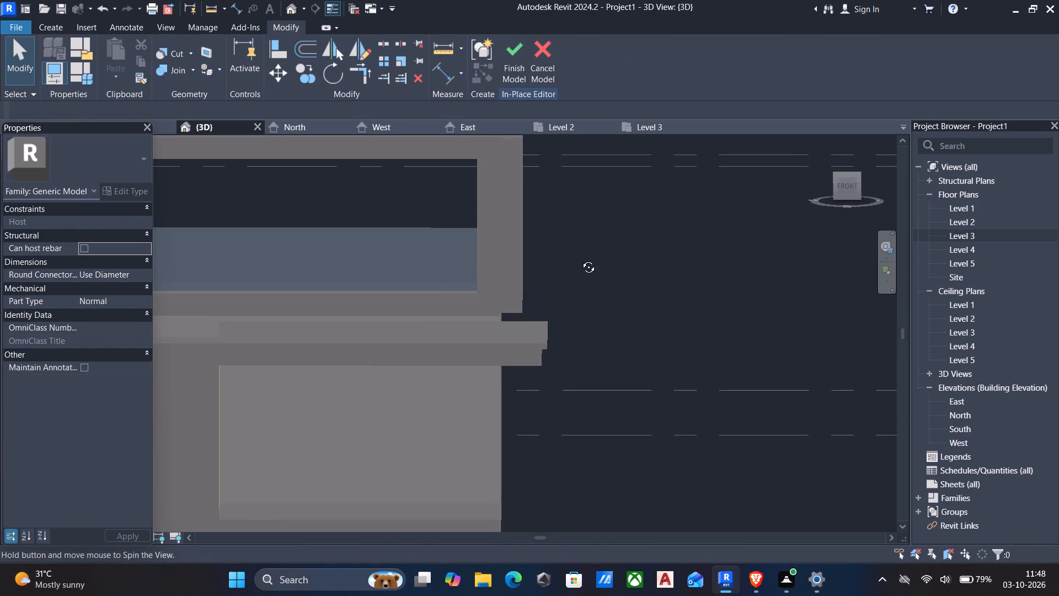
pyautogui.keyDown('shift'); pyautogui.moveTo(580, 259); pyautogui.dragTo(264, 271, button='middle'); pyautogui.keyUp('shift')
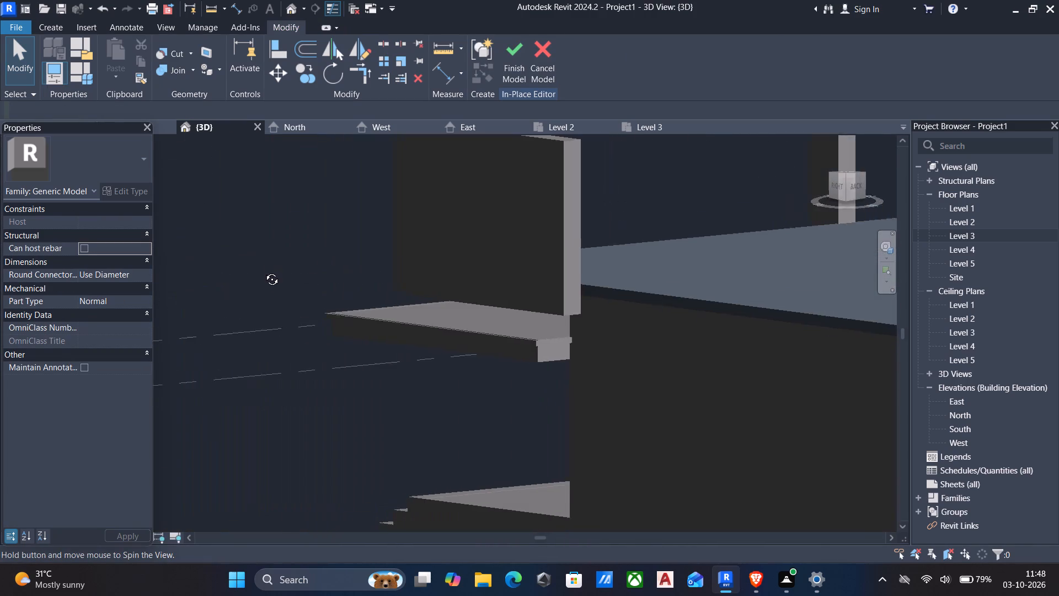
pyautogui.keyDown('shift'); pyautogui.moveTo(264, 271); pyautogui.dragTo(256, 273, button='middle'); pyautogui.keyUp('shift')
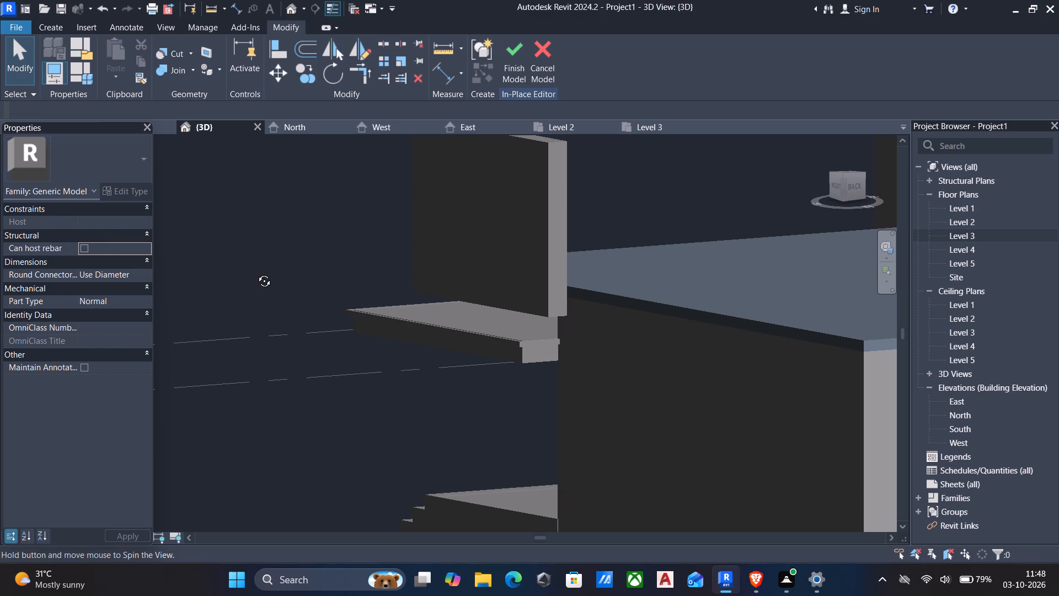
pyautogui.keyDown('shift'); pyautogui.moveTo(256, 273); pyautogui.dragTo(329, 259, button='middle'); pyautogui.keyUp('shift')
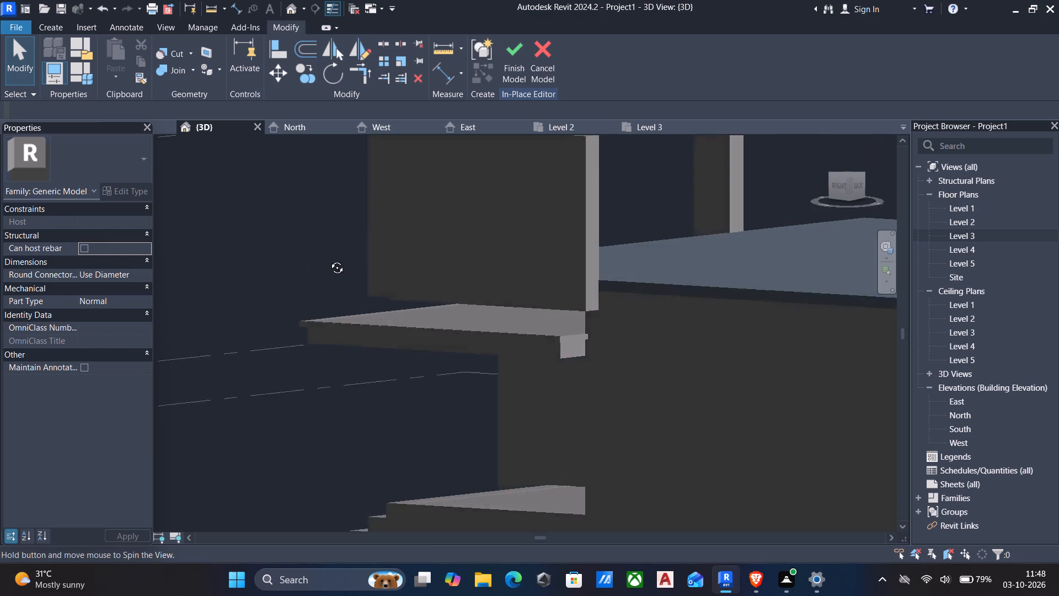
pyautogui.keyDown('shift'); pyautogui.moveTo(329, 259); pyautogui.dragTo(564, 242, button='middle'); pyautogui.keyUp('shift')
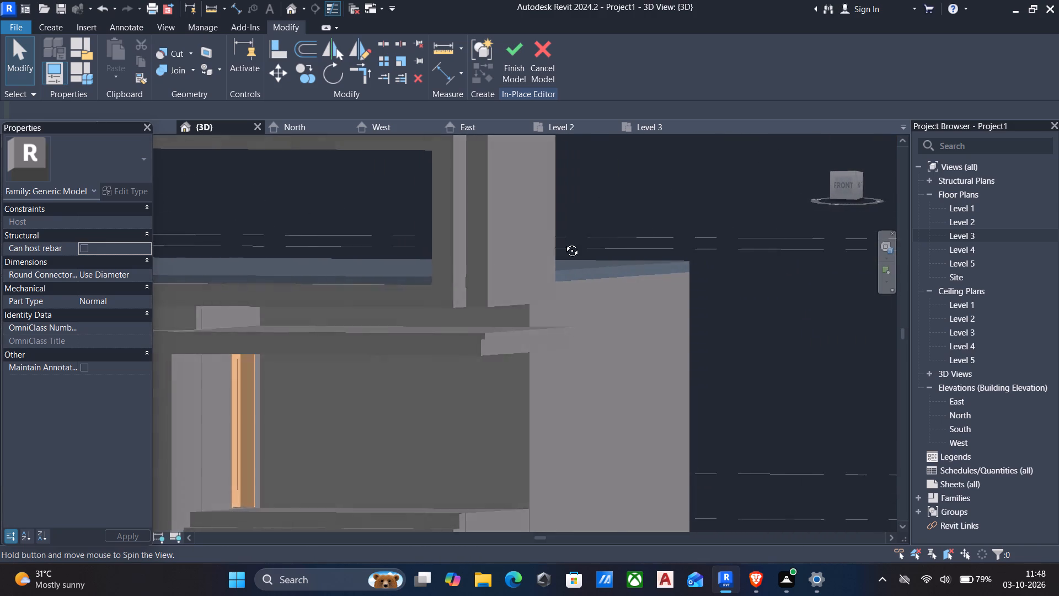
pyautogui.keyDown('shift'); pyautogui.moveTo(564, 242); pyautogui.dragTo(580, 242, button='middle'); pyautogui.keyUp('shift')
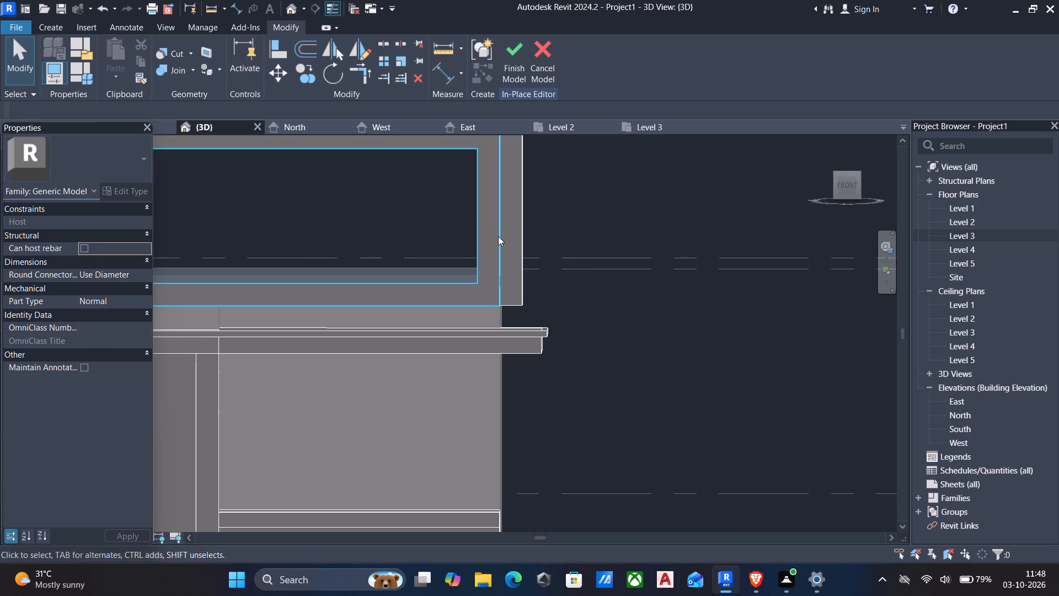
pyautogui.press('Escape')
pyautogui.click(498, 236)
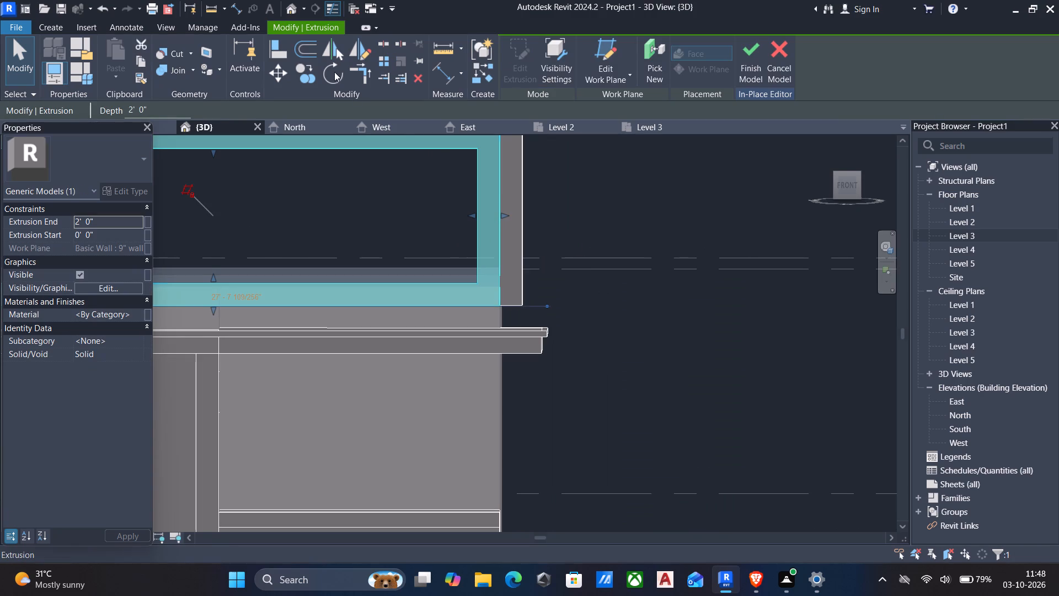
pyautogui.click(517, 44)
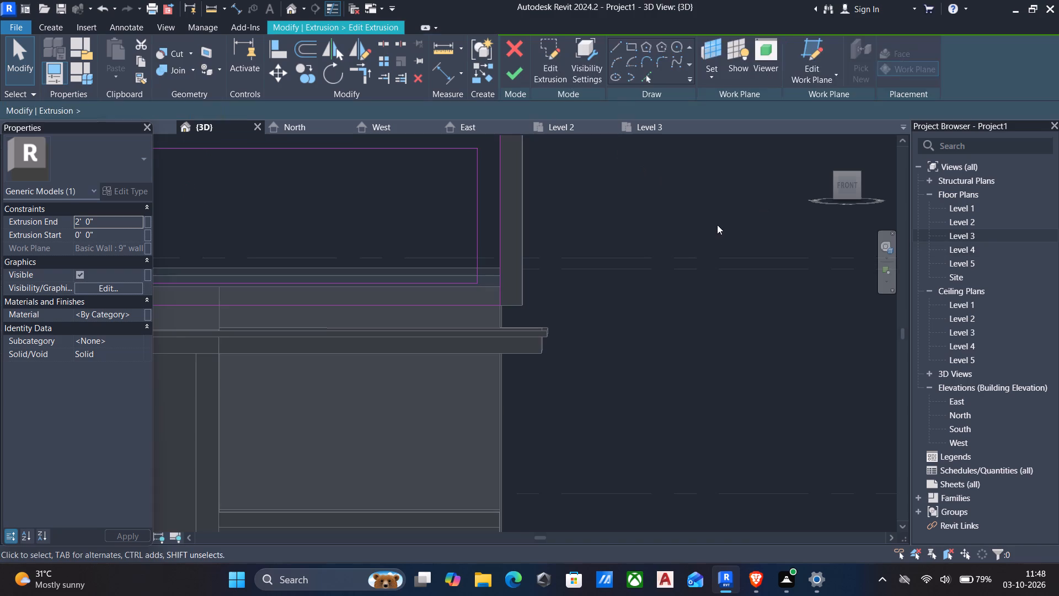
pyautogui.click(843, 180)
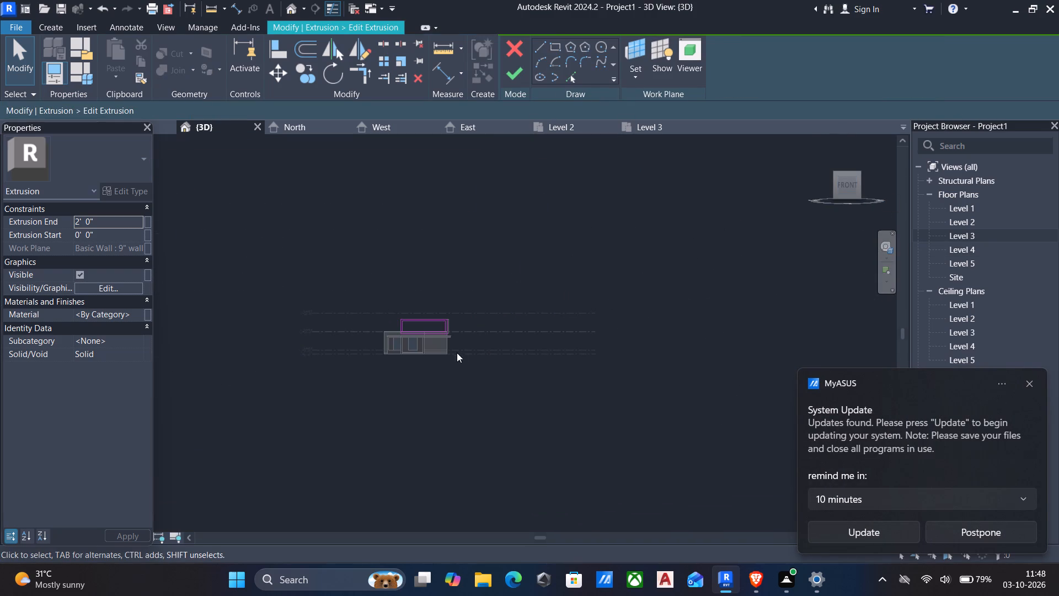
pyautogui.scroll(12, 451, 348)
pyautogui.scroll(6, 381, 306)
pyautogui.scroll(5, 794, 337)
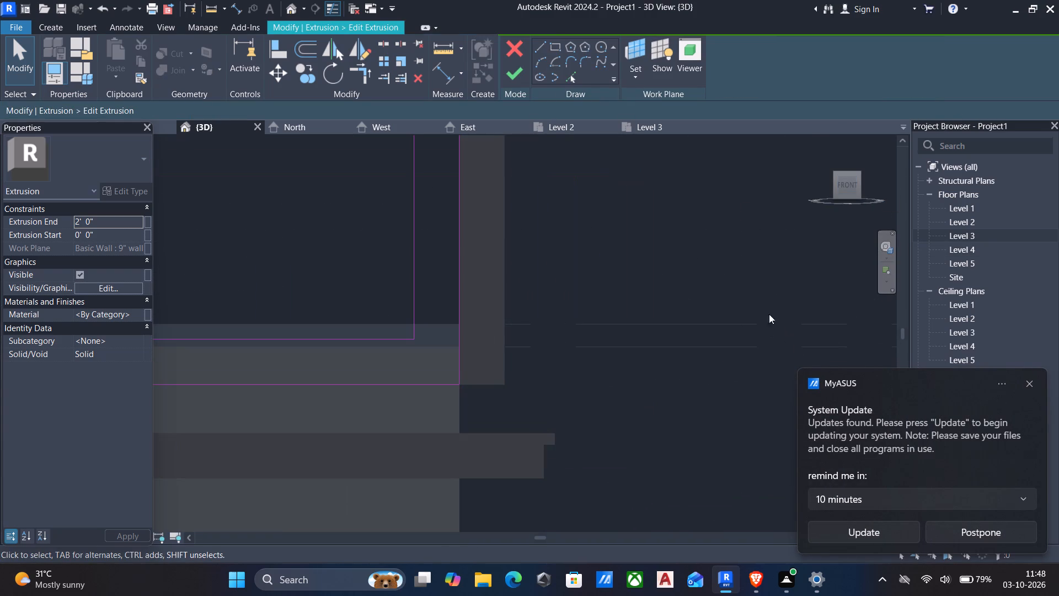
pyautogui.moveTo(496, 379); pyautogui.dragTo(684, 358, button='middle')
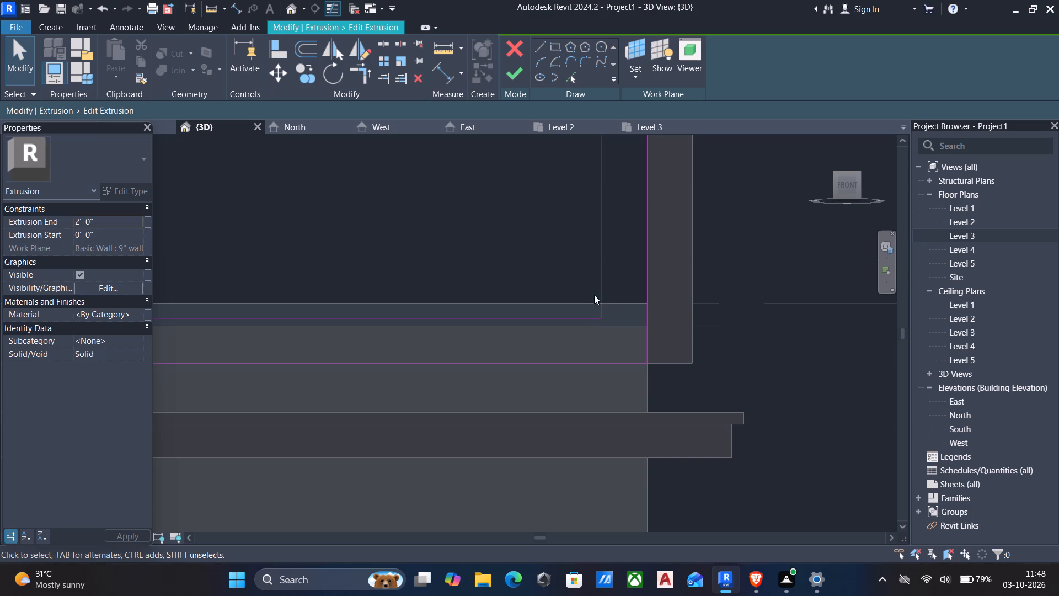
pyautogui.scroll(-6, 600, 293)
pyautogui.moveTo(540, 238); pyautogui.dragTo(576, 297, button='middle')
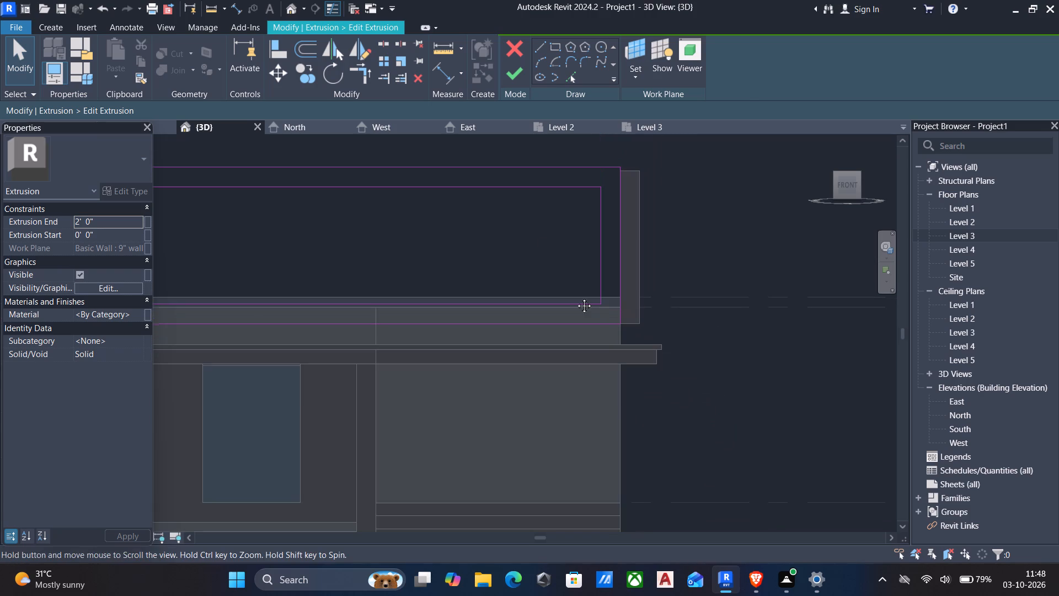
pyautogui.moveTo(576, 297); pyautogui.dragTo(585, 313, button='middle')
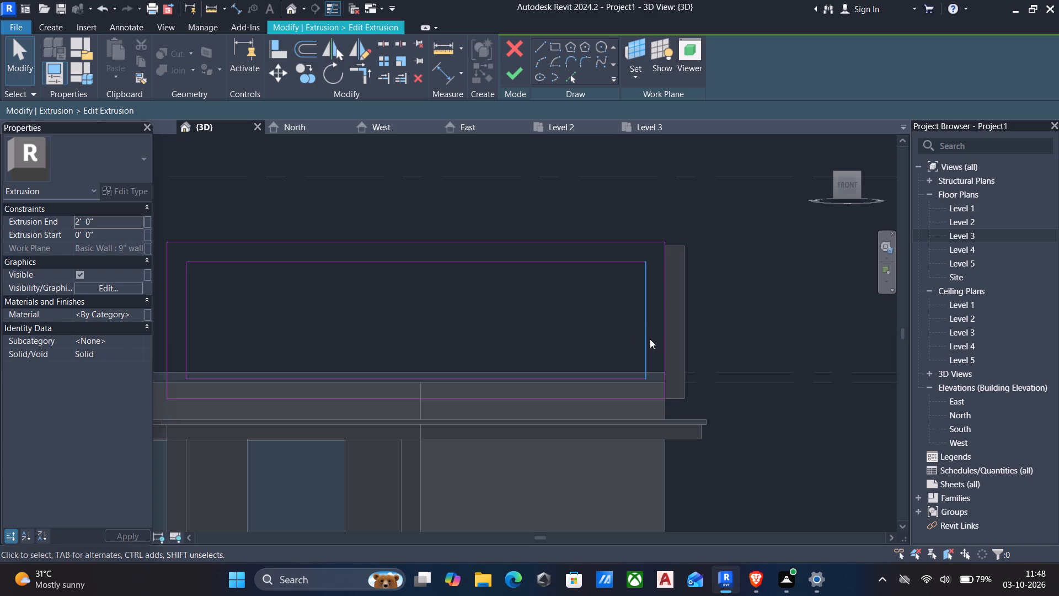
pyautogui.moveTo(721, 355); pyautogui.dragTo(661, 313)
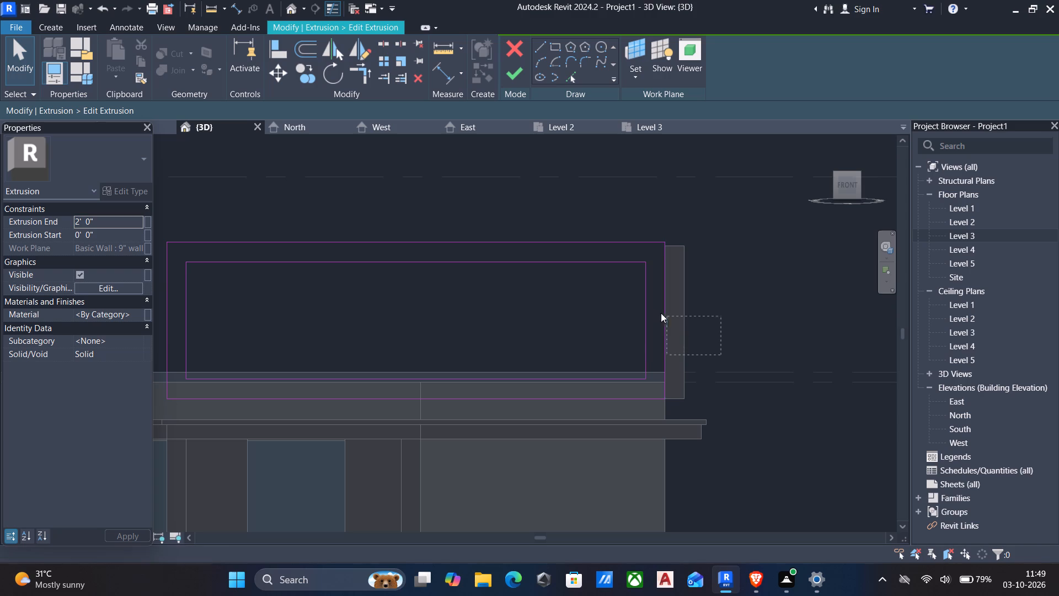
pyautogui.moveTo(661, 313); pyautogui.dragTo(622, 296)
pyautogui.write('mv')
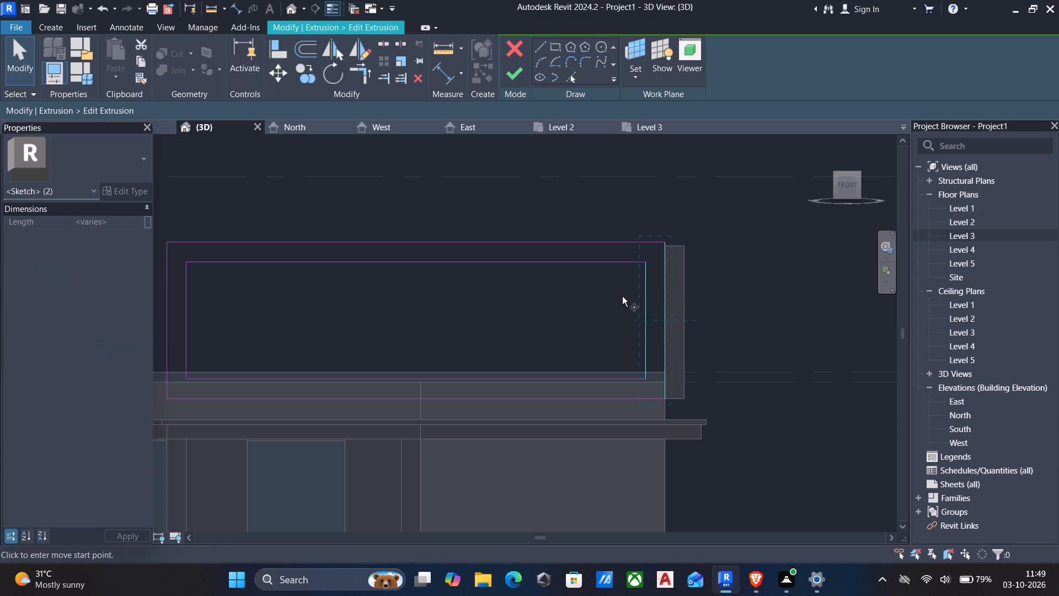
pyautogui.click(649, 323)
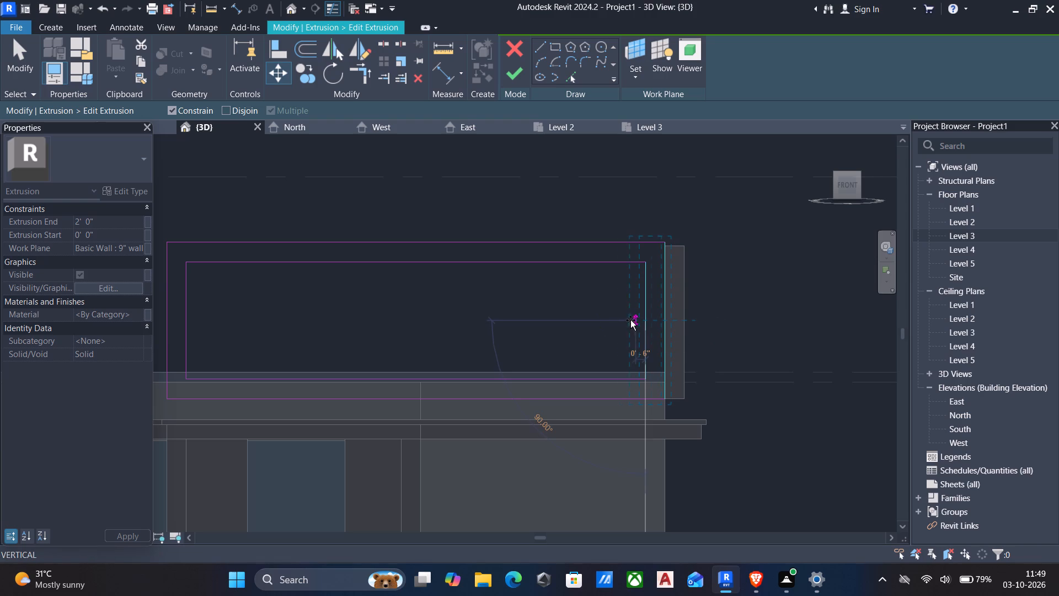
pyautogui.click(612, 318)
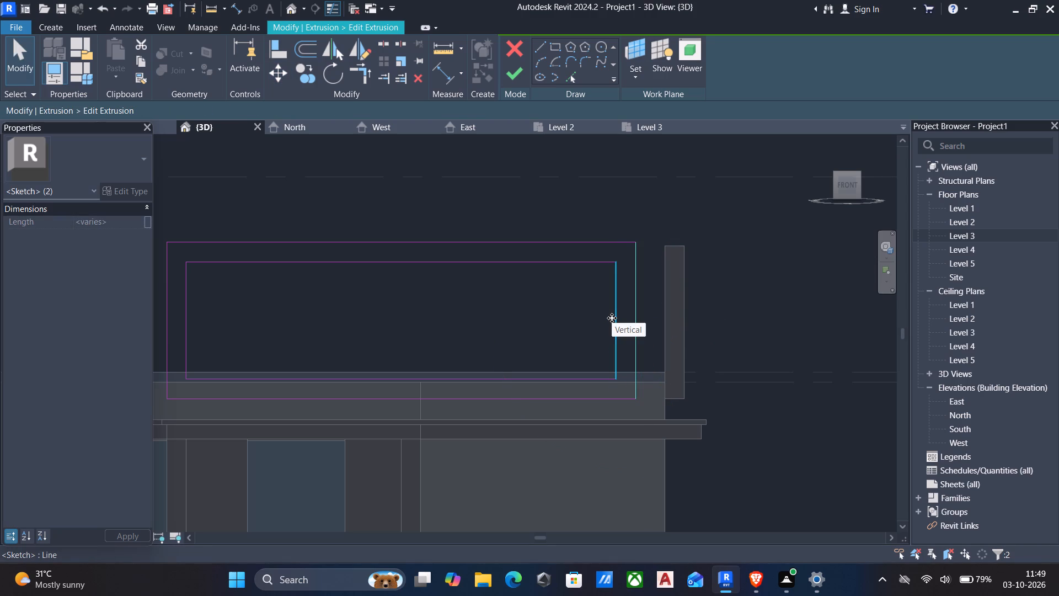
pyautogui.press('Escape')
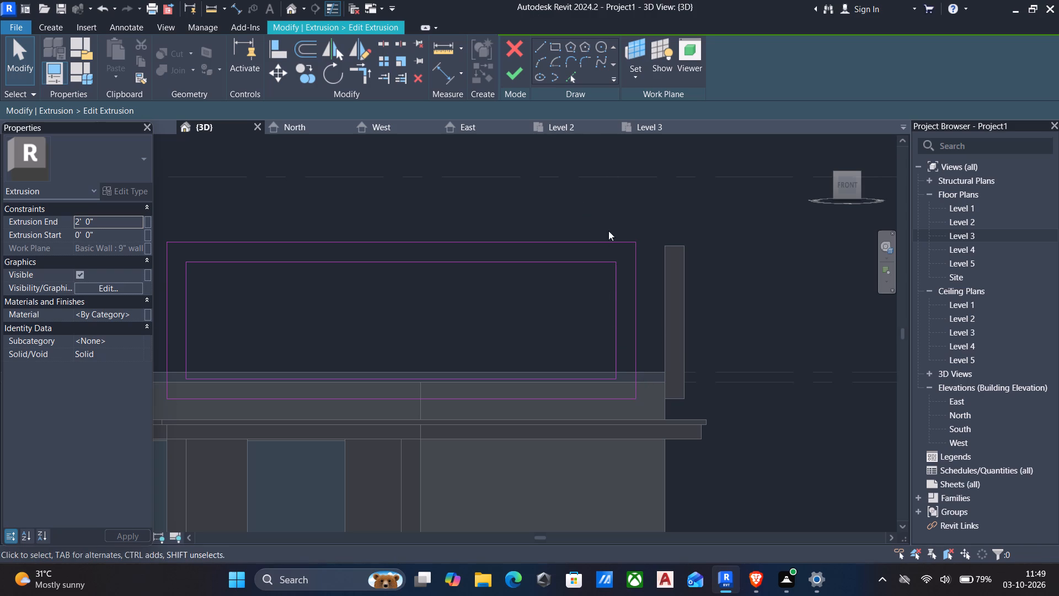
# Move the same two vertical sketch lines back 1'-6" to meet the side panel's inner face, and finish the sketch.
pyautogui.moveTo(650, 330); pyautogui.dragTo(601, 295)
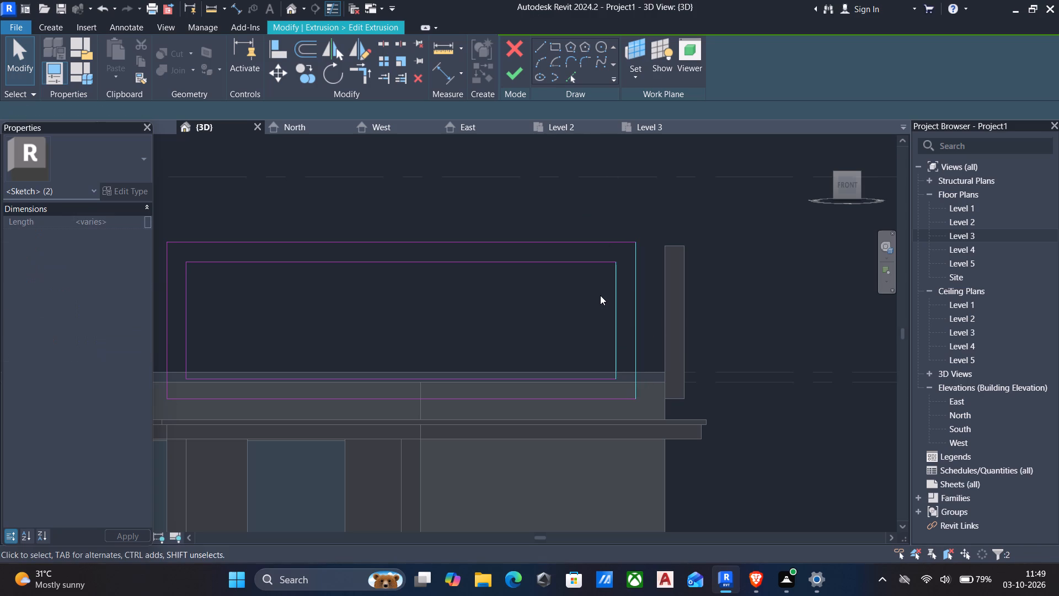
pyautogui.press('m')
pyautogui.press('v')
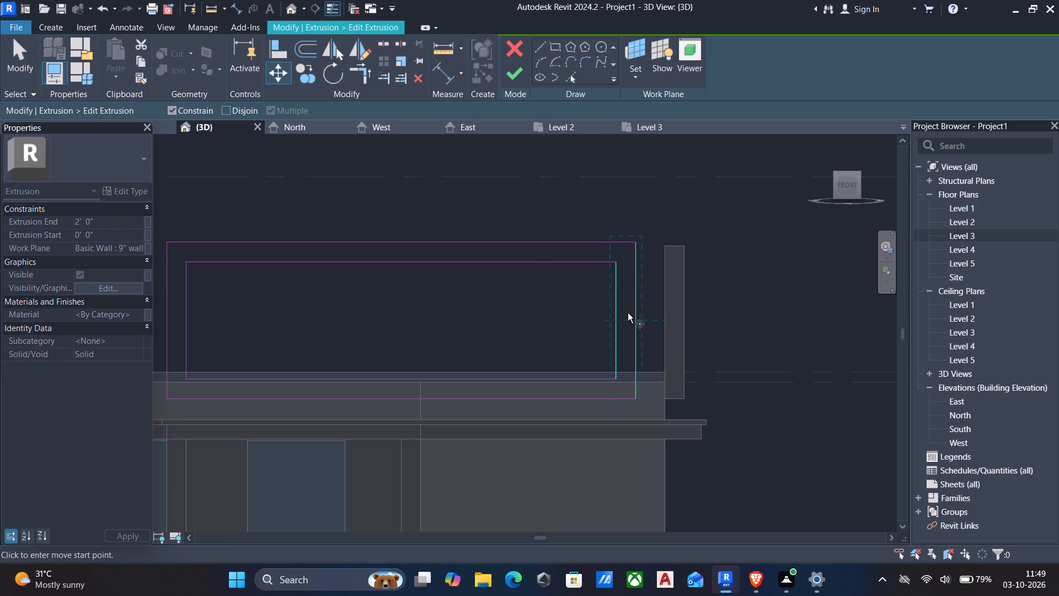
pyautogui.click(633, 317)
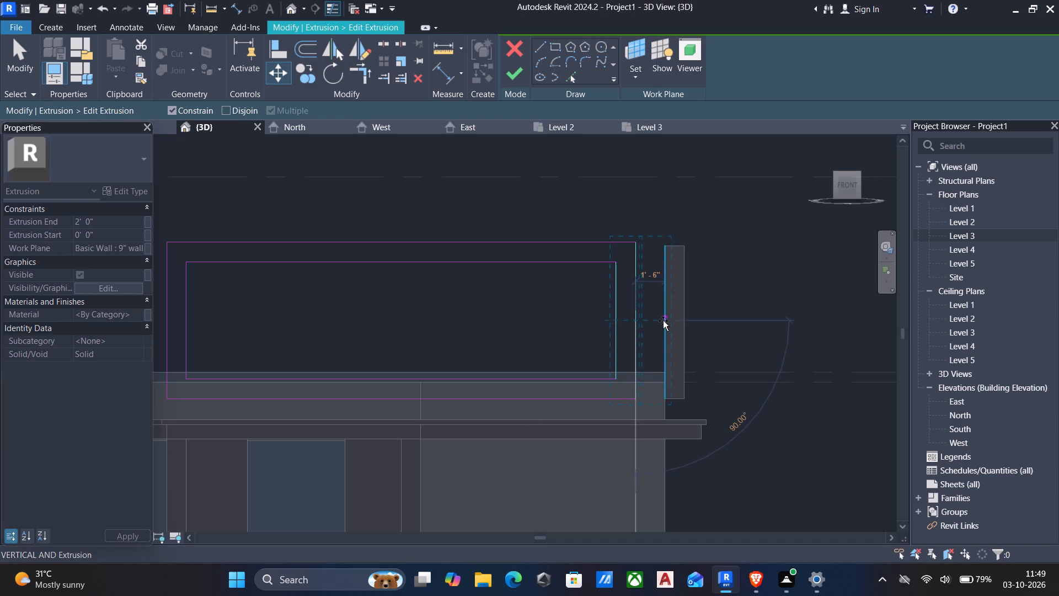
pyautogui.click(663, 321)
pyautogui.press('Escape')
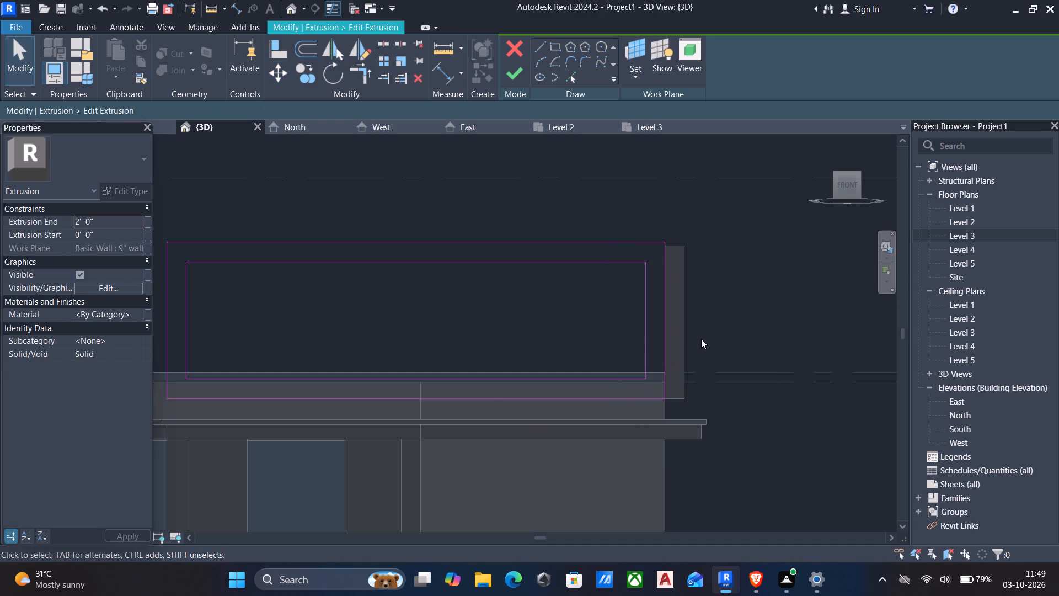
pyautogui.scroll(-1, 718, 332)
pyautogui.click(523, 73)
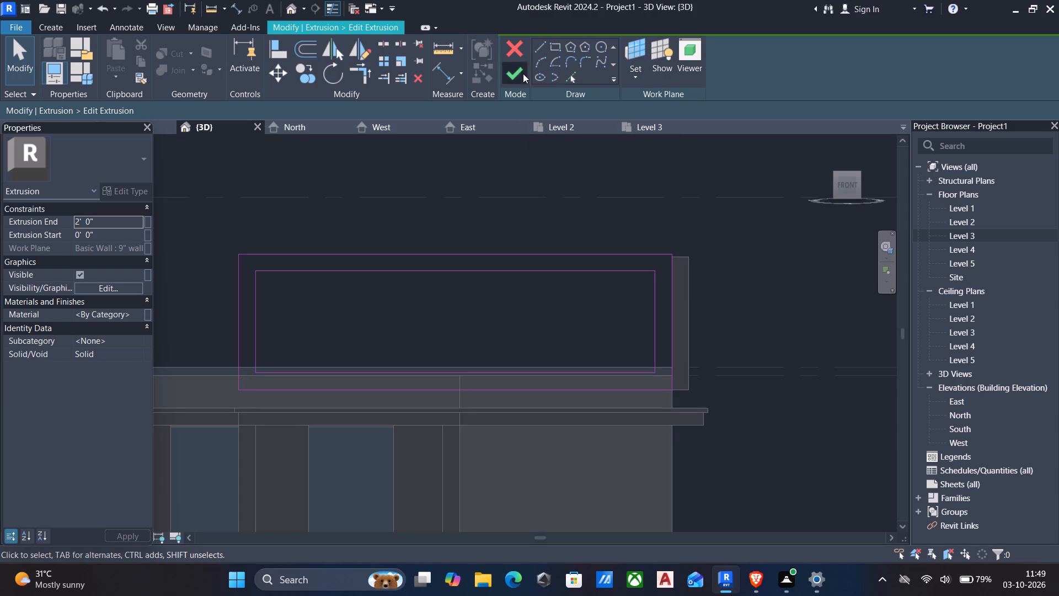
# Edit the frame extrusion's sketch from the front, move both vertical lines nearest the side panel outward to its outer and inner faces, and finish the sketch.
pyautogui.scroll(-2, 596, 175)
pyautogui.keyDown('shift'); pyautogui.moveTo(702, 203); pyautogui.dragTo(580, 302, button='middle'); pyautogui.keyUp('shift')
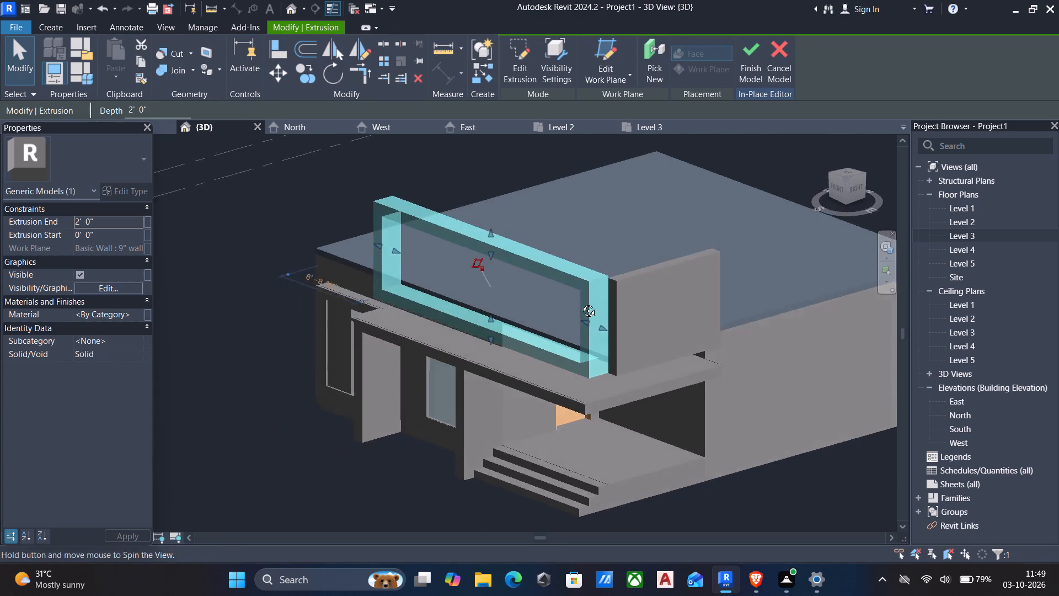
pyautogui.keyDown('shift'); pyautogui.moveTo(580, 302); pyautogui.dragTo(703, 271, button='middle'); pyautogui.keyUp('shift')
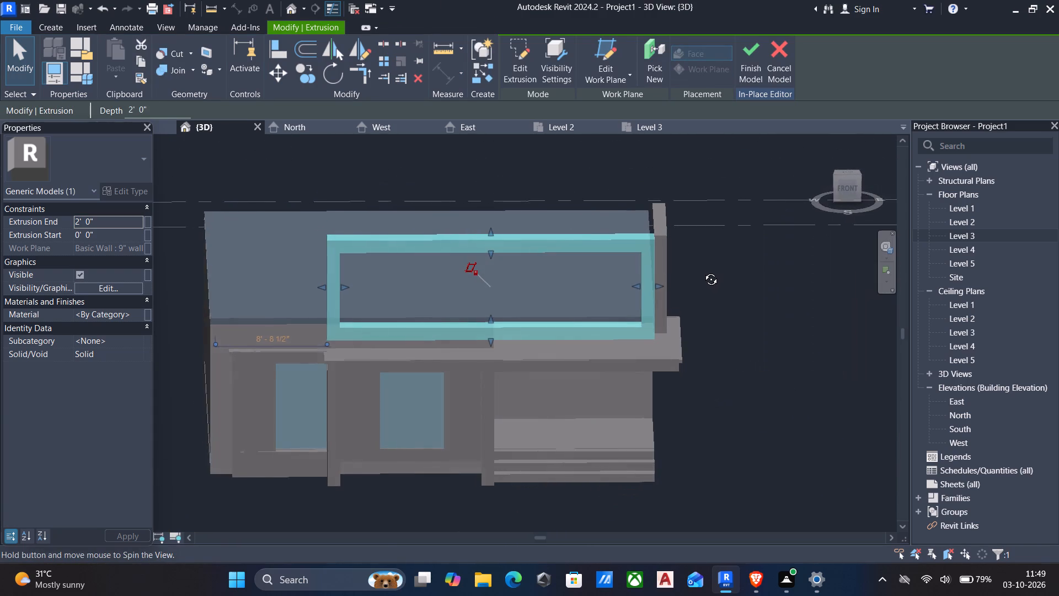
pyautogui.keyDown('shift'); pyautogui.moveTo(703, 271); pyautogui.dragTo(693, 272, button='middle'); pyautogui.keyUp('shift')
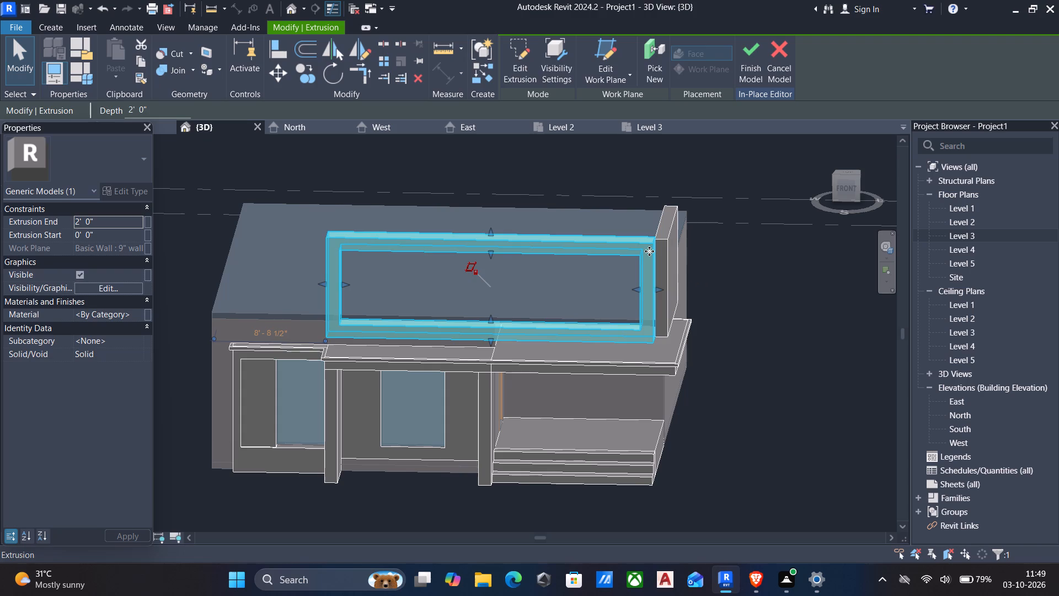
pyautogui.press('Escape')
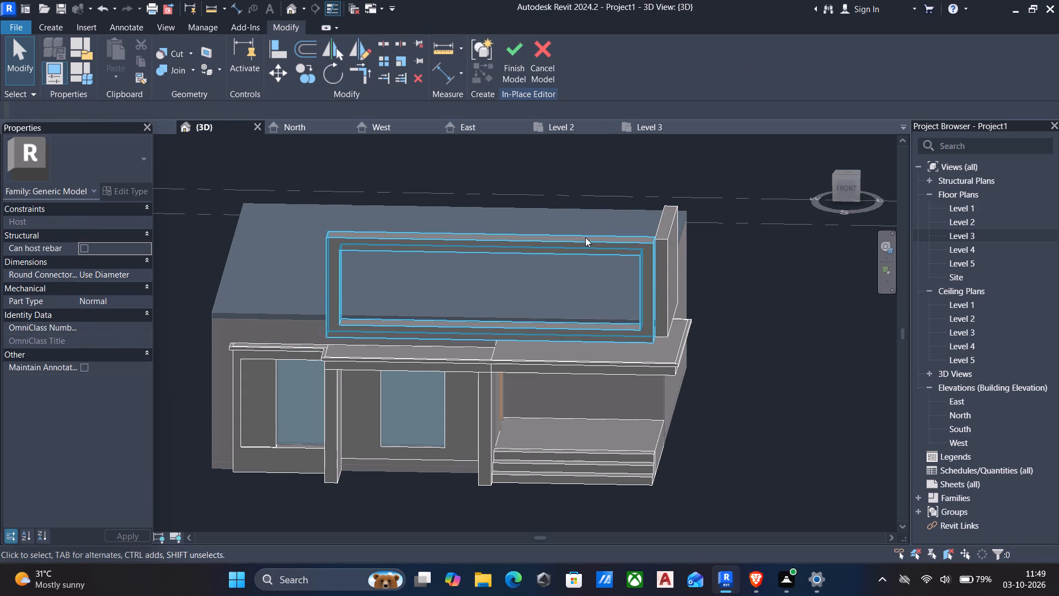
pyautogui.click(585, 237)
pyautogui.click(522, 57)
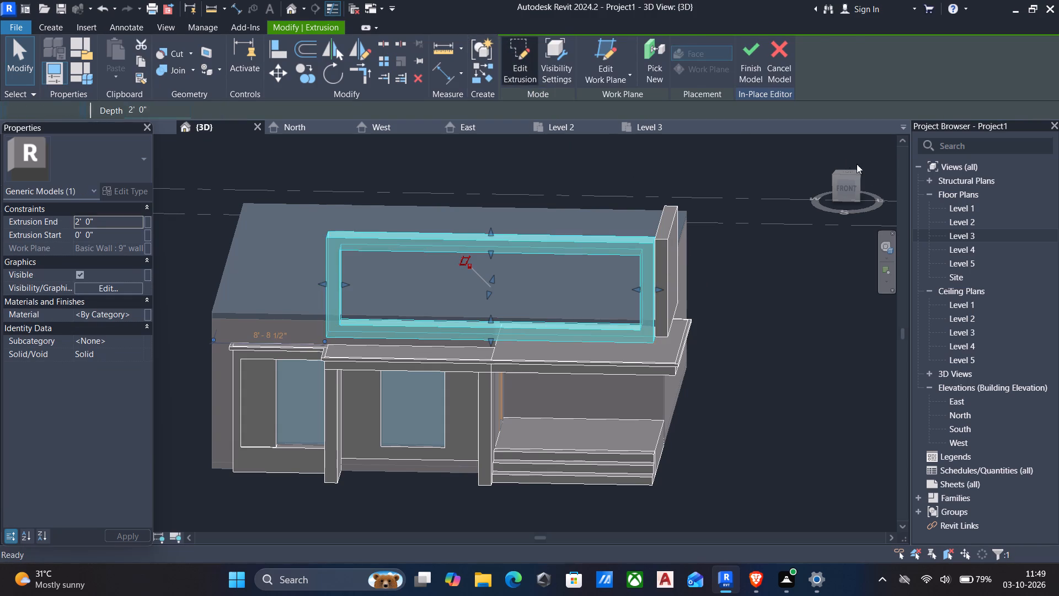
pyautogui.click(846, 188)
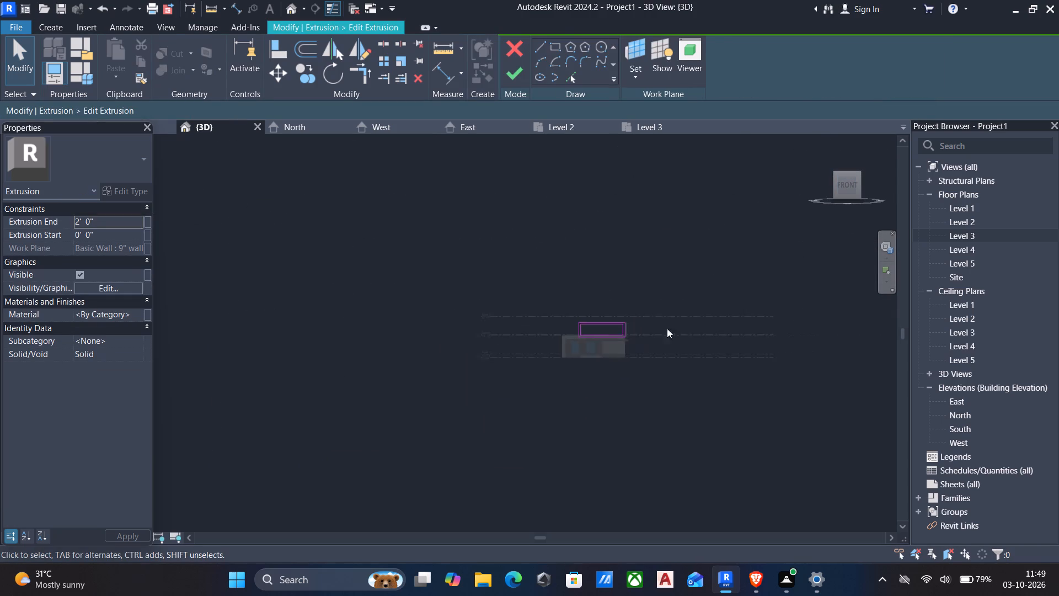
pyautogui.scroll(4, 665, 333)
pyautogui.scroll(5, 365, 336)
pyautogui.scroll(4, 512, 311)
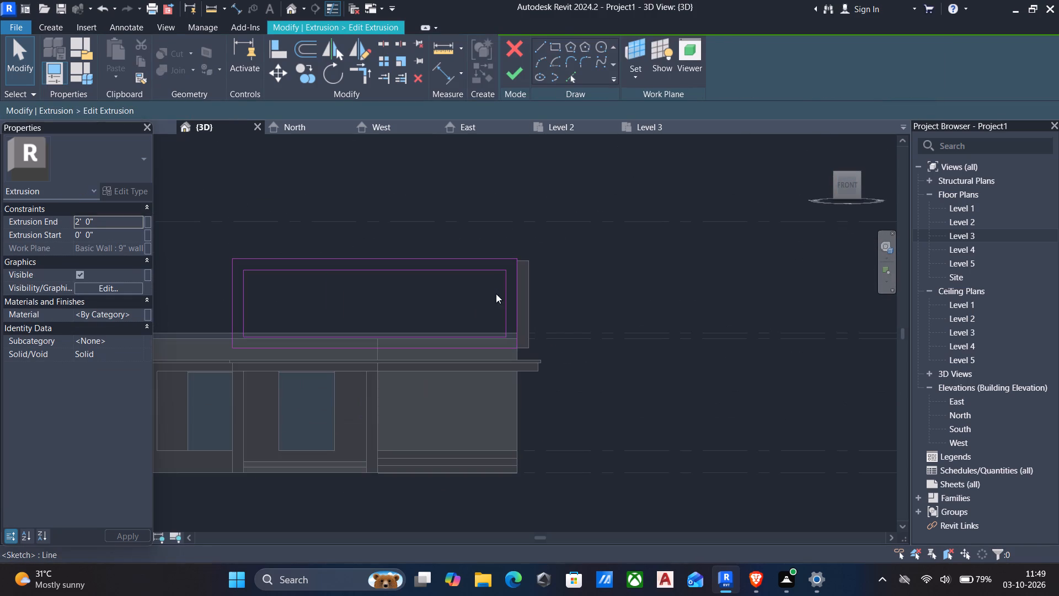
pyautogui.click(546, 322)
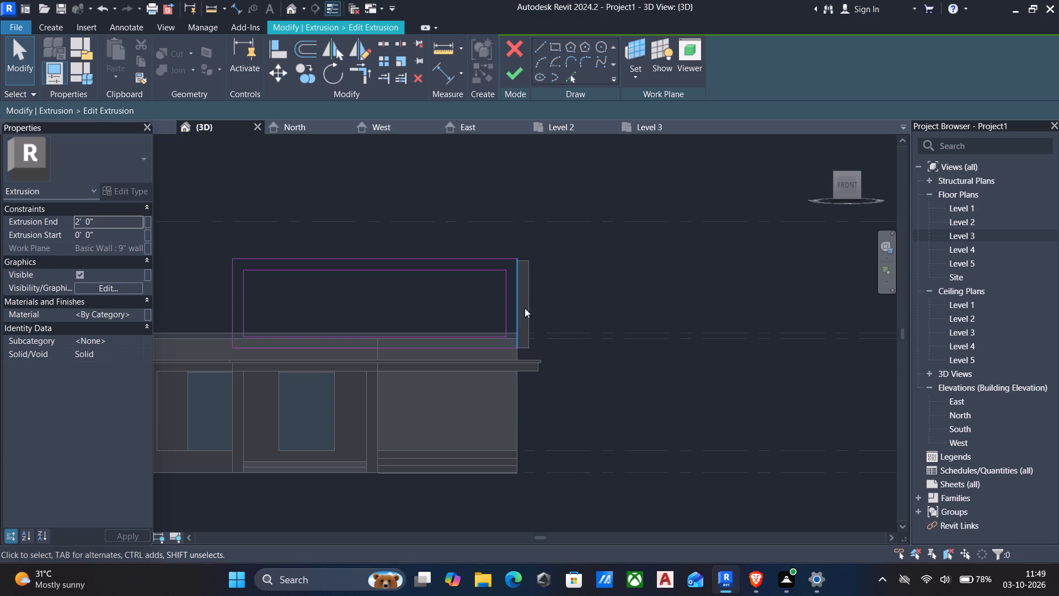
pyautogui.moveTo(537, 310); pyautogui.dragTo(460, 280)
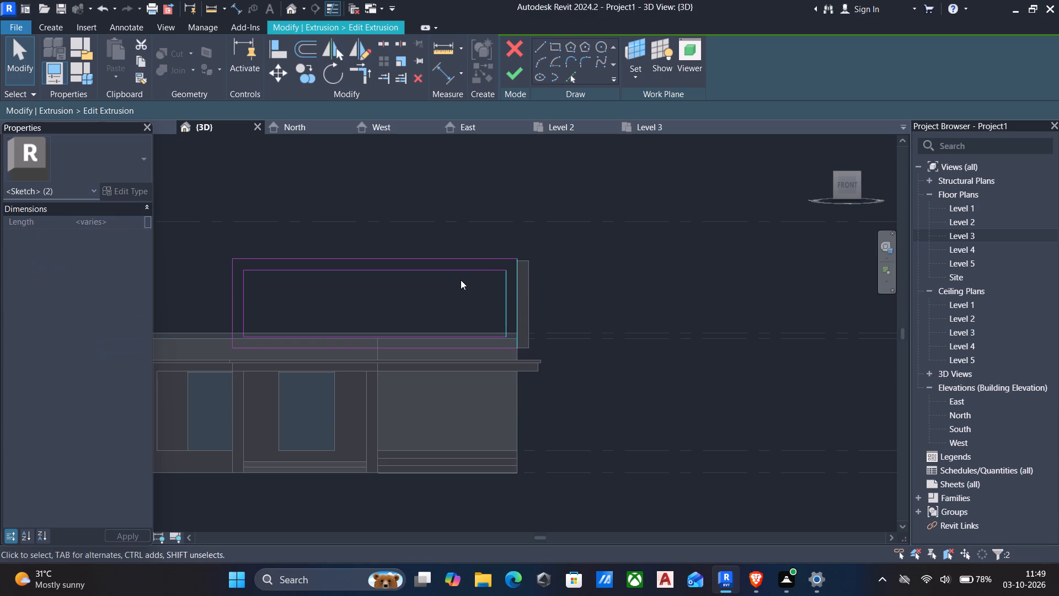
pyautogui.press('Right')
pyautogui.press('Right')
pyautogui.press('Right')
pyautogui.press('Right')
pyautogui.scroll(4, 487, 290)
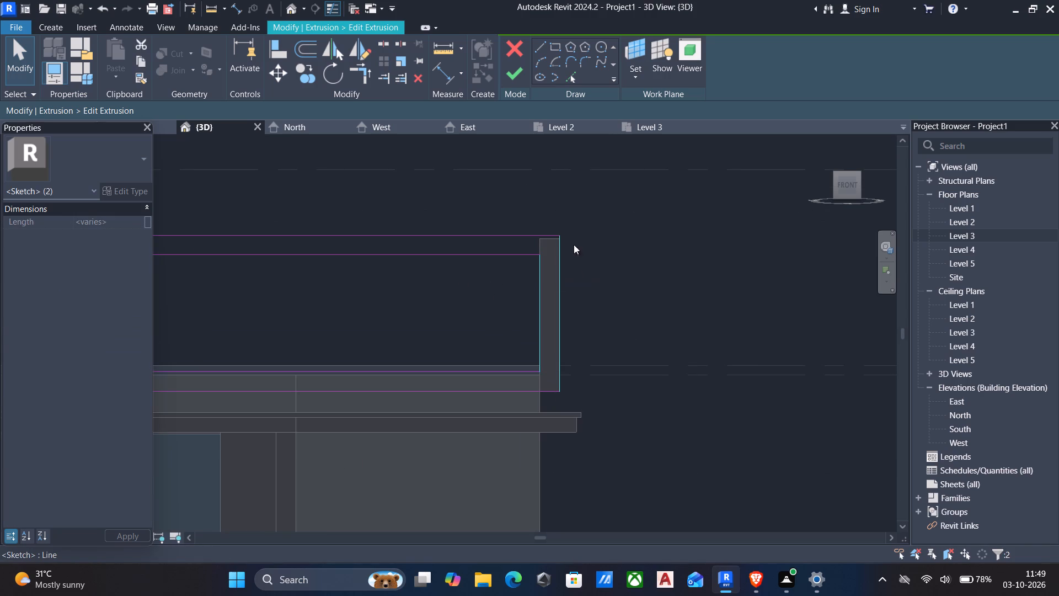
pyautogui.press('Escape')
pyautogui.click(514, 77)
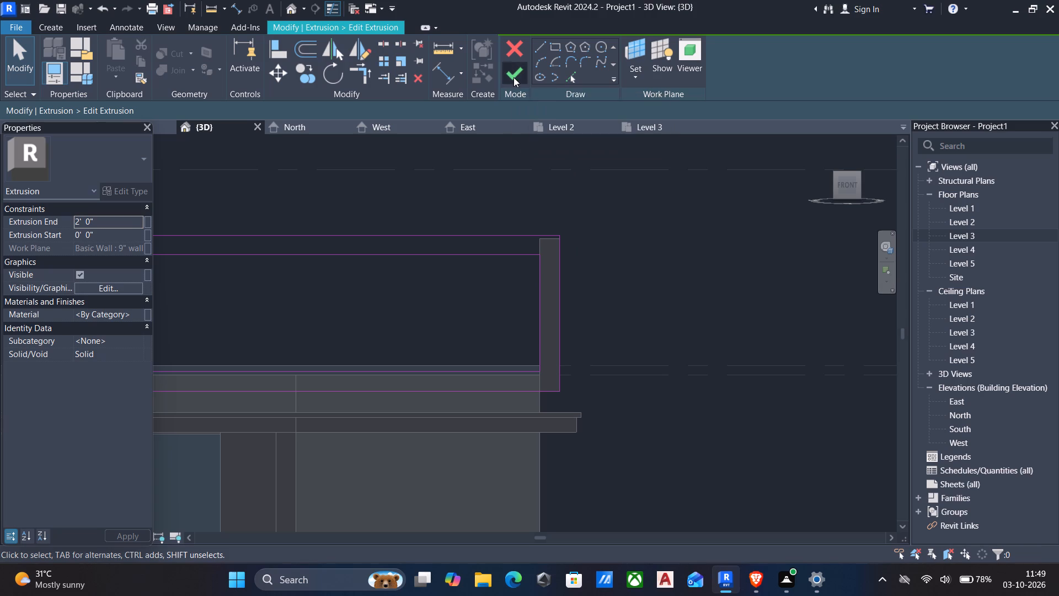
# Examine the junction between the widened frame and the side panel from the front and the side.
pyautogui.scroll(-2, 661, 285)
pyautogui.keyDown('shift'); pyautogui.moveTo(661, 285); pyautogui.dragTo(634, 321, button='middle'); pyautogui.keyUp('shift')
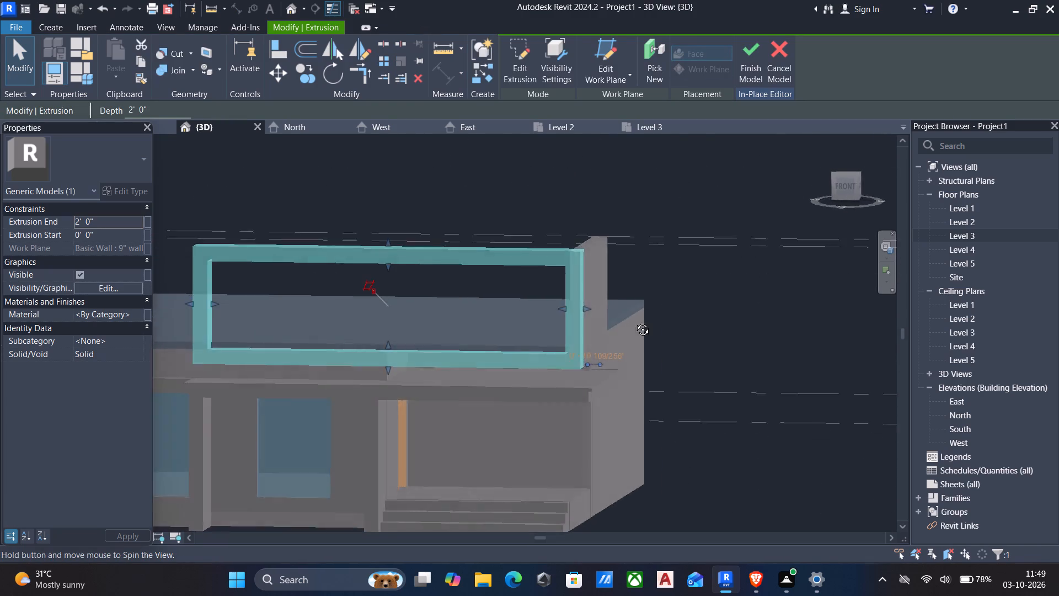
pyautogui.keyDown('shift'); pyautogui.moveTo(634, 321); pyautogui.dragTo(538, 367, button='middle'); pyautogui.keyUp('shift')
pyautogui.press('Escape')
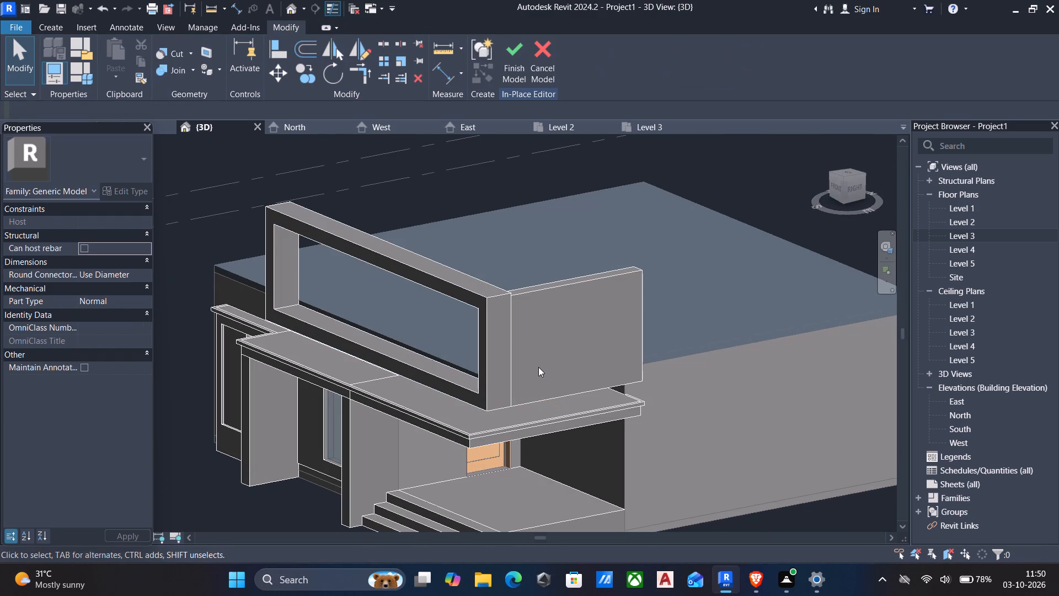
pyautogui.keyDown('shift'); pyautogui.moveTo(538, 367); pyautogui.dragTo(606, 361, button='middle'); pyautogui.keyUp('shift')
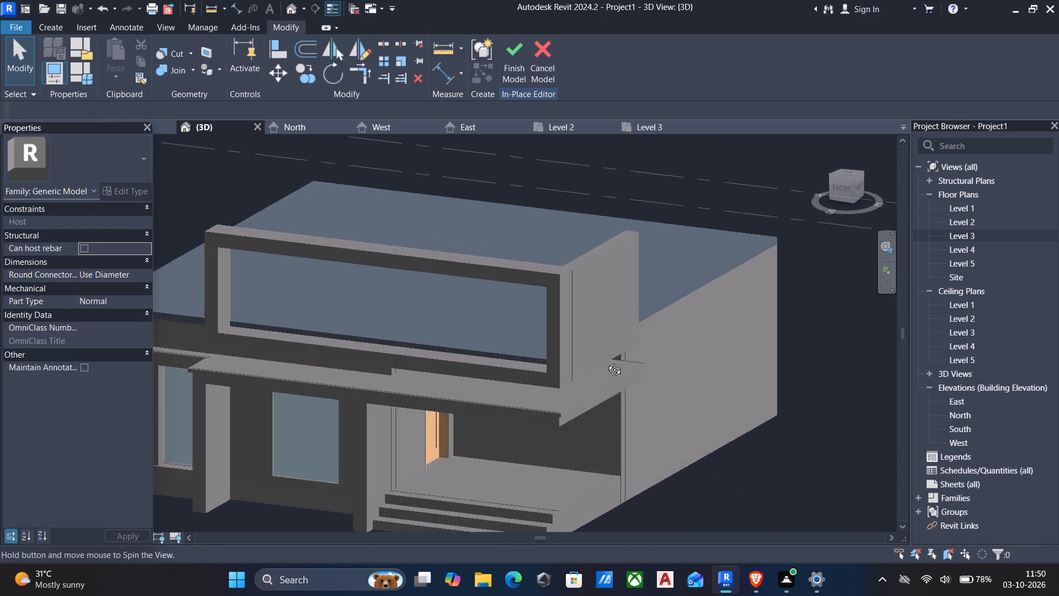
pyautogui.keyDown('shift'); pyautogui.moveTo(606, 361); pyautogui.dragTo(448, 387, button='middle'); pyautogui.keyUp('shift')
pyautogui.keyDown('shift'); pyautogui.moveTo(437, 346); pyautogui.dragTo(650, 326, button='middle'); pyautogui.keyUp('shift')
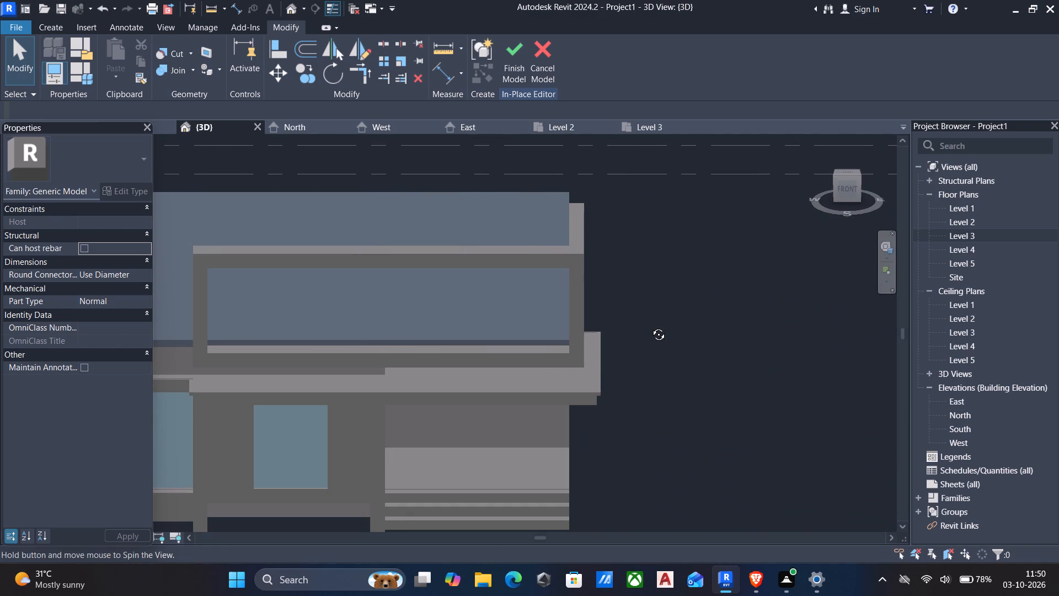
pyautogui.keyDown('shift'); pyautogui.moveTo(650, 326); pyautogui.dragTo(621, 308, button='middle'); pyautogui.keyUp('shift')
pyautogui.moveTo(621, 308); pyautogui.dragTo(713, 290, button='middle')
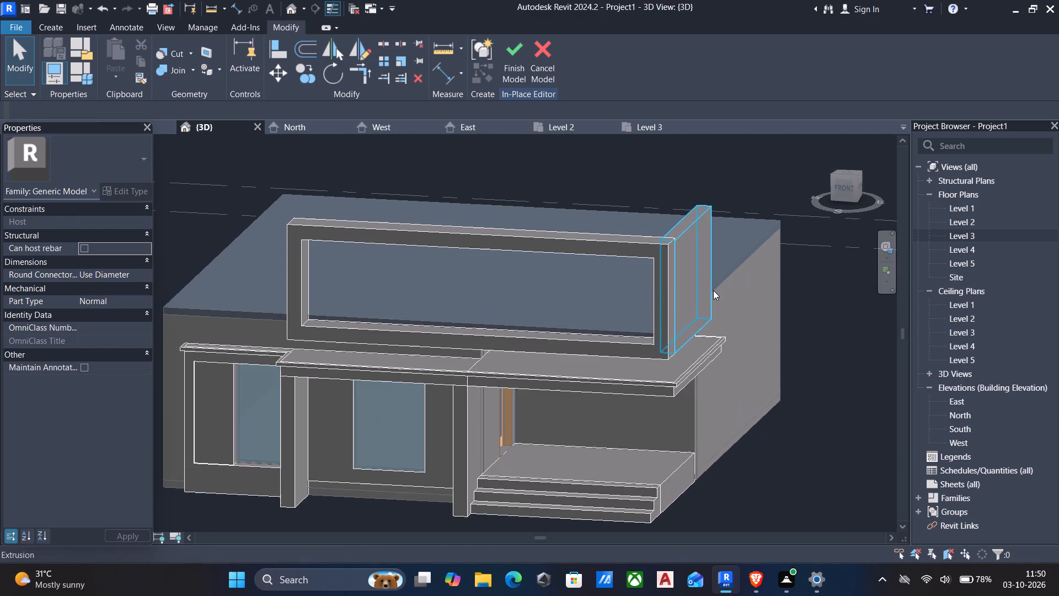
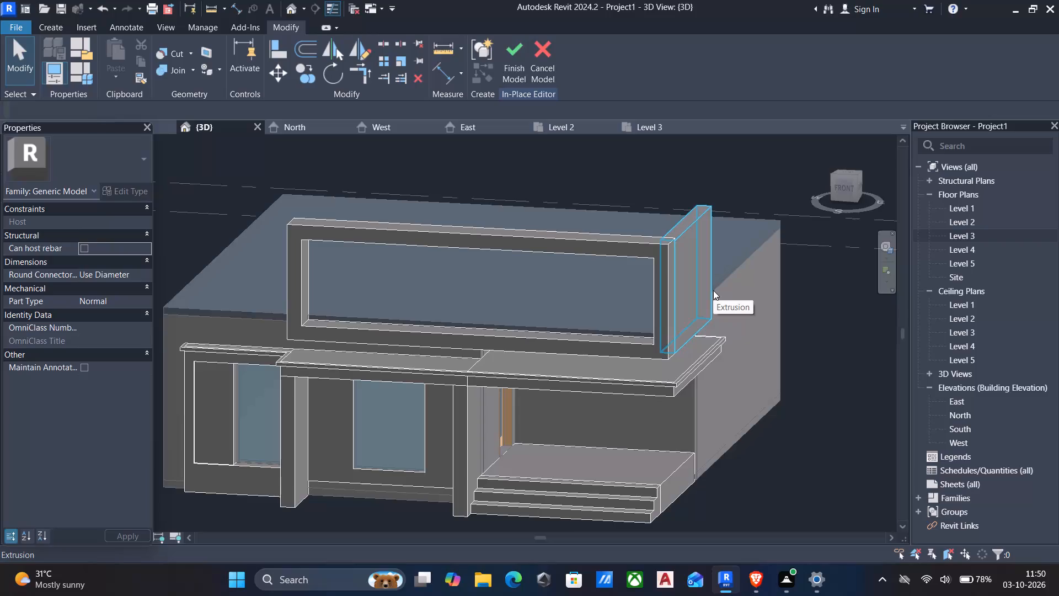
# Shorten the side panel beside the frame by pulling its rear face forward, away from the main roof.
pyautogui.scroll(-2, 713, 290)
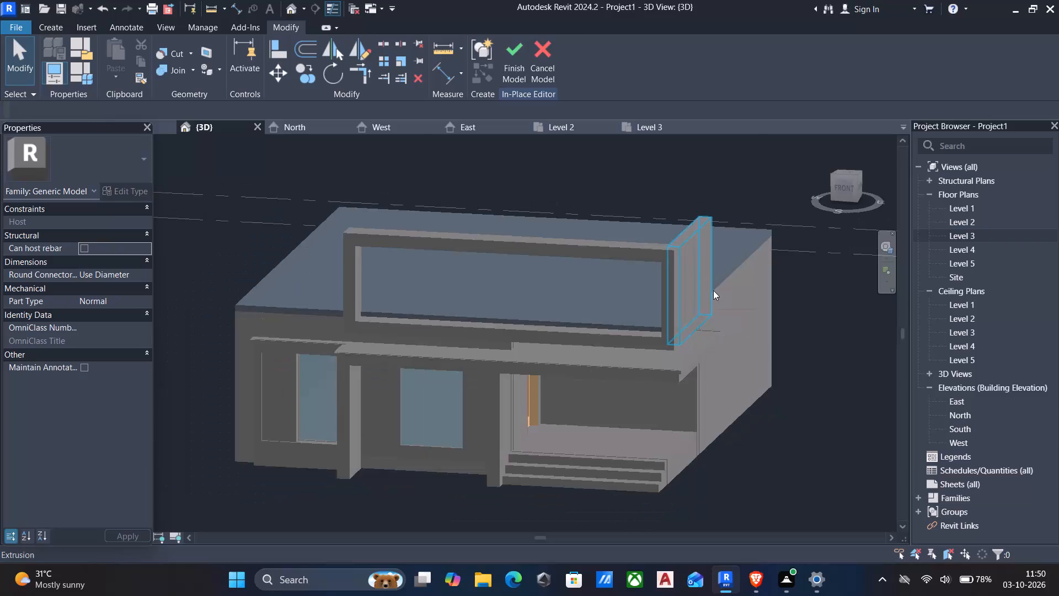
pyautogui.click(711, 253)
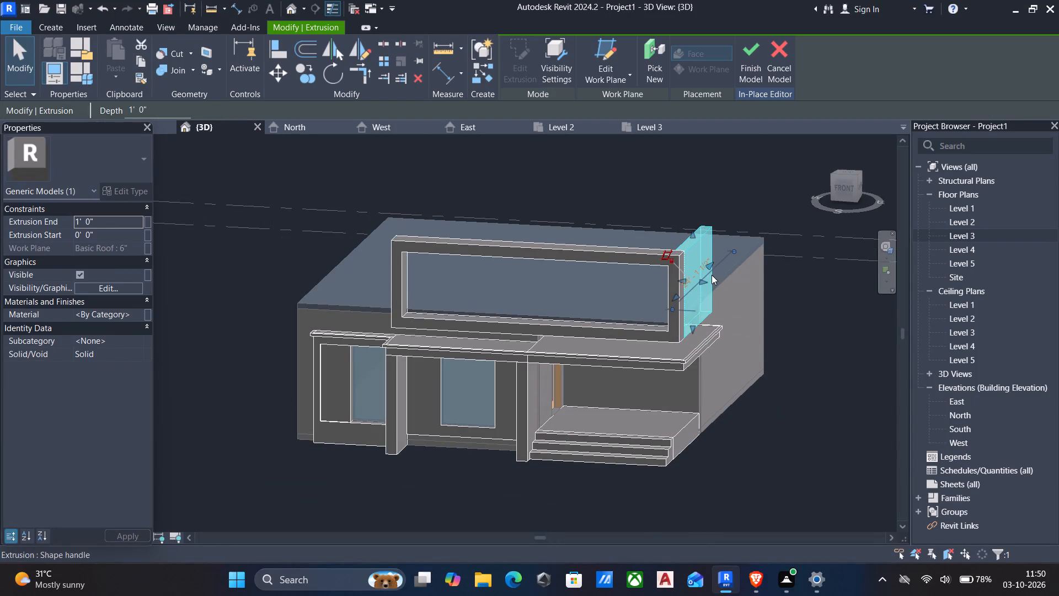
pyautogui.moveTo(710, 266); pyautogui.dragTo(710, 268)
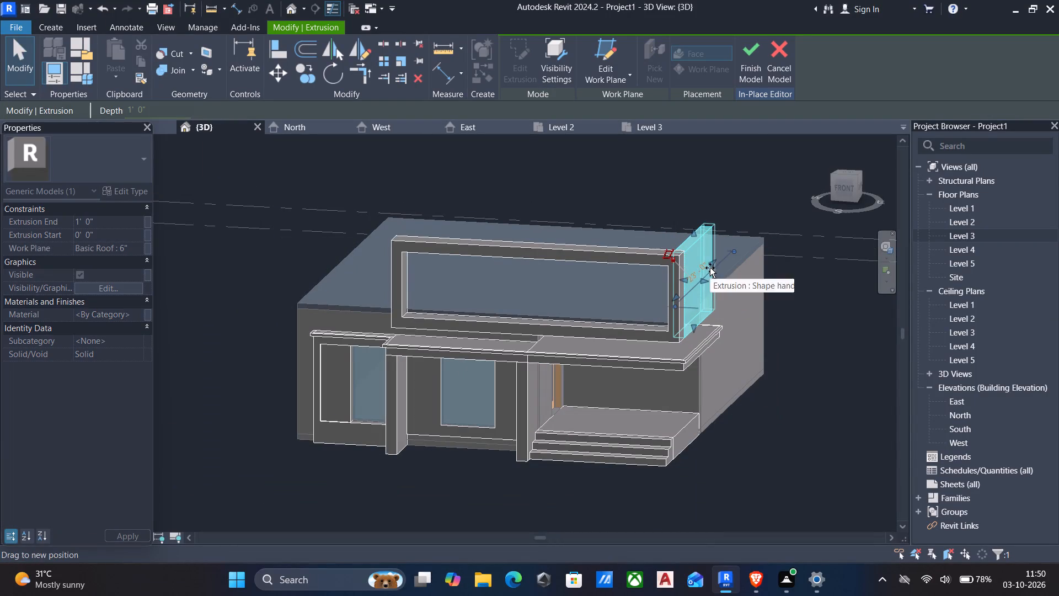
pyautogui.moveTo(710, 268); pyautogui.dragTo(692, 283)
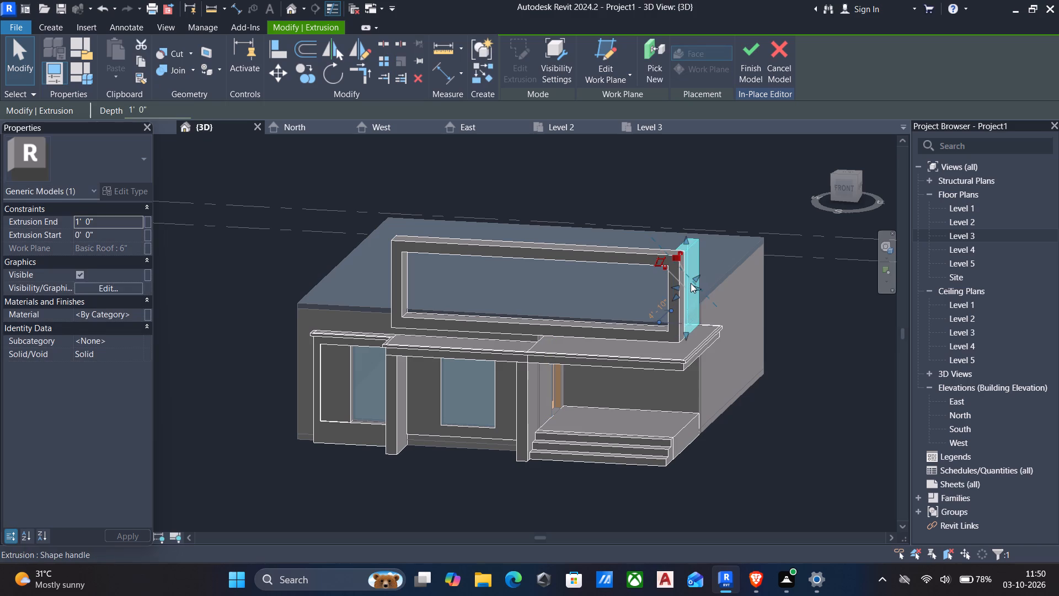
pyautogui.press('Escape')
# Check the shortened side panel against the frame from the side and finish the in-place model.
pyautogui.scroll(4, 714, 310)
pyautogui.keyDown('shift'); pyautogui.moveTo(714, 310); pyautogui.dragTo(699, 312, button='middle'); pyautogui.keyUp('shift')
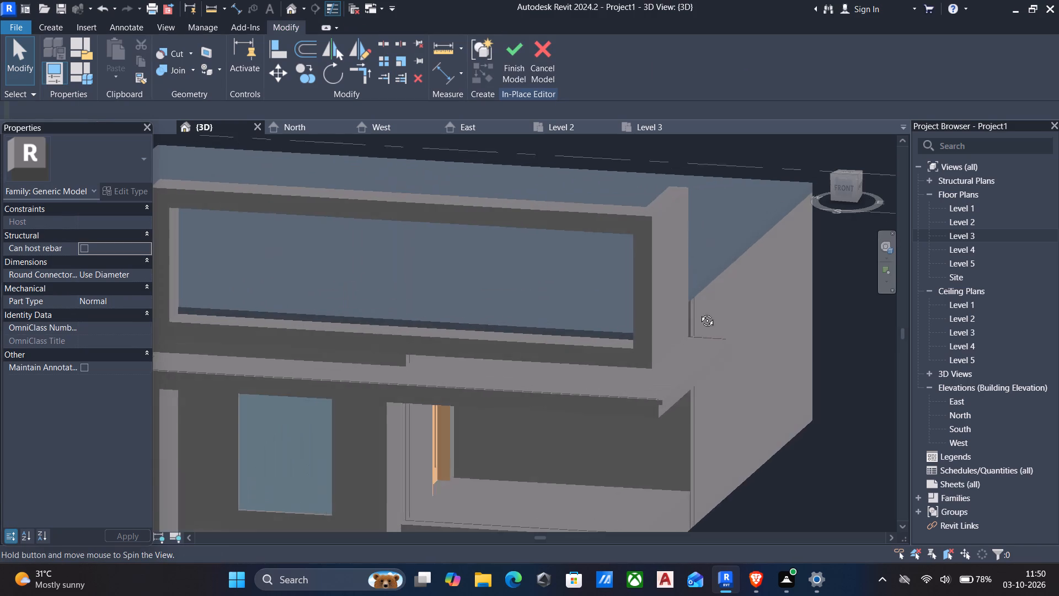
pyautogui.keyDown('shift'); pyautogui.moveTo(699, 312); pyautogui.dragTo(596, 330, button='middle'); pyautogui.keyUp('shift')
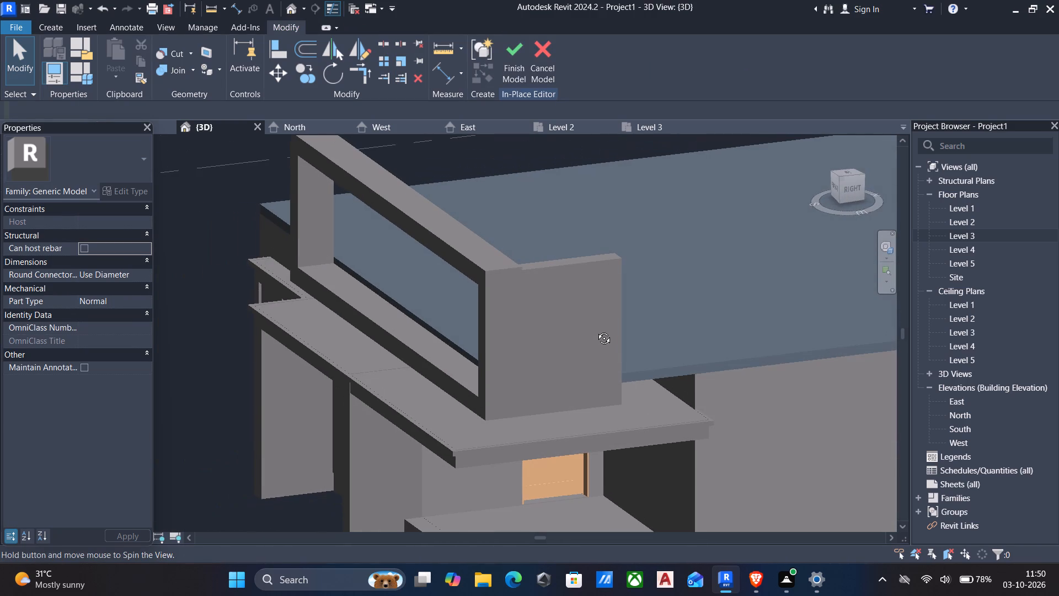
pyautogui.keyDown('shift'); pyautogui.moveTo(596, 330); pyautogui.dragTo(555, 345, button='middle'); pyautogui.keyUp('shift')
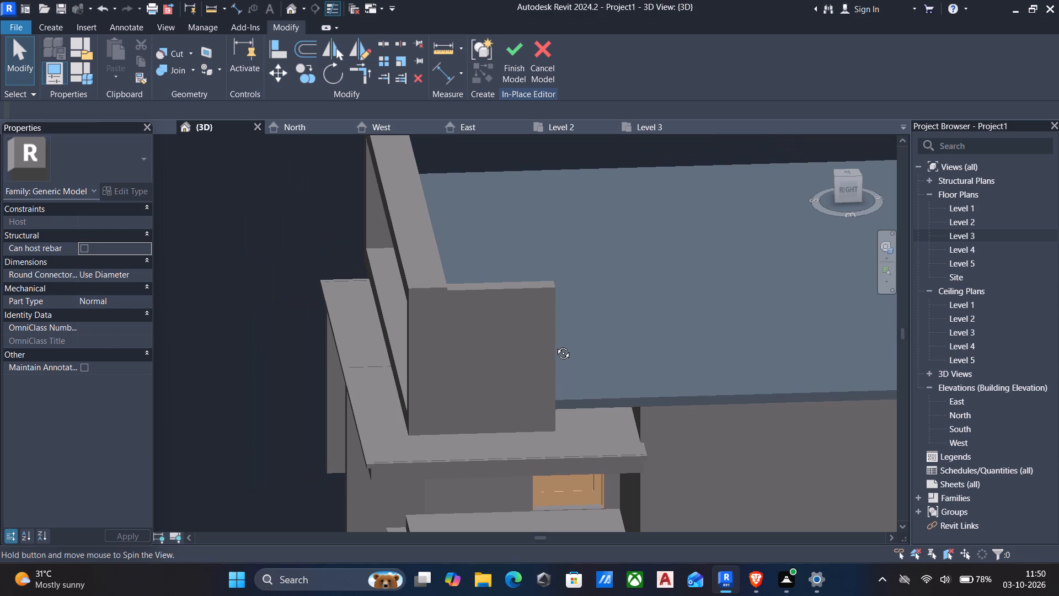
pyautogui.keyDown('shift'); pyautogui.moveTo(555, 345); pyautogui.dragTo(591, 323, button='middle'); pyautogui.keyUp('shift')
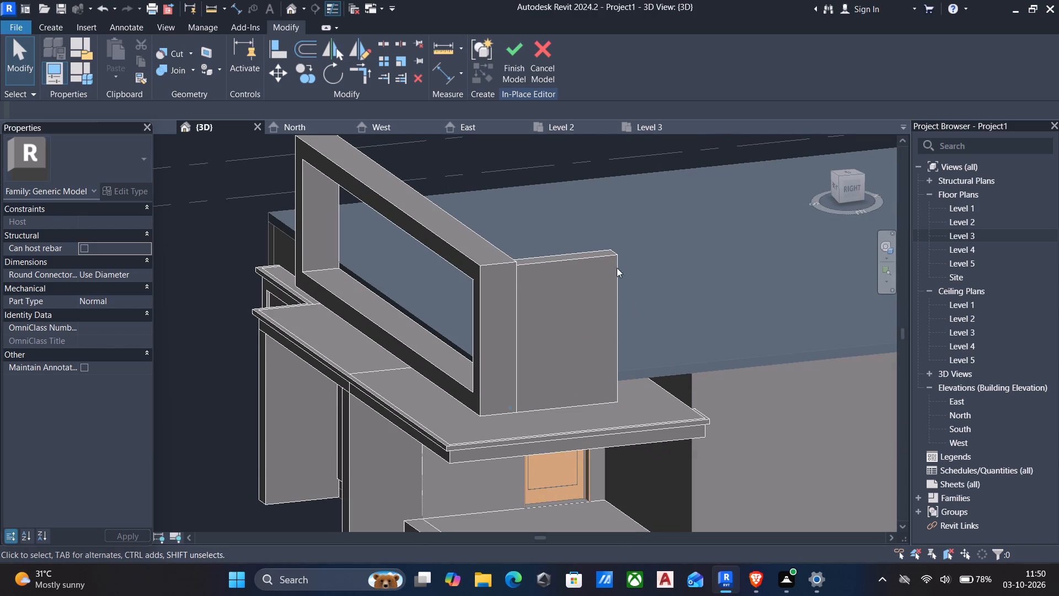
pyautogui.click(525, 58)
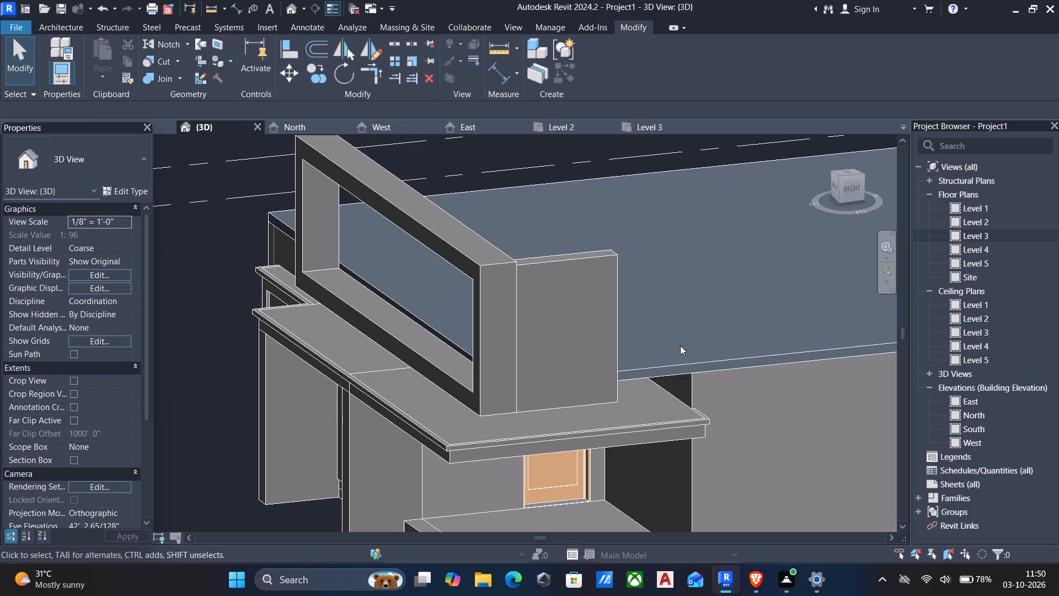
# Edit the main Level 3 roof's footprint from above and draw a boundary line from its south edge along the recessed porch wall's face.
pyautogui.click(682, 361)
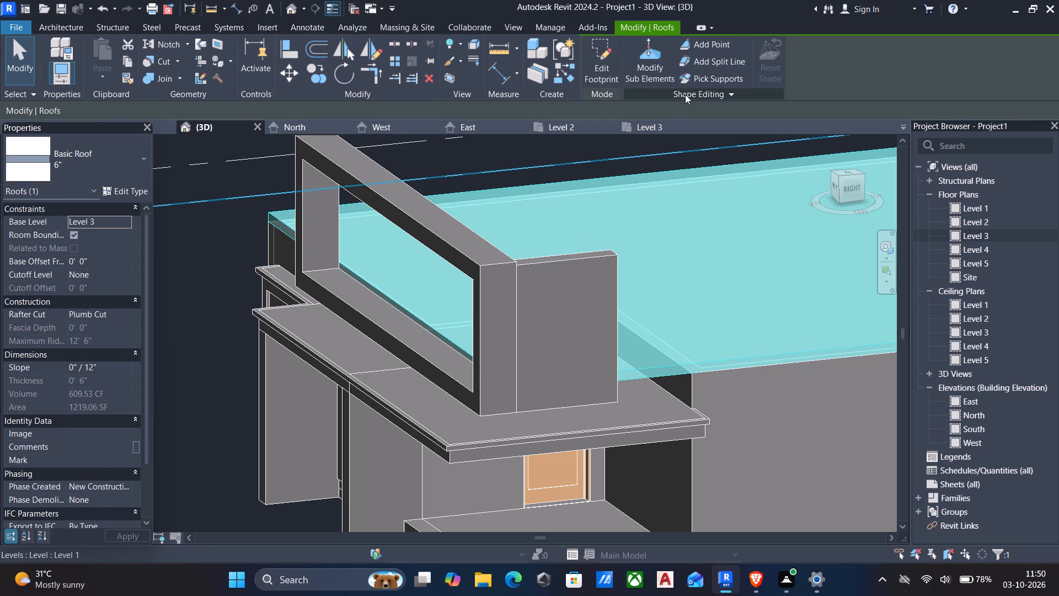
pyautogui.click(593, 55)
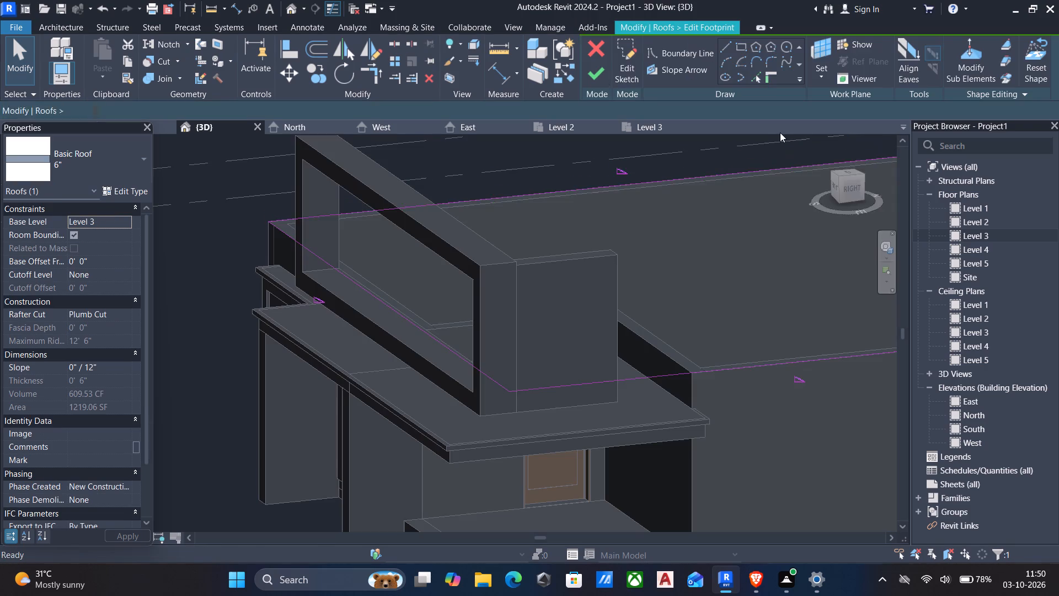
pyautogui.scroll(-1, 819, 239)
pyautogui.keyDown('shift'); pyautogui.moveTo(819, 239); pyautogui.dragTo(803, 278, button='middle'); pyautogui.keyUp('shift')
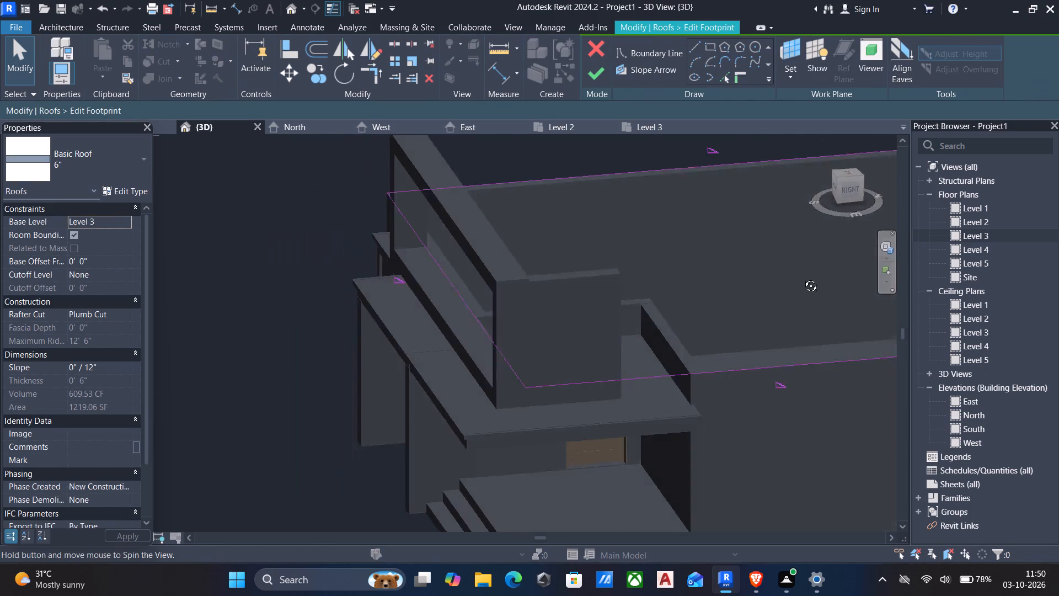
pyautogui.keyDown('shift'); pyautogui.moveTo(803, 278); pyautogui.dragTo(845, 352, button='middle'); pyautogui.keyUp('shift')
pyautogui.click(848, 176)
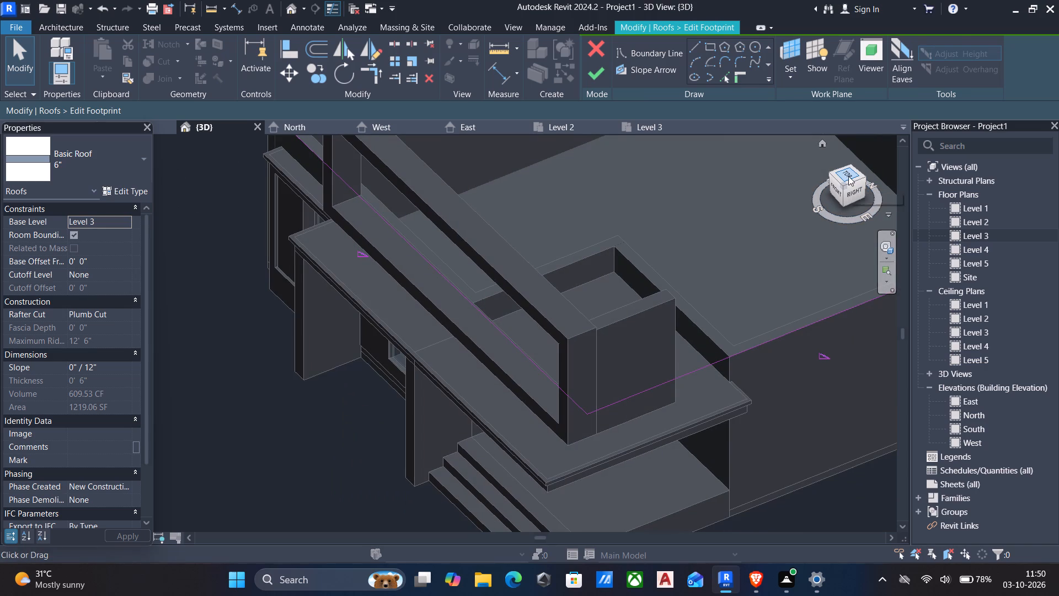
pyautogui.scroll(5, 633, 334)
pyautogui.scroll(6, 237, 308)
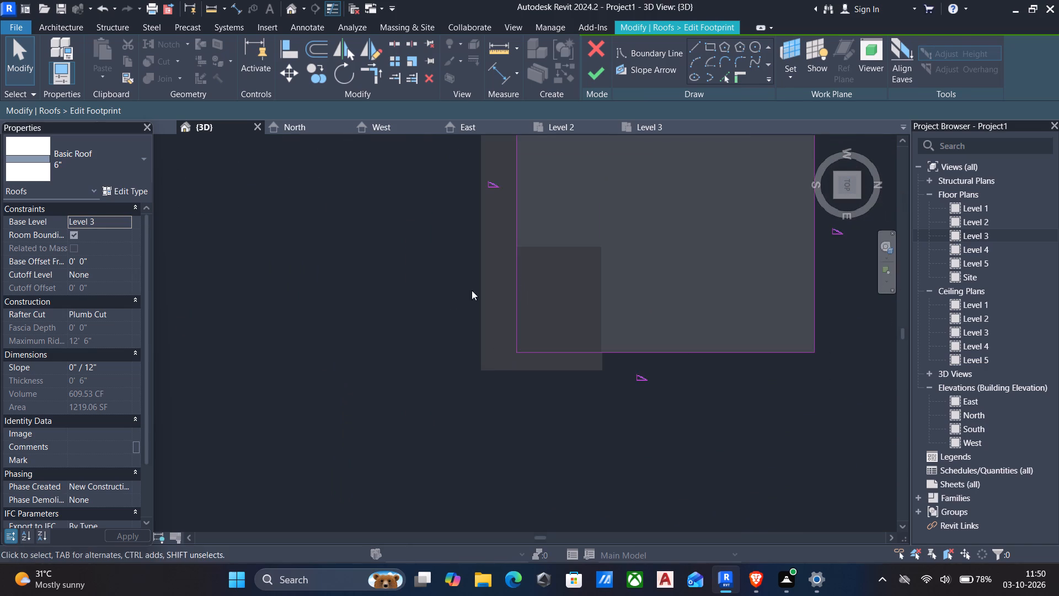
pyautogui.scroll(5, 523, 275)
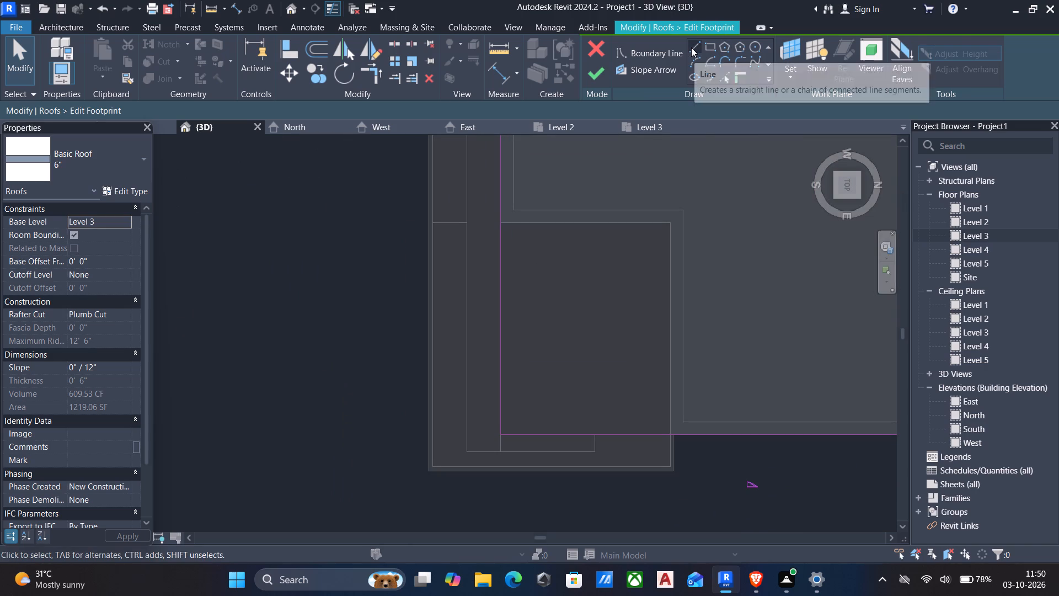
pyautogui.click(691, 47)
pyautogui.scroll(-2, 633, 198)
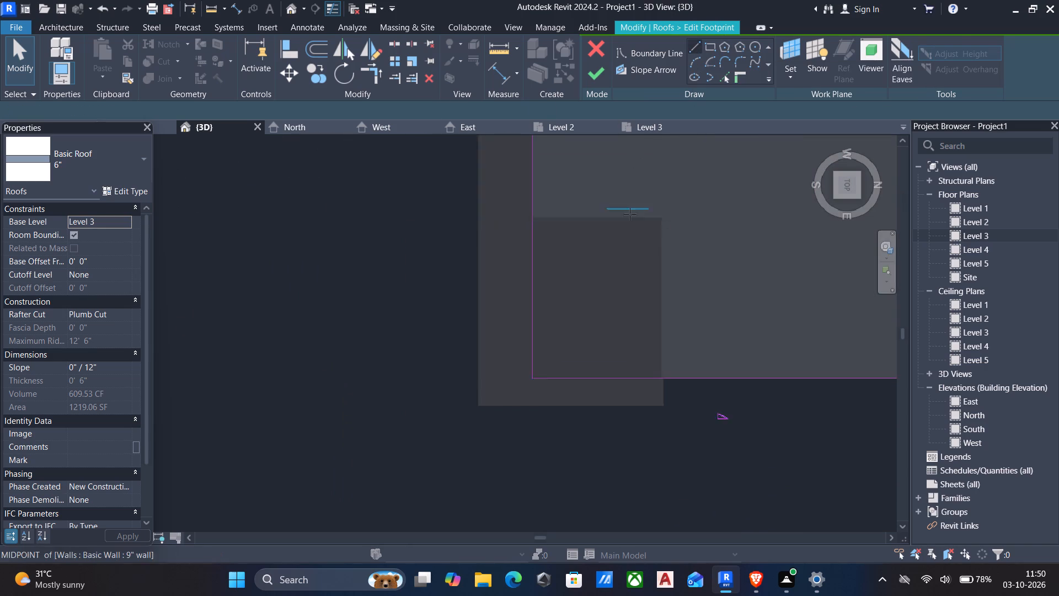
pyautogui.scroll(-2, 630, 214)
pyautogui.moveTo(622, 216); pyautogui.dragTo(613, 317, button='middle')
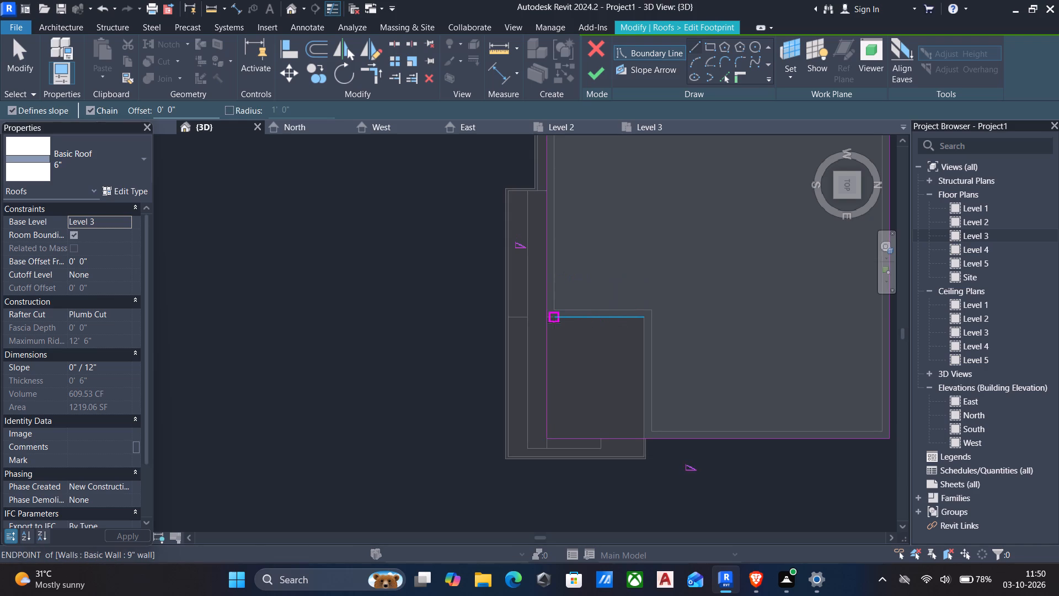
pyautogui.scroll(4, 553, 323)
pyautogui.click(549, 318)
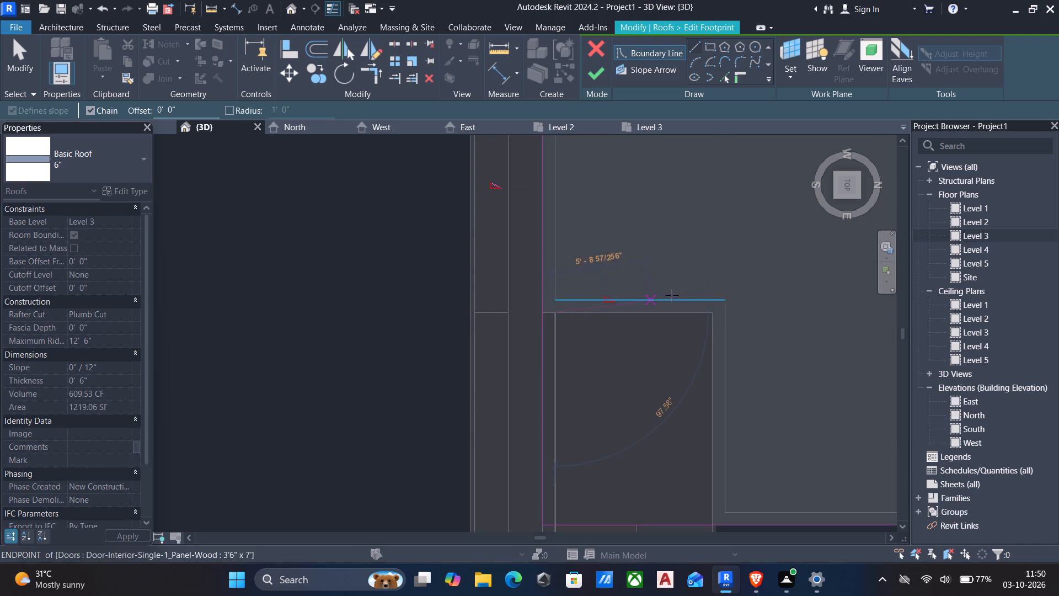
pyautogui.click(704, 312)
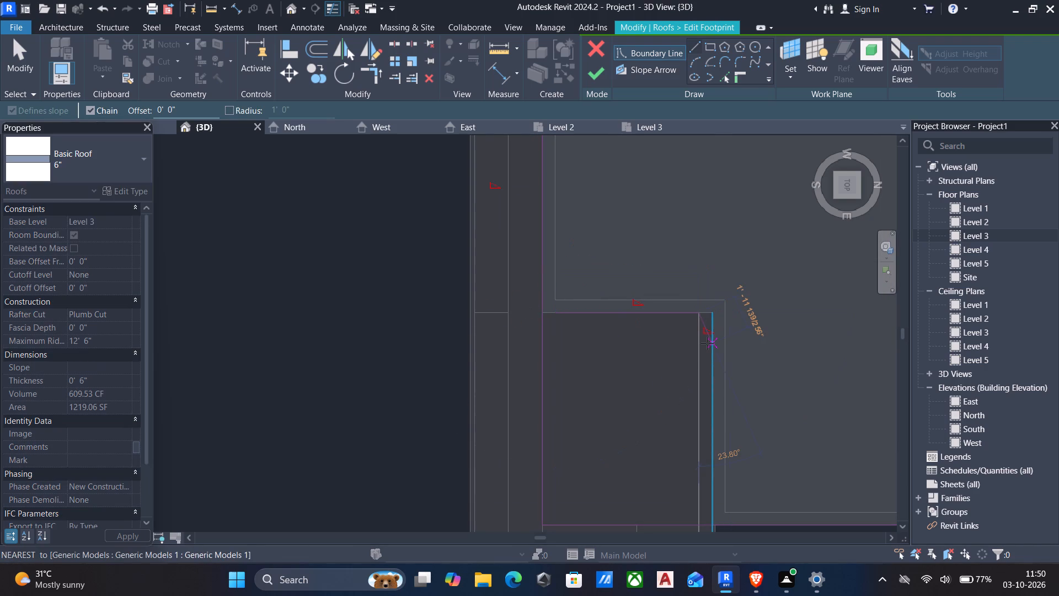
pyautogui.press('Escape')
# Draw a second roof boundary line along the perpendicular porch wall face, from the first line's inner end toward the east edge.
pyautogui.click(708, 323)
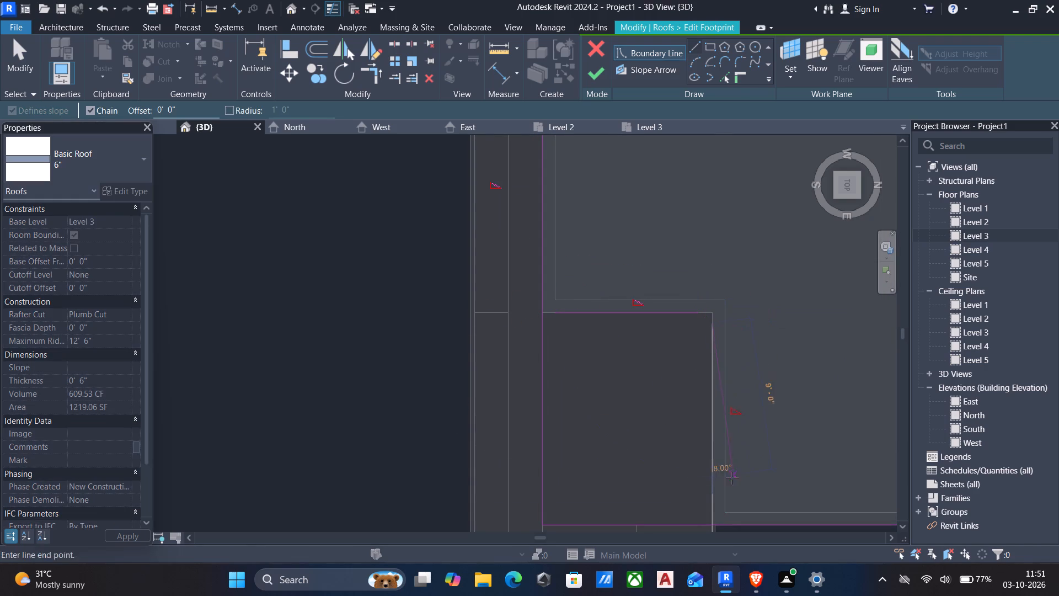
pyautogui.click(713, 497)
pyautogui.press('Escape')
pyautogui.scroll(-3, 688, 458)
pyautogui.moveTo(687, 458); pyautogui.dragTo(680, 323, button='middle')
pyautogui.scroll(1, 680, 323)
pyautogui.press('Escape')
# Split the roof's south and east boundary lines beside the porch and delete the two segments meeting at the outer corner.
pyautogui.write('sl')
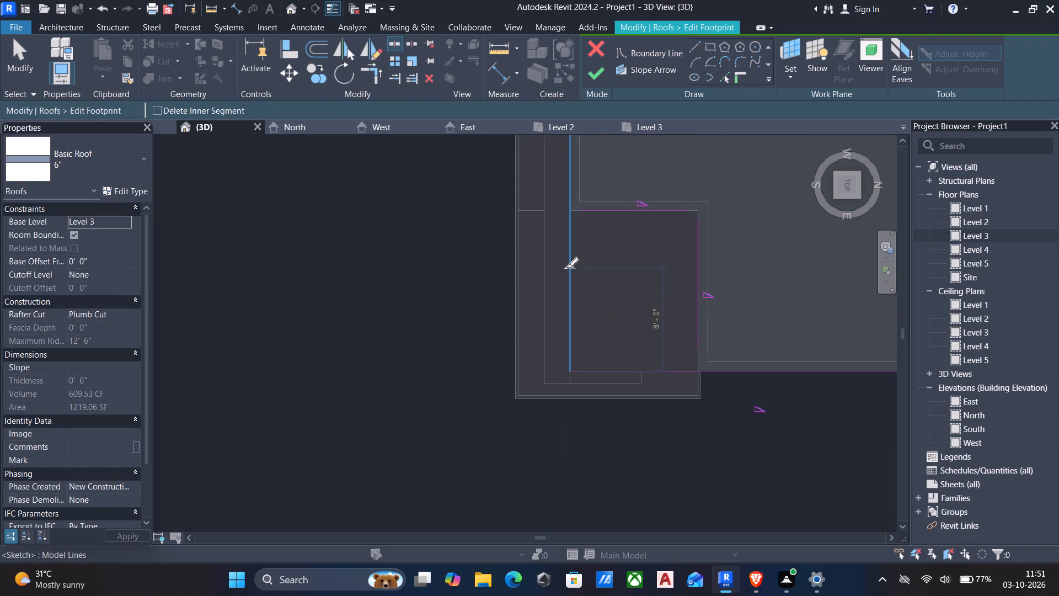
pyautogui.click(569, 268)
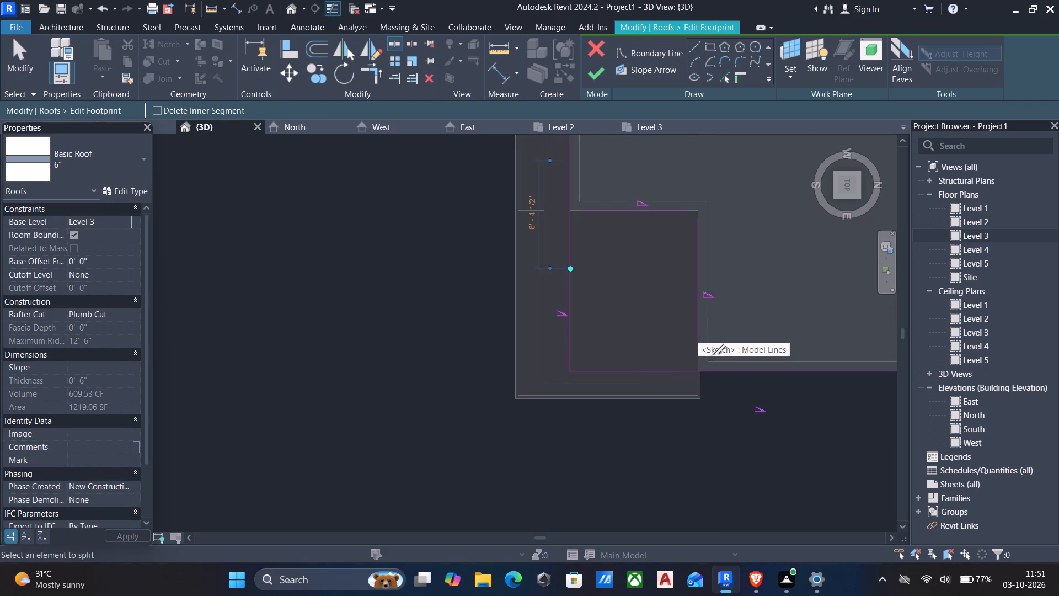
pyautogui.click(683, 368)
pyautogui.press('Escape')
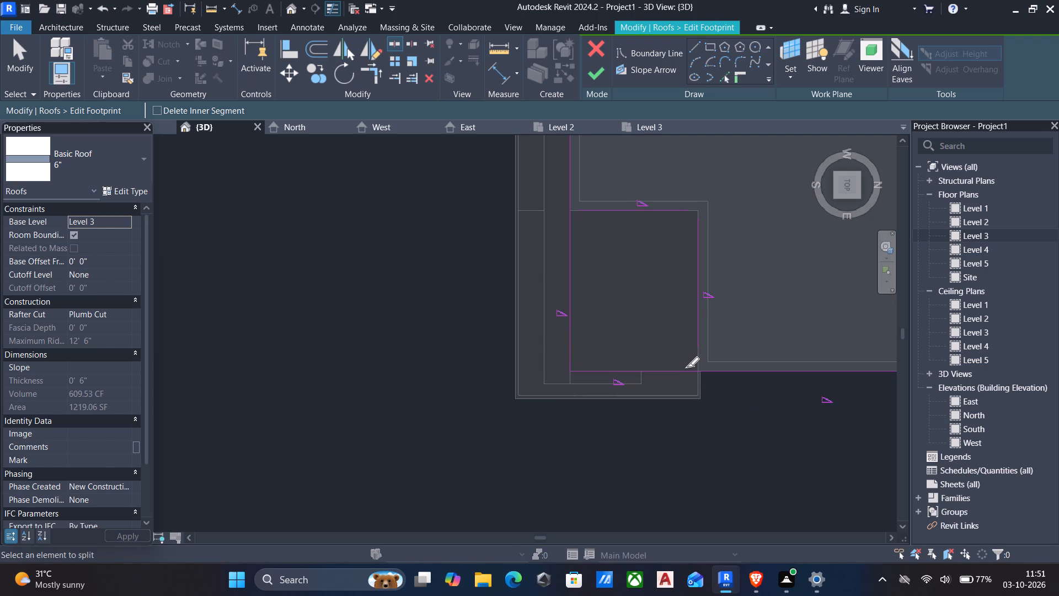
pyautogui.press('Escape')
pyautogui.click(671, 377)
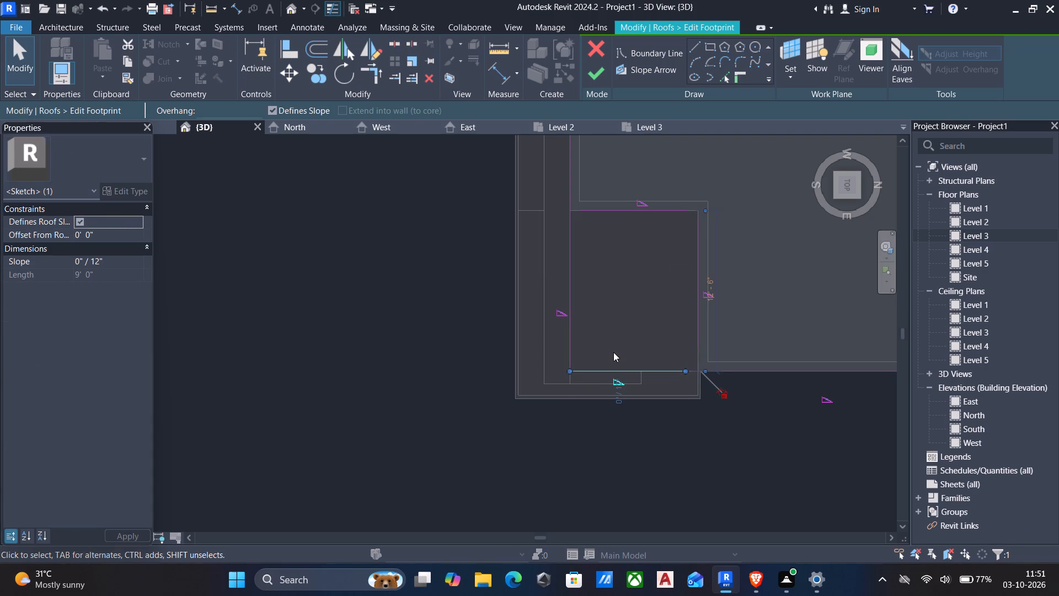
pyautogui.press('Delete')
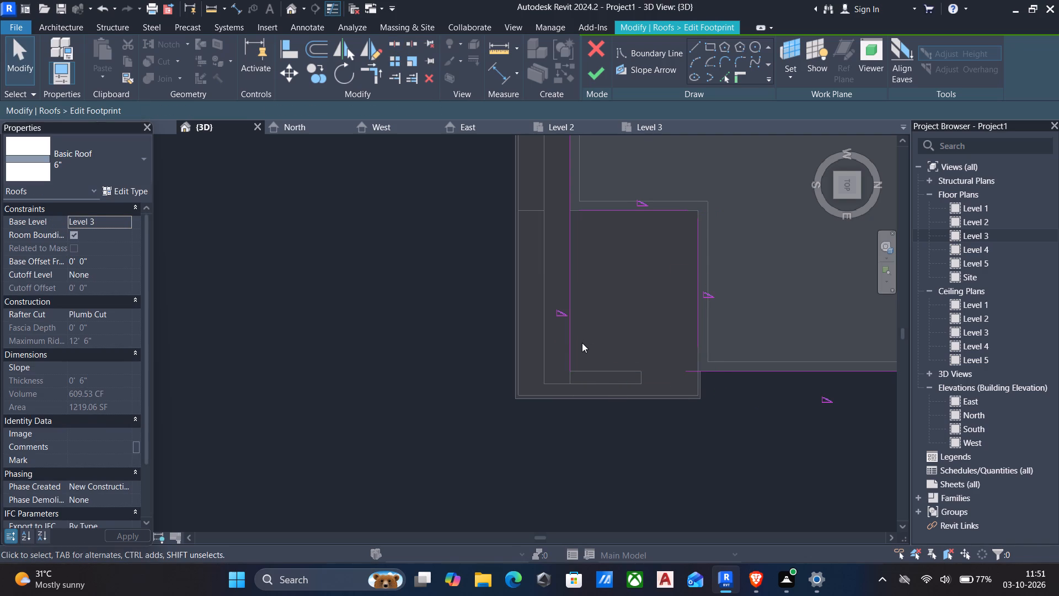
pyautogui.click(574, 347)
pyautogui.press('Delete')
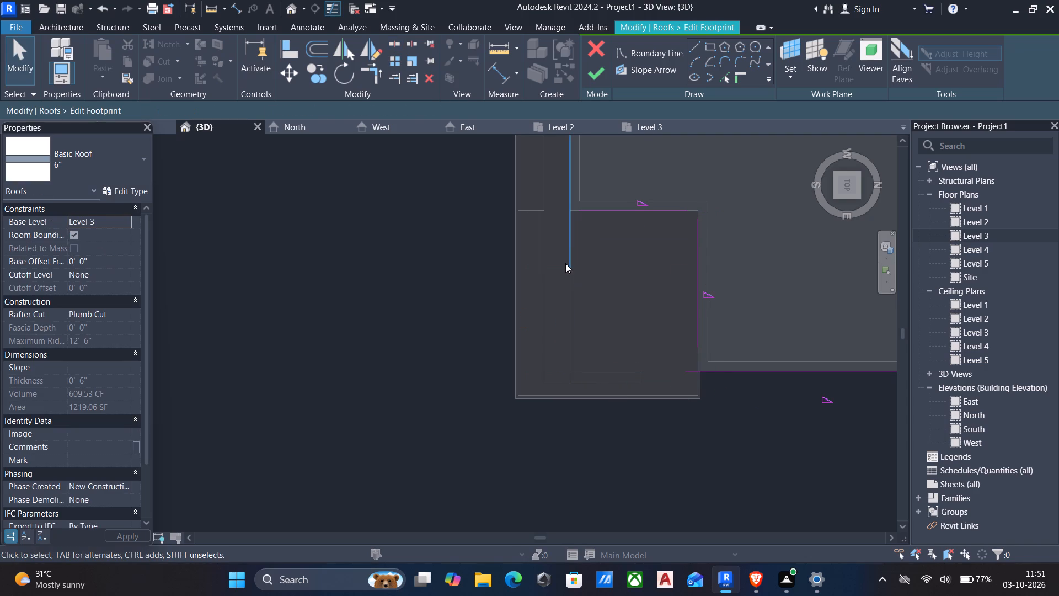
# Trim the south and east boundaries to the new lines, and join the new lines at their corner, closing the notched outline.
pyautogui.middleClick(565, 263)
pyautogui.write('tr')
pyautogui.click(564, 175)
pyautogui.click(612, 208)
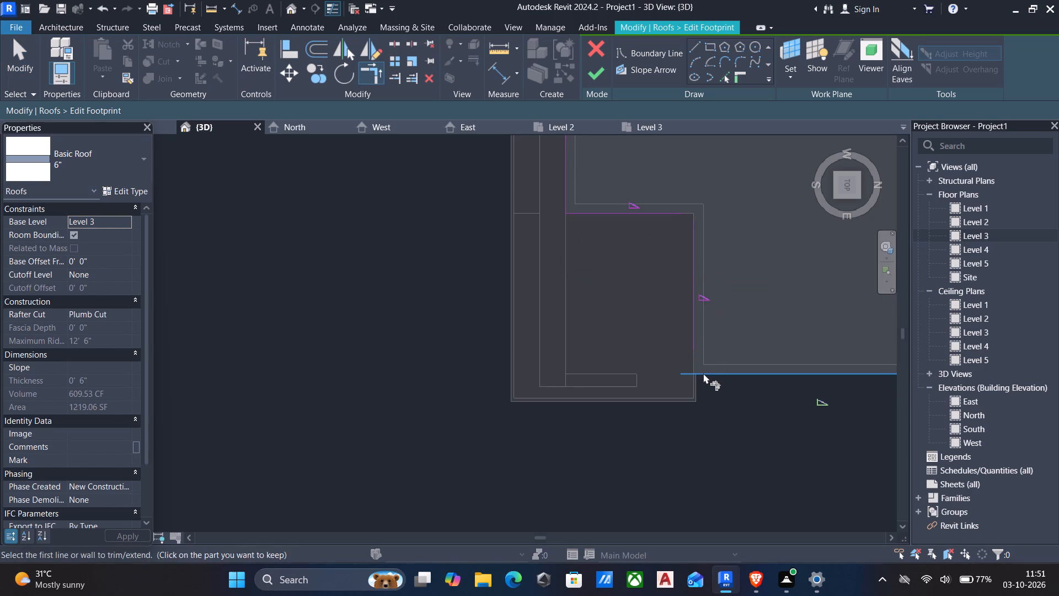
pyautogui.click(719, 373)
pyautogui.click(692, 335)
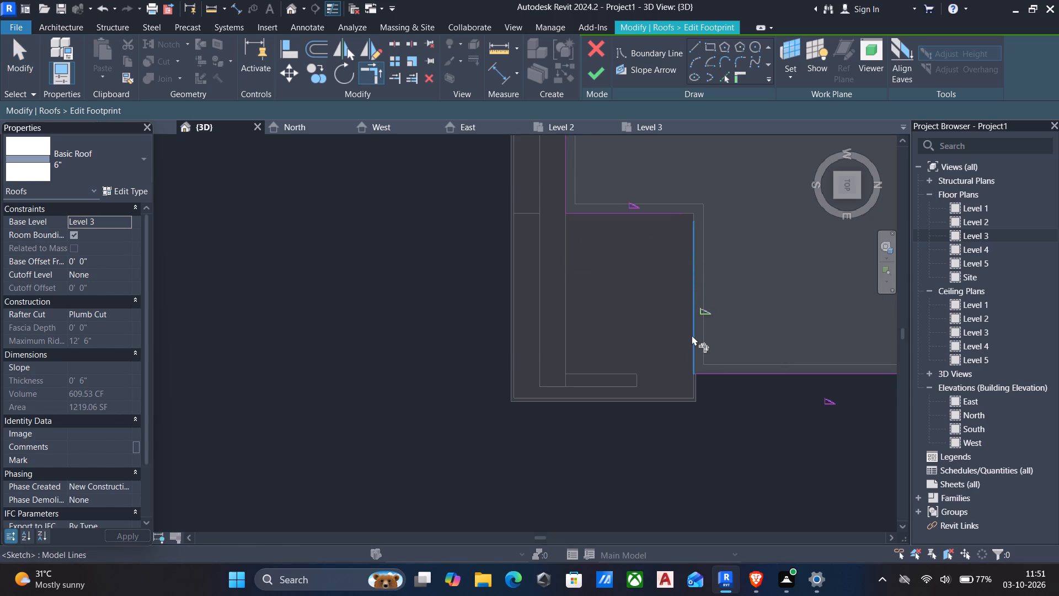
pyautogui.click(660, 212)
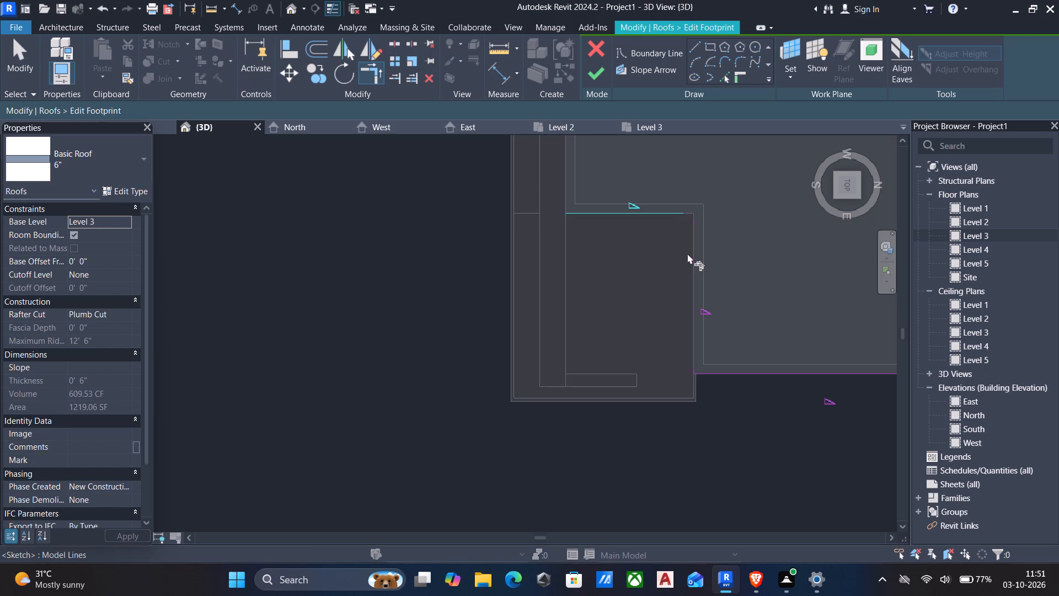
pyautogui.click(693, 254)
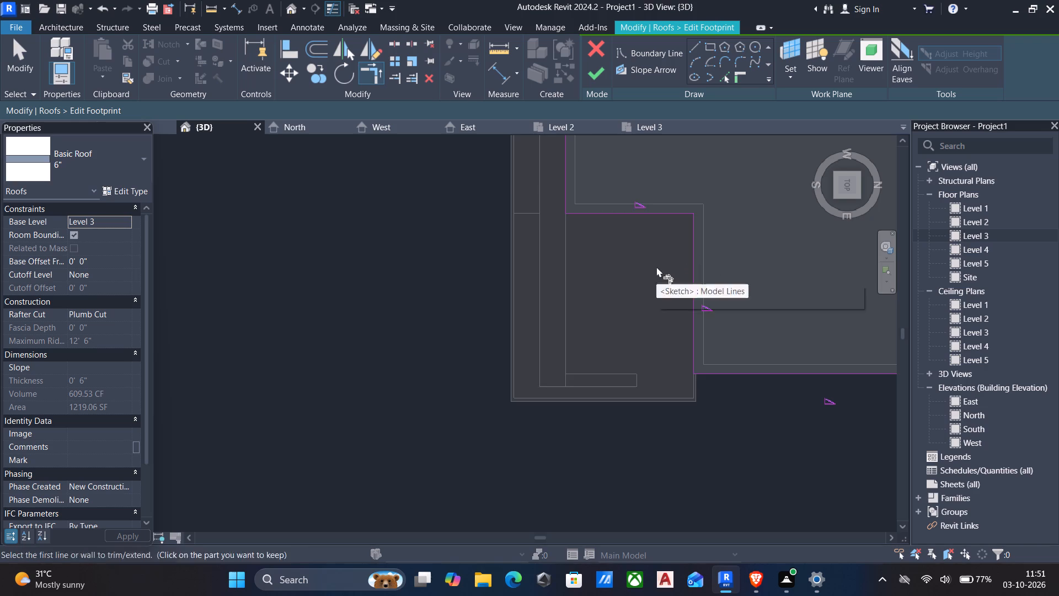
pyautogui.press('Escape')
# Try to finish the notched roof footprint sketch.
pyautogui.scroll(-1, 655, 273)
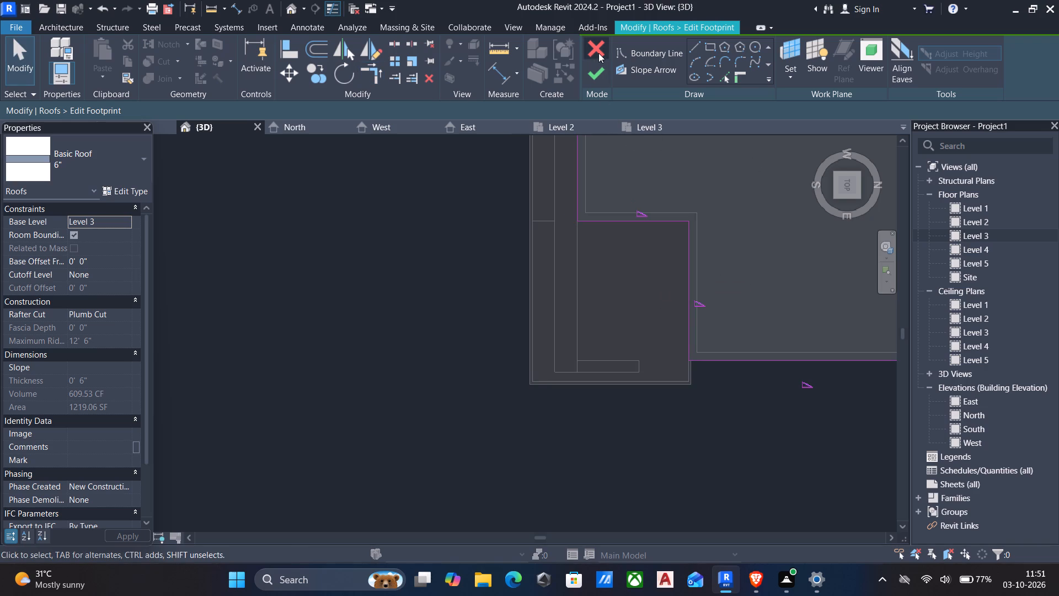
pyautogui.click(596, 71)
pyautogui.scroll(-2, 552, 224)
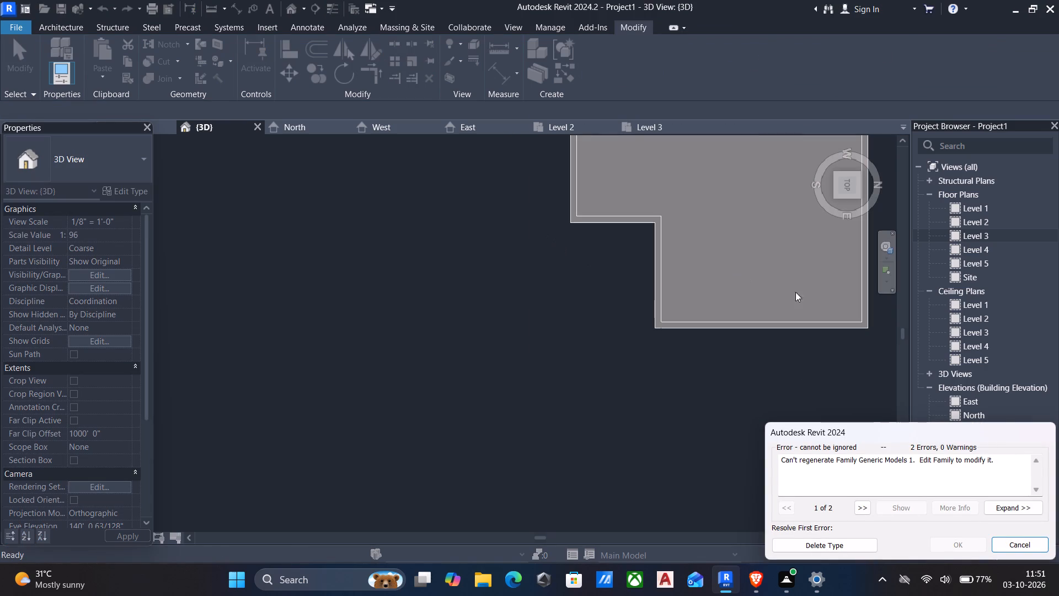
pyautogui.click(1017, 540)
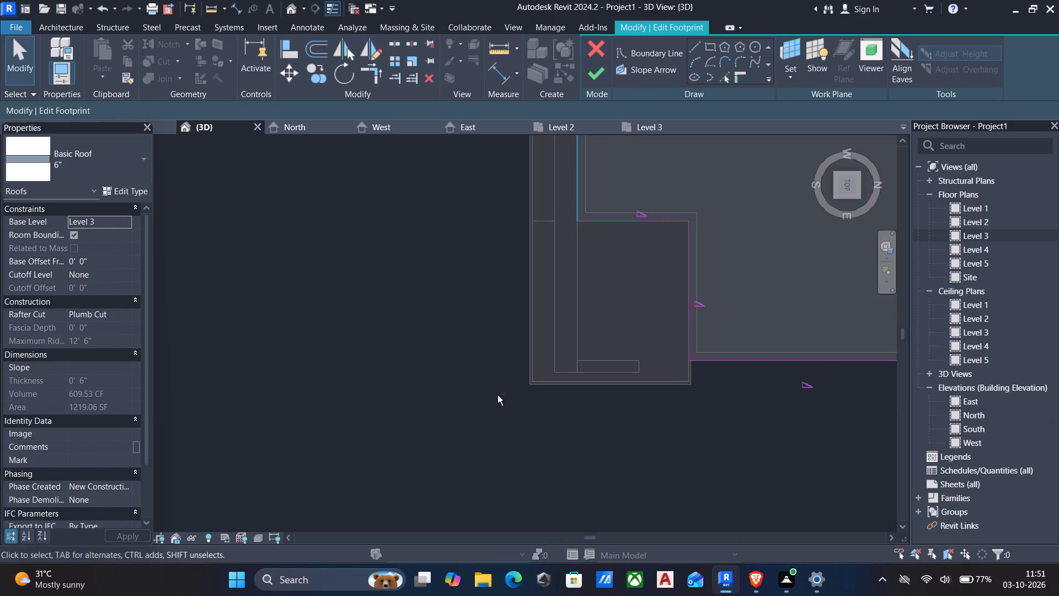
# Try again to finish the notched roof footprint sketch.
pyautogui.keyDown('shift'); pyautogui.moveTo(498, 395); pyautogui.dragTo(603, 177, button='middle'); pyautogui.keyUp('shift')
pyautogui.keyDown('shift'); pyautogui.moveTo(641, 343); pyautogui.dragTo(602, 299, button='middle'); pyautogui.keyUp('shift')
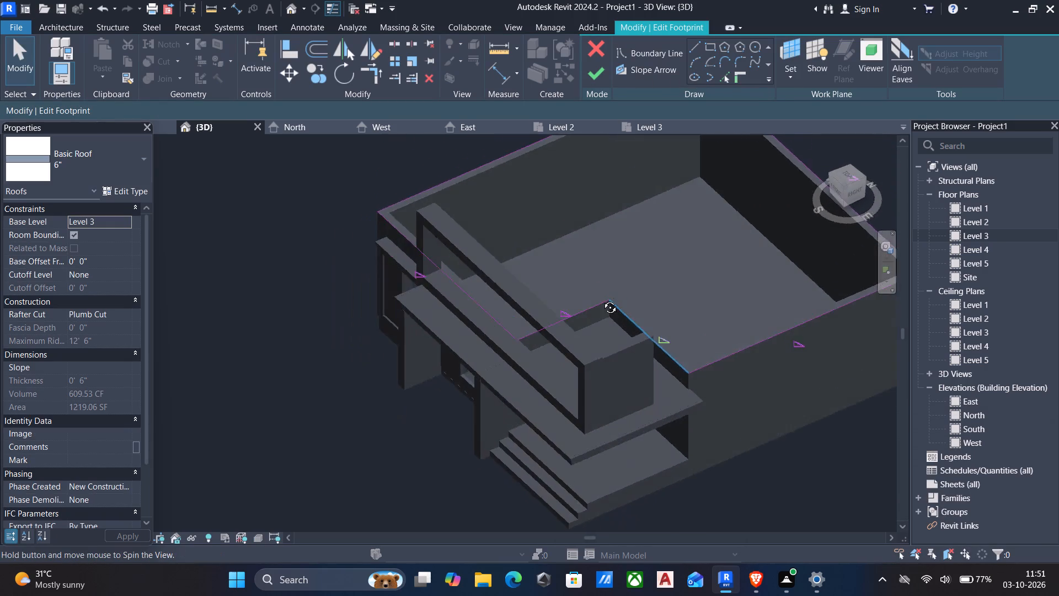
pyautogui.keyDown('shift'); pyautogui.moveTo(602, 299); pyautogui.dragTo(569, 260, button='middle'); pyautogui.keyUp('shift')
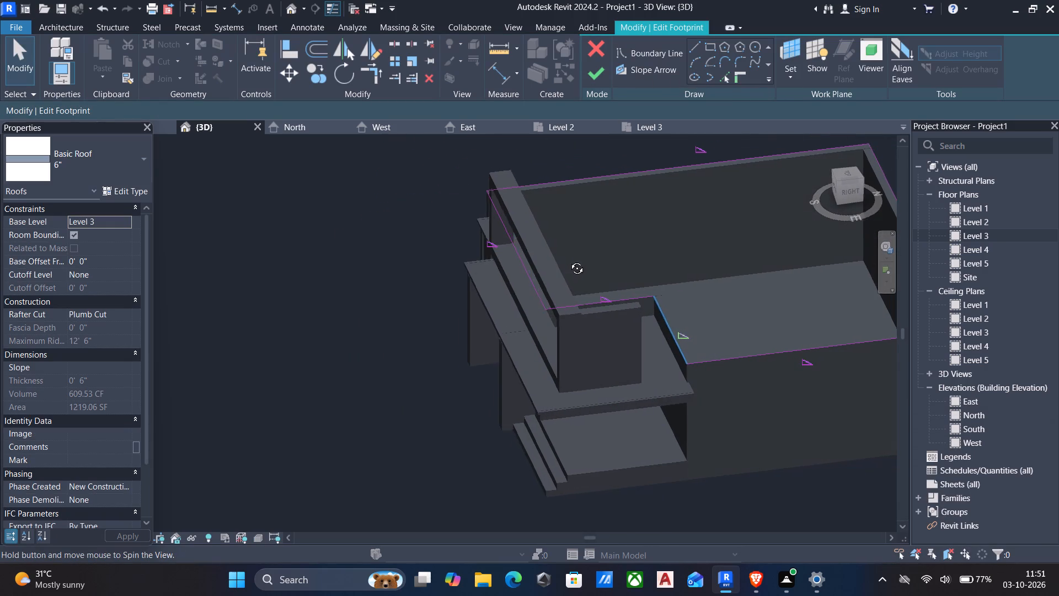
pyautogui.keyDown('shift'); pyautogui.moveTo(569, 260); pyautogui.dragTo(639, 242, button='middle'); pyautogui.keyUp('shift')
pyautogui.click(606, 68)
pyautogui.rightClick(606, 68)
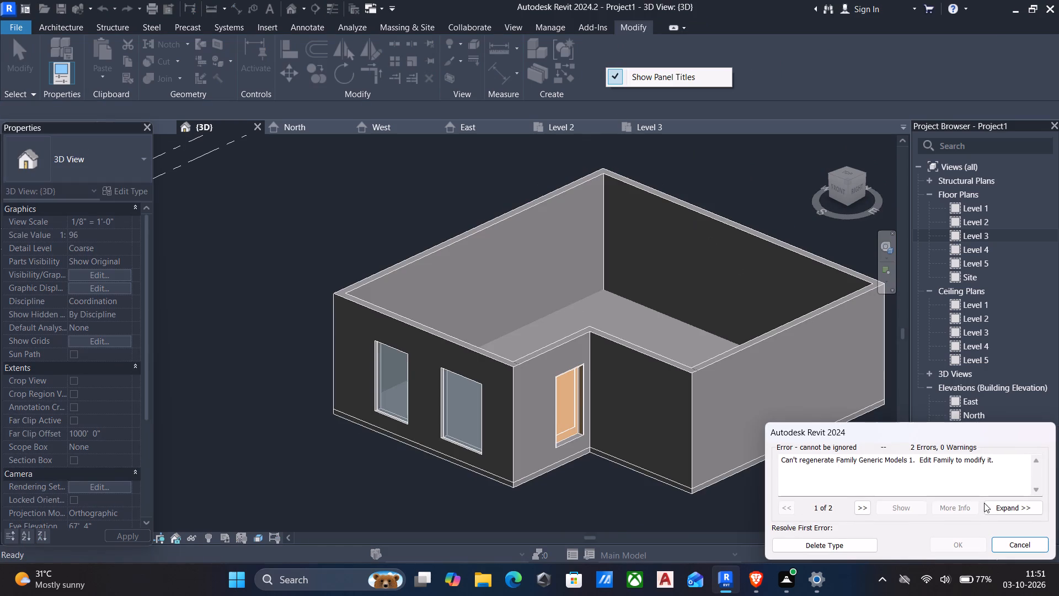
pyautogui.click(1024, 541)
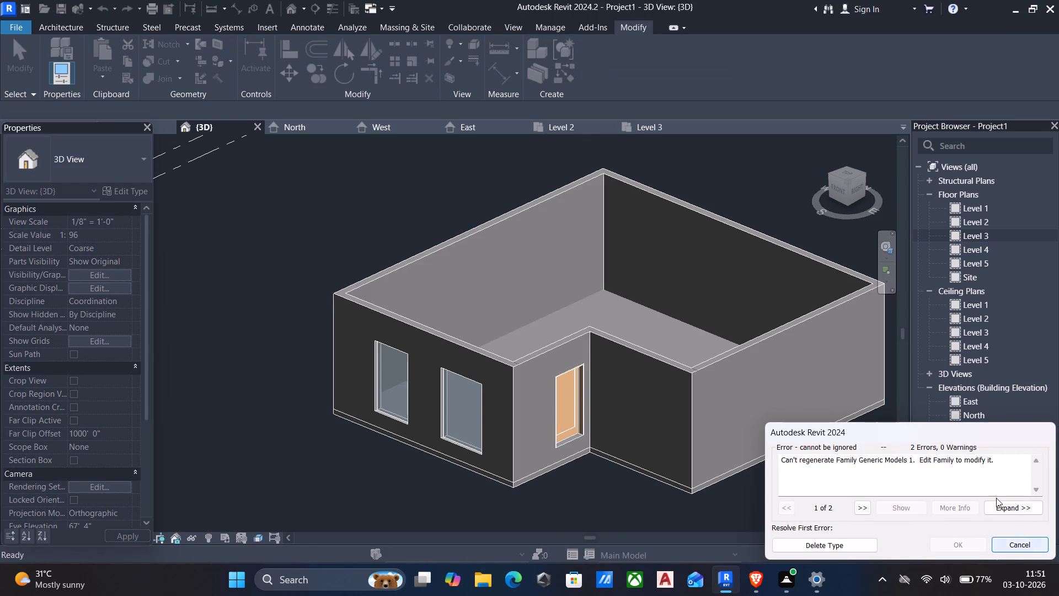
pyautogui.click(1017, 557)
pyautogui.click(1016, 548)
# Discard the roof footprint edit and delete the main roof over the house.
pyautogui.click(584, 46)
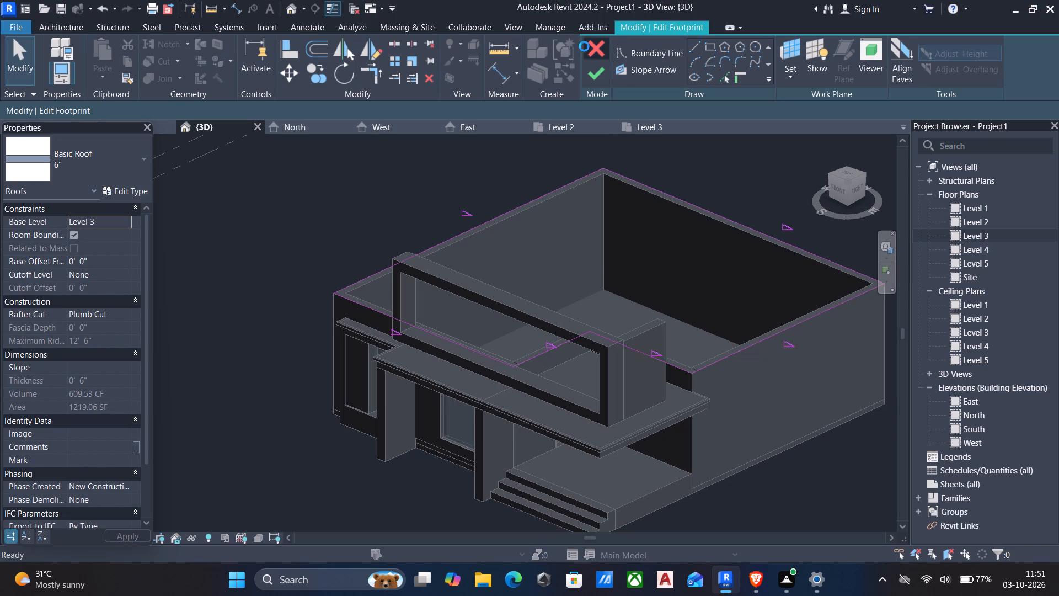
pyautogui.click(568, 297)
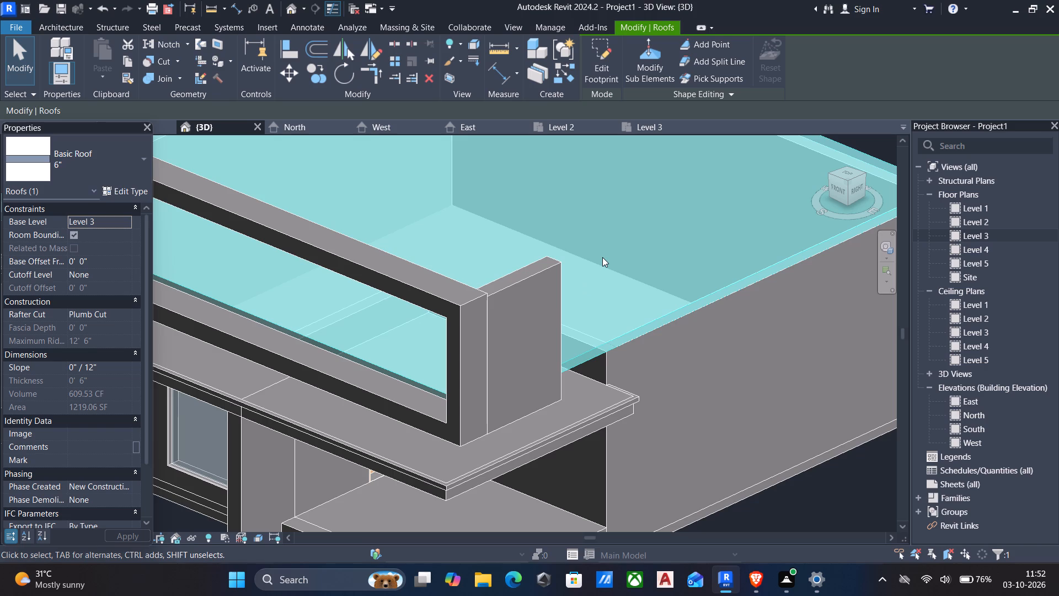
pyautogui.scroll(-2, 609, 256)
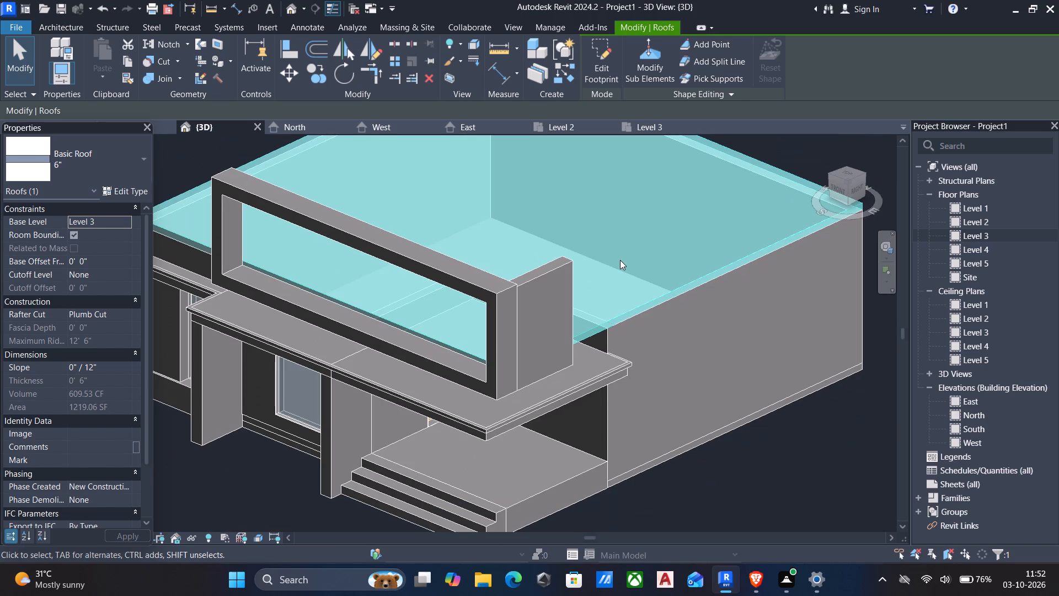
pyautogui.press('Delete')
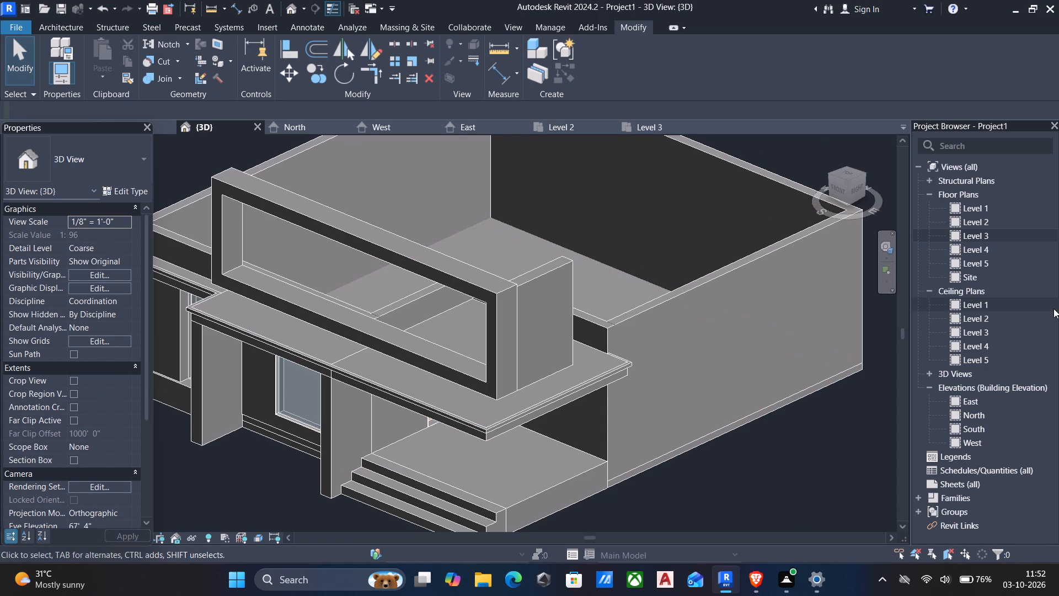
# Start a new roof by footprint in the top view, moving it to Level 3.
pyautogui.click(850, 171)
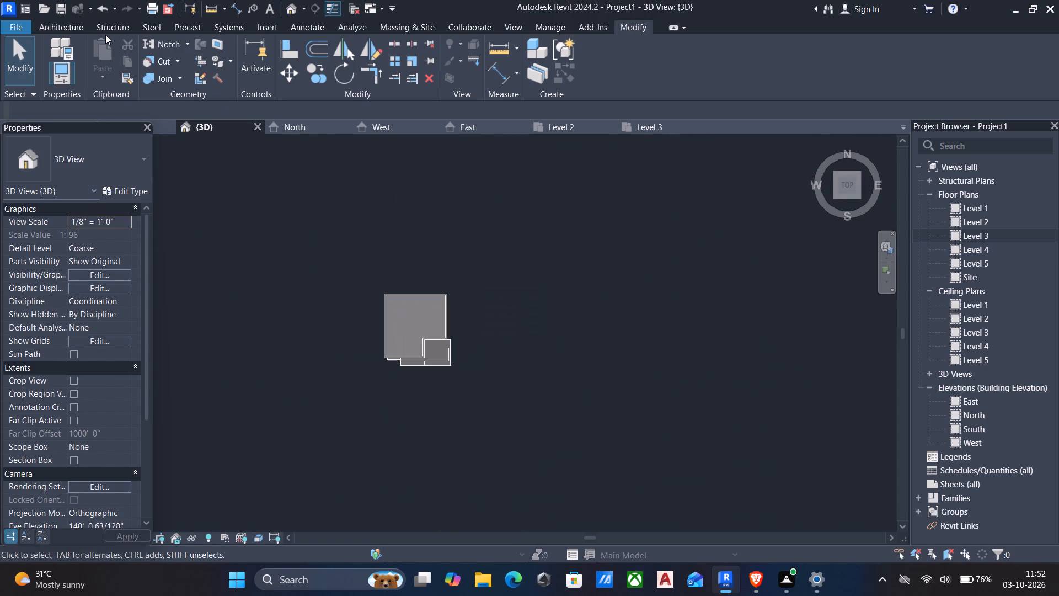
pyautogui.click(73, 22)
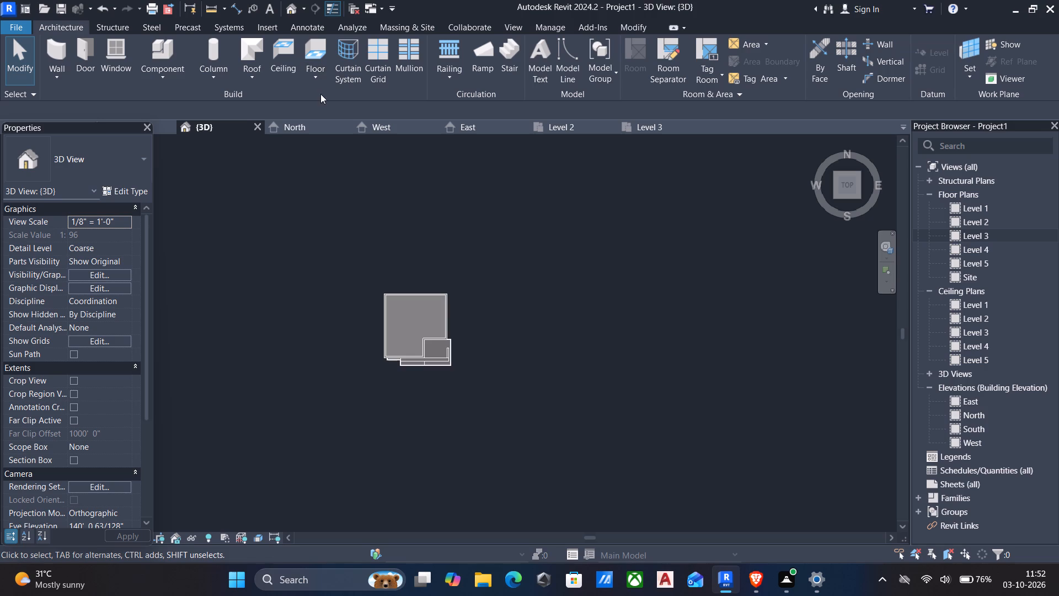
pyautogui.click(250, 73)
pyautogui.click(297, 98)
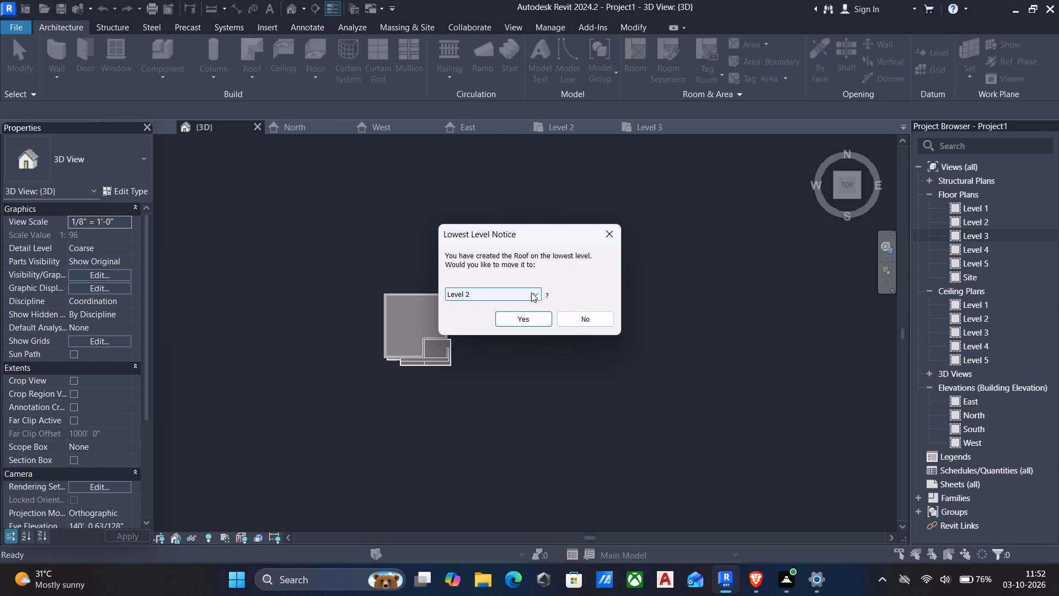
pyautogui.click(531, 292)
pyautogui.click(478, 321)
pyautogui.click(529, 323)
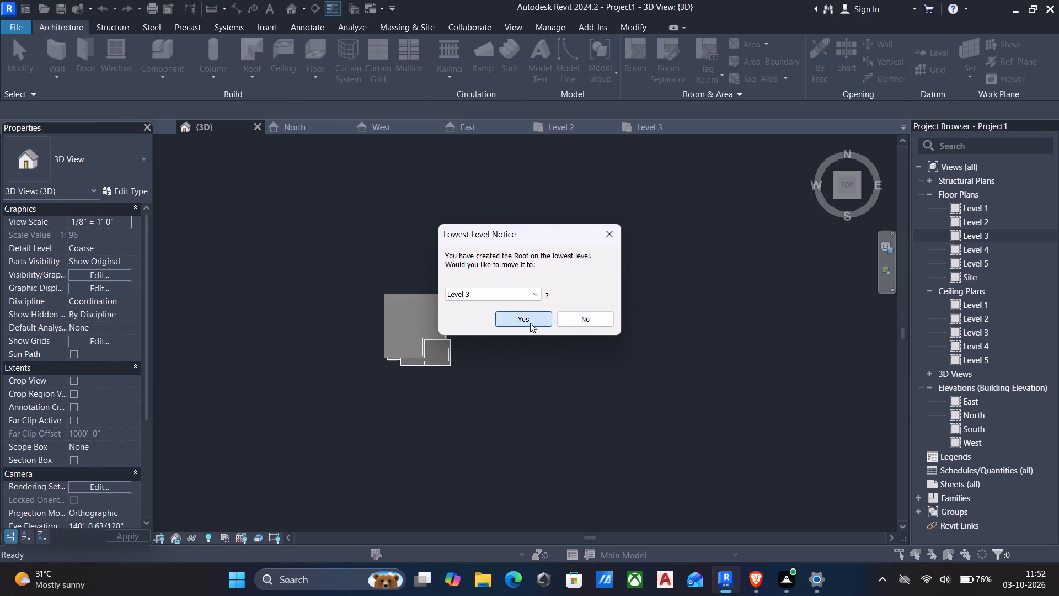
# Draw a straight roof boundary line about 12 ft long on the outer face of the north wall, starting at its midpoint.
pyautogui.scroll(4, 380, 326)
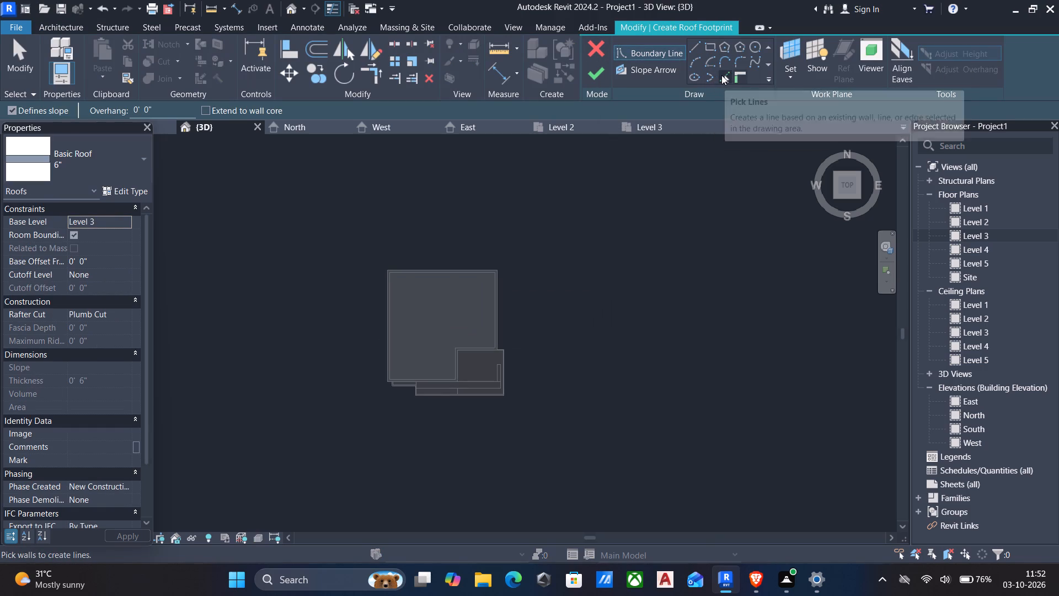
pyautogui.click(698, 46)
pyautogui.scroll(5, 481, 246)
pyautogui.scroll(4, 407, 281)
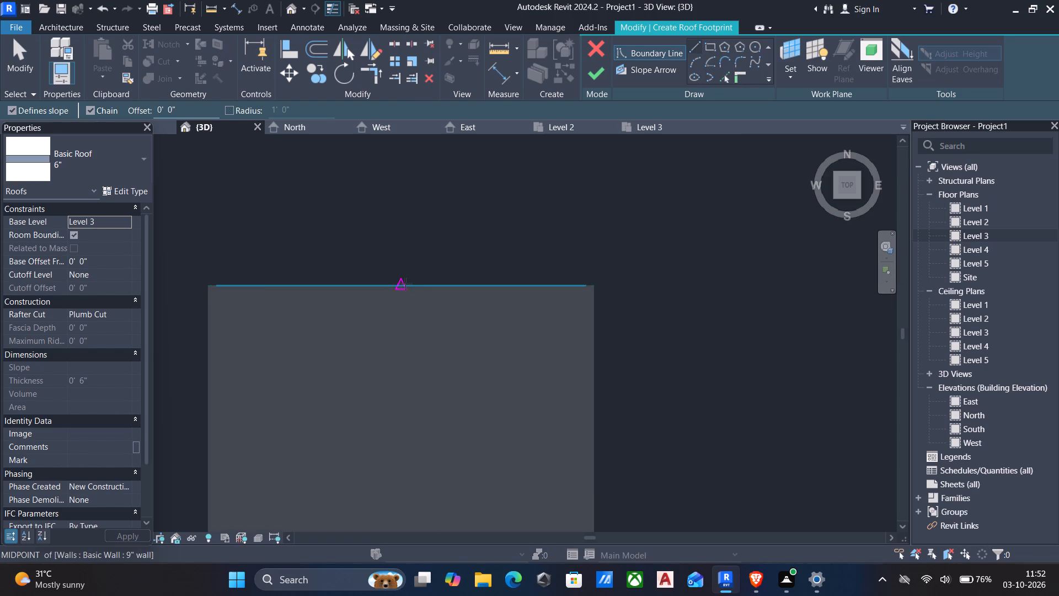
pyautogui.click(404, 285)
pyautogui.click(533, 292)
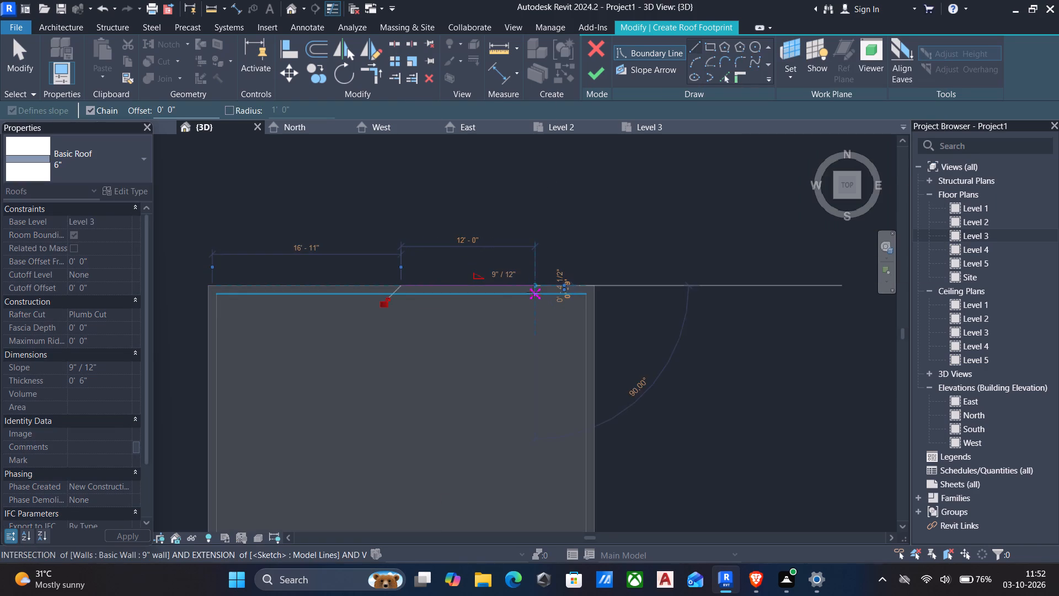
pyautogui.scroll(-5, 533, 292)
pyautogui.press('Escape')
pyautogui.moveTo(533, 292); pyautogui.dragTo(528, 256, button='middle')
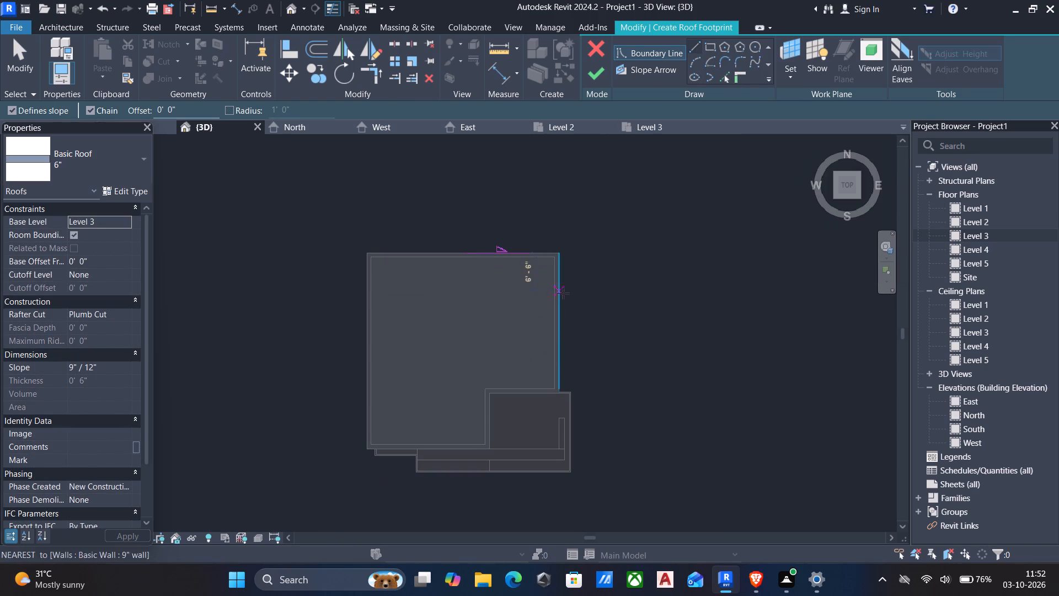
# Draw a separate short roof boundary line along the outer face of the east wall.
pyautogui.scroll(5, 567, 295)
pyautogui.click(549, 288)
pyautogui.press('Escape')
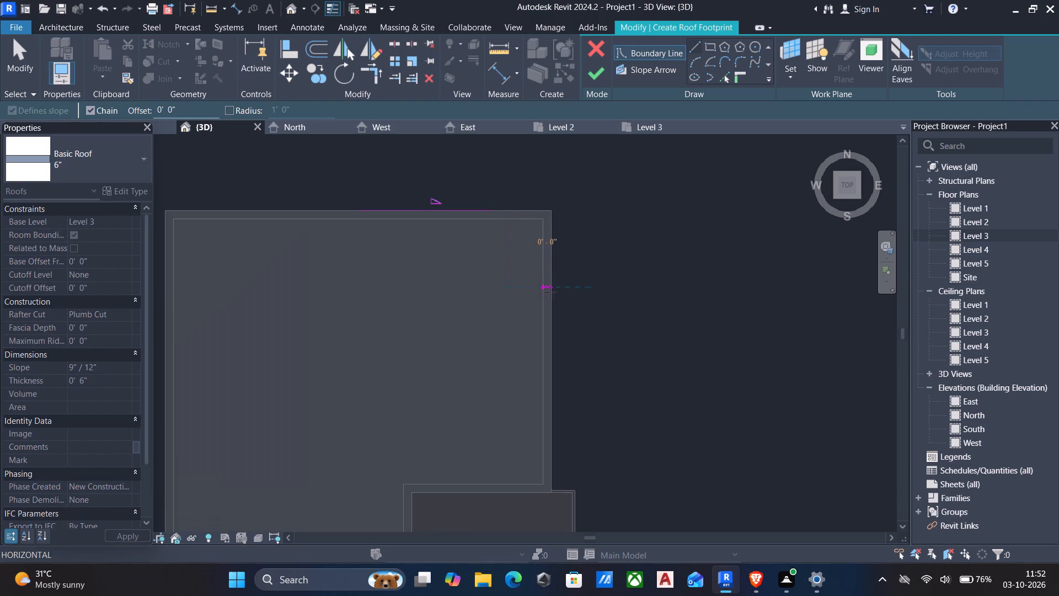
pyautogui.click(554, 288)
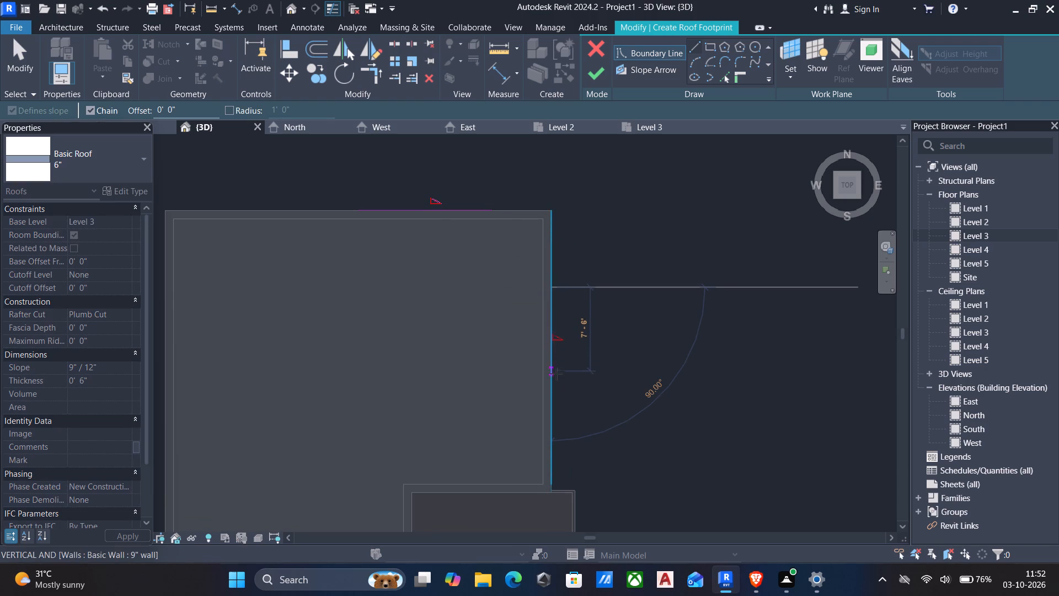
pyautogui.click(557, 379)
pyautogui.press('Escape')
pyautogui.scroll(-4, 557, 379)
pyautogui.moveTo(557, 382); pyautogui.dragTo(659, 315, button='middle')
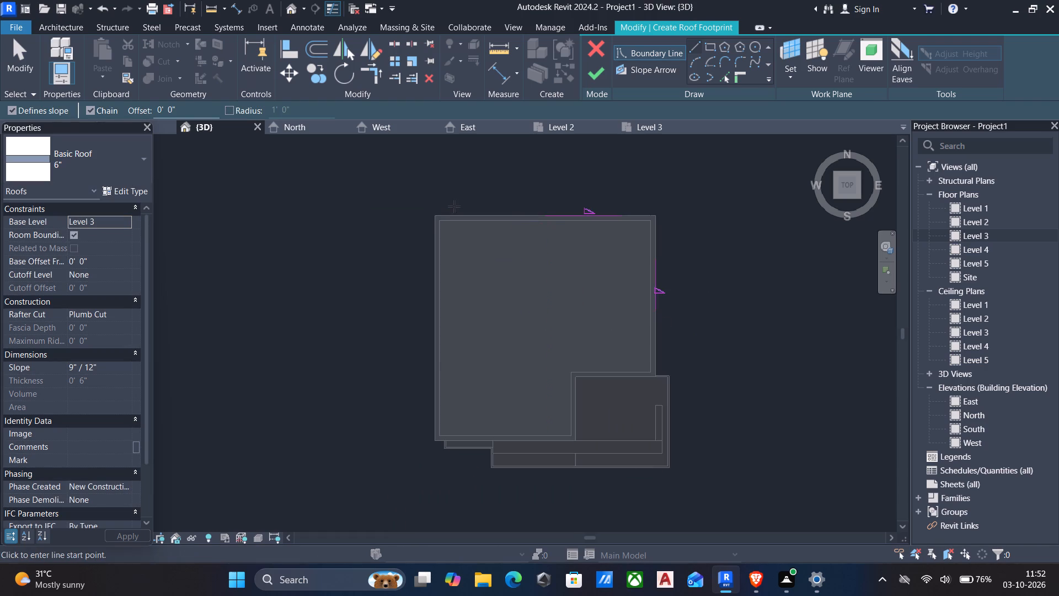
# Draw a roof boundary line about 10 ft long along the outer face of the west wall.
pyautogui.scroll(4, 454, 206)
pyautogui.moveTo(421, 279); pyautogui.dragTo(427, 297)
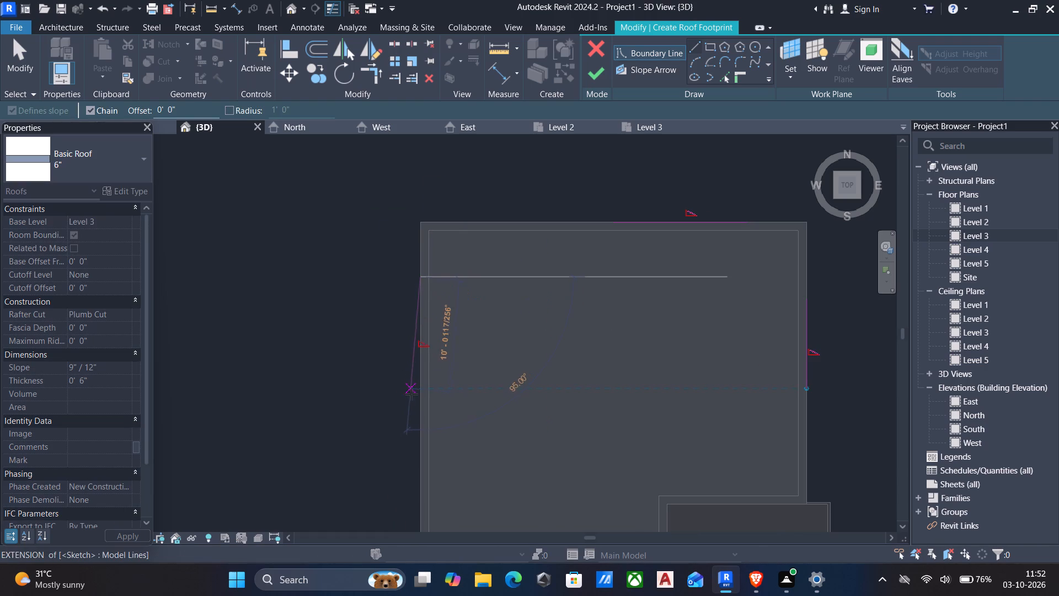
pyautogui.click(418, 395)
pyautogui.scroll(-4, 418, 395)
pyautogui.moveTo(418, 395); pyautogui.dragTo(435, 361, button='middle')
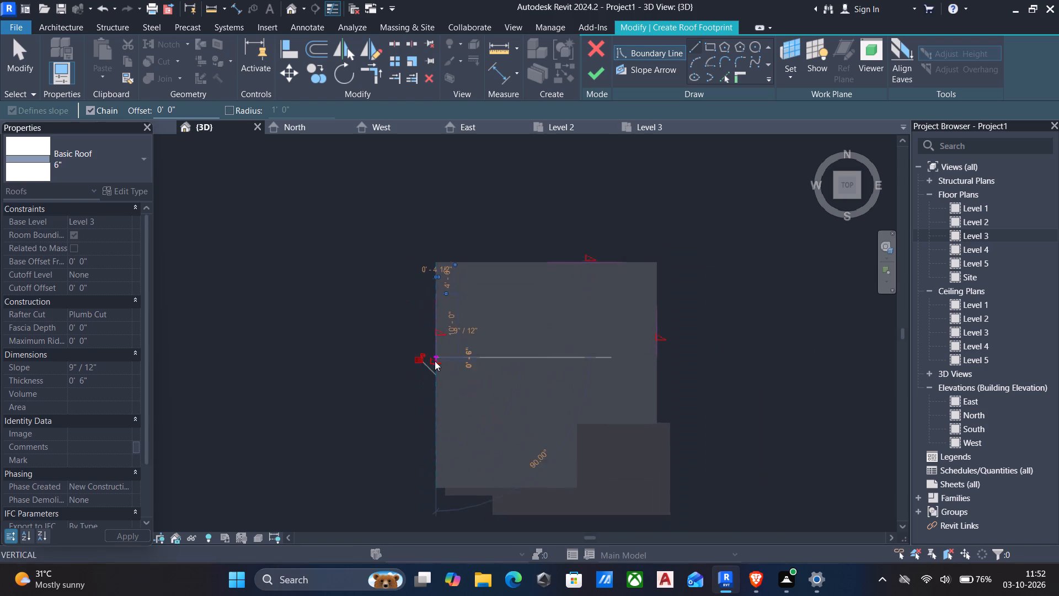
pyautogui.press('Escape')
# Draw a short roof boundary line along the outer face of the south wall.
pyautogui.scroll(5, 518, 504)
pyautogui.click(516, 471)
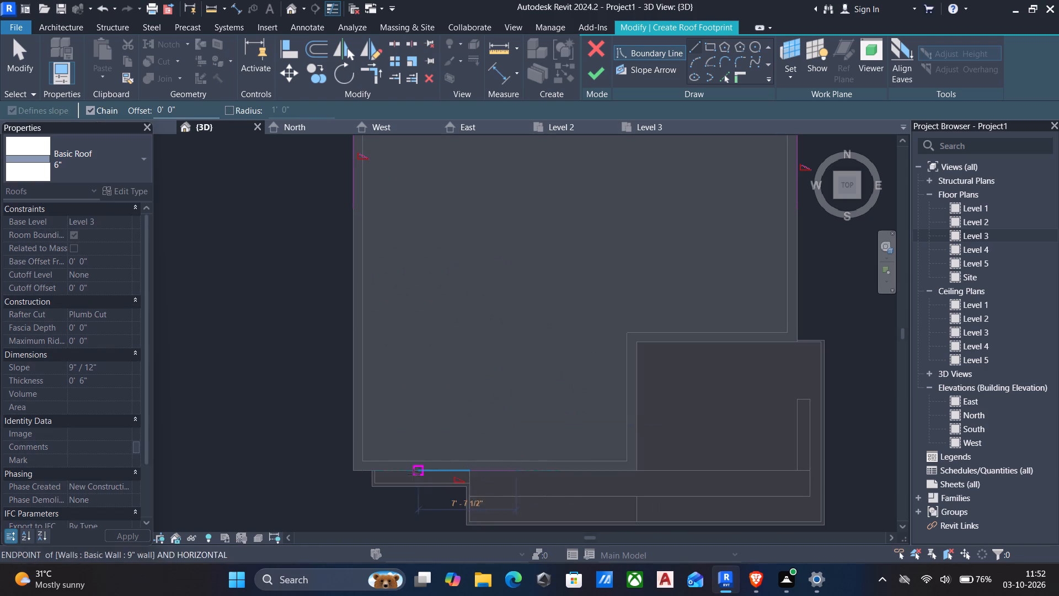
pyautogui.click(393, 473)
pyautogui.press('Escape')
# Draw two short roof boundary lines along the two perpendicular wall faces of the recessed porch corner.
pyautogui.click(641, 379)
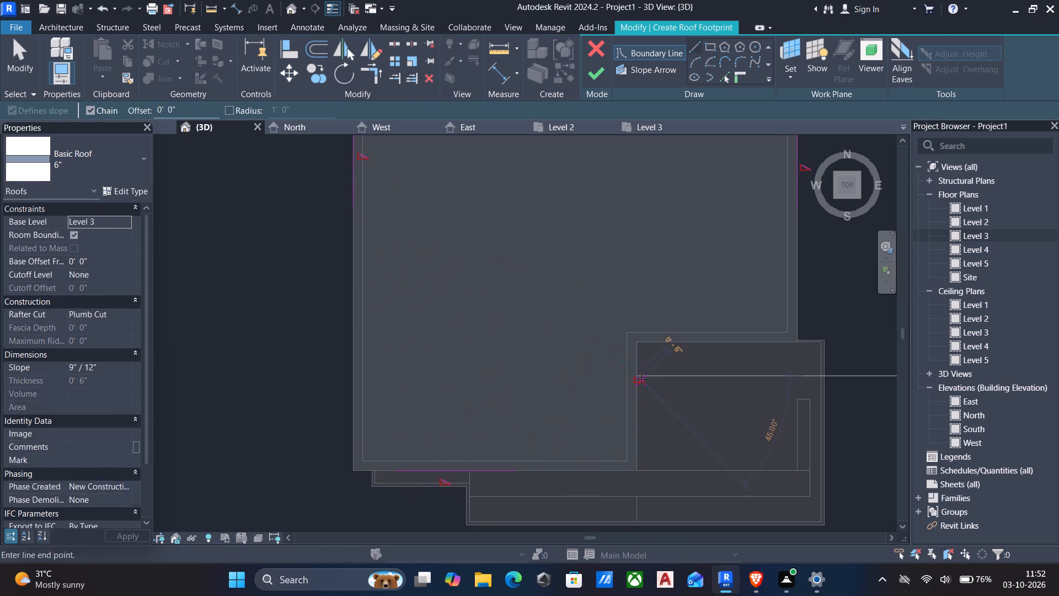
pyautogui.click(632, 439)
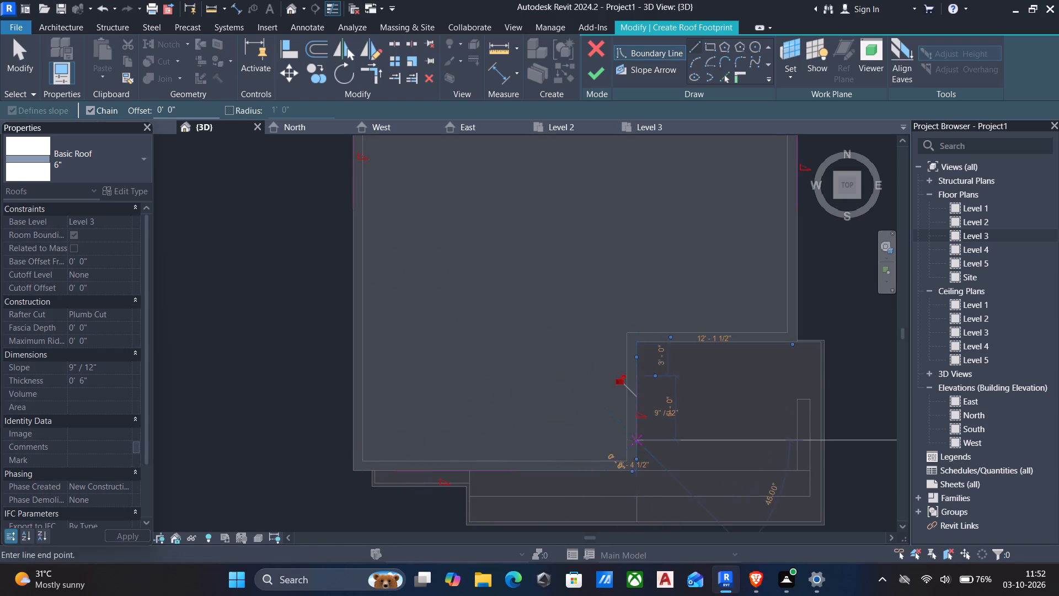
pyautogui.press('Escape')
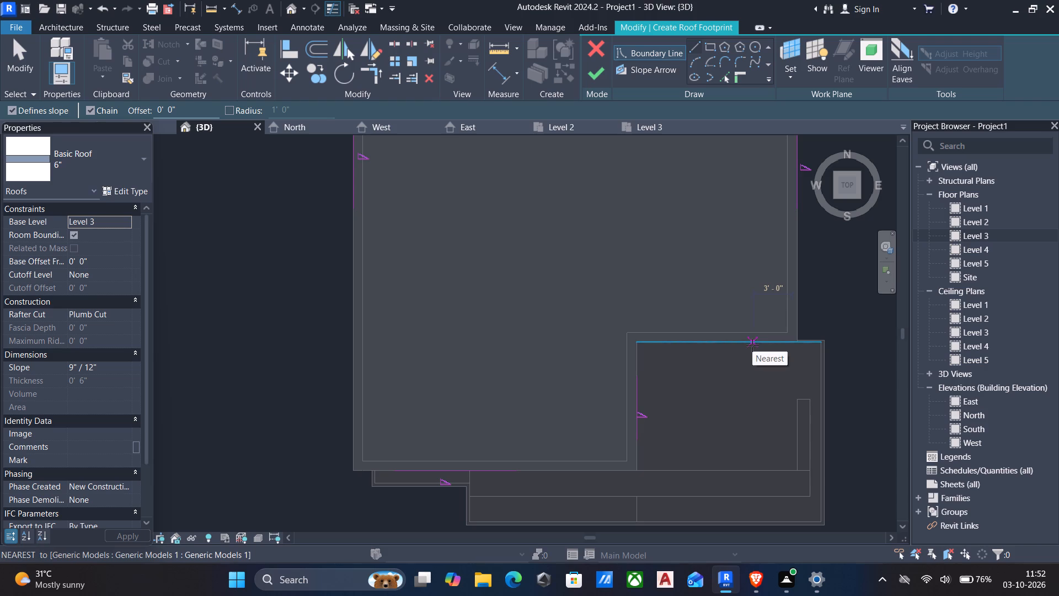
pyautogui.click(752, 345)
pyautogui.click(698, 347)
pyautogui.press('Escape')
pyautogui.scroll(-5, 692, 349)
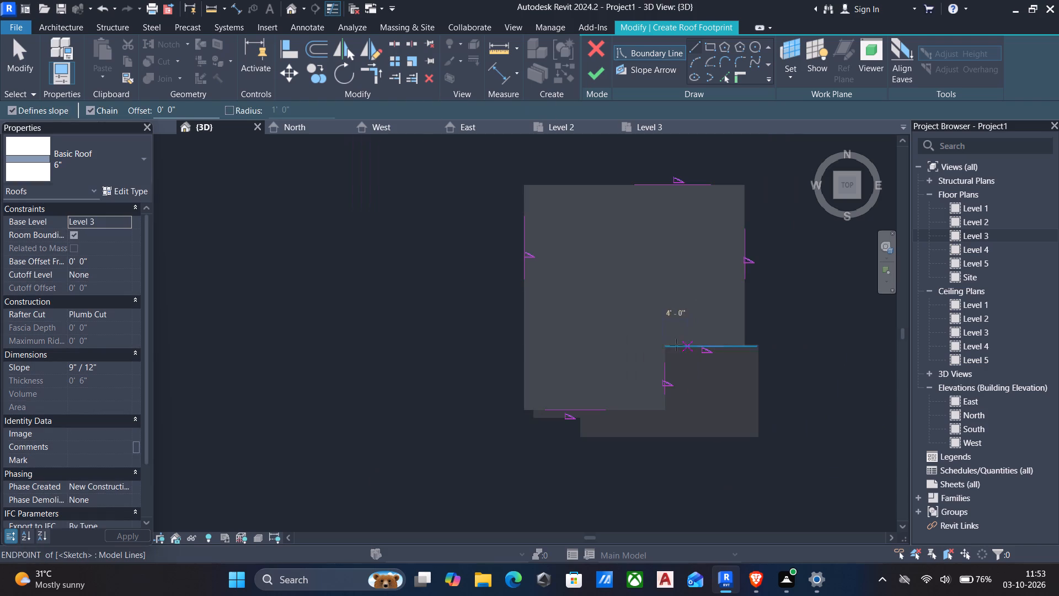
pyautogui.scroll(-1, 651, 332)
pyautogui.press('Escape')
# Trim the north, east, west and south roof boundary lines to meet at the northeast, northwest and southwest corners.
pyautogui.write('tr')
pyautogui.click(659, 202)
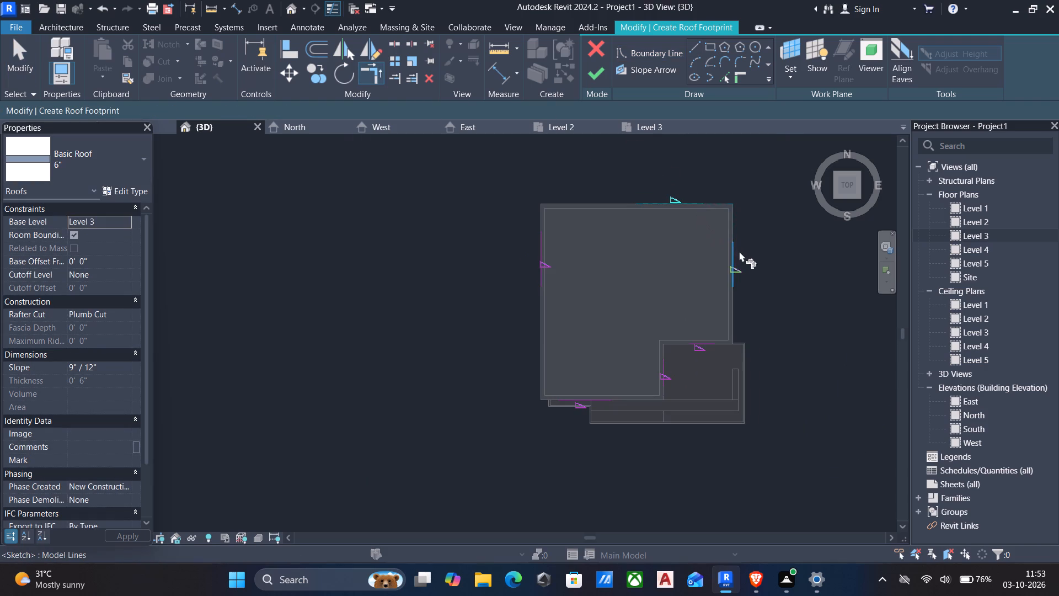
pyautogui.click(731, 249)
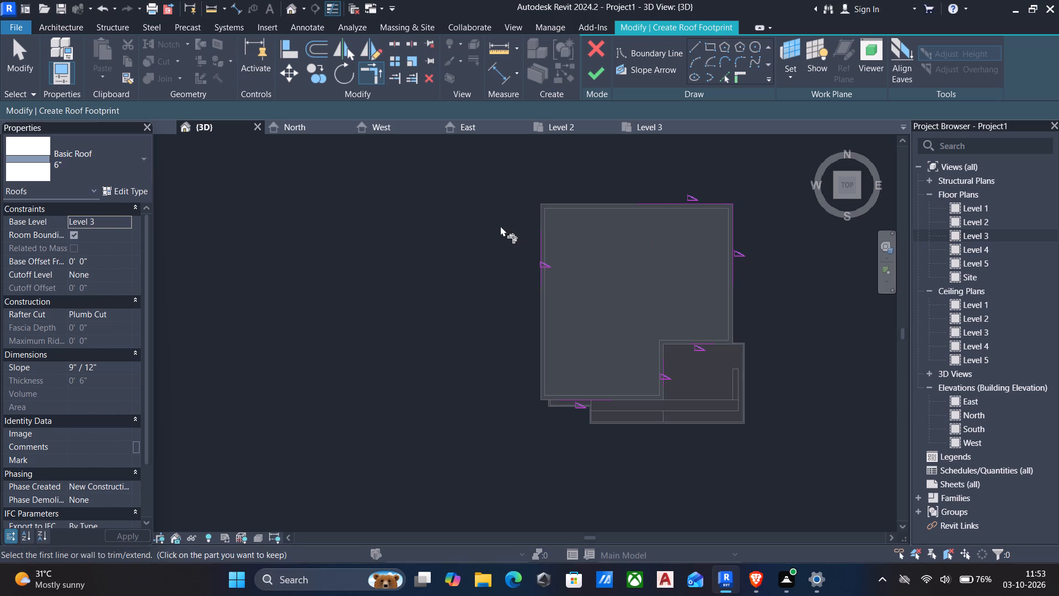
pyautogui.click(541, 243)
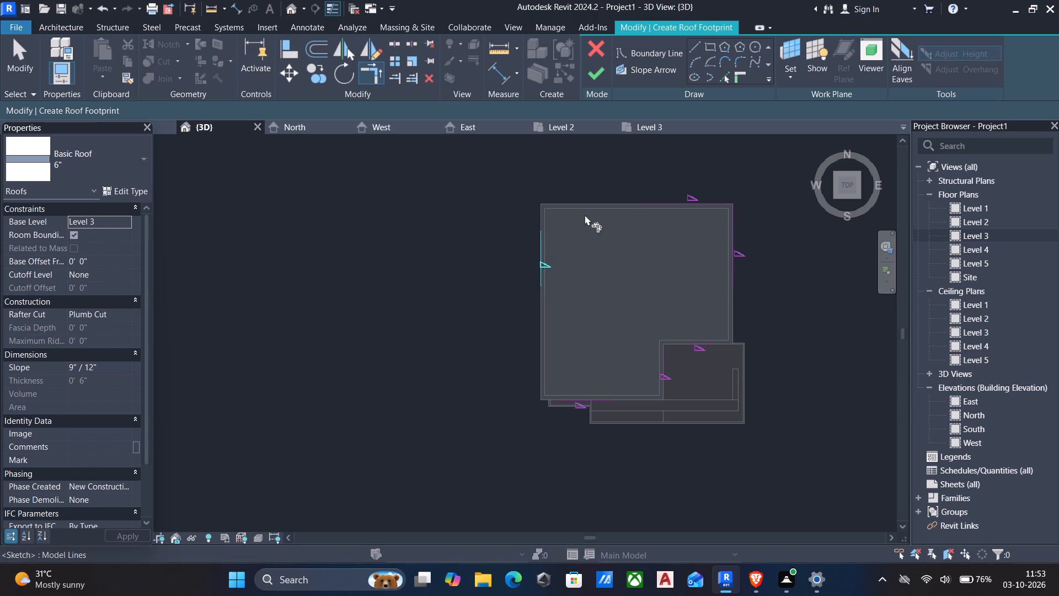
pyautogui.click(673, 202)
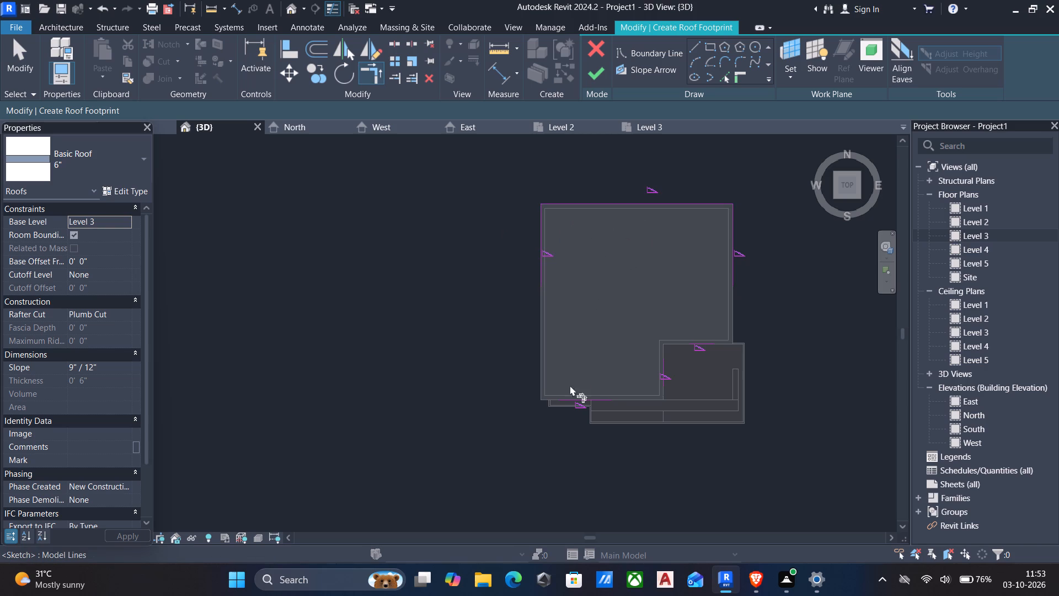
pyautogui.click(575, 399)
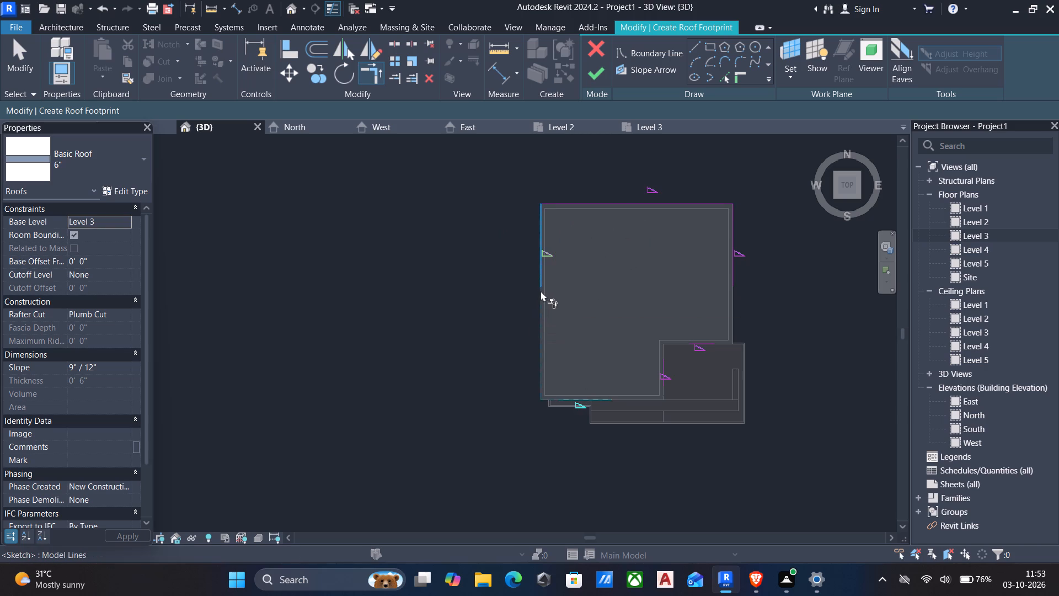
pyautogui.click(544, 284)
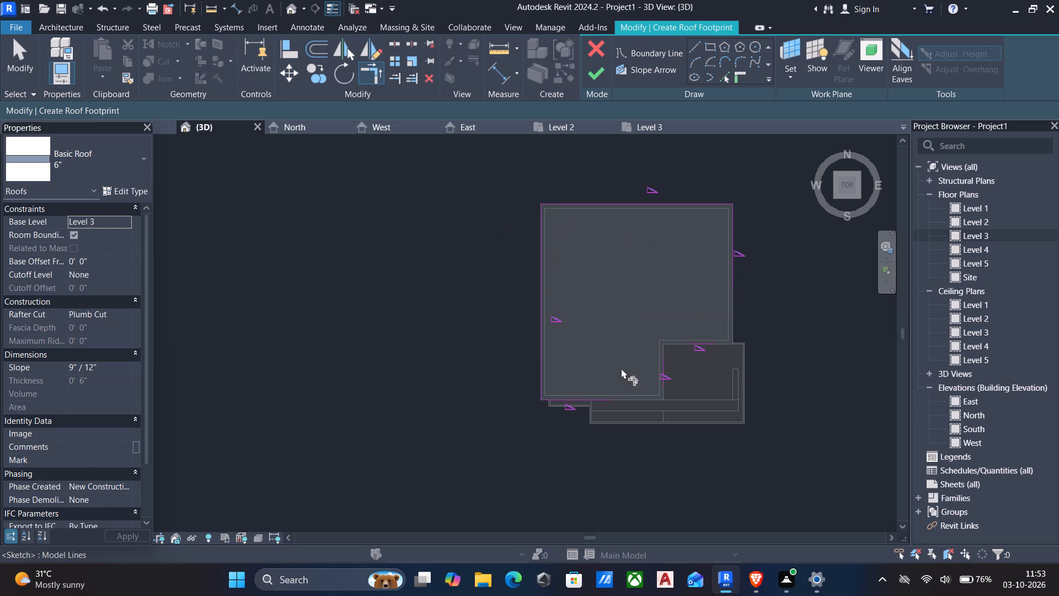
# Trim the two porch-corner boundary lines to each other and to the south and east lines, and finish the roof footprint.
pyautogui.click(667, 368)
pyautogui.click(582, 400)
pyautogui.click(689, 343)
pyautogui.click(659, 371)
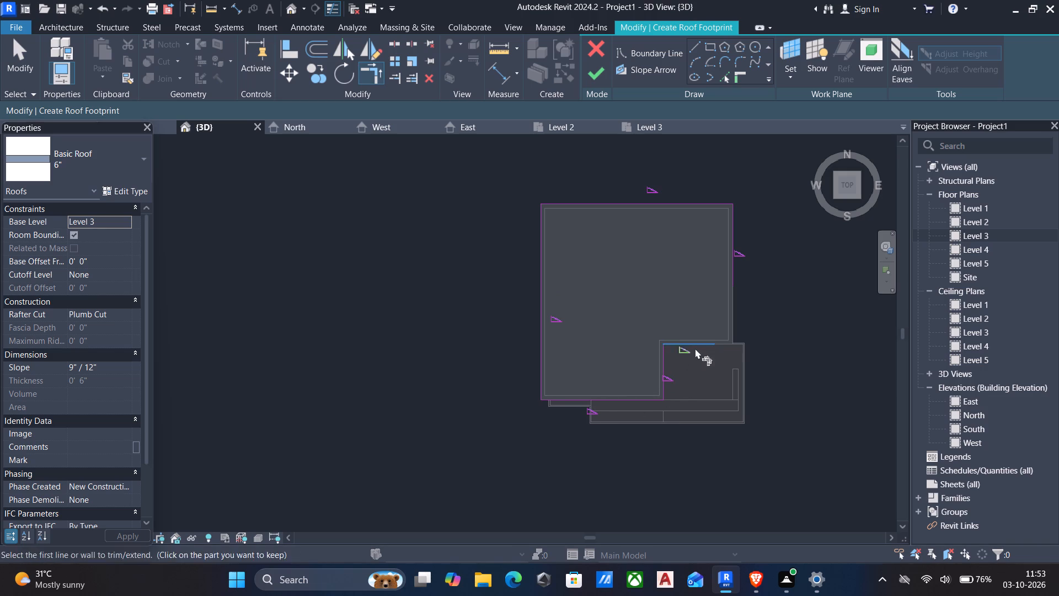
pyautogui.click(736, 233)
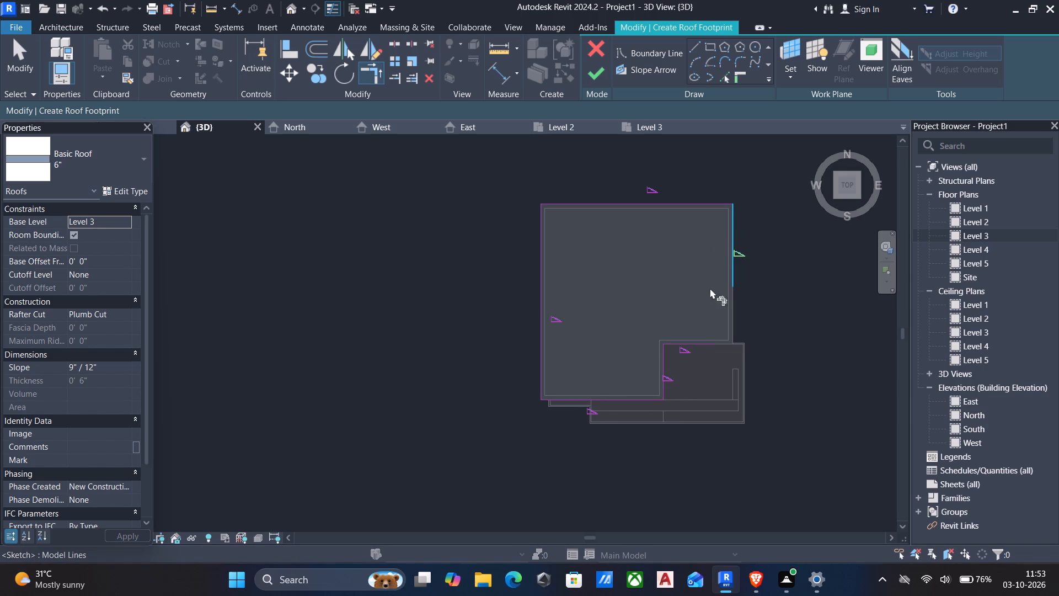
pyautogui.click(694, 342)
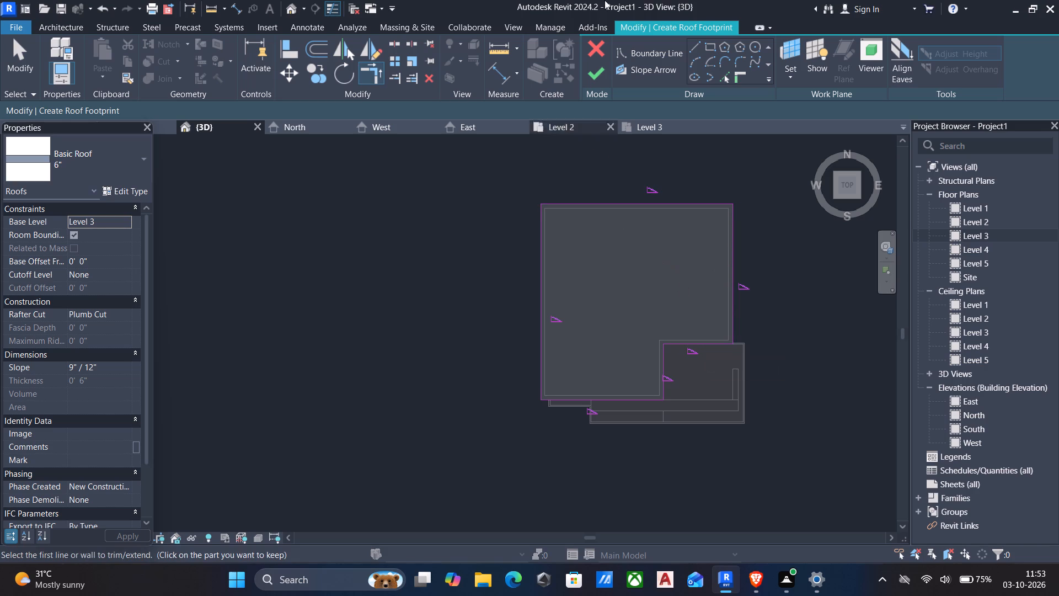
pyautogui.click(597, 81)
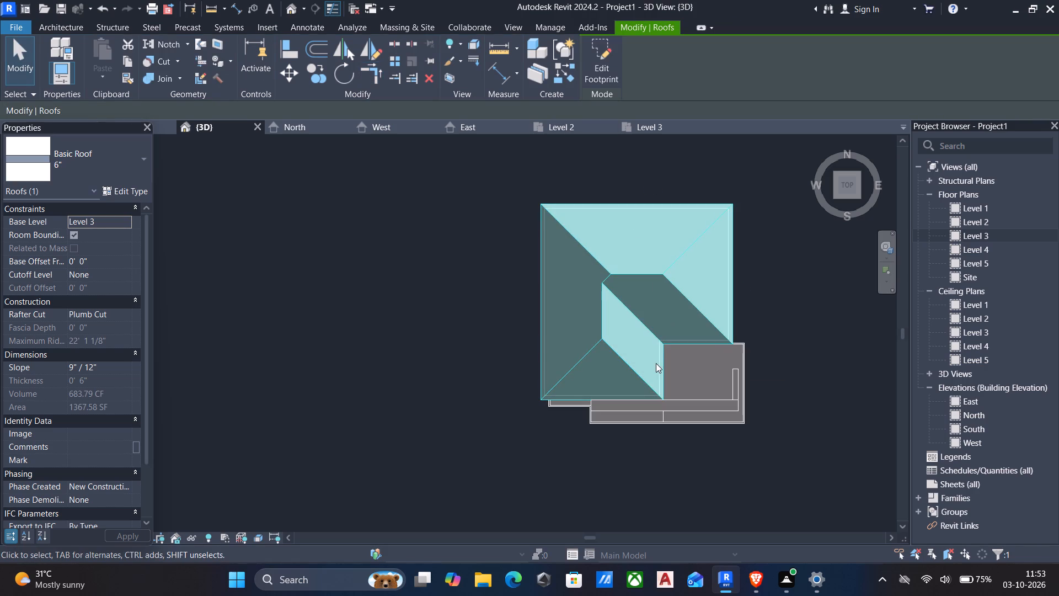
# Set the new roof's slope to 0" / 12" so that it is flat.
pyautogui.click(119, 369)
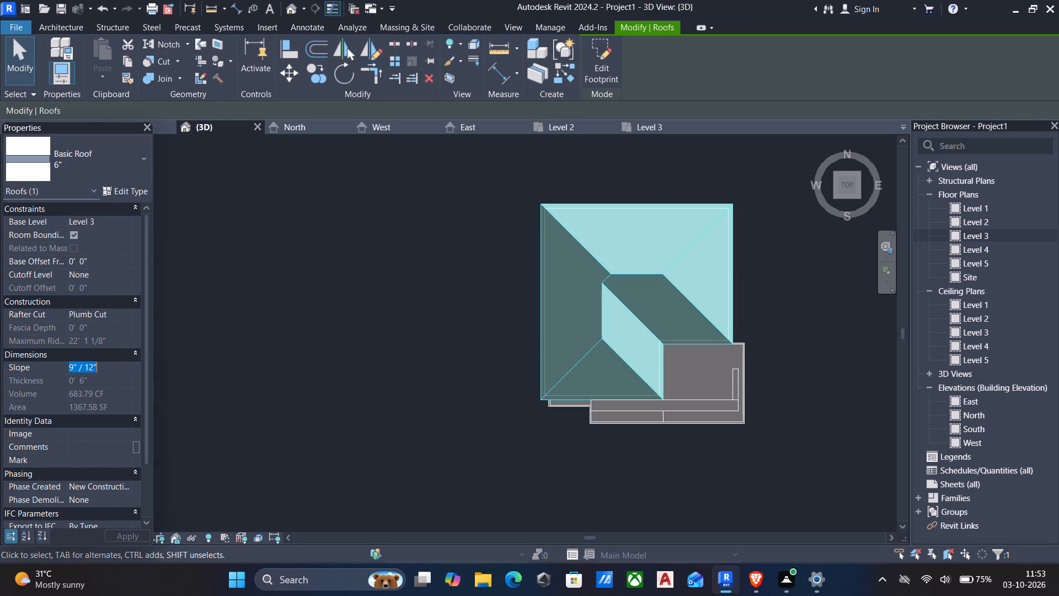
pyautogui.press('1')
pyautogui.press('BackSpace')
pyautogui.write("0'")
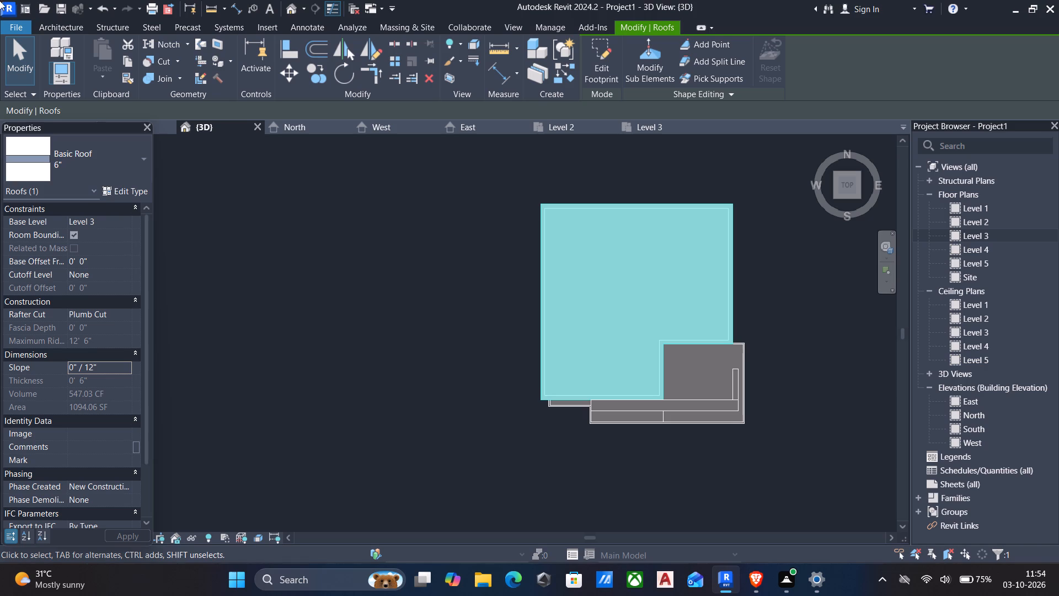
# Select the in-place generic model that forms the porch and front frame, seen from the southeast in 3D.
pyautogui.click(856, 195)
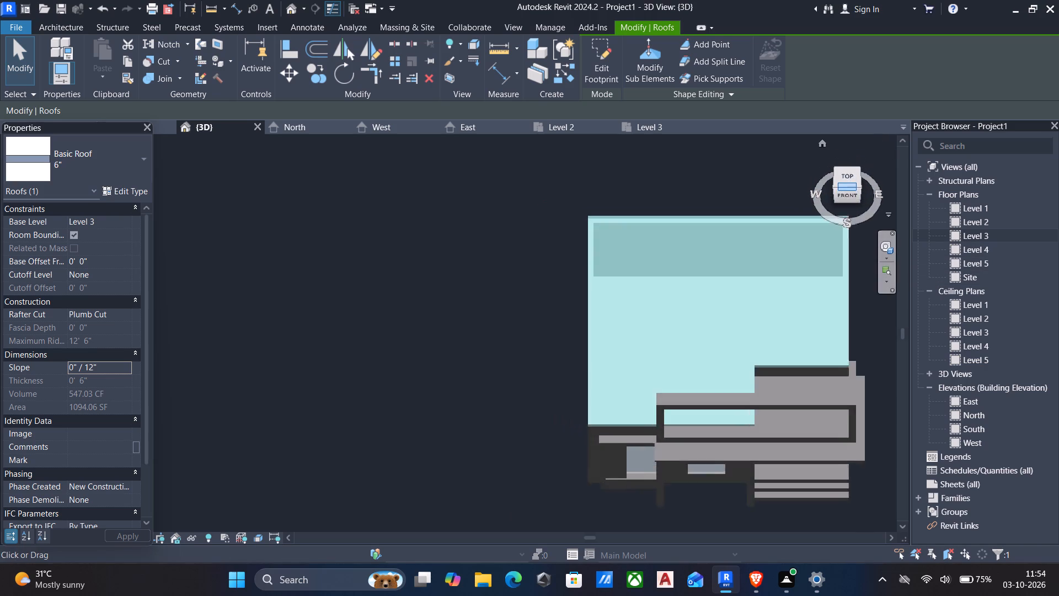
pyautogui.click(859, 188)
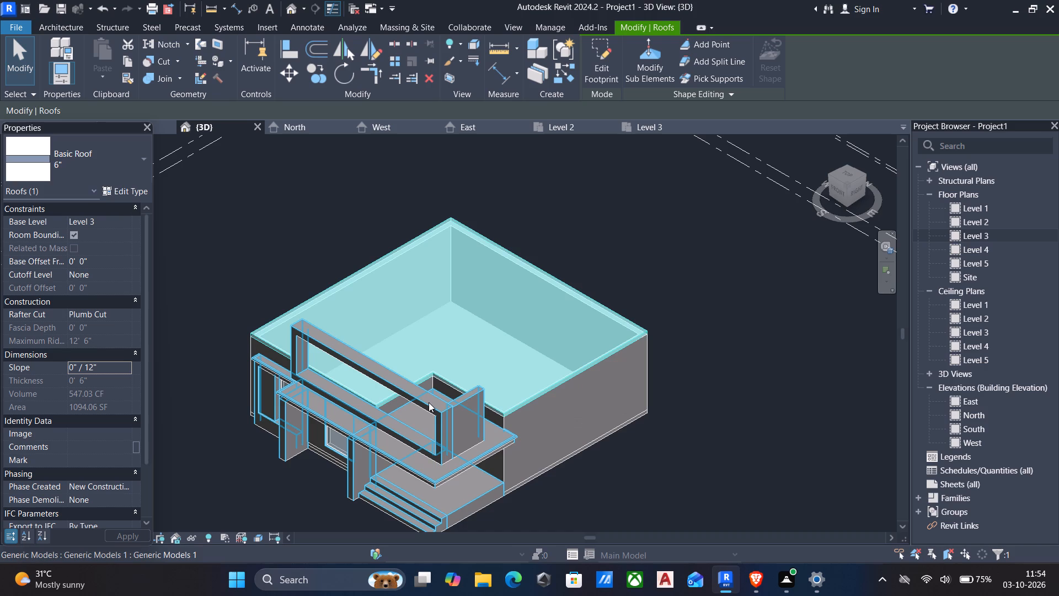
pyautogui.click(429, 402)
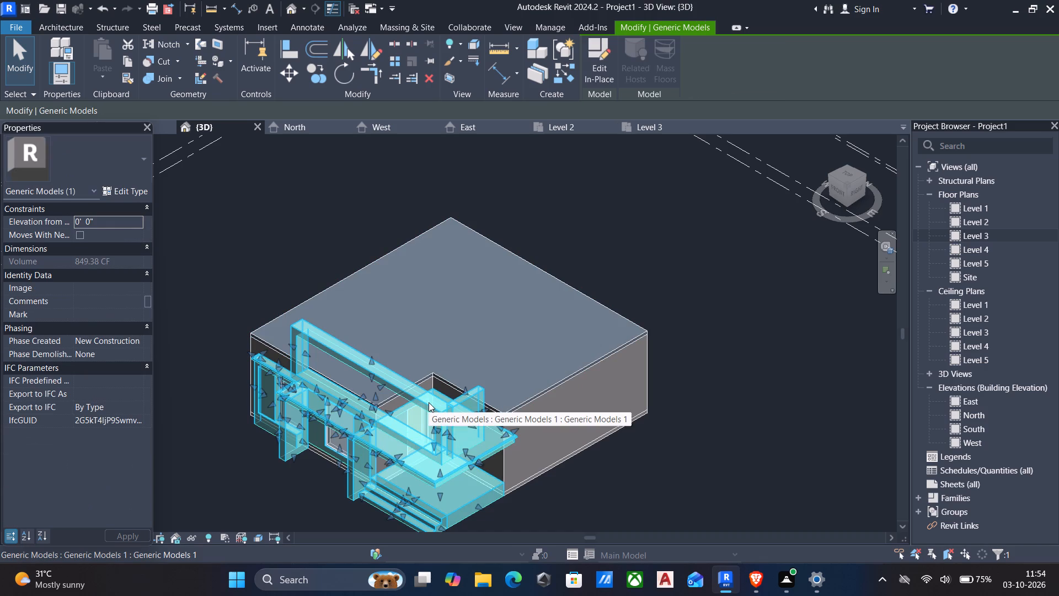
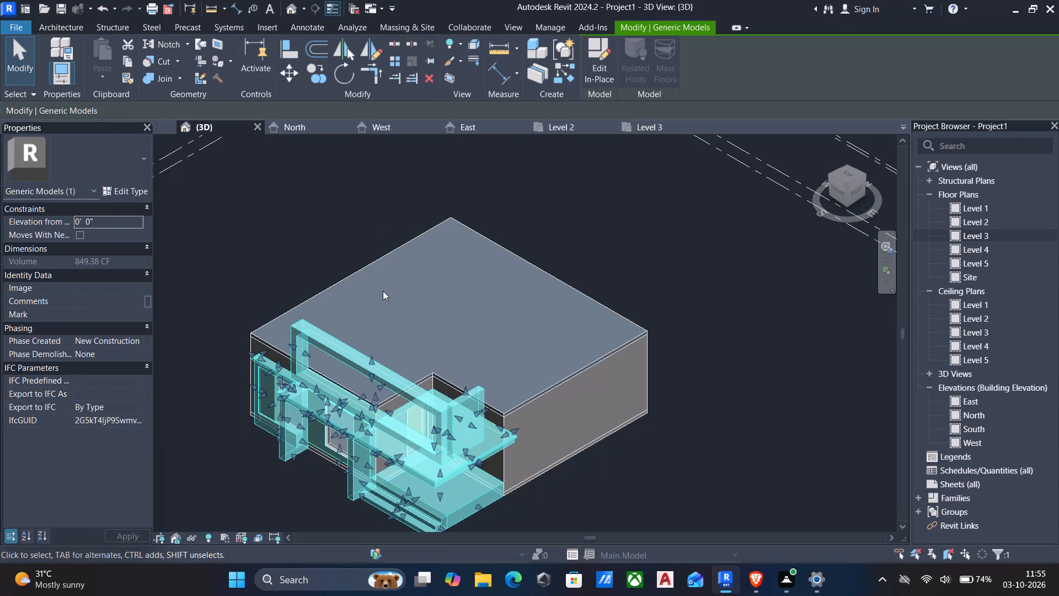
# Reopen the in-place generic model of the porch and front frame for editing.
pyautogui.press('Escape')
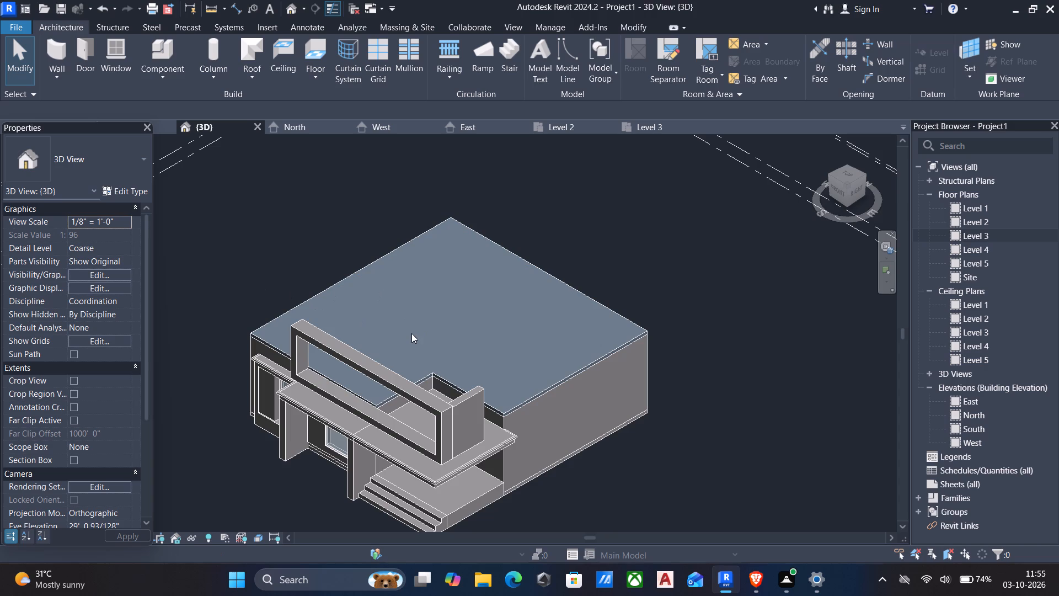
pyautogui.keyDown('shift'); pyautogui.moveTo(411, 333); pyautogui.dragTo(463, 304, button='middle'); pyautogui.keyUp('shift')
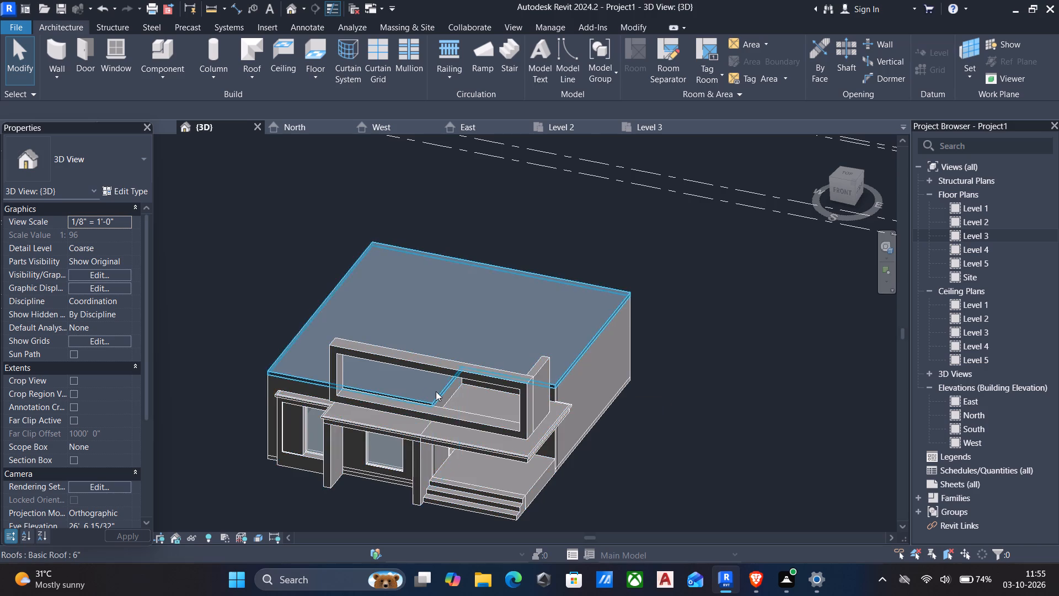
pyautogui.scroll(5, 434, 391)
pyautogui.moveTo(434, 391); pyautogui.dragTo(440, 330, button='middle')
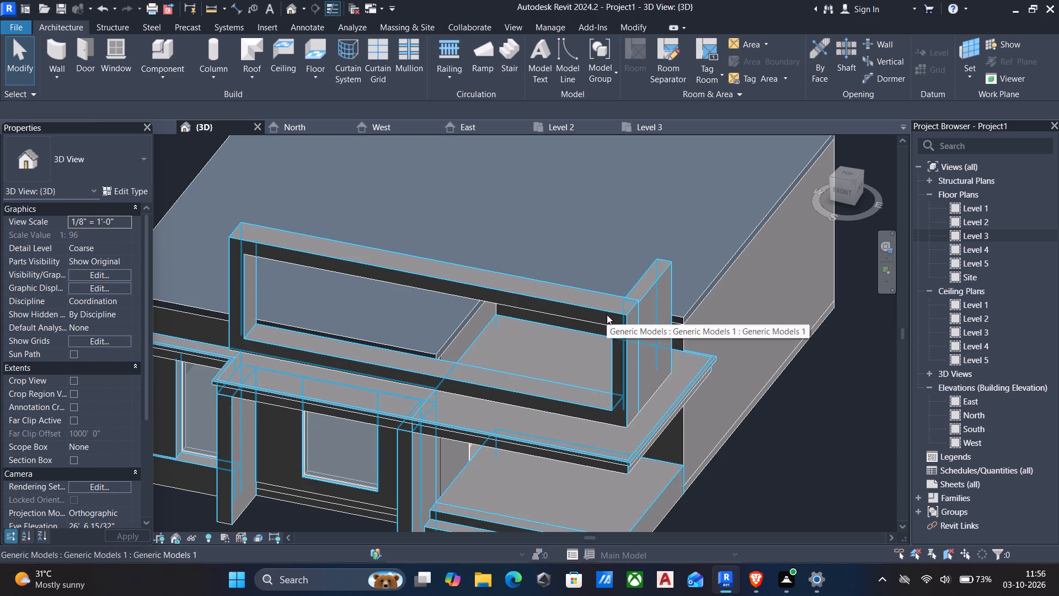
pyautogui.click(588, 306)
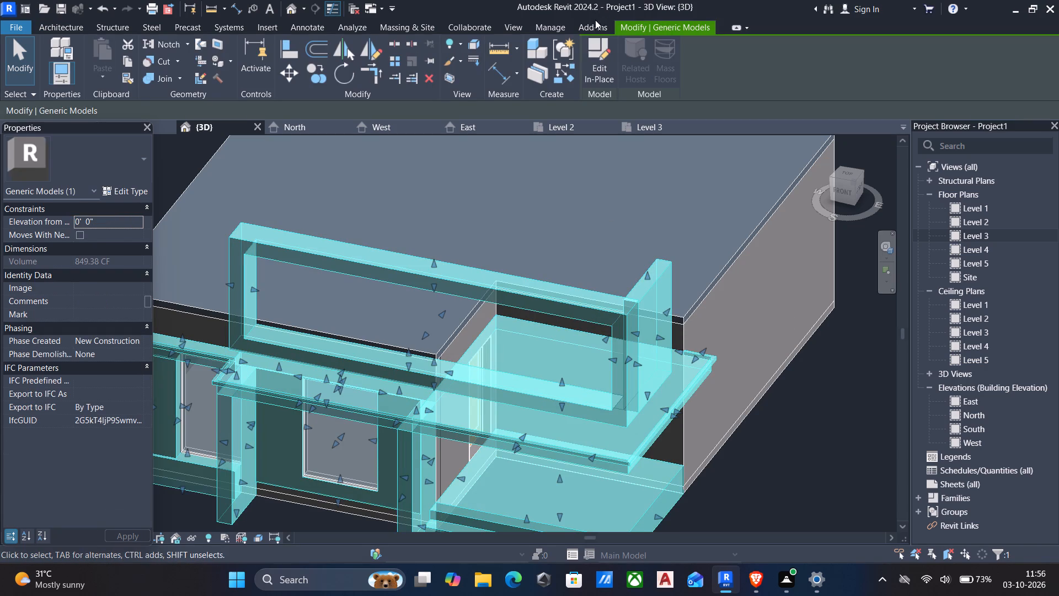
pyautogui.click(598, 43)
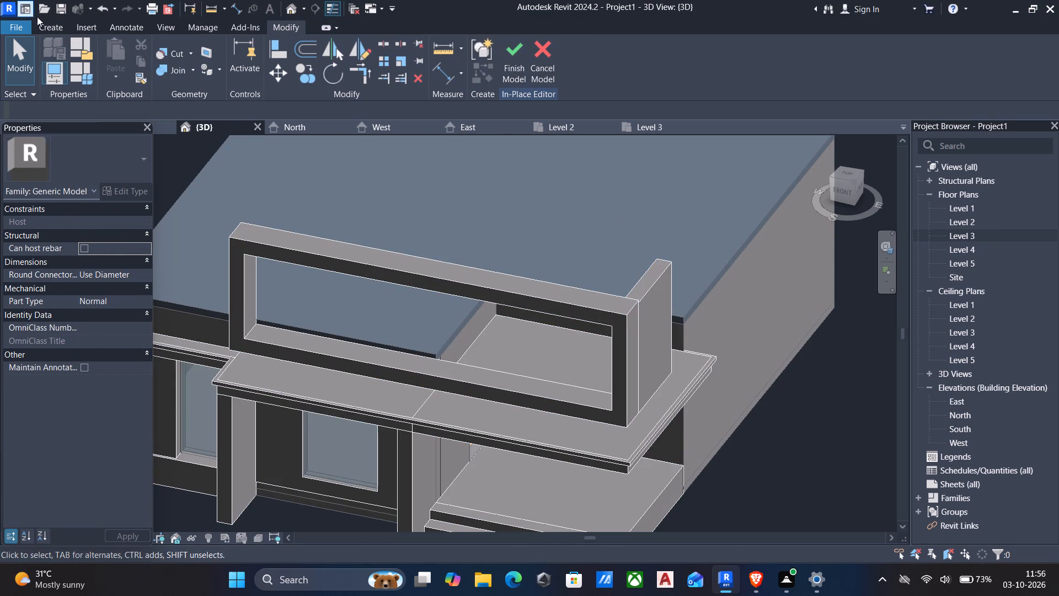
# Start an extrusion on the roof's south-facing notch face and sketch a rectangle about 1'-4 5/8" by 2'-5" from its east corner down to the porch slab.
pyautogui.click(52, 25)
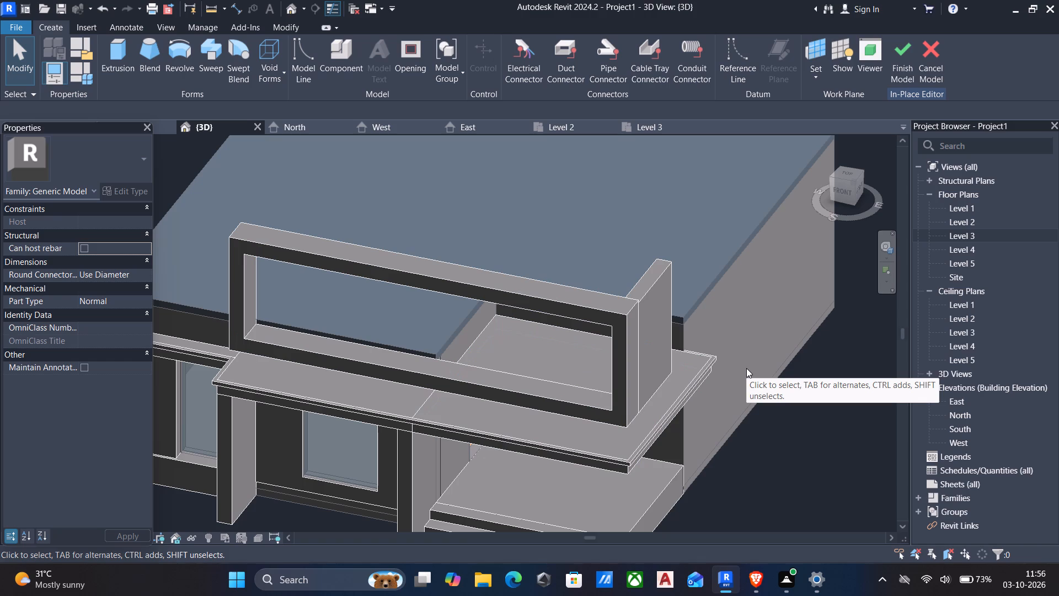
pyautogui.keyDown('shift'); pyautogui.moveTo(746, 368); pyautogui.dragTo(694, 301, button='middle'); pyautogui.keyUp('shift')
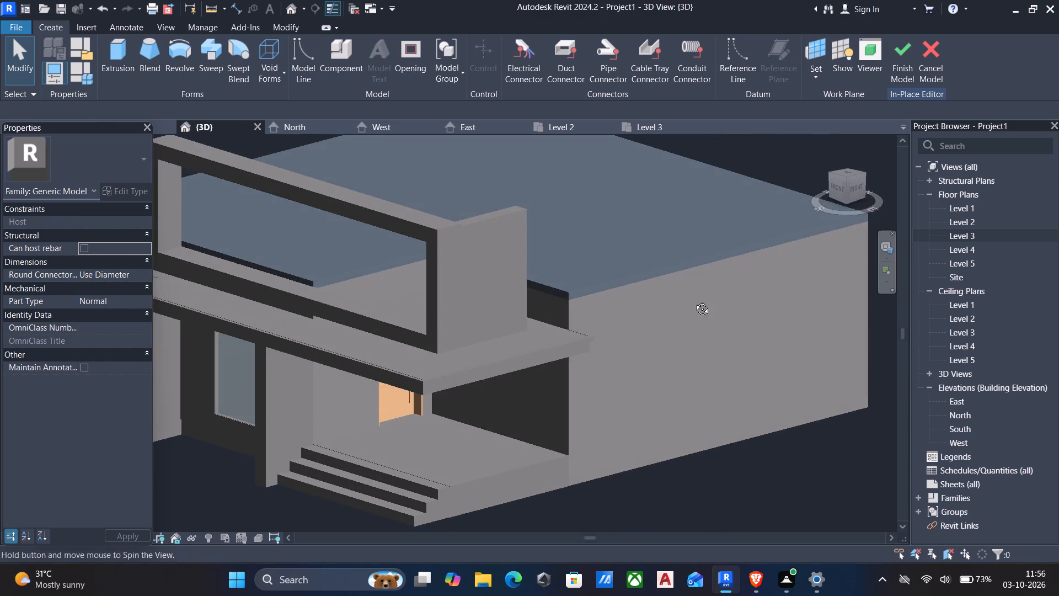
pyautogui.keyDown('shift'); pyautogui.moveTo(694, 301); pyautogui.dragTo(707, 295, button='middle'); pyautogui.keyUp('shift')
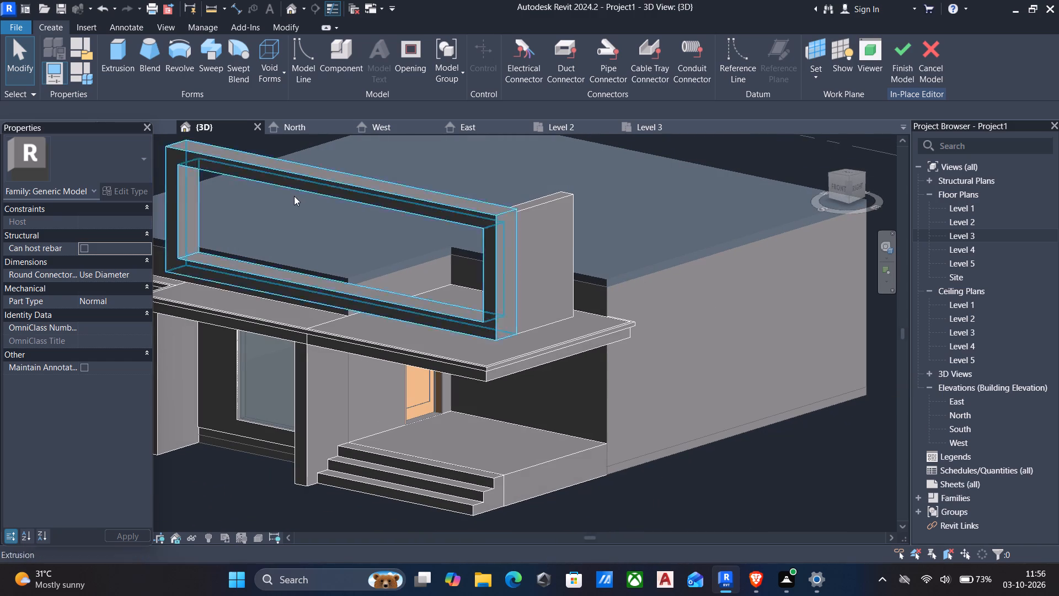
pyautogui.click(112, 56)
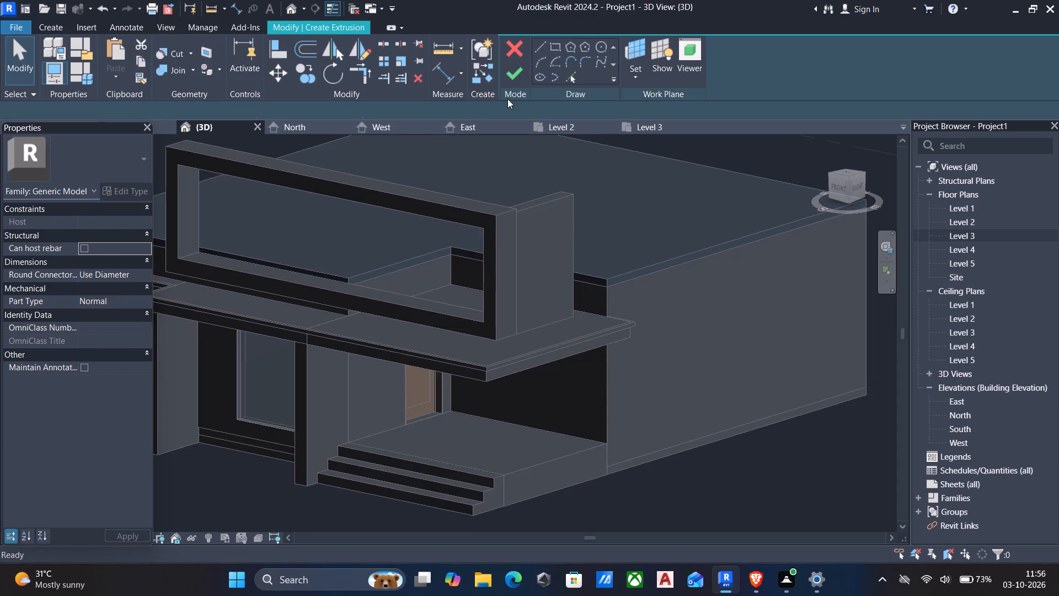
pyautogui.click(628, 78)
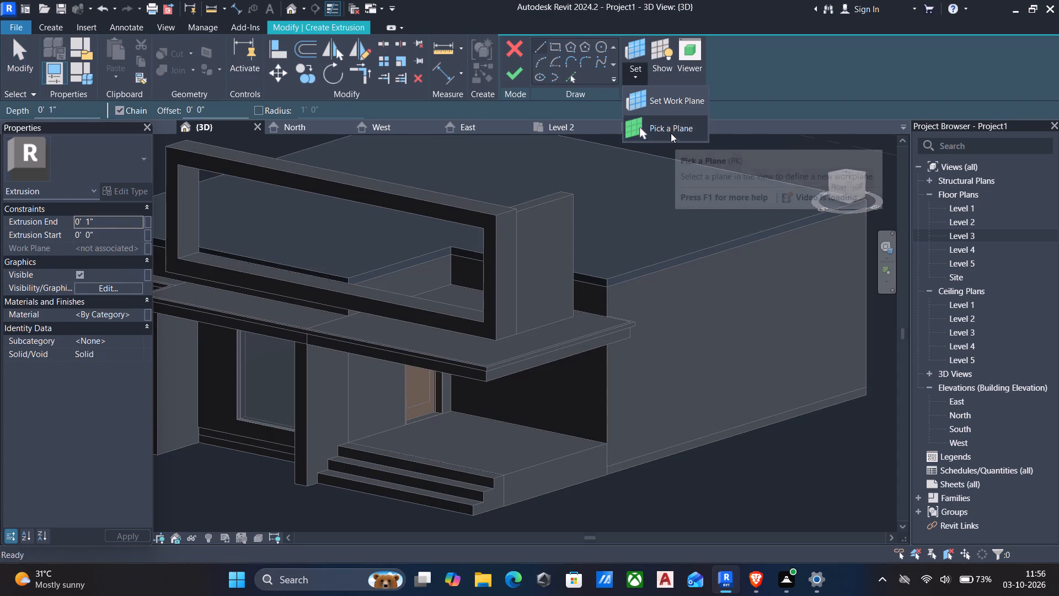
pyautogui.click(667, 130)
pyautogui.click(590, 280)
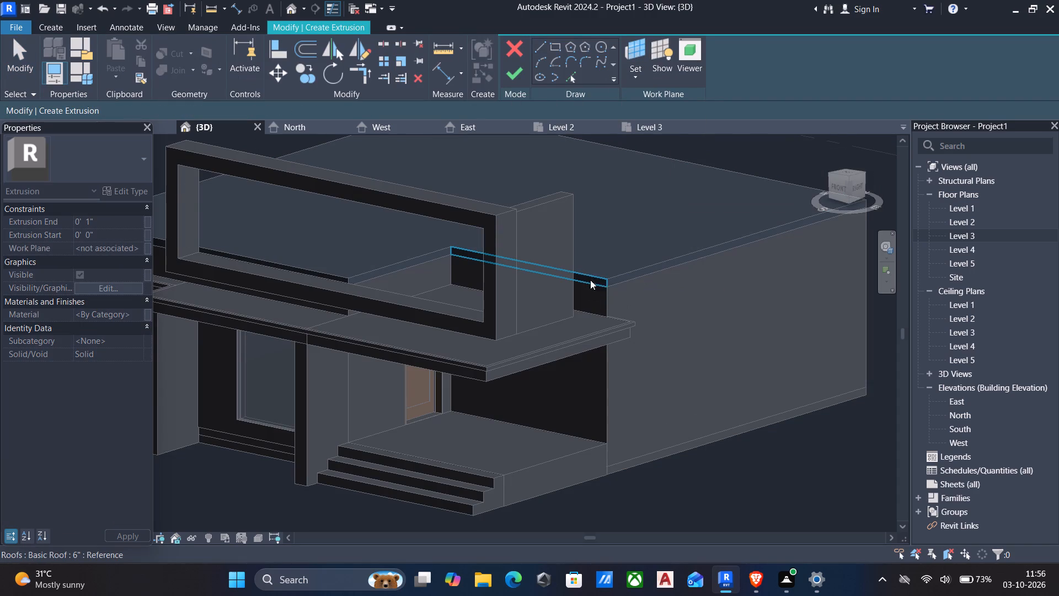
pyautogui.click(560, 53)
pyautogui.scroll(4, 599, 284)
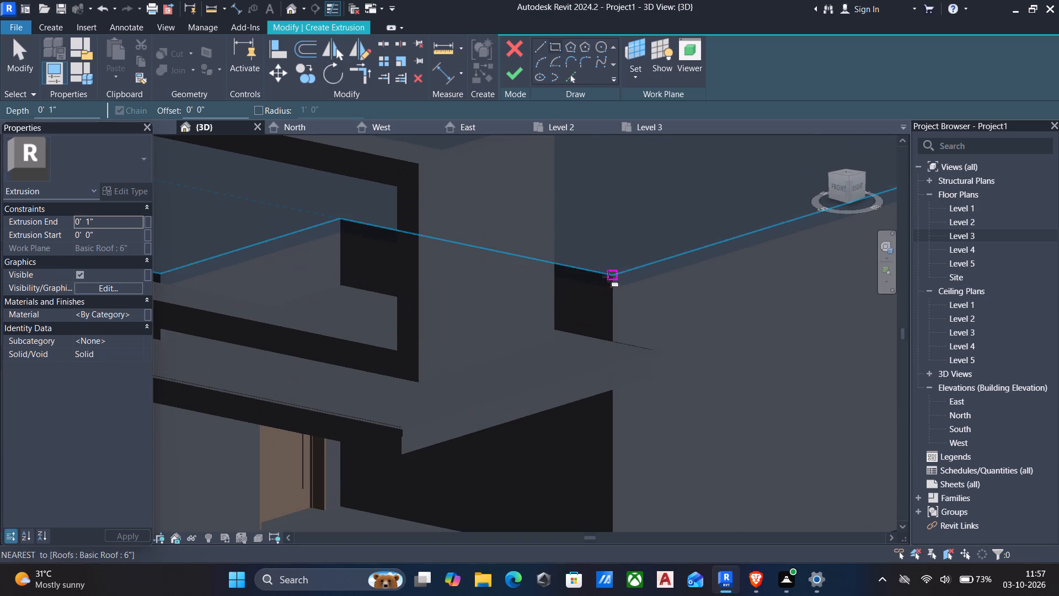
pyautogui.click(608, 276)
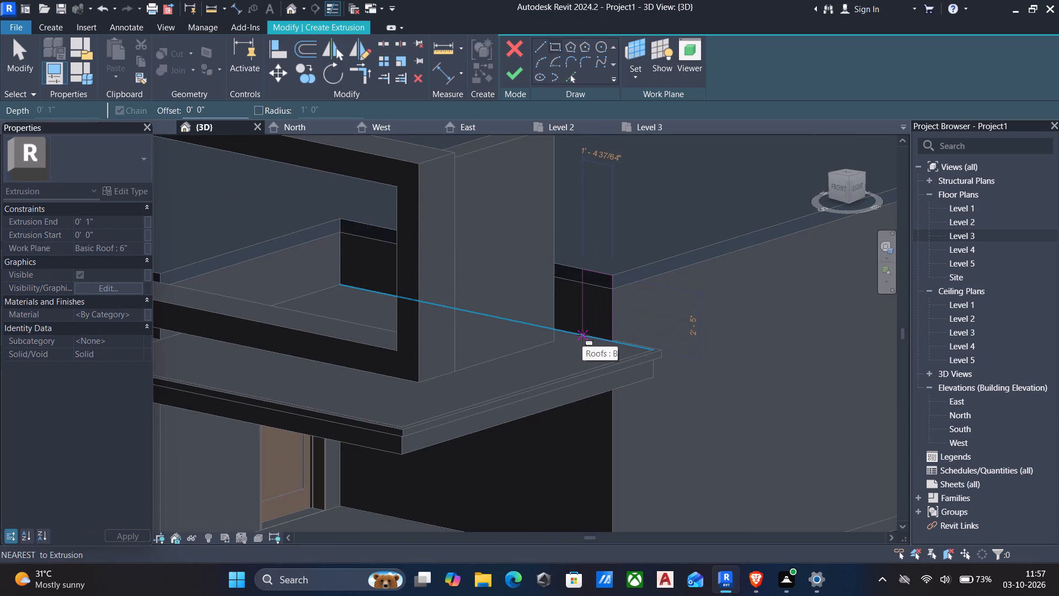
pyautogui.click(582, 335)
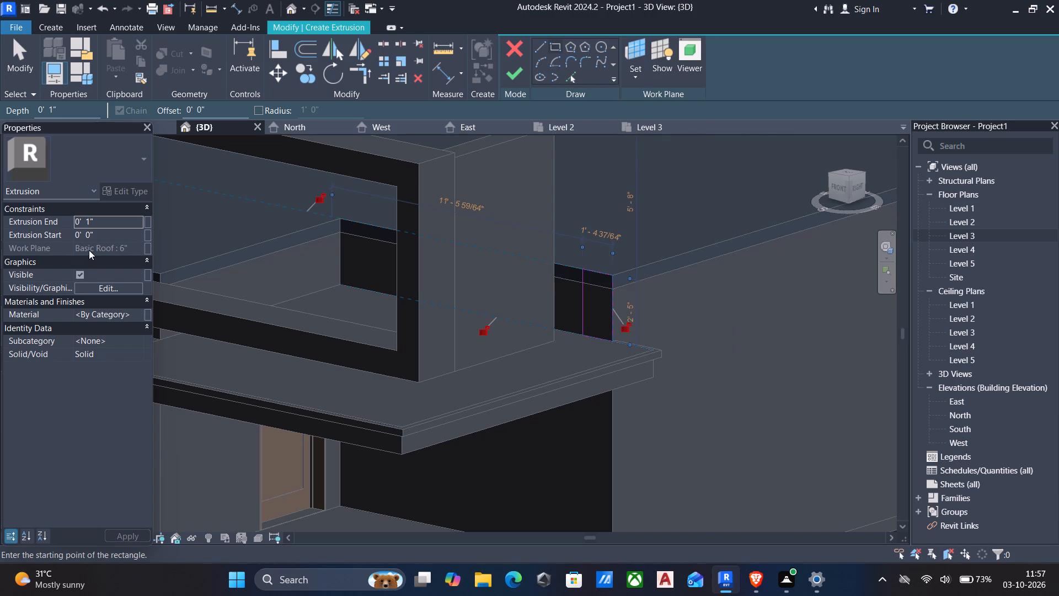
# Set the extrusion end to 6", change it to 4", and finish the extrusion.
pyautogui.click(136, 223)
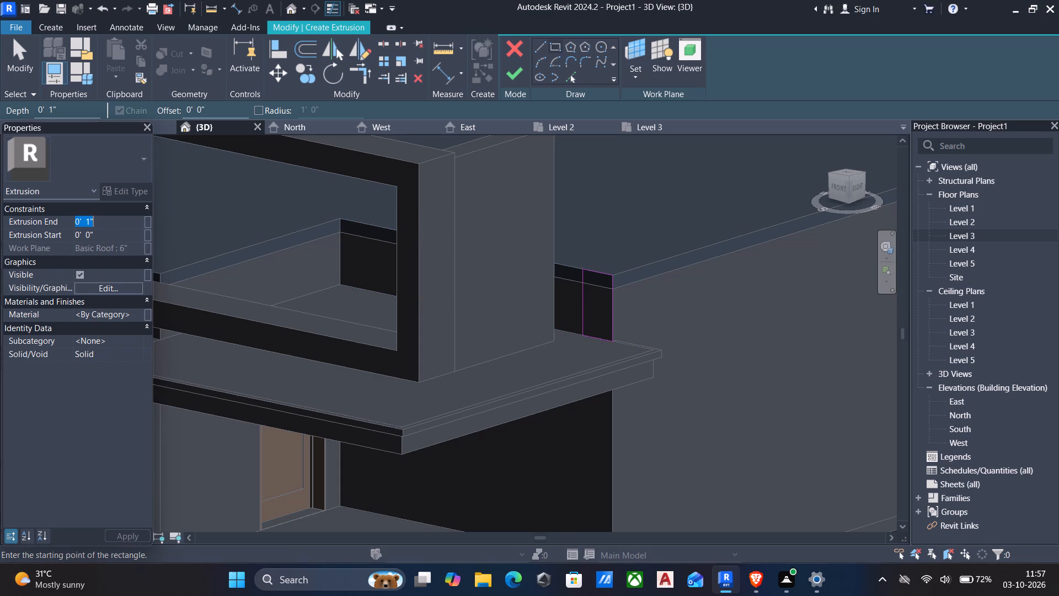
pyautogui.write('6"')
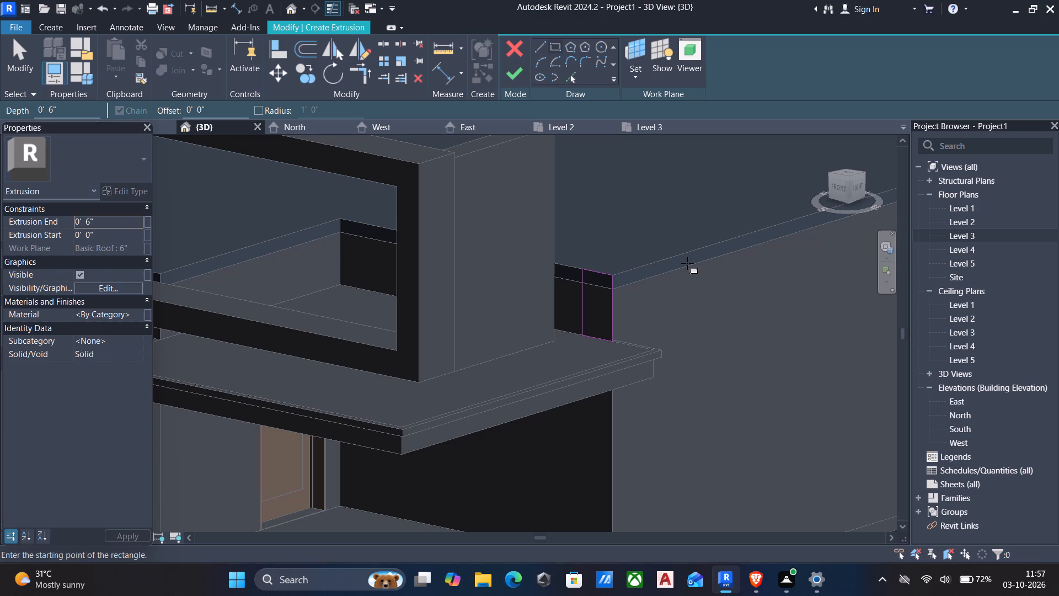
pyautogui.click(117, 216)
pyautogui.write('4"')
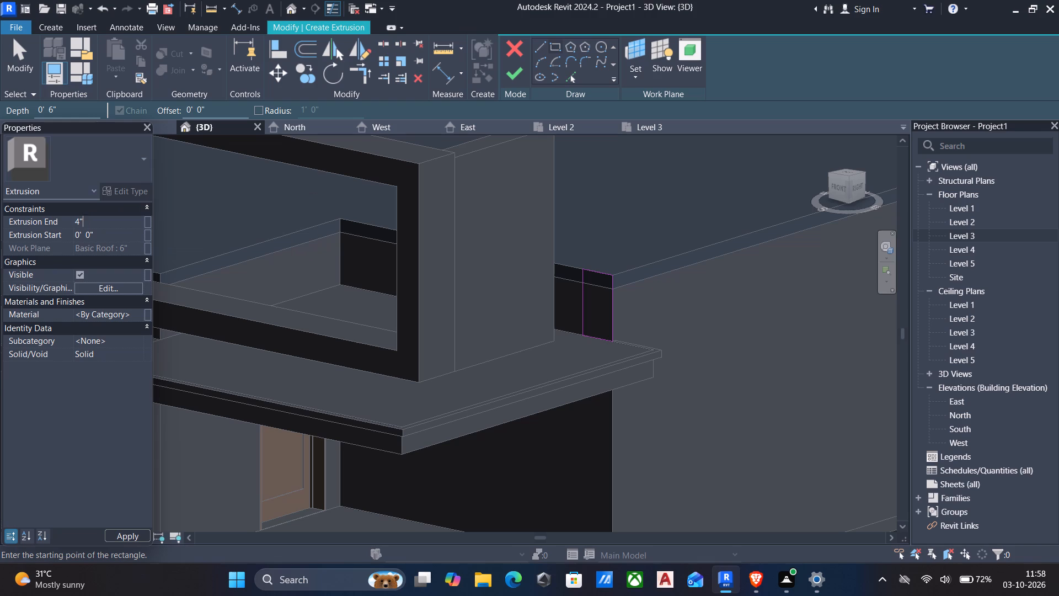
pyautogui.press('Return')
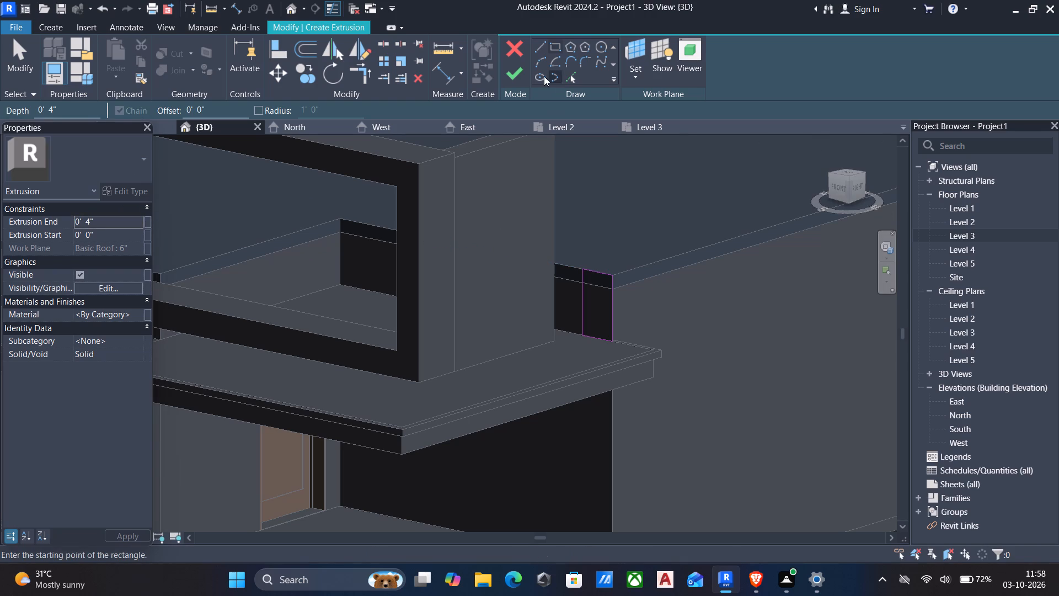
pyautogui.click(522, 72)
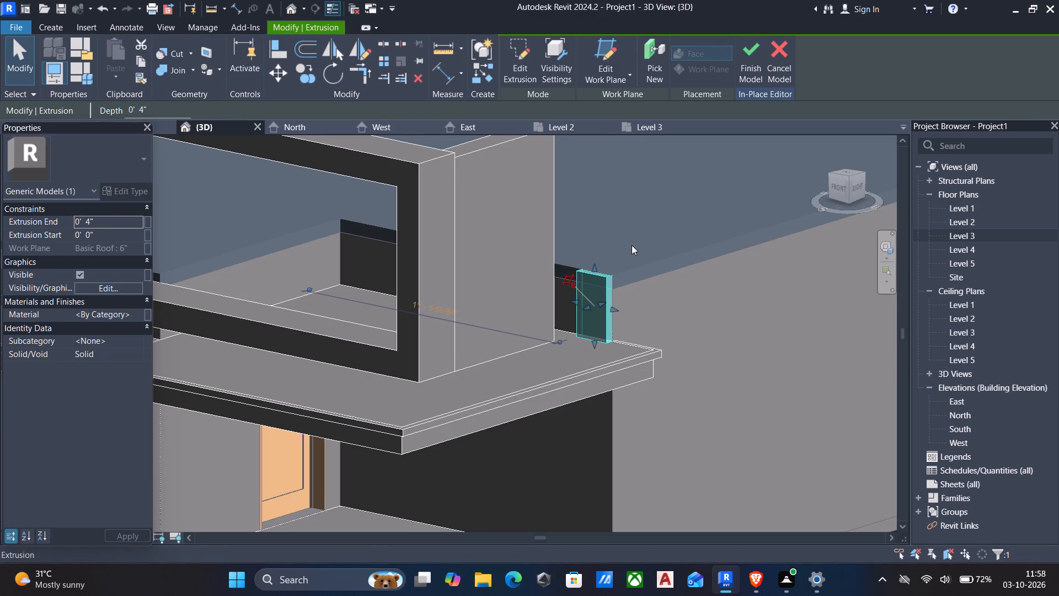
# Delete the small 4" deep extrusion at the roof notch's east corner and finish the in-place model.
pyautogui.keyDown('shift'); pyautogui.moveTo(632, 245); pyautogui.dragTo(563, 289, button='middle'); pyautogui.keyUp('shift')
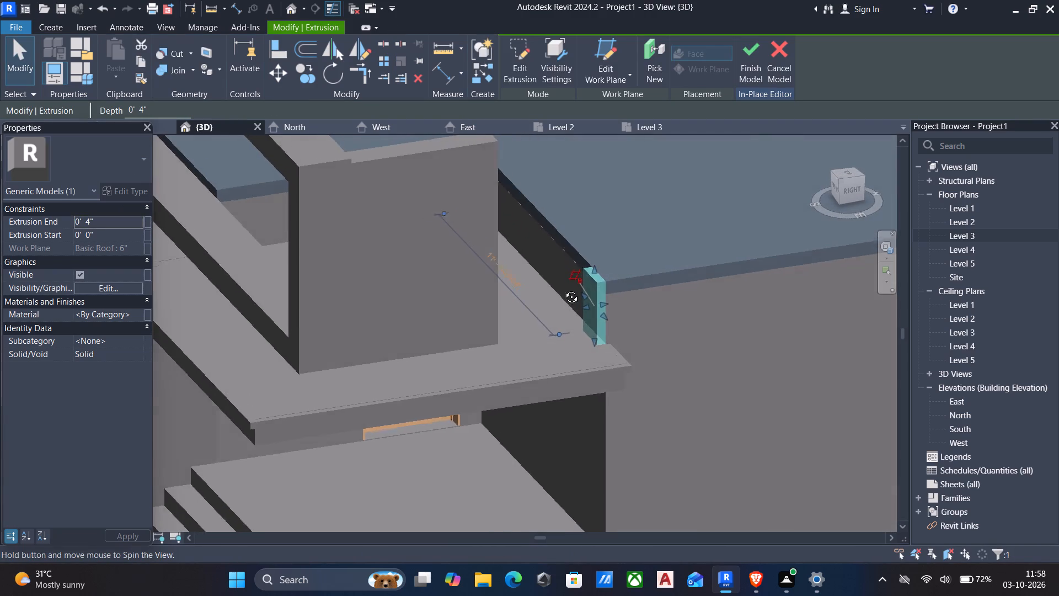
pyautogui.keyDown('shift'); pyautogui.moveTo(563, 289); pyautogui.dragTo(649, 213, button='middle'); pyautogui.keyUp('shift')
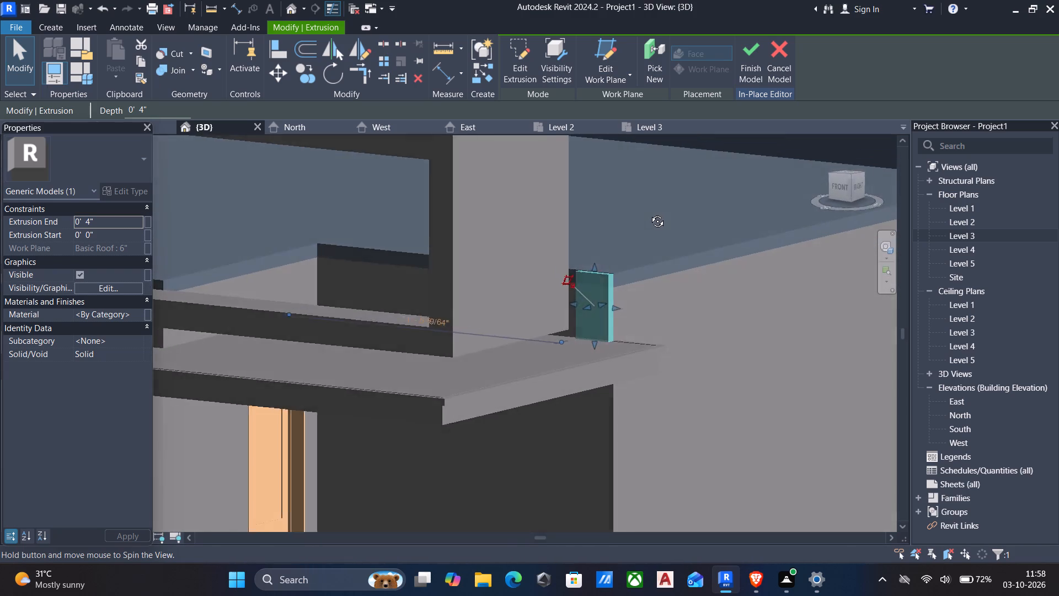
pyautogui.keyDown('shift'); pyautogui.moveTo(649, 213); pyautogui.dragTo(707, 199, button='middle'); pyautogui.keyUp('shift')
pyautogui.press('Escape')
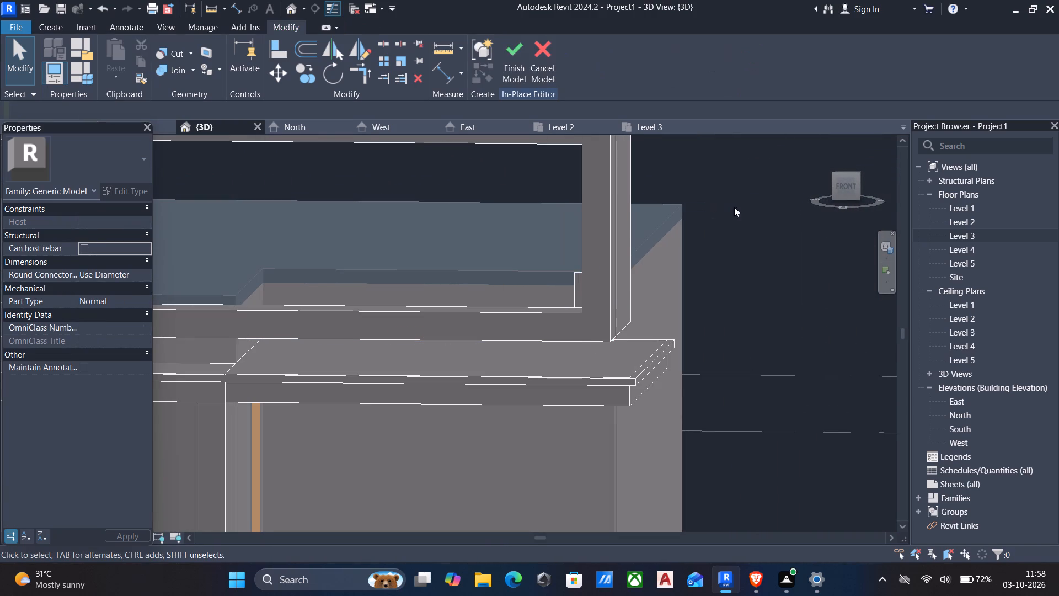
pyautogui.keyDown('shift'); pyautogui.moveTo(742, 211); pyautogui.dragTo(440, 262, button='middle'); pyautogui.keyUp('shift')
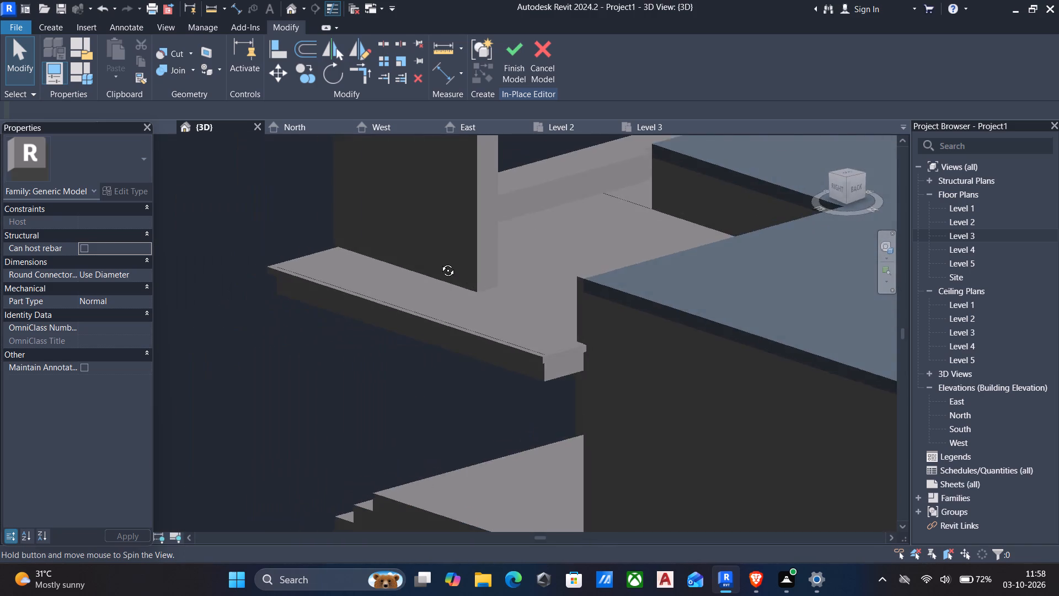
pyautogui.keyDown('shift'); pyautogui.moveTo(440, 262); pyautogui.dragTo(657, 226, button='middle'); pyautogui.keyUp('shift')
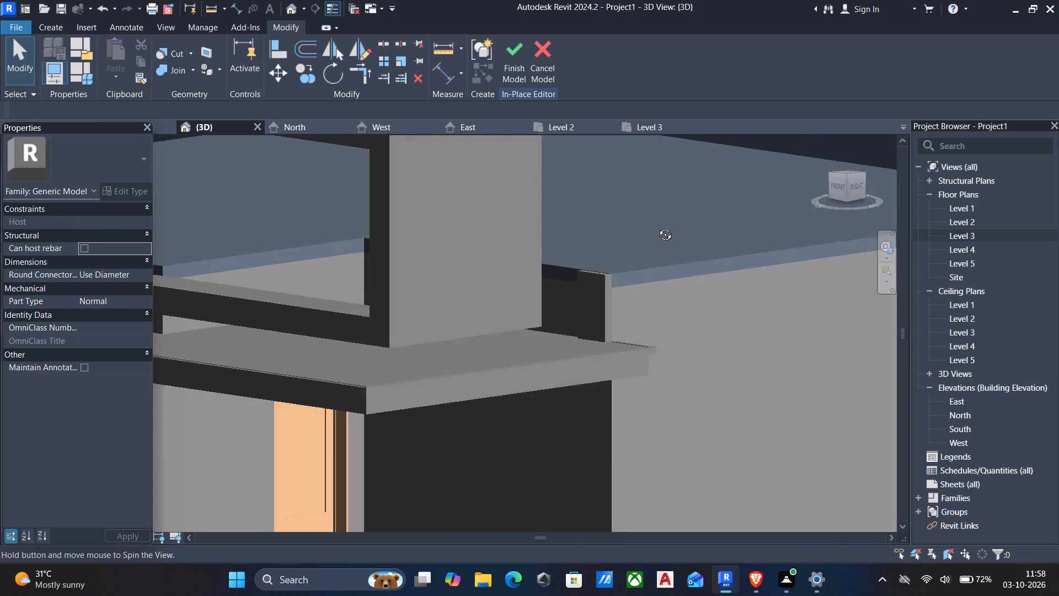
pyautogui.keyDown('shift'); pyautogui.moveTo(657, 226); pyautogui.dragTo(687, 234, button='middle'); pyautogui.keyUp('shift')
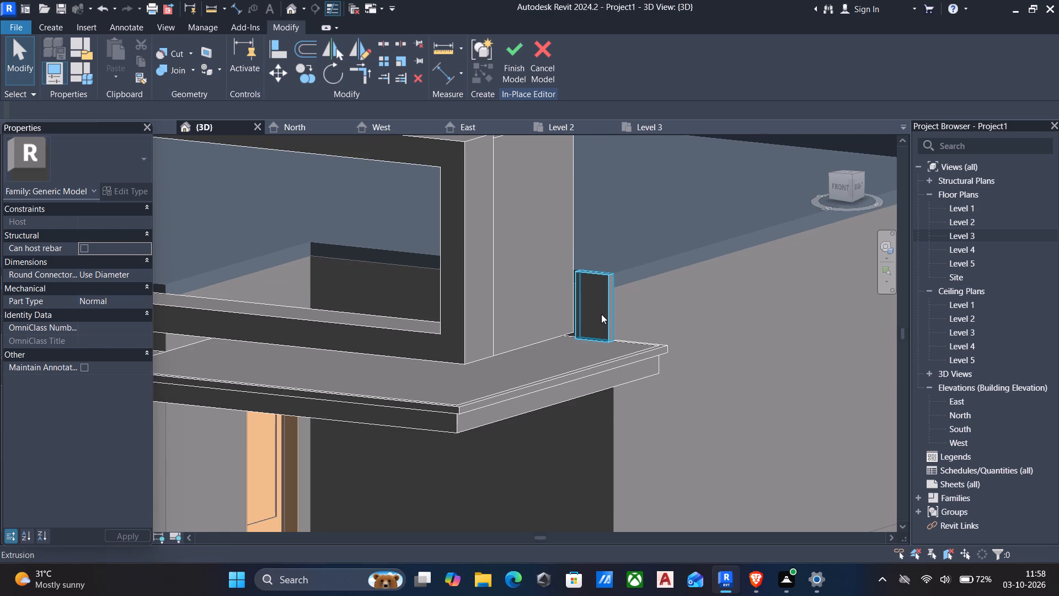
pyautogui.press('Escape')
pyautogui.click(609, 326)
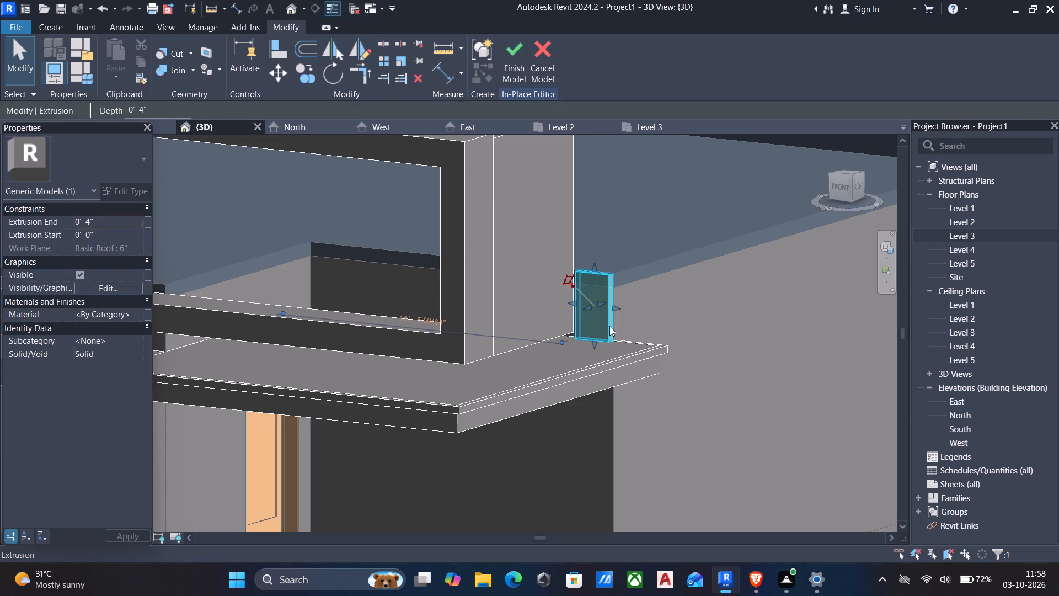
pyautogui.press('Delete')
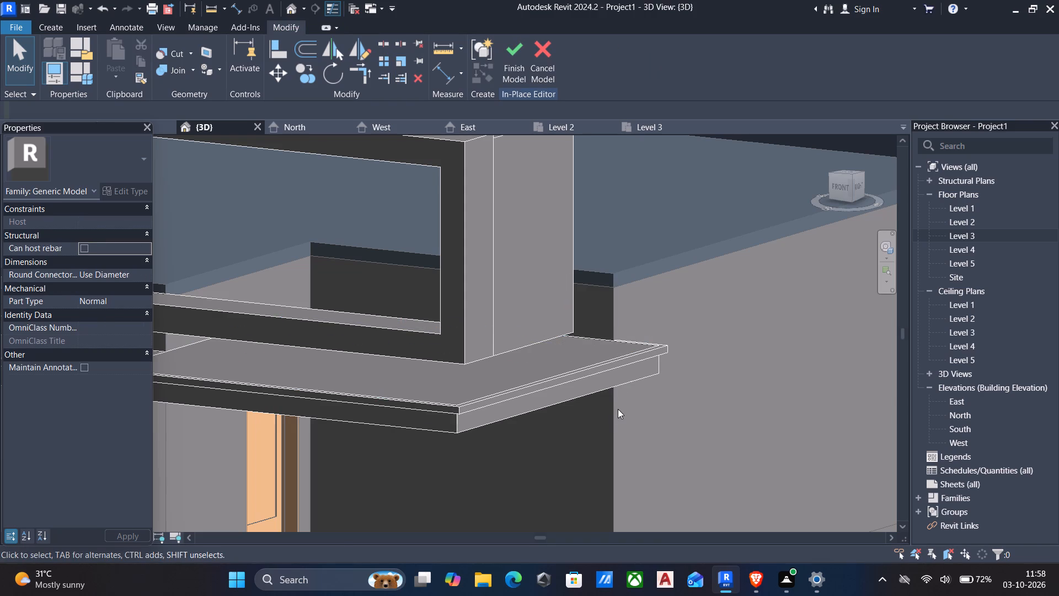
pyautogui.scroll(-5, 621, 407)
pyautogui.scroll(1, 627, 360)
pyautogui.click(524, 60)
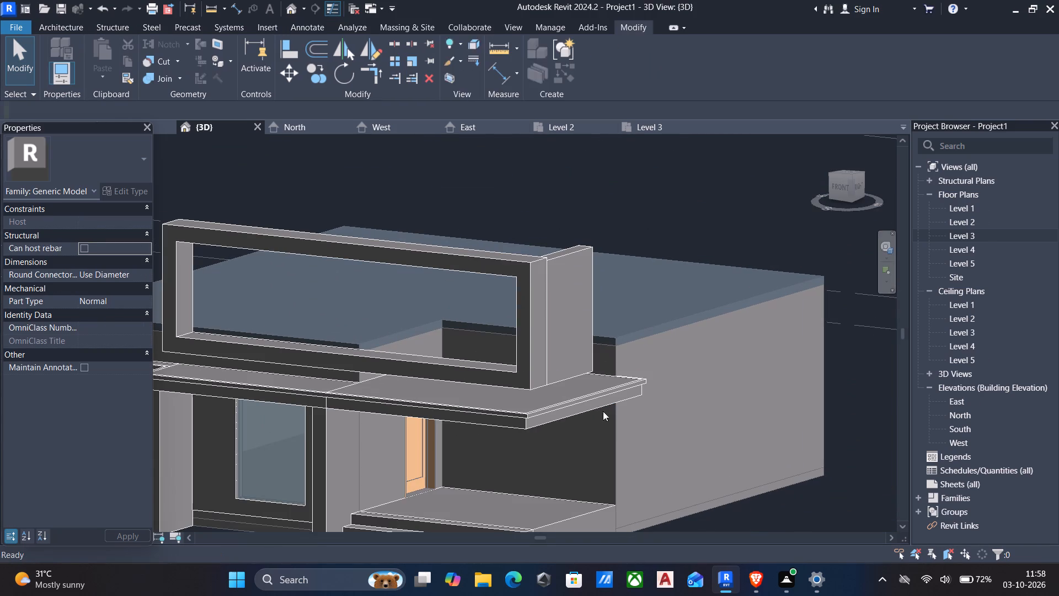
# Raise the top of the 9" wall along the back of the recessed porch to a top offset of about 9'-5".
pyautogui.click(611, 443)
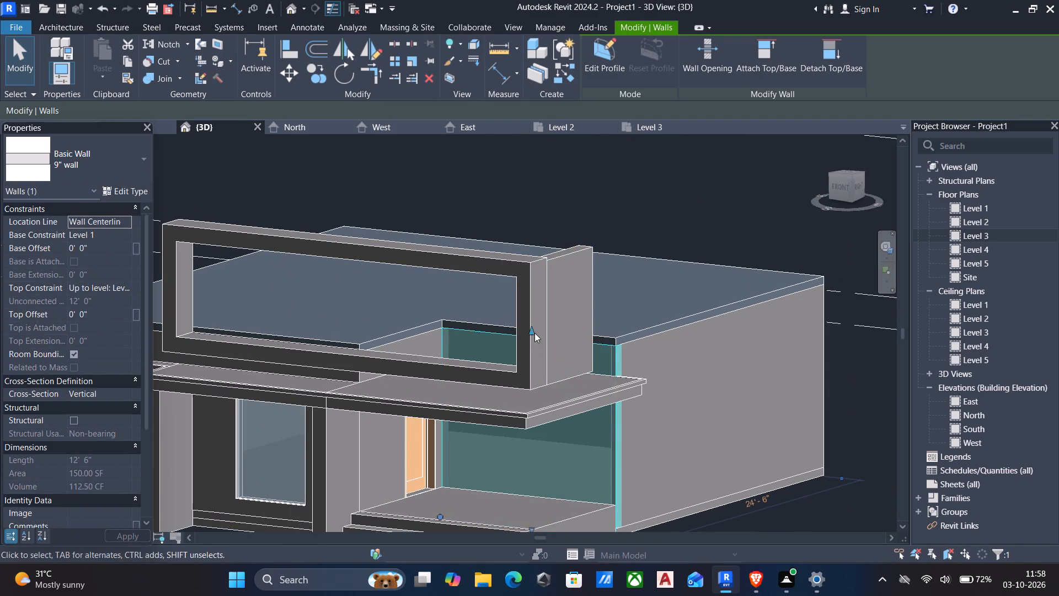
pyautogui.moveTo(534, 333); pyautogui.dragTo(529, 191)
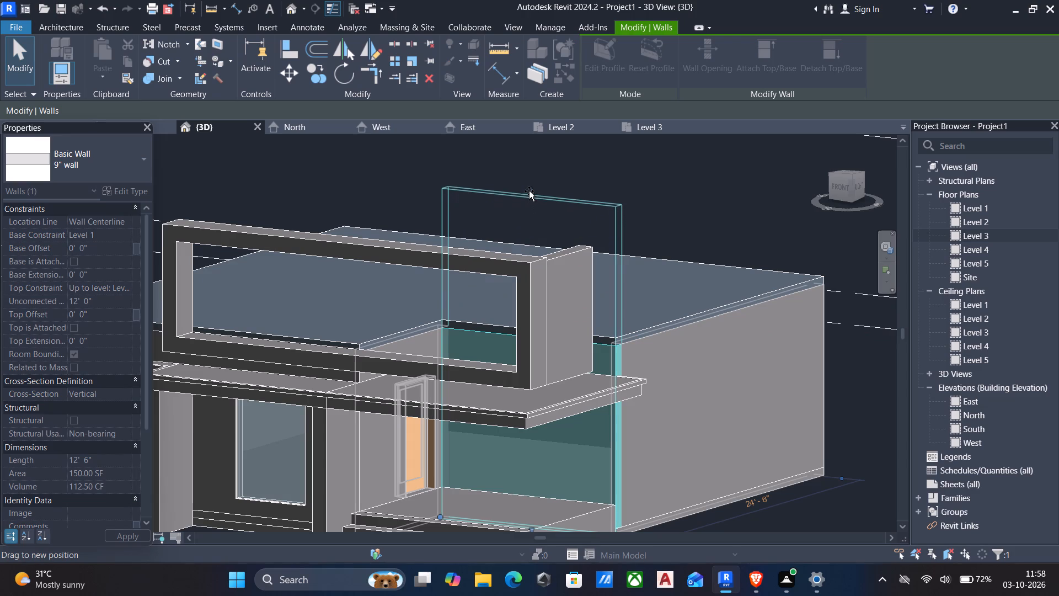
pyautogui.moveTo(529, 191); pyautogui.dragTo(528, 186)
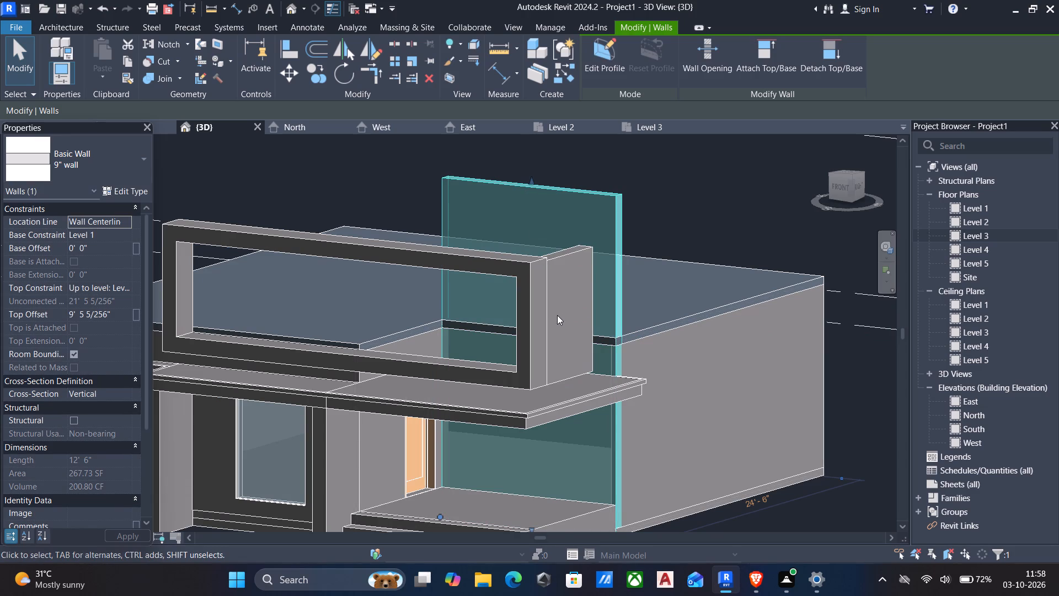
pyautogui.press('Escape')
# Edit the in-place front model, nudging the upper frame and its east return together westward until they sit inside the back wall's east edge.
pyautogui.keyDown('shift'); pyautogui.moveTo(557, 321); pyautogui.dragTo(618, 311, button='middle'); pyautogui.keyUp('shift')
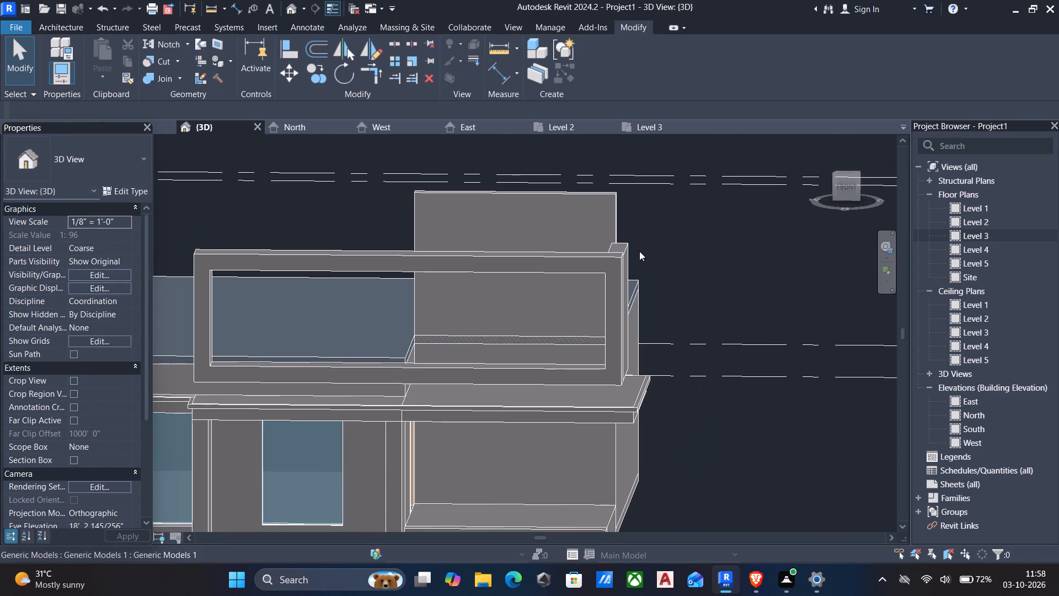
pyautogui.click(616, 326)
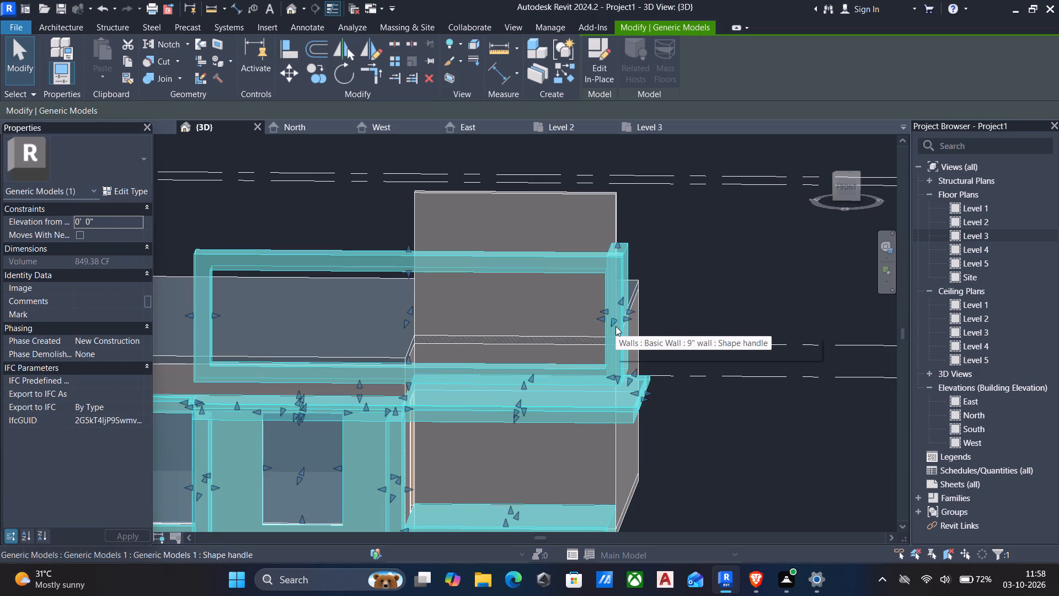
pyautogui.press('Left')
pyautogui.press('Left')
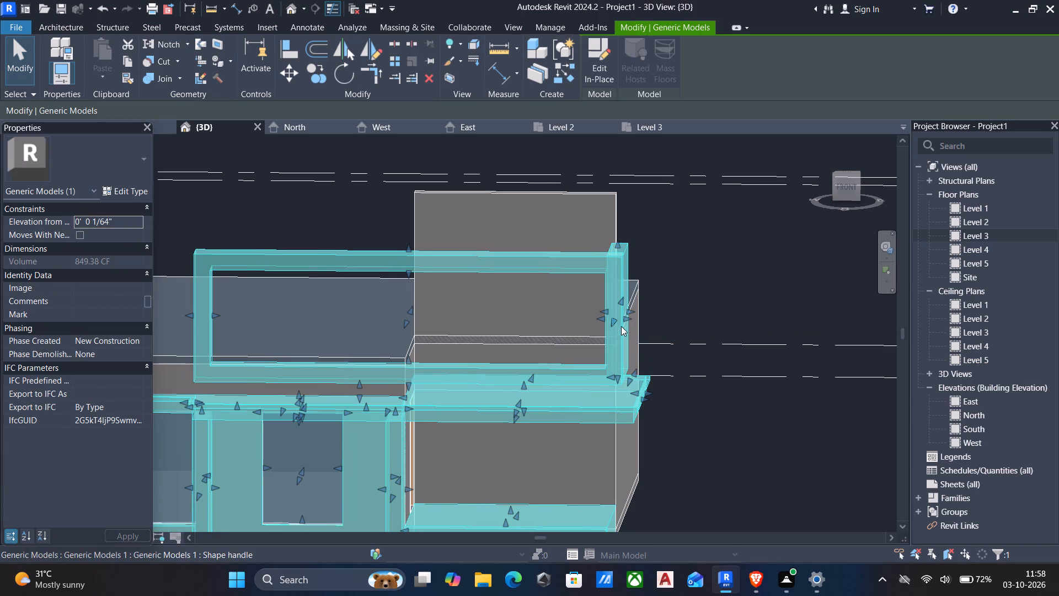
pyautogui.click(590, 59)
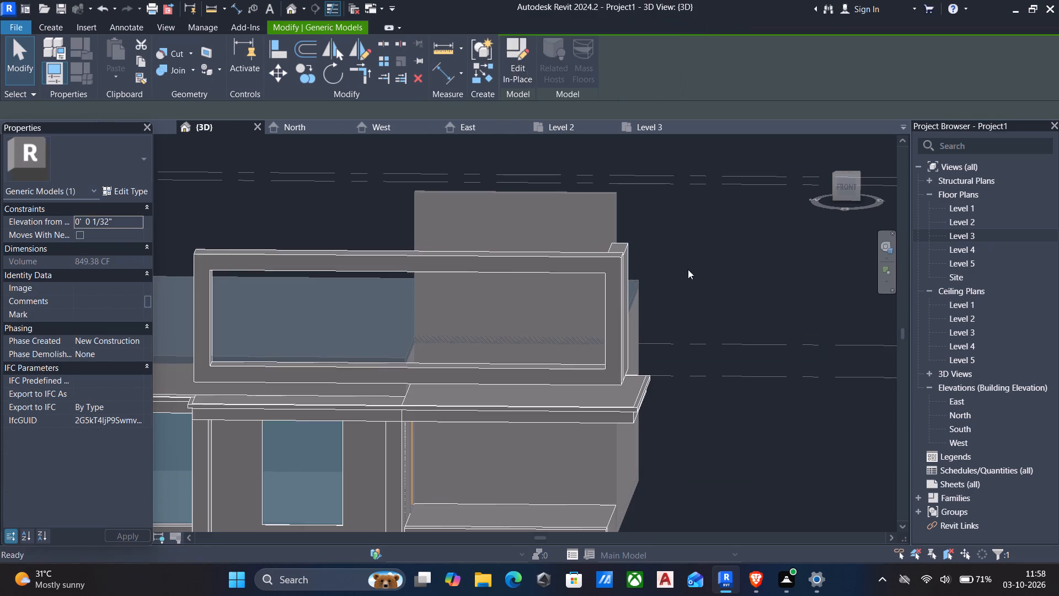
pyautogui.click(628, 254)
pyautogui.keyDown('ctrl'); pyautogui.click(597, 259); pyautogui.keyUp('ctrl')
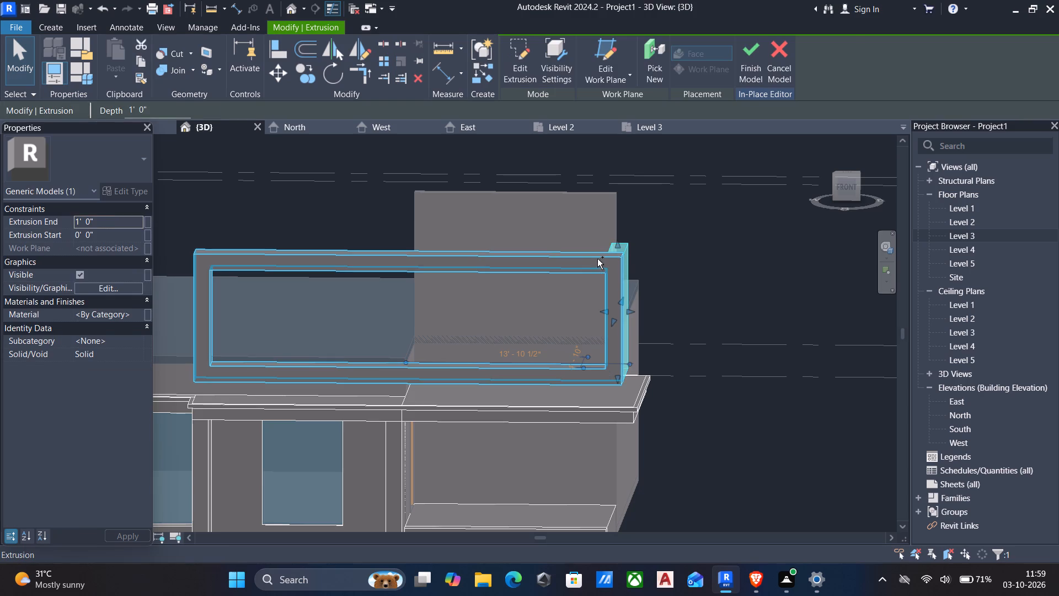
pyautogui.press('Left')
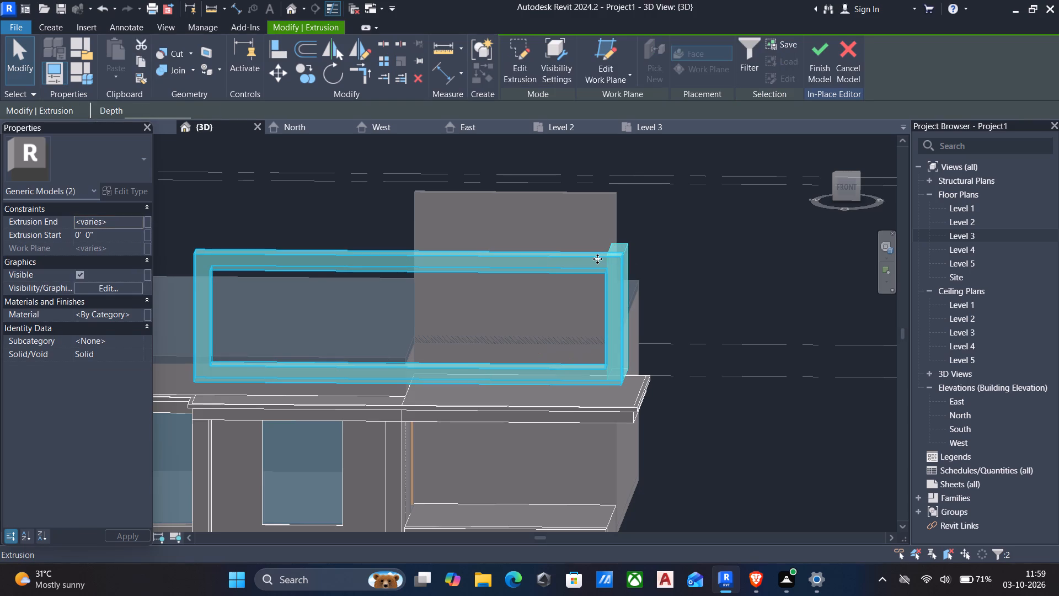
pyautogui.press('Left')
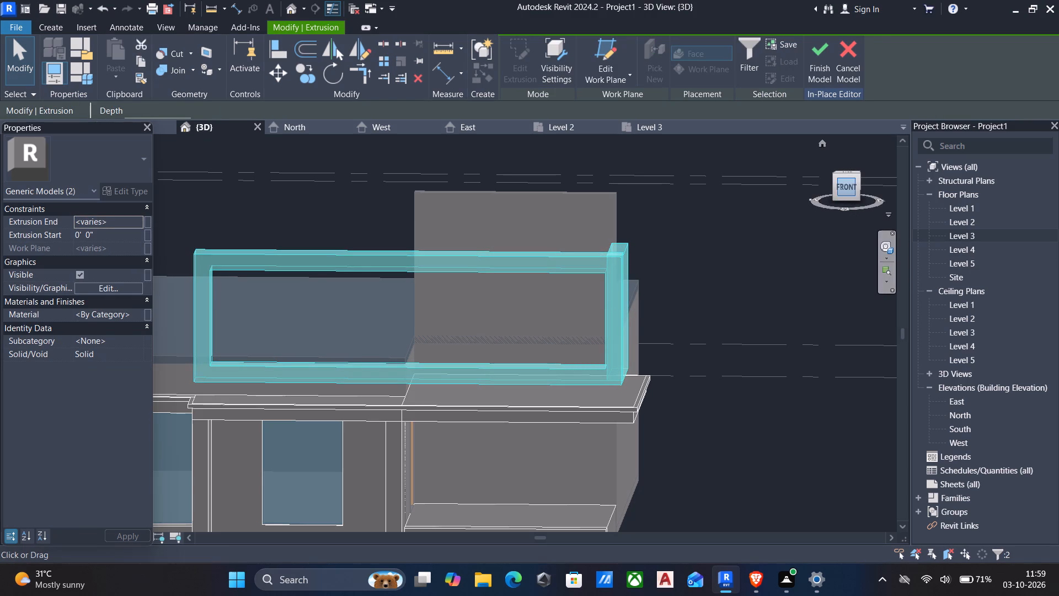
pyautogui.click(847, 188)
pyautogui.scroll(4, 601, 316)
pyautogui.press('Left')
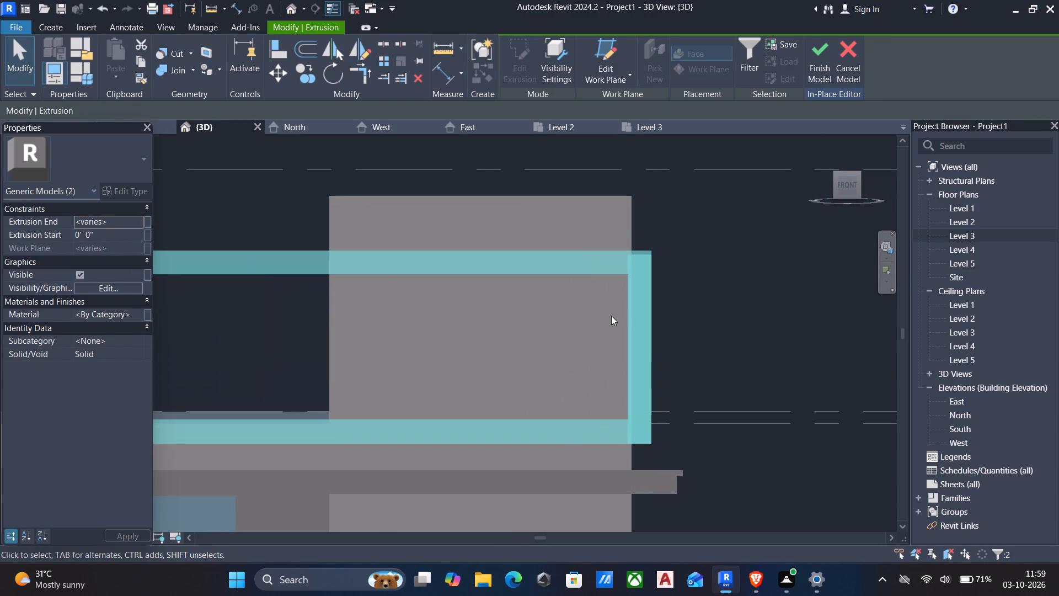
pyautogui.press('Left')
pyautogui.press('Left')
pyautogui.press('Left')
pyautogui.press('Left')
pyautogui.press('Left')
pyautogui.scroll(-3, 611, 316)
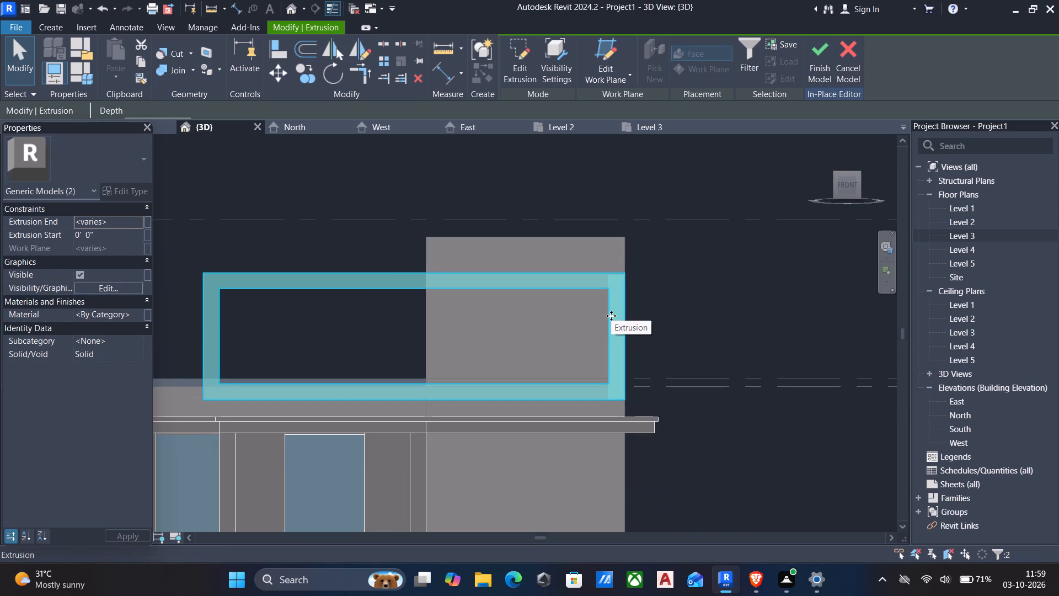
pyautogui.press('Left')
pyautogui.press('Left')
pyautogui.press('Left')
pyautogui.press('Left')
pyautogui.press('Left')
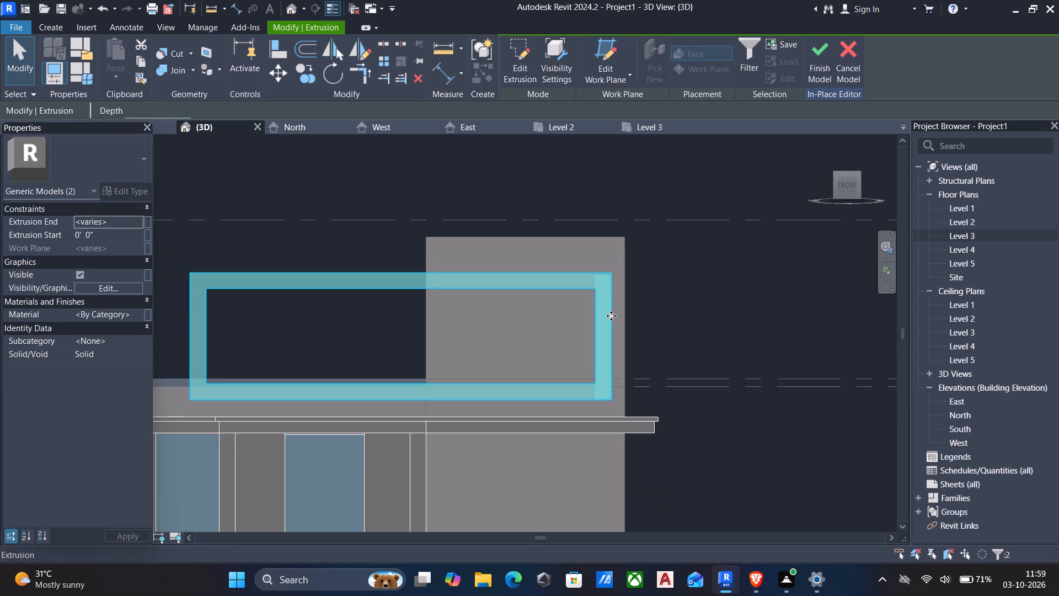
pyautogui.press('Left')
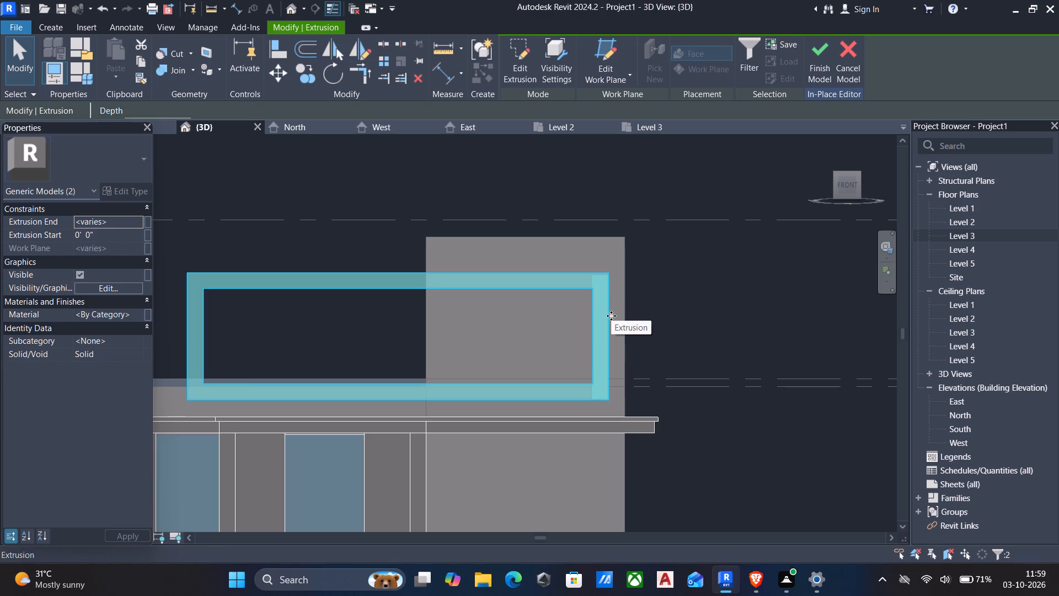
pyautogui.click(817, 51)
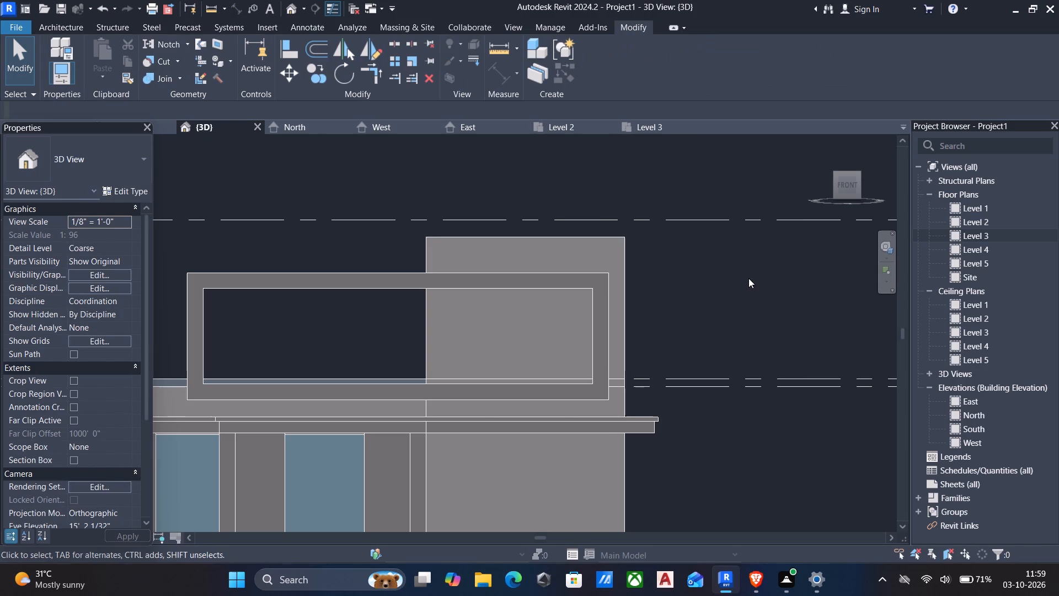
# Examine the frame's alignment with the raised porch wall and canopy from the front and from angled views.
pyautogui.scroll(-2, 748, 278)
pyautogui.keyDown('shift'); pyautogui.moveTo(748, 278); pyautogui.dragTo(667, 317, button='middle'); pyautogui.keyUp('shift')
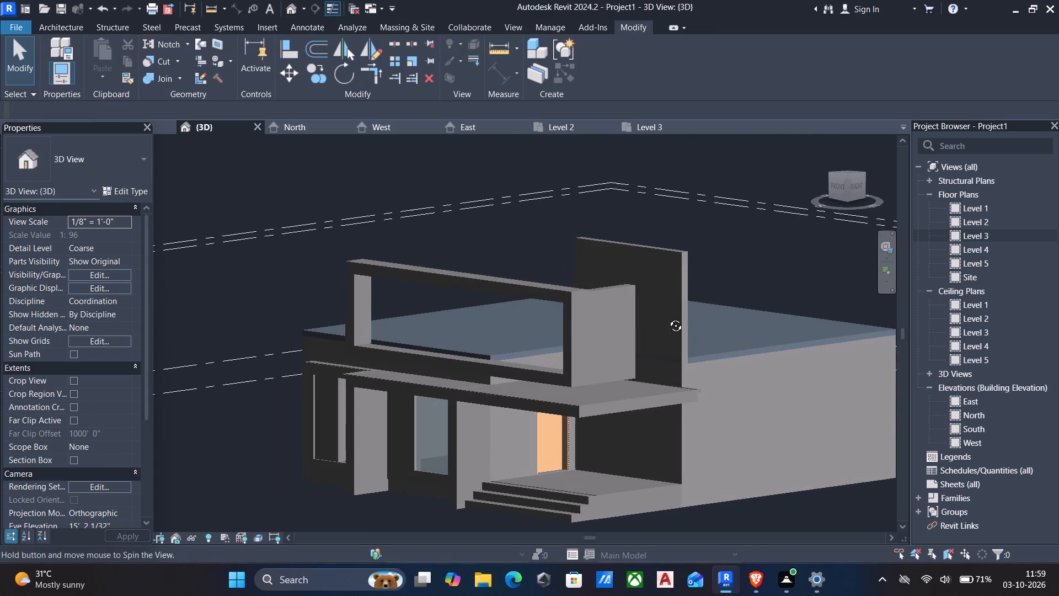
pyautogui.keyDown('shift'); pyautogui.moveTo(667, 317); pyautogui.dragTo(730, 321, button='middle'); pyautogui.keyUp('shift')
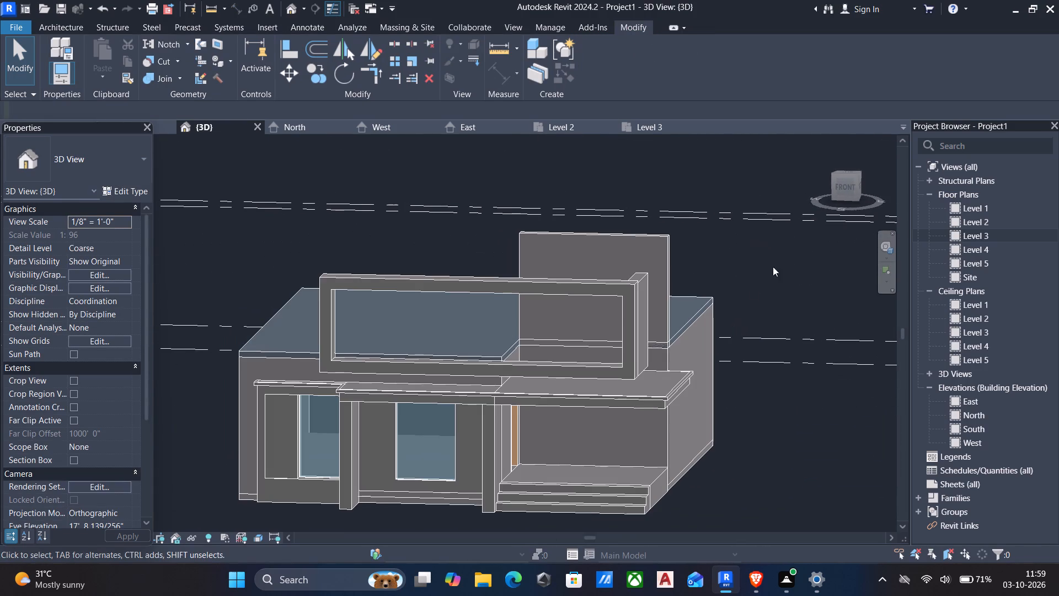
pyautogui.click(841, 187)
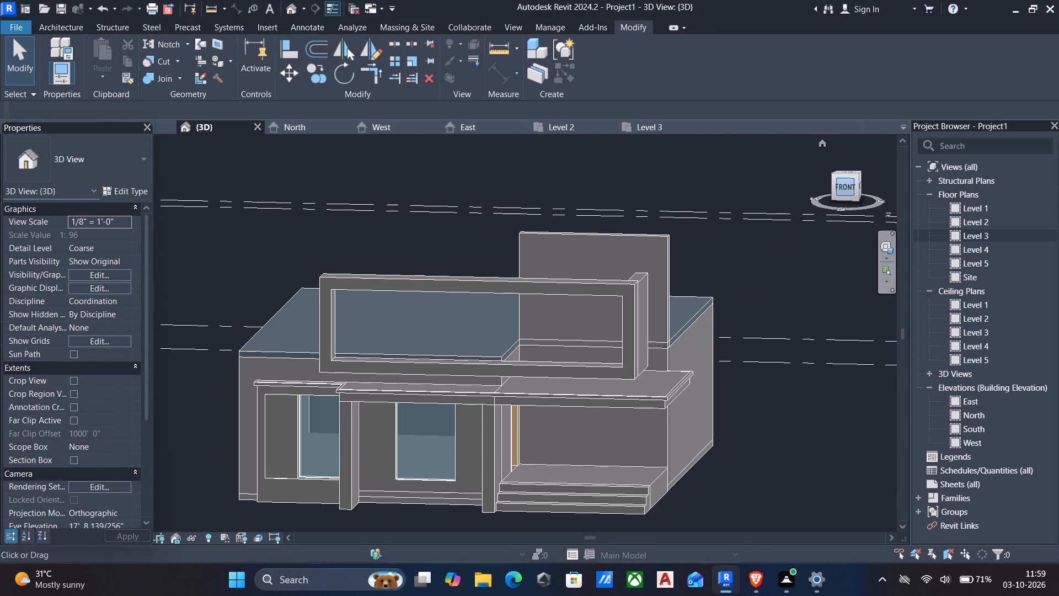
pyautogui.scroll(8, 462, 342)
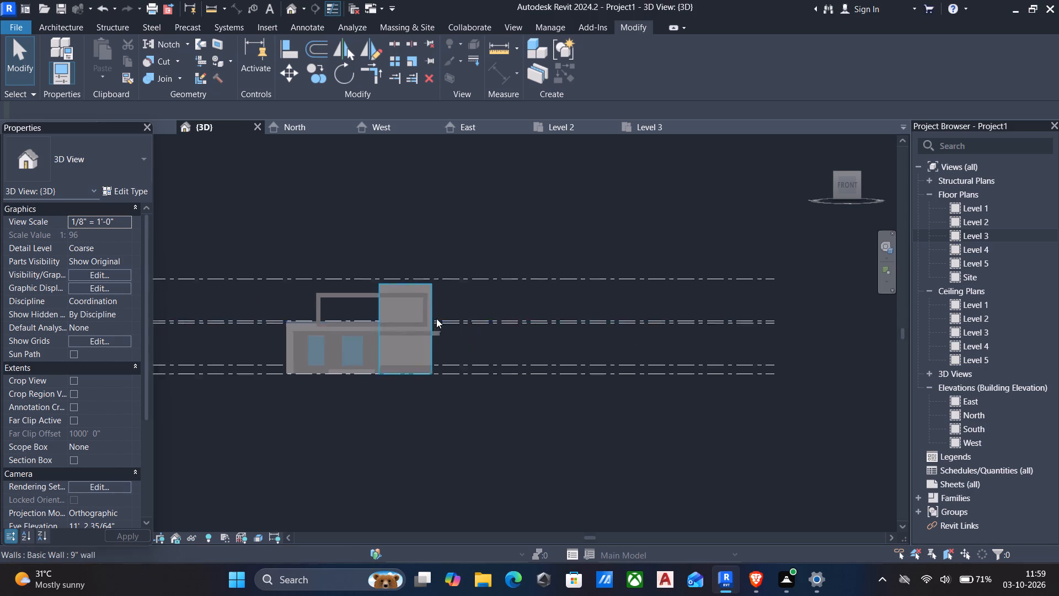
pyautogui.scroll(2, 436, 318)
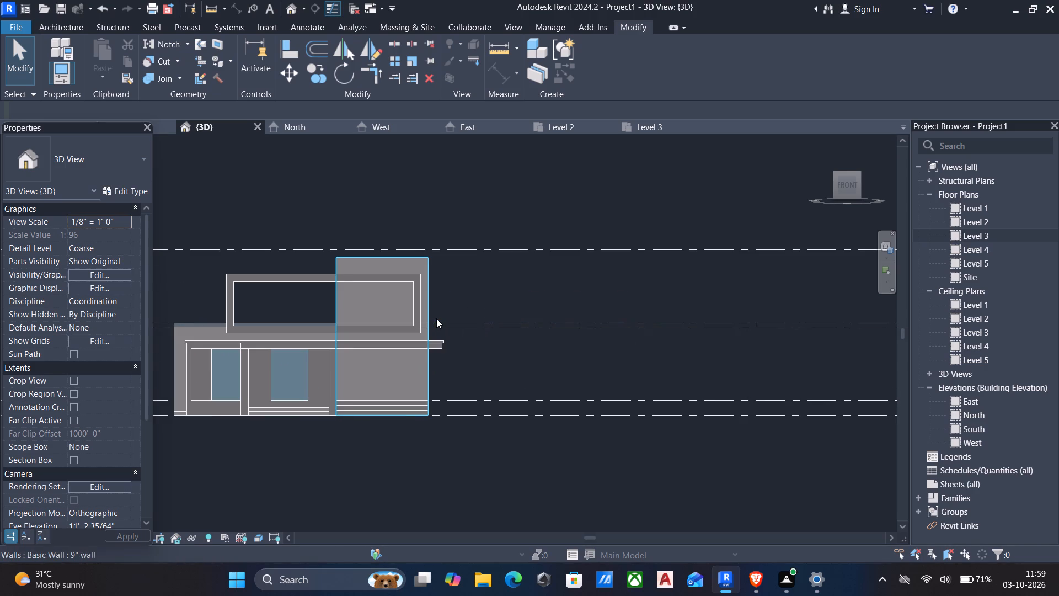
pyautogui.keyDown('shift'); pyautogui.moveTo(604, 275); pyautogui.dragTo(533, 355, button='middle'); pyautogui.keyUp('shift')
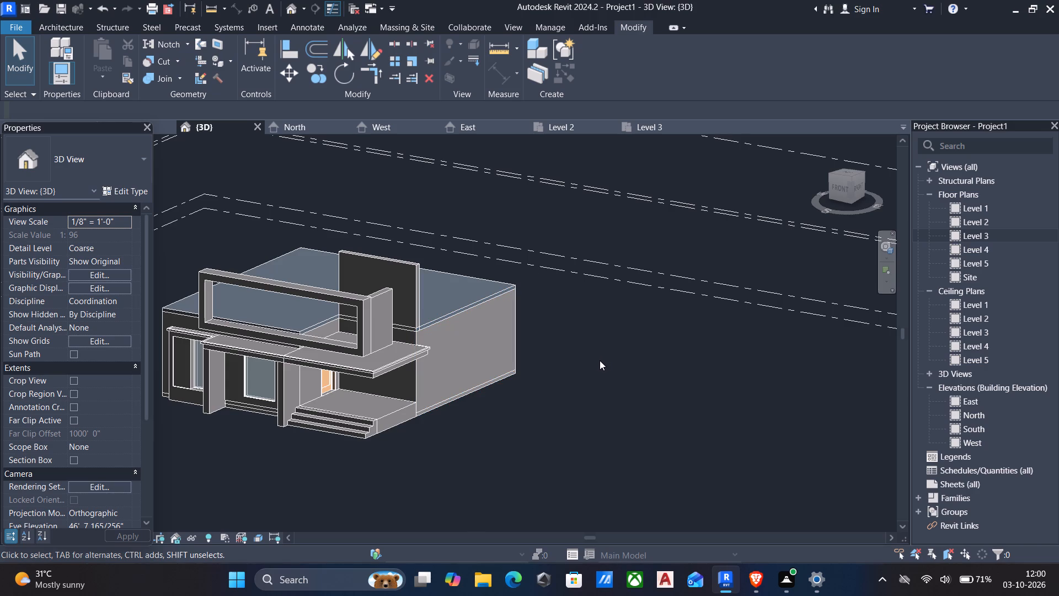
pyautogui.rightClick(599, 361)
pyautogui.rightClick(599, 361)
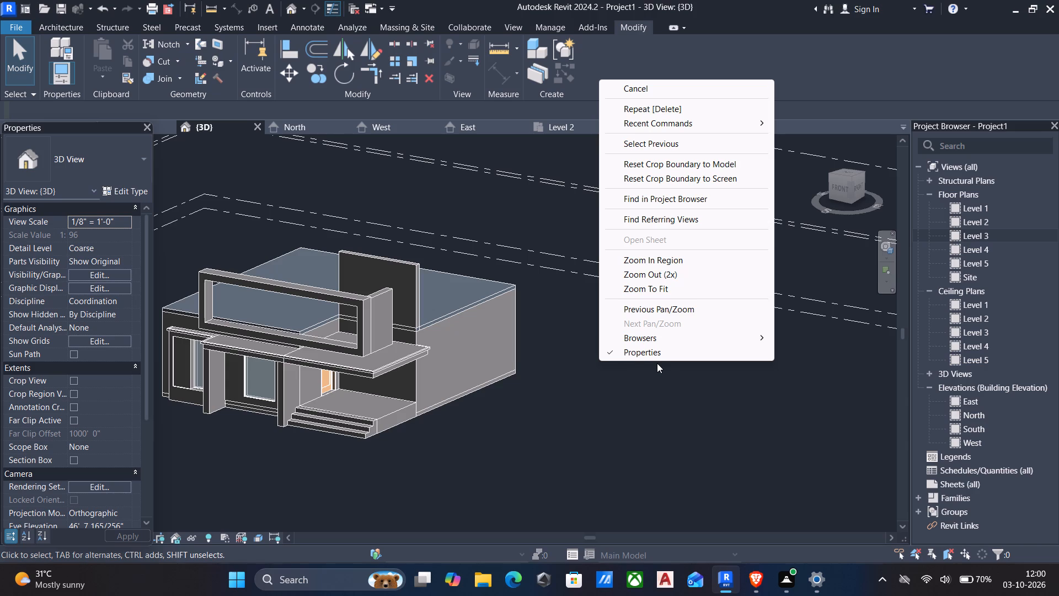
pyautogui.press('Escape')
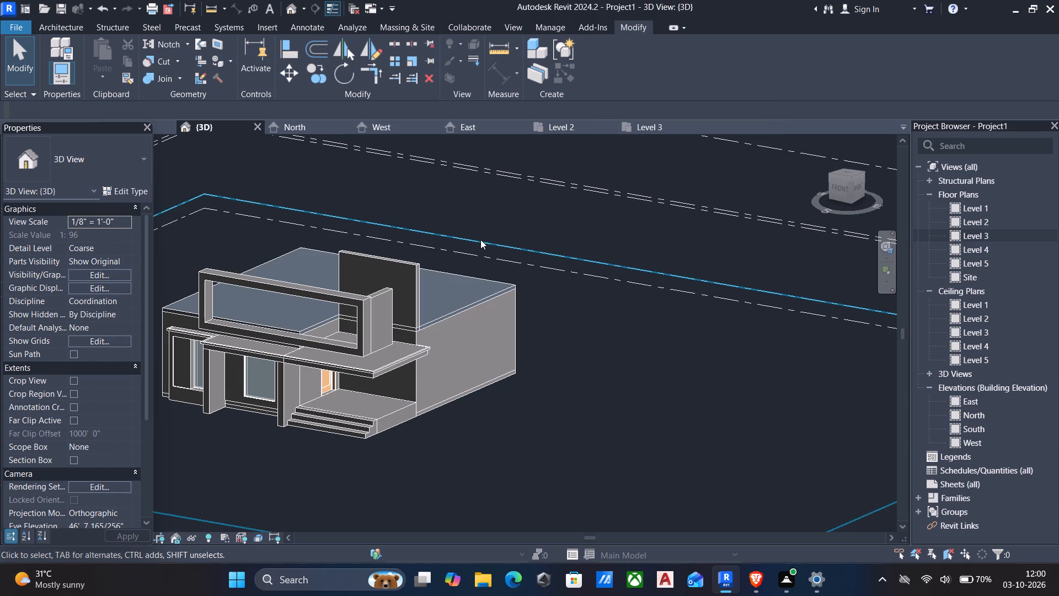
pyautogui.keyDown('shift'); pyautogui.moveTo(493, 247); pyautogui.dragTo(581, 217, button='middle'); pyautogui.keyUp('shift')
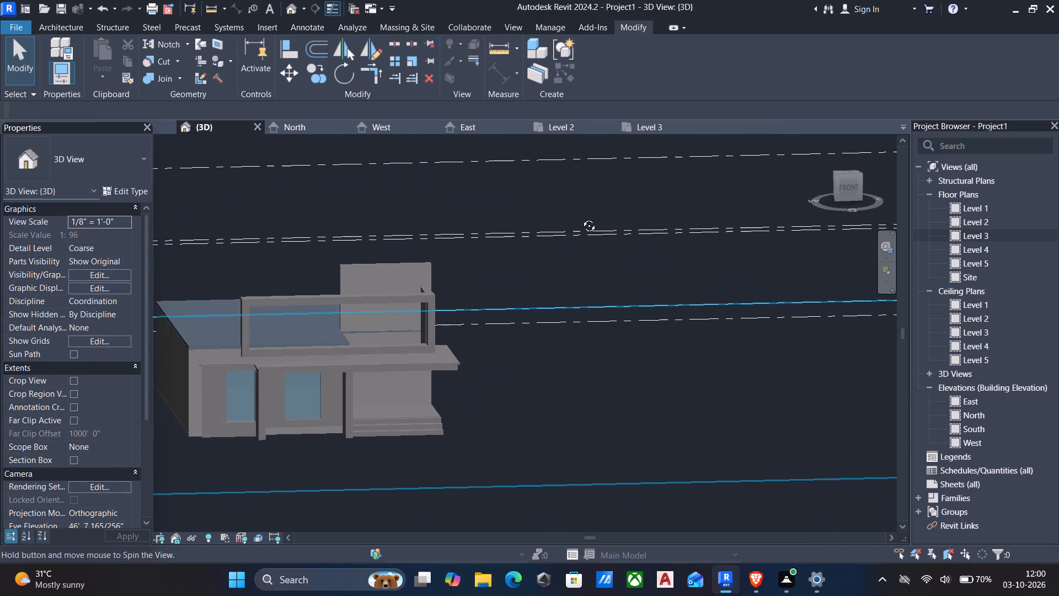
pyautogui.keyDown('shift'); pyautogui.moveTo(581, 217); pyautogui.dragTo(570, 220, button='middle'); pyautogui.keyUp('shift')
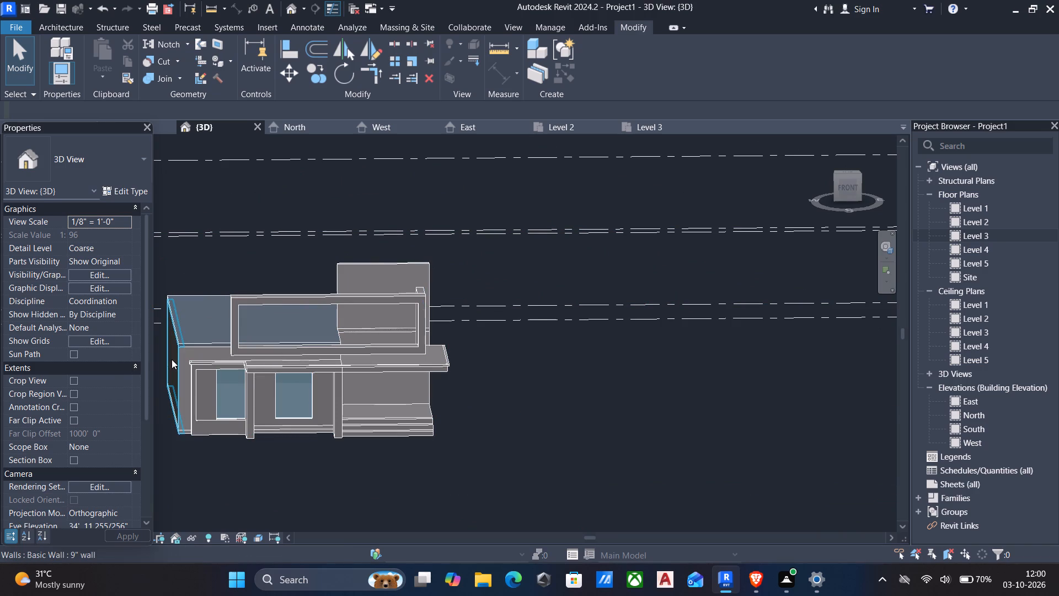
pyautogui.click(192, 361)
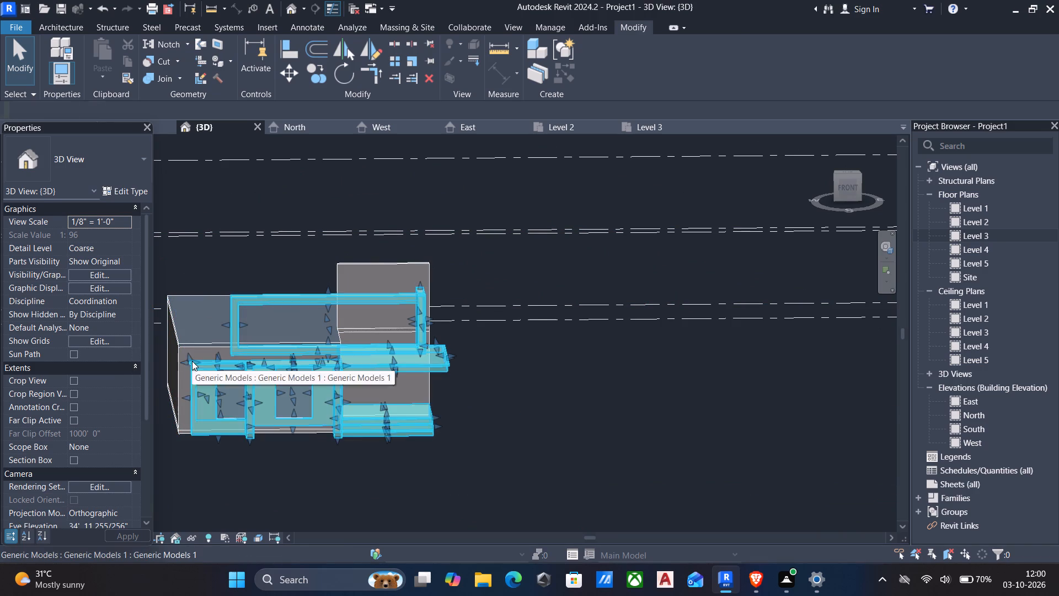
pyautogui.press('Escape')
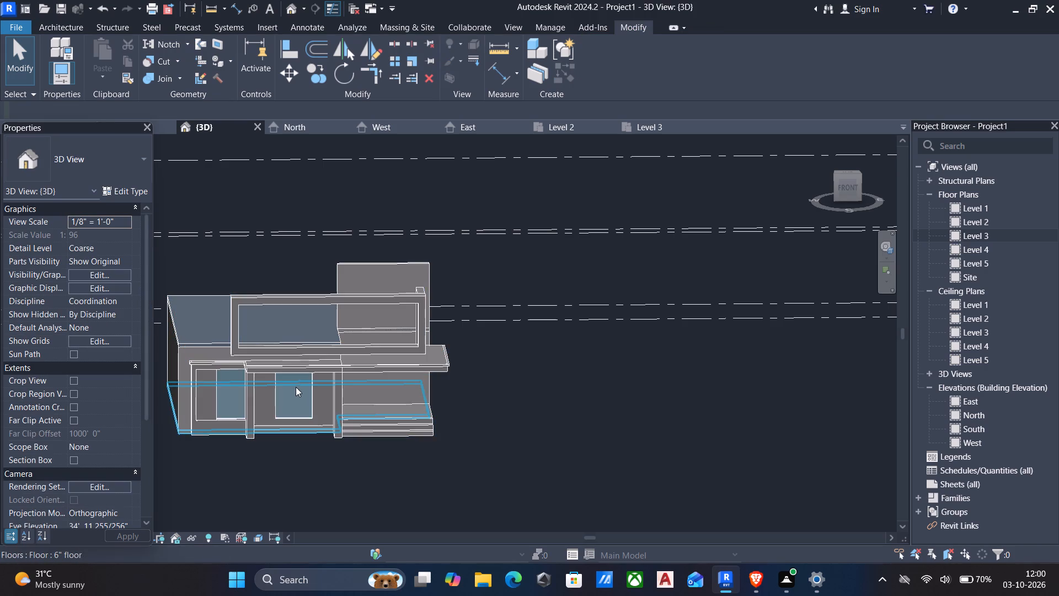
# Raise the top of the 9" front wall containing the windows above the roof, to roughly the height of the upper frame.
pyautogui.moveTo(292, 383); pyautogui.dragTo(377, 342, button='middle')
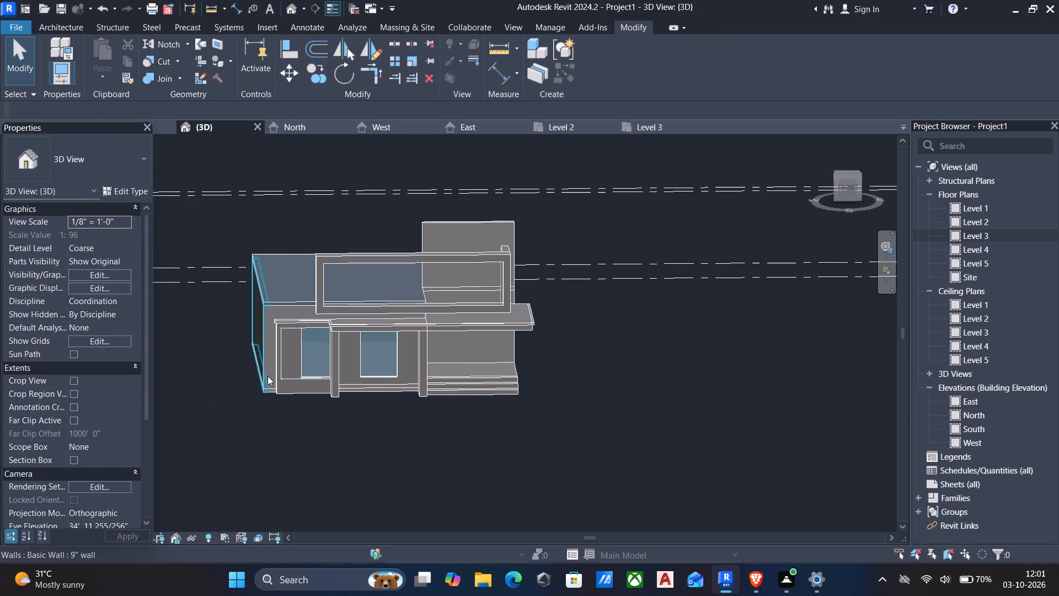
pyautogui.keyDown('shift'); pyautogui.moveTo(268, 376); pyautogui.dragTo(314, 369, button='middle'); pyautogui.keyUp('shift')
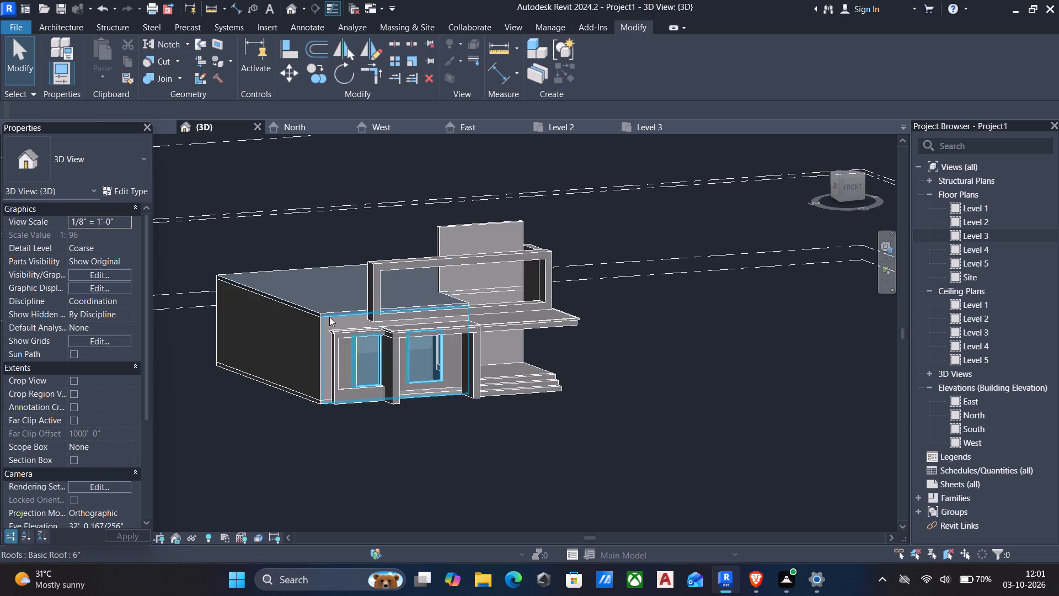
pyautogui.click(329, 318)
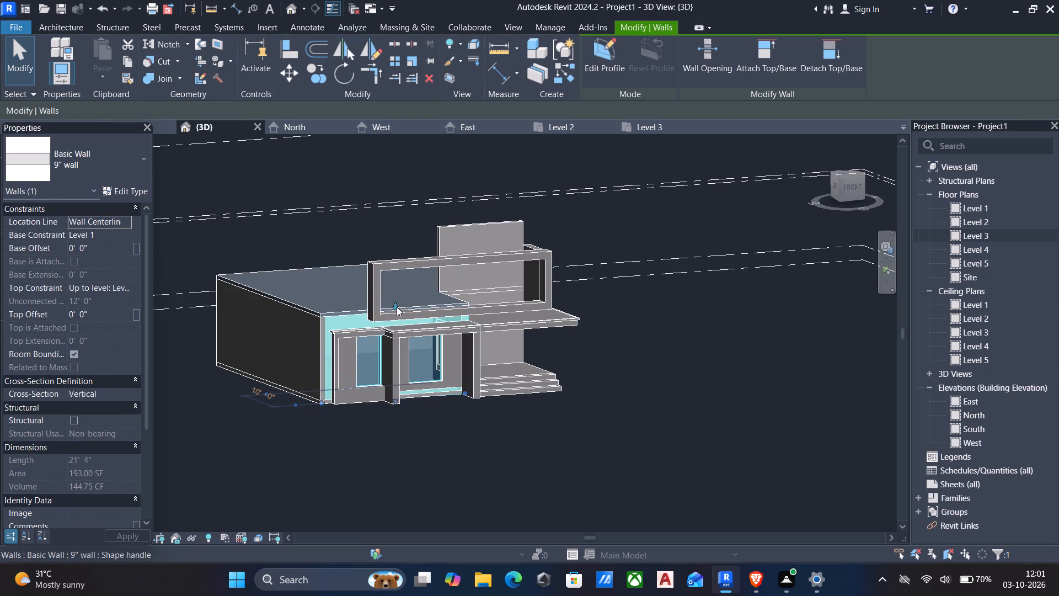
pyautogui.moveTo(397, 307); pyautogui.dragTo(391, 256)
pyautogui.press('Escape')
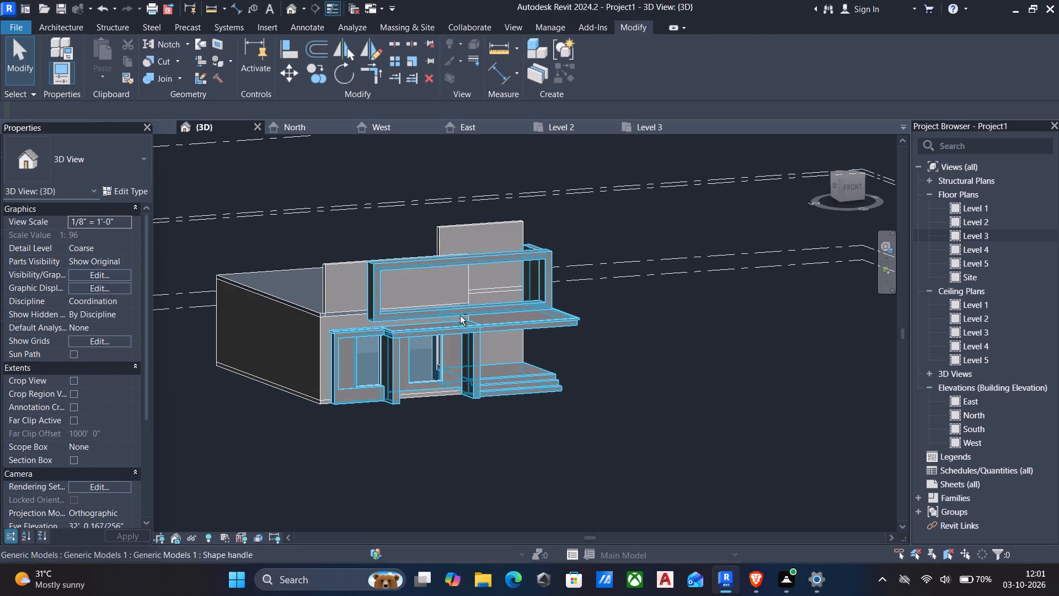
# Raise the top of the 9" side wall of the porch recess, which holds the door, to about the raised back wall's height.
pyautogui.keyDown('shift'); pyautogui.moveTo(460, 316); pyautogui.dragTo(377, 345, button='middle'); pyautogui.keyUp('shift')
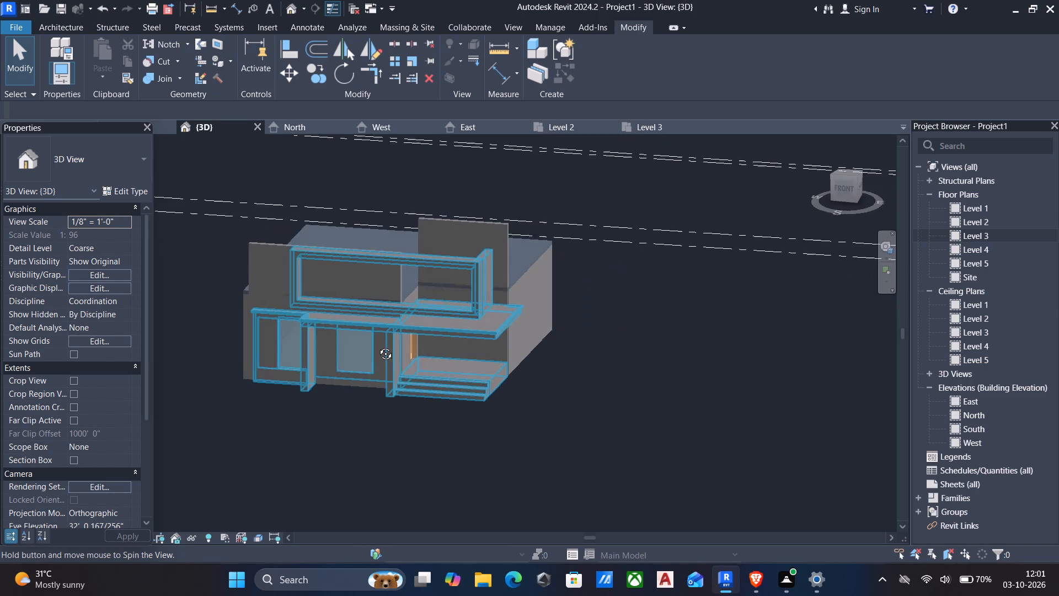
pyautogui.keyDown('shift'); pyautogui.moveTo(377, 345); pyautogui.dragTo(333, 355, button='middle'); pyautogui.keyUp('shift')
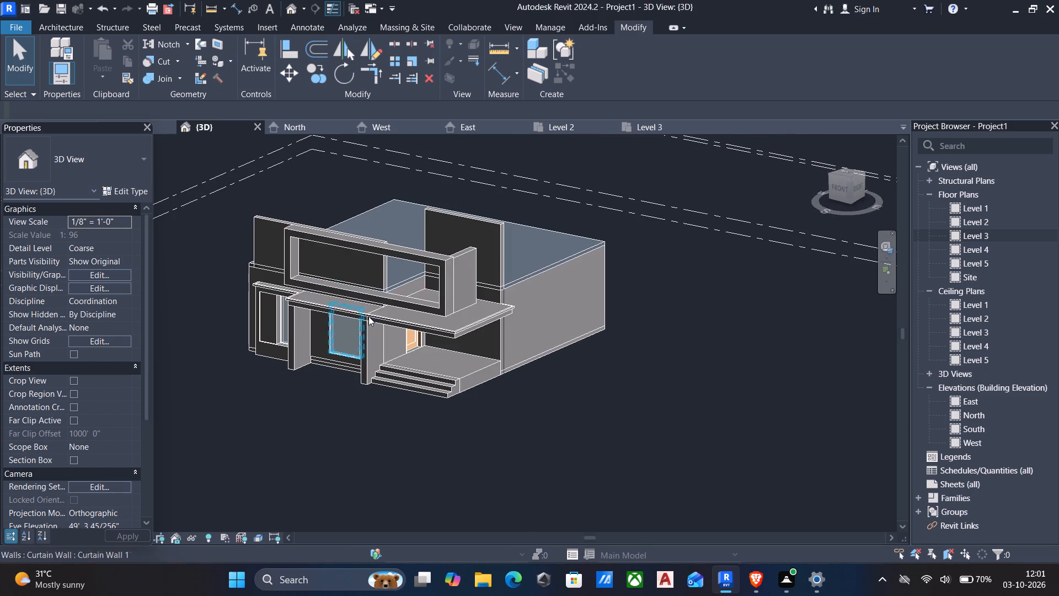
pyautogui.click(397, 291)
pyautogui.moveTo(404, 279); pyautogui.dragTo(408, 260)
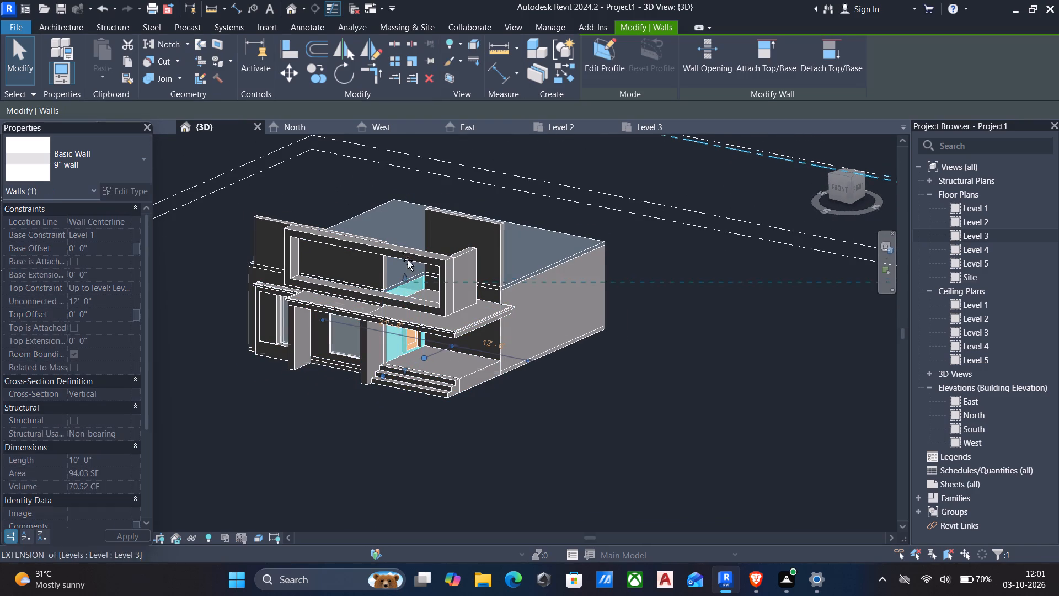
pyautogui.moveTo(408, 260); pyautogui.dragTo(403, 218)
pyautogui.press('Escape')
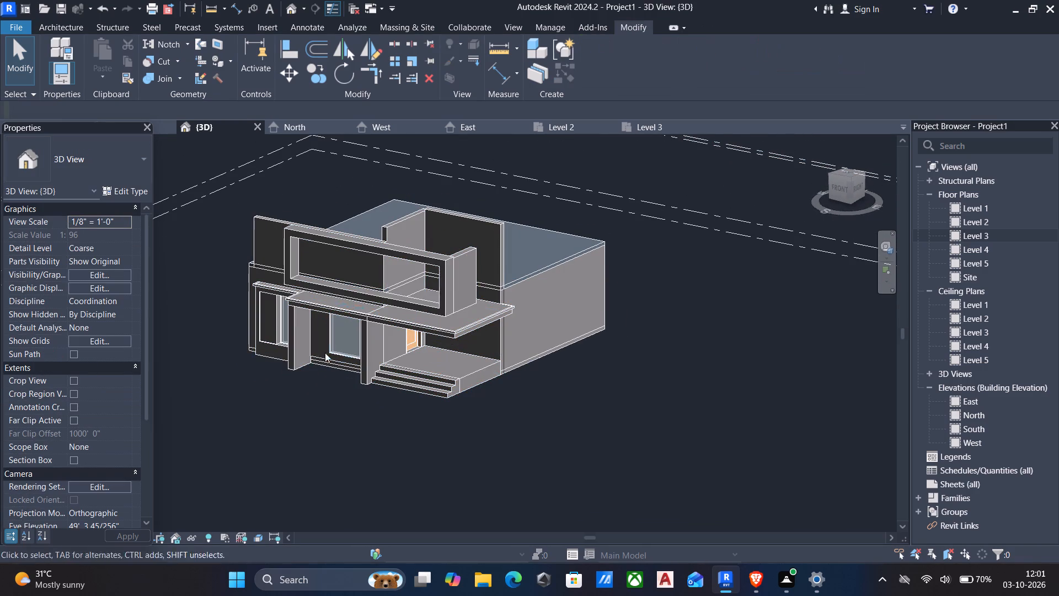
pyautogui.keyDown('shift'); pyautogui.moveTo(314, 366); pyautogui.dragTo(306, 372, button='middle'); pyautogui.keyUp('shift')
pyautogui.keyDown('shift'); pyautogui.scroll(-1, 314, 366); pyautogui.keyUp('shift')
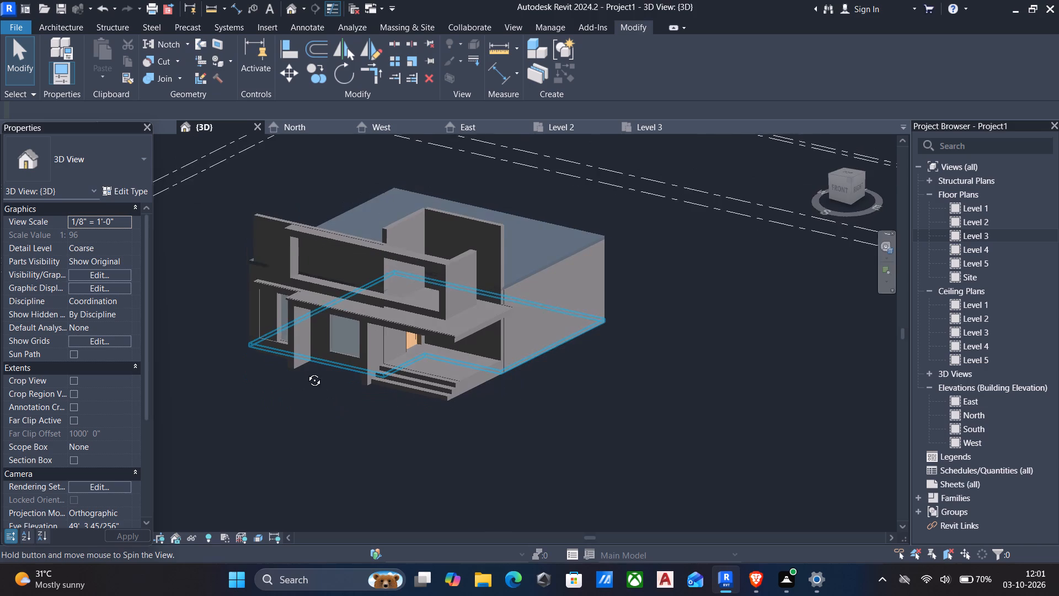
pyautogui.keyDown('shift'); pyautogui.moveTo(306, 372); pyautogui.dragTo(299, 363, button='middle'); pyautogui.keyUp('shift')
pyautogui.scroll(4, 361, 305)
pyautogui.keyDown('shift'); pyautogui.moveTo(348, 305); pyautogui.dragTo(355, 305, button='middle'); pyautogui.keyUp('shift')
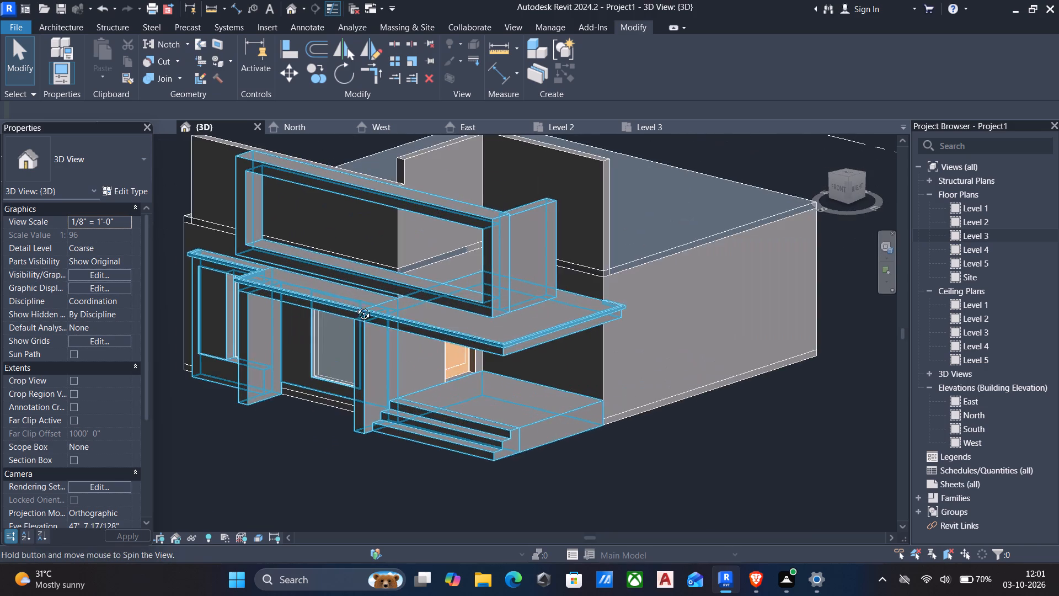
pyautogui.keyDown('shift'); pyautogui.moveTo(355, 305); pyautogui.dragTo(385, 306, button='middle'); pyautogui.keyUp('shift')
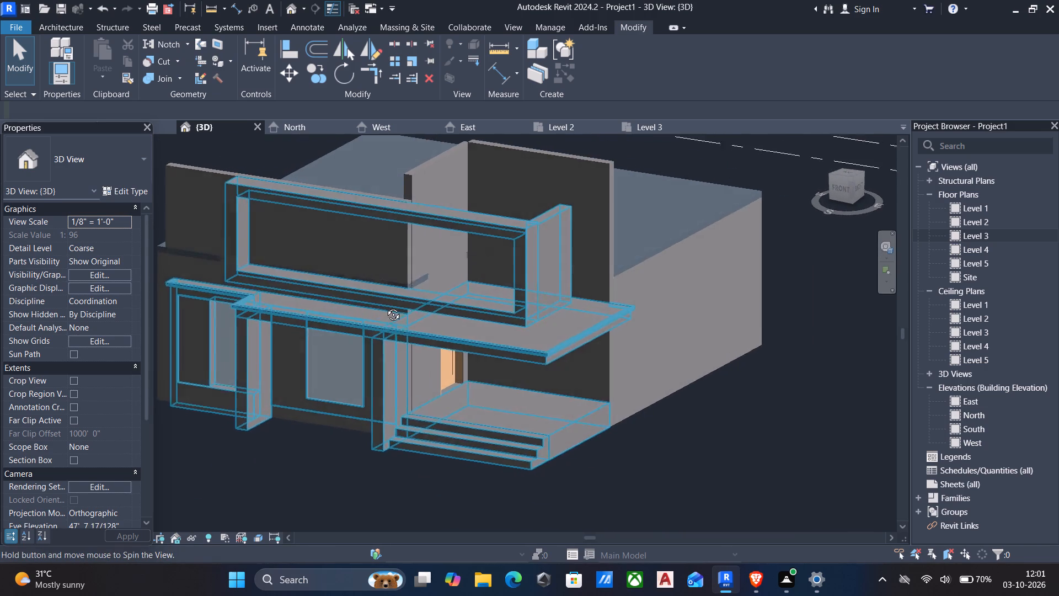
# Align the rear end face of the upper frame's east return with the front face of the raised 9" back wall.
pyautogui.keyDown('shift'); pyautogui.moveTo(385, 306); pyautogui.dragTo(409, 308, button='middle'); pyautogui.keyUp('shift')
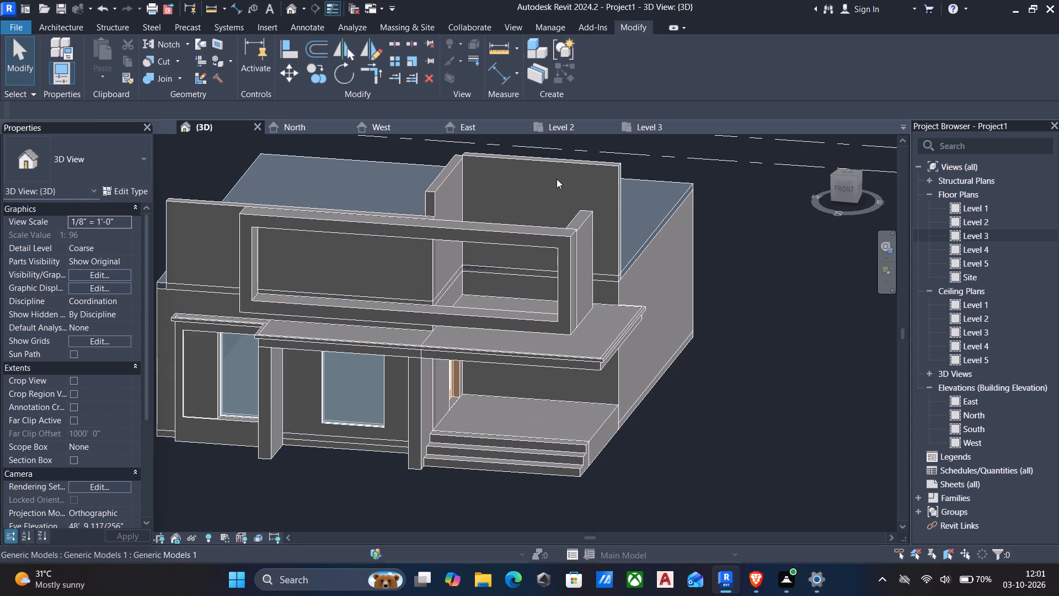
pyautogui.keyDown('shift'); pyautogui.moveTo(564, 189); pyautogui.dragTo(582, 34, button='middle'); pyautogui.keyUp('shift')
pyautogui.keyDown('shift'); pyautogui.scroll(1, 513, 200); pyautogui.keyUp('shift')
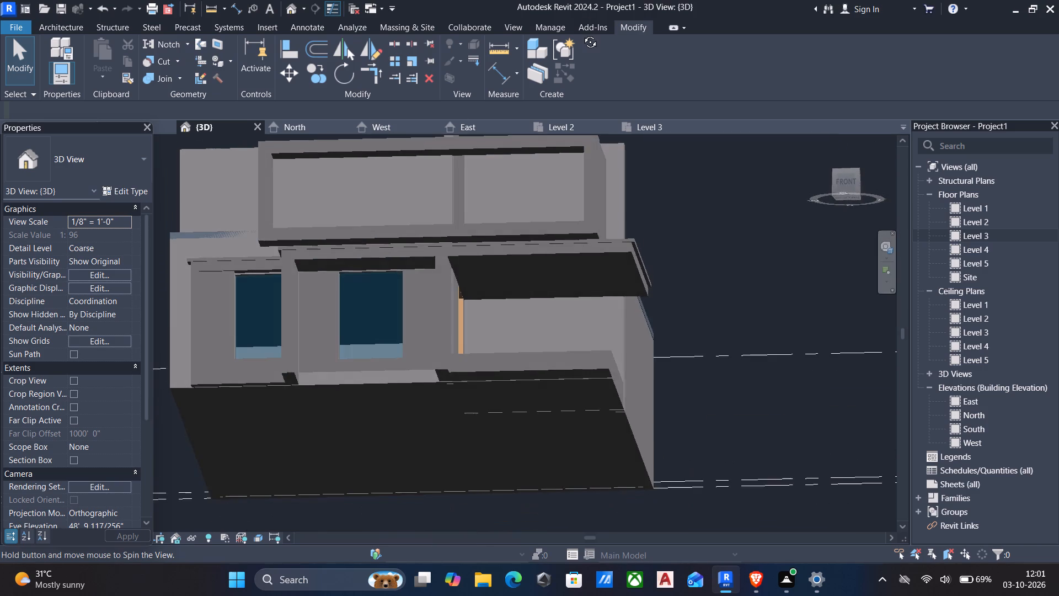
pyautogui.keyDown('shift'); pyautogui.moveTo(582, 34); pyautogui.dragTo(379, 191, button='middle'); pyautogui.keyUp('shift')
pyautogui.press('a')
pyautogui.press('l')
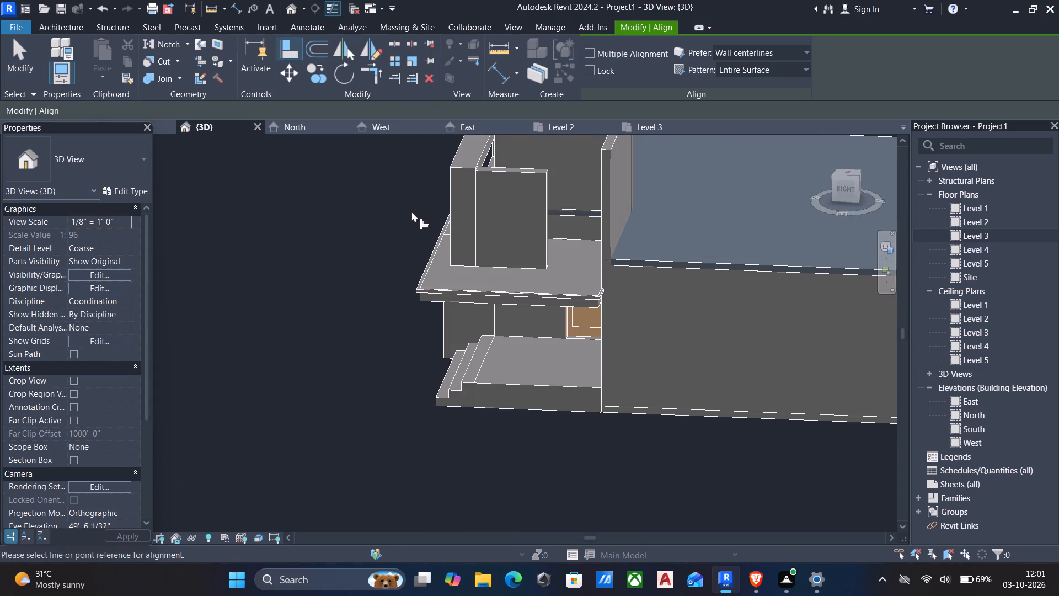
pyautogui.keyDown('shift'); pyautogui.moveTo(414, 212); pyautogui.dragTo(475, 197, button='middle'); pyautogui.keyUp('shift')
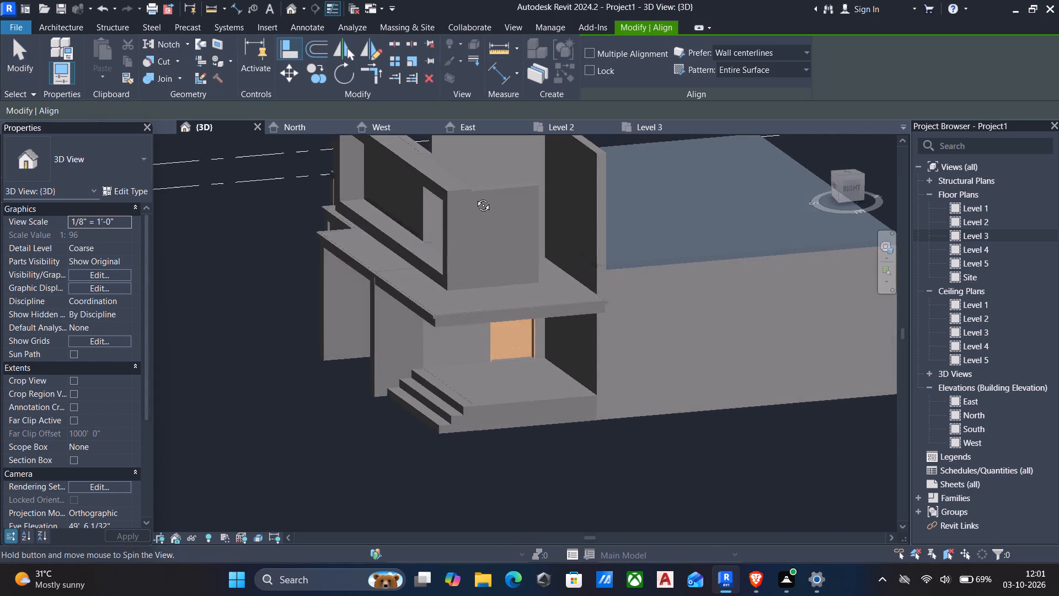
pyautogui.keyDown('shift'); pyautogui.moveTo(475, 197); pyautogui.dragTo(538, 207, button='middle'); pyautogui.keyUp('shift')
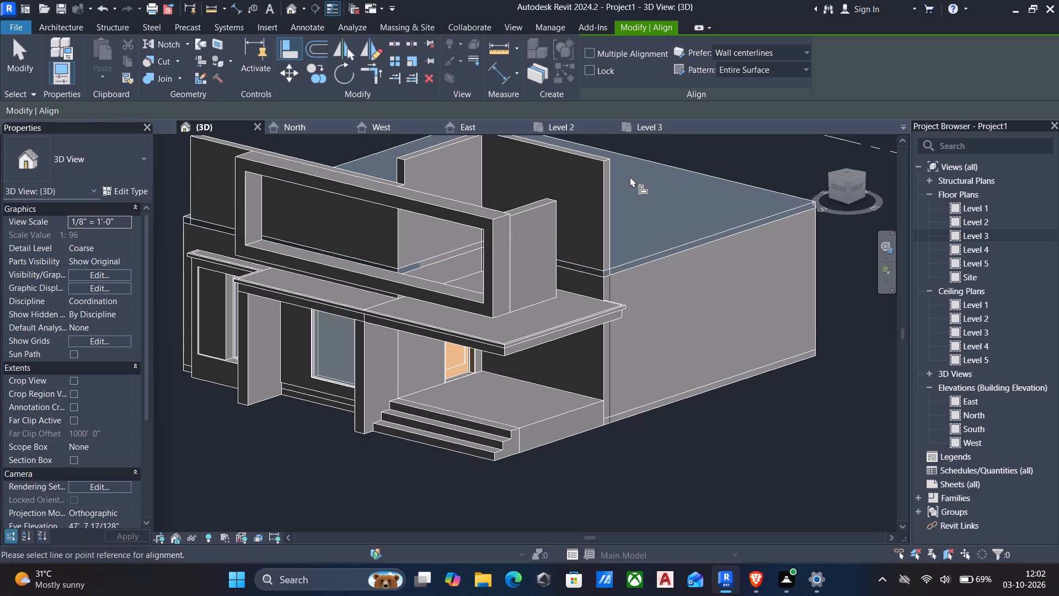
pyautogui.click(603, 166)
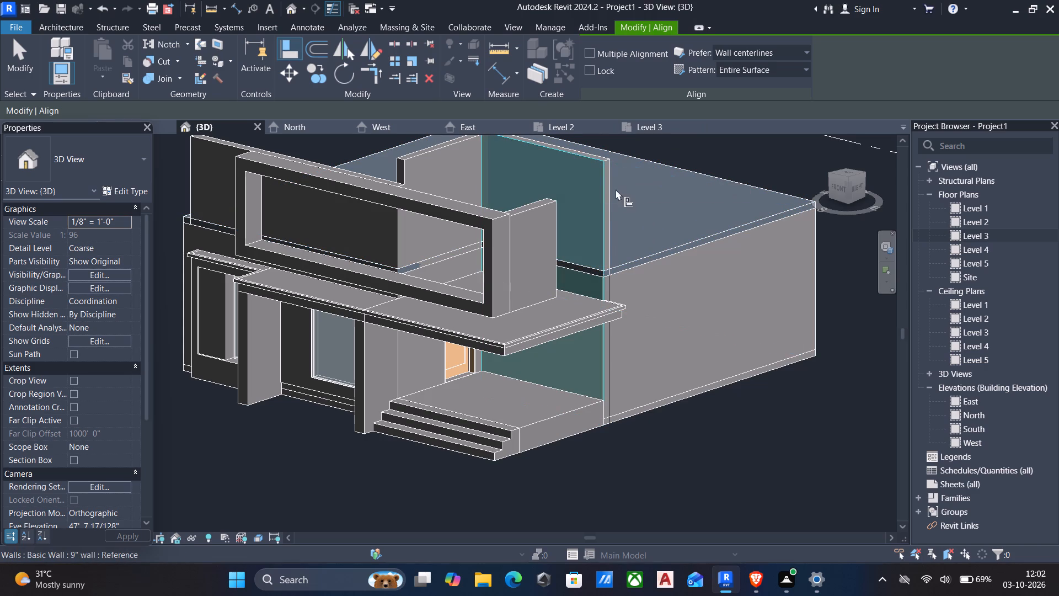
pyautogui.keyDown('shift'); pyautogui.moveTo(616, 203); pyautogui.dragTo(529, 215, button='middle'); pyautogui.keyUp('shift')
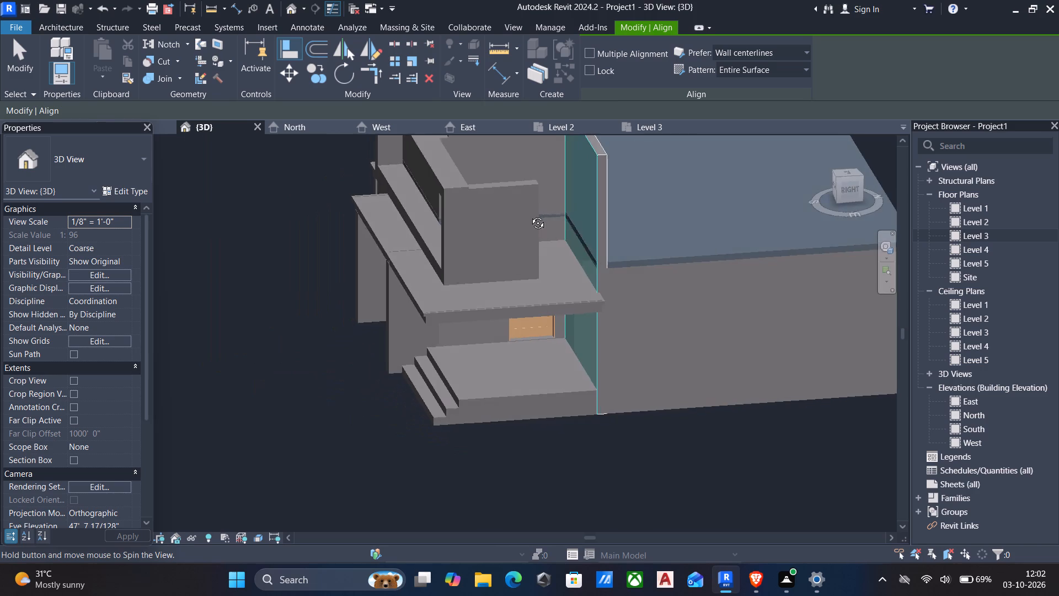
pyautogui.keyDown('shift'); pyautogui.moveTo(529, 215); pyautogui.dragTo(446, 178, button='middle'); pyautogui.keyUp('shift')
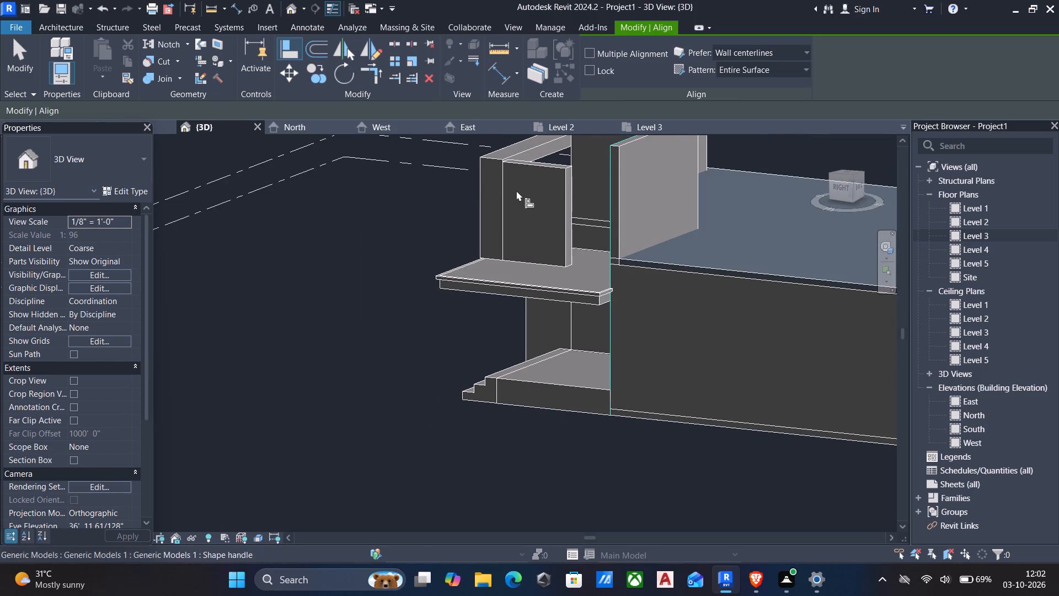
pyautogui.click(566, 201)
pyautogui.press('Escape')
pyautogui.scroll(-3, 538, 219)
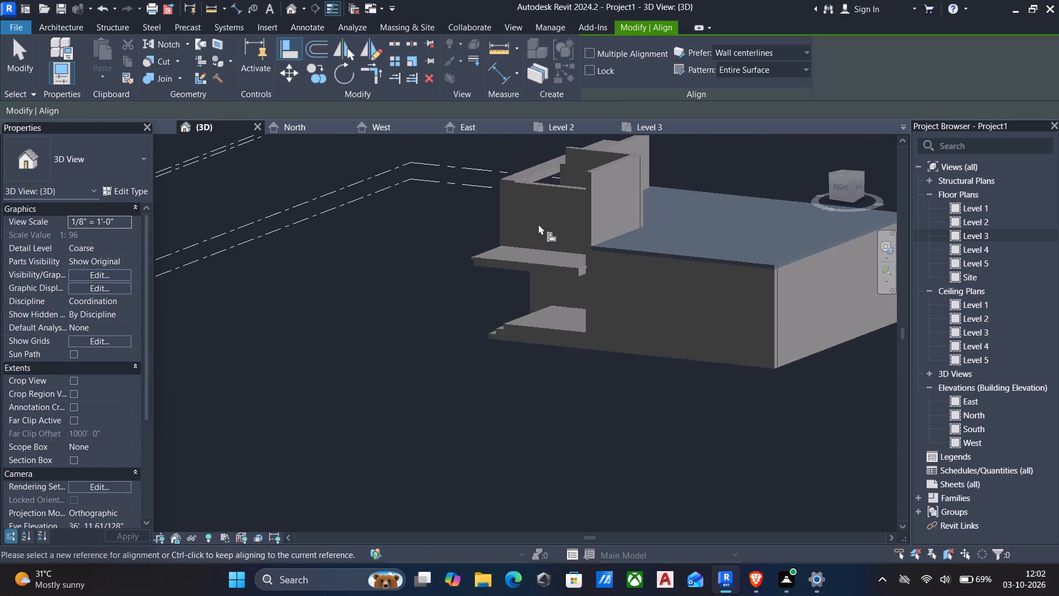
pyautogui.keyDown('shift'); pyautogui.moveTo(538, 224); pyautogui.dragTo(743, 254, button='middle'); pyautogui.keyUp('shift')
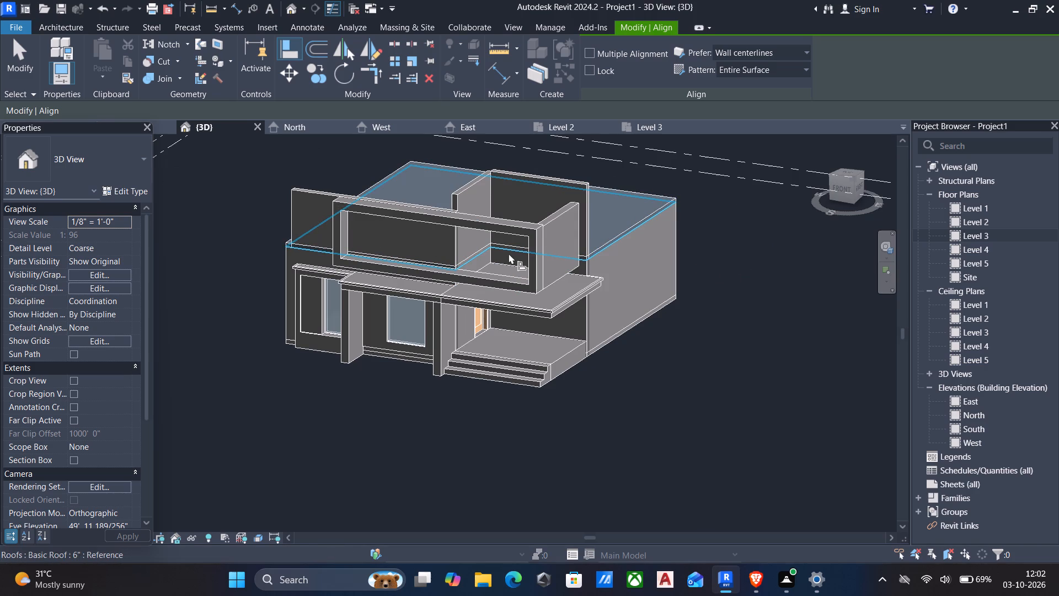
pyautogui.press('Escape')
# Edit the in-place front model and start an extrusion with its work plane on the roof's edge face along the porch side wall.
pyautogui.keyDown('shift'); pyautogui.moveTo(538, 248); pyautogui.dragTo(541, 233, button='middle'); pyautogui.keyUp('shift')
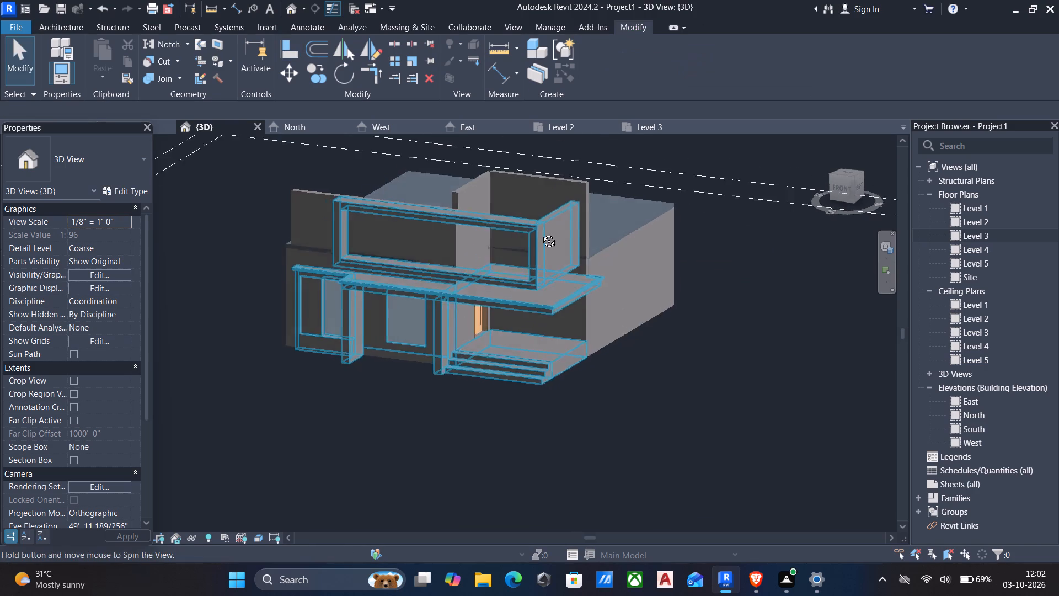
pyautogui.keyDown('shift'); pyautogui.moveTo(541, 233); pyautogui.dragTo(510, 234, button='middle'); pyautogui.keyUp('shift')
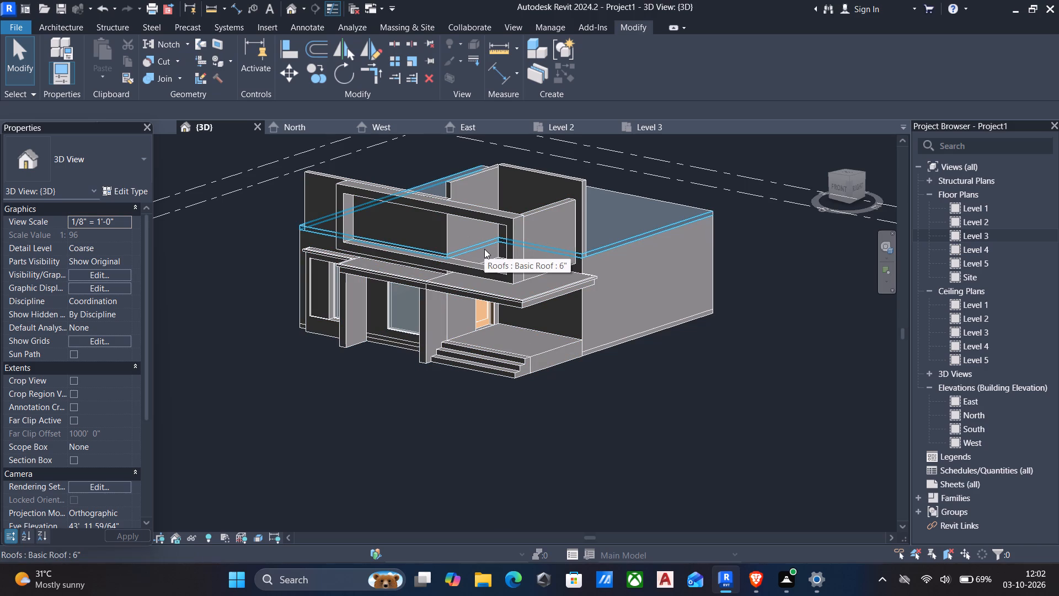
pyautogui.click(470, 262)
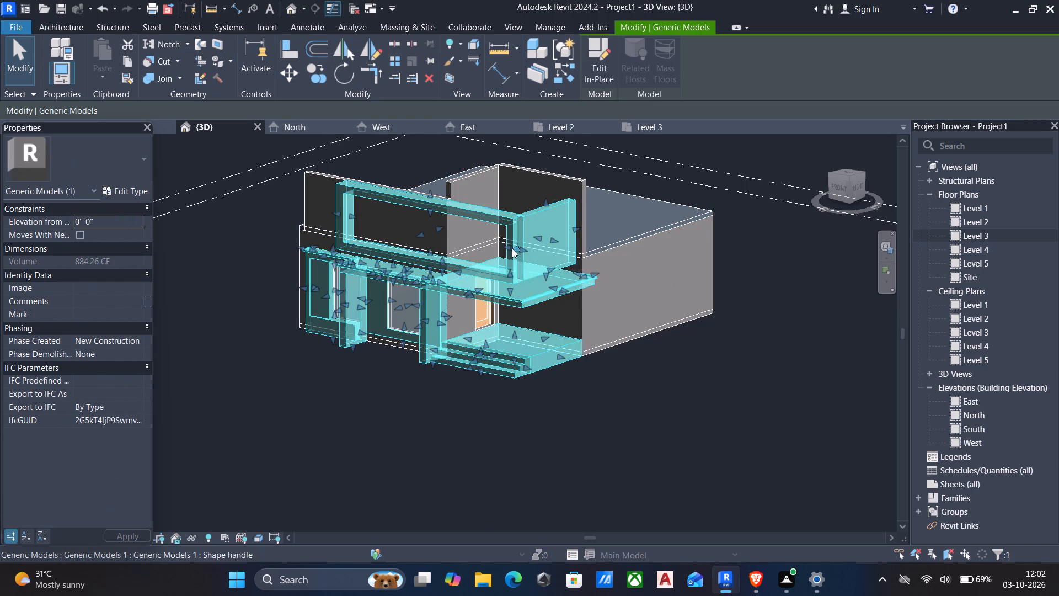
pyautogui.click(605, 48)
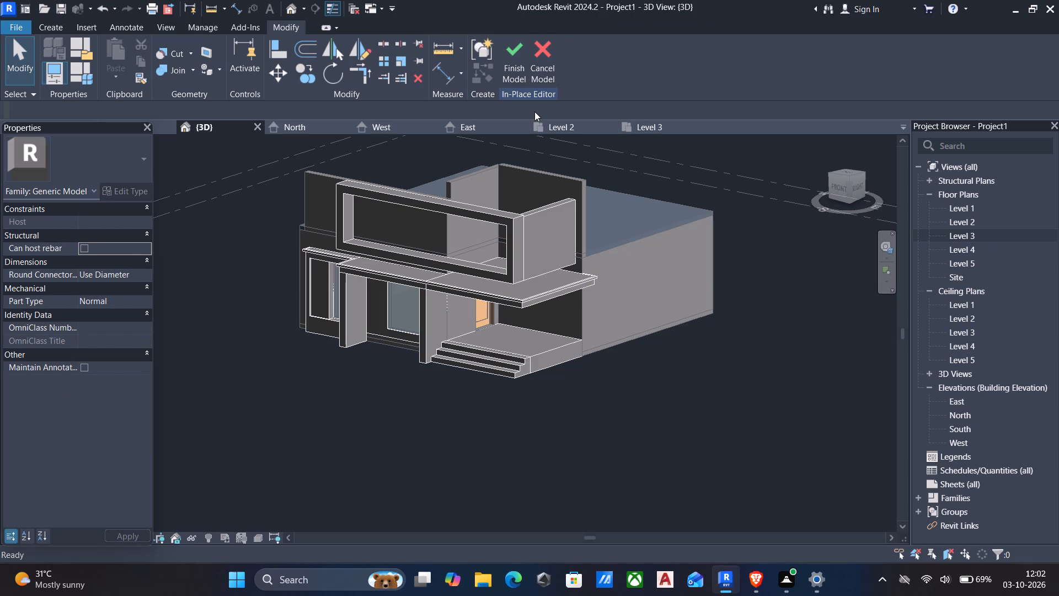
pyautogui.click(56, 22)
pyautogui.click(121, 54)
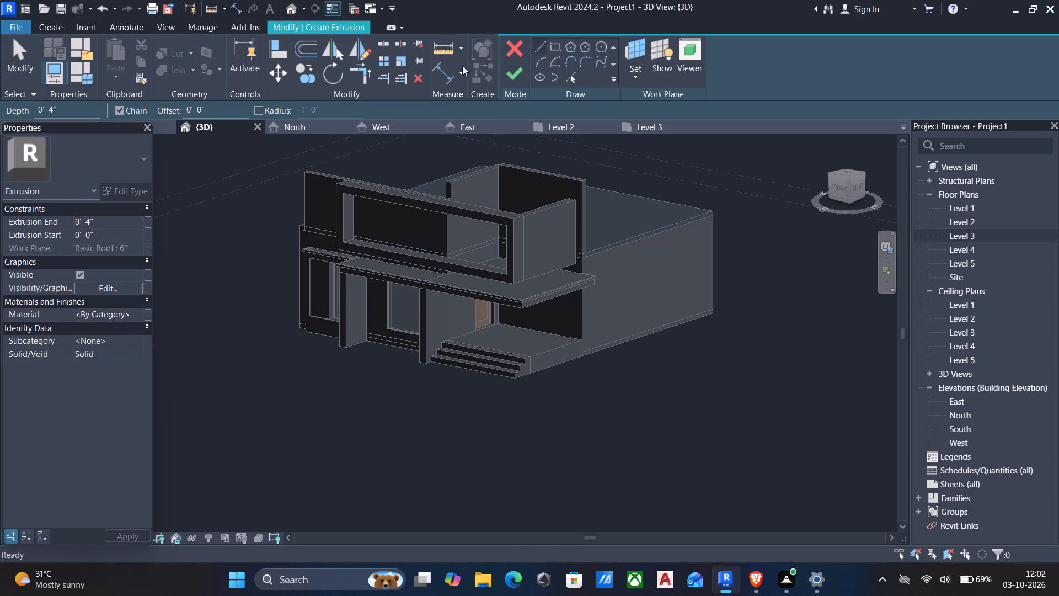
pyautogui.click(631, 72)
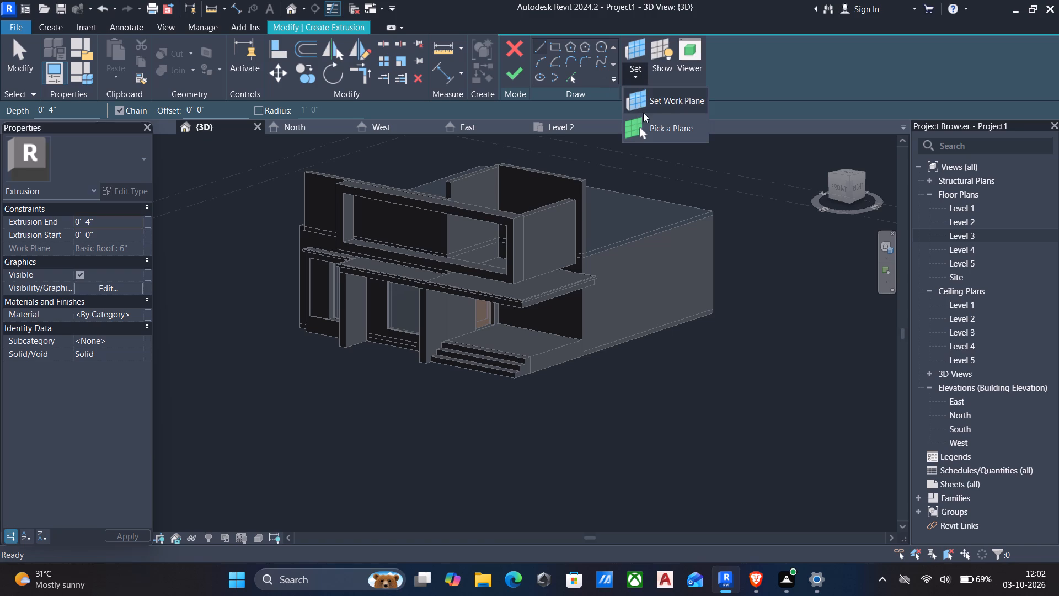
pyautogui.click(639, 131)
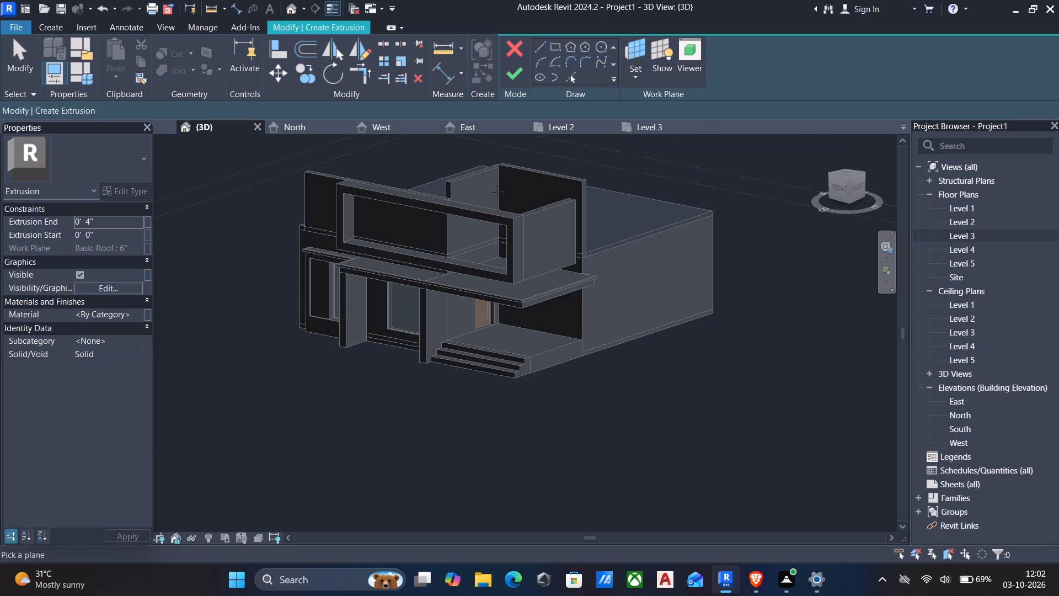
pyautogui.scroll(4, 476, 237)
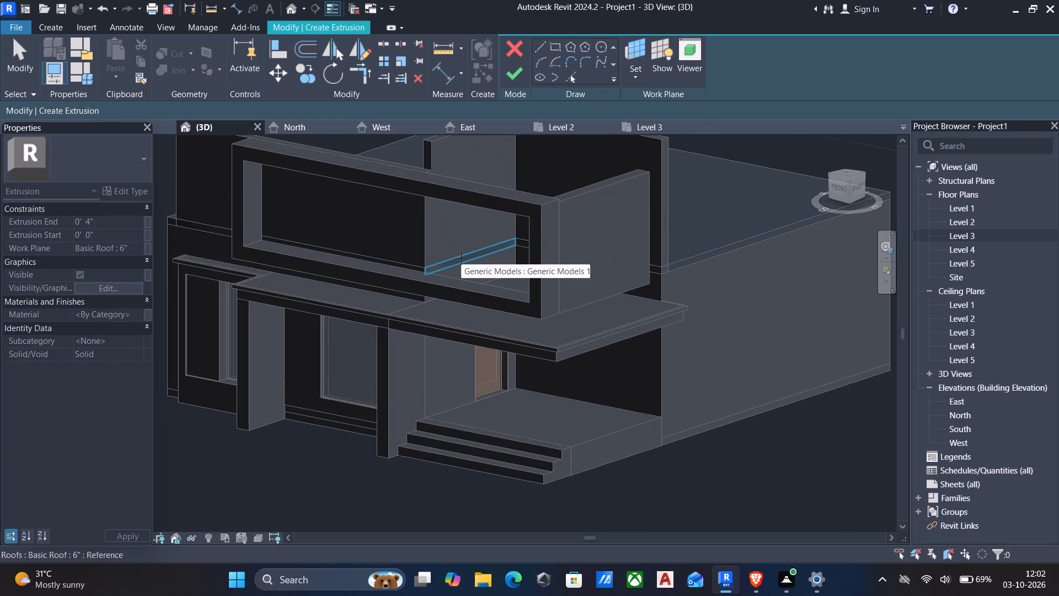
pyautogui.click(461, 258)
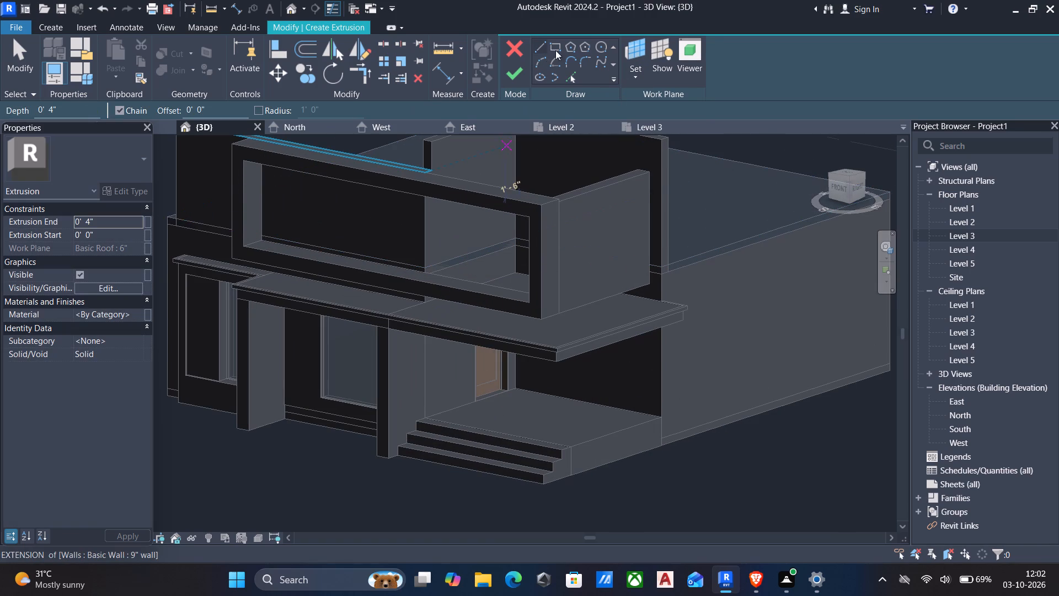
# Sketch a small rectangle about 6" high at the front end of the roof's notch edge and extrude it 4".
pyautogui.click(555, 43)
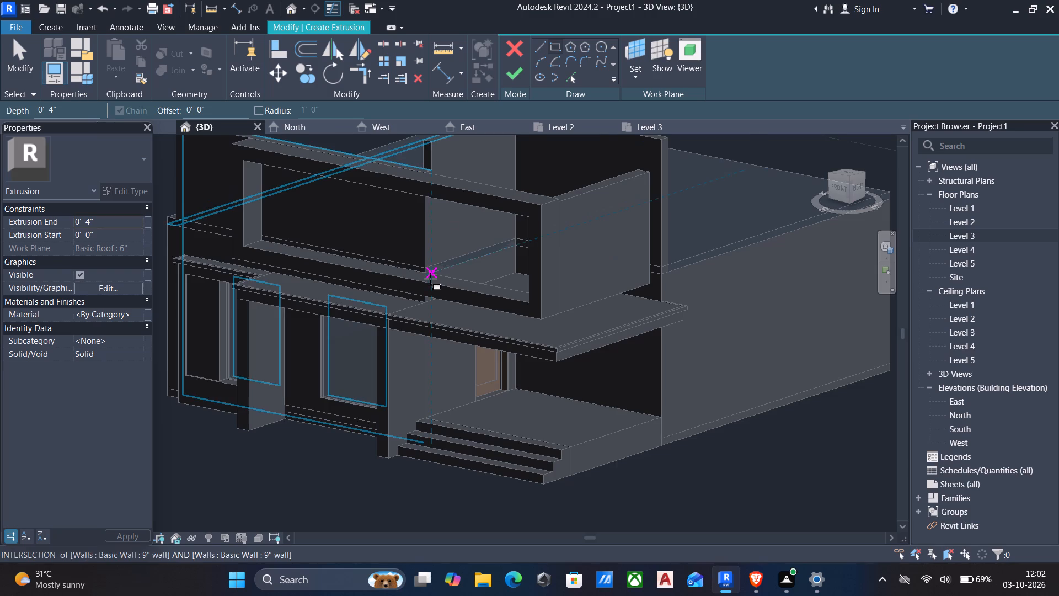
pyautogui.scroll(5, 430, 279)
pyautogui.keyDown('shift'); pyautogui.moveTo(414, 269); pyautogui.dragTo(391, 273, button='middle'); pyautogui.keyUp('shift')
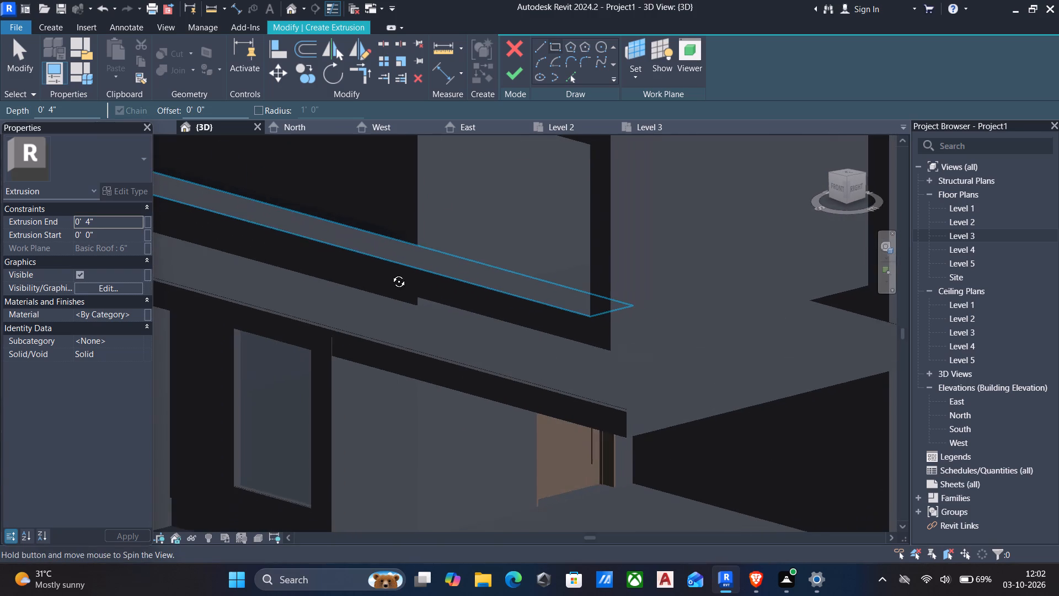
pyautogui.keyDown('shift'); pyautogui.moveTo(391, 273); pyautogui.dragTo(393, 289, button='middle'); pyautogui.keyUp('shift')
pyautogui.click(417, 230)
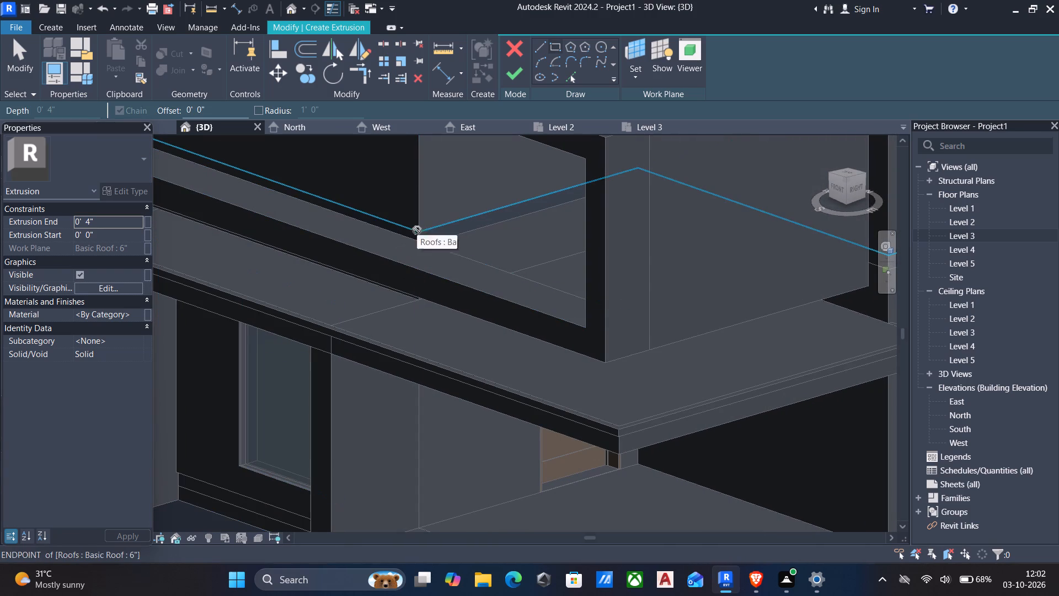
pyautogui.scroll(5, 434, 239)
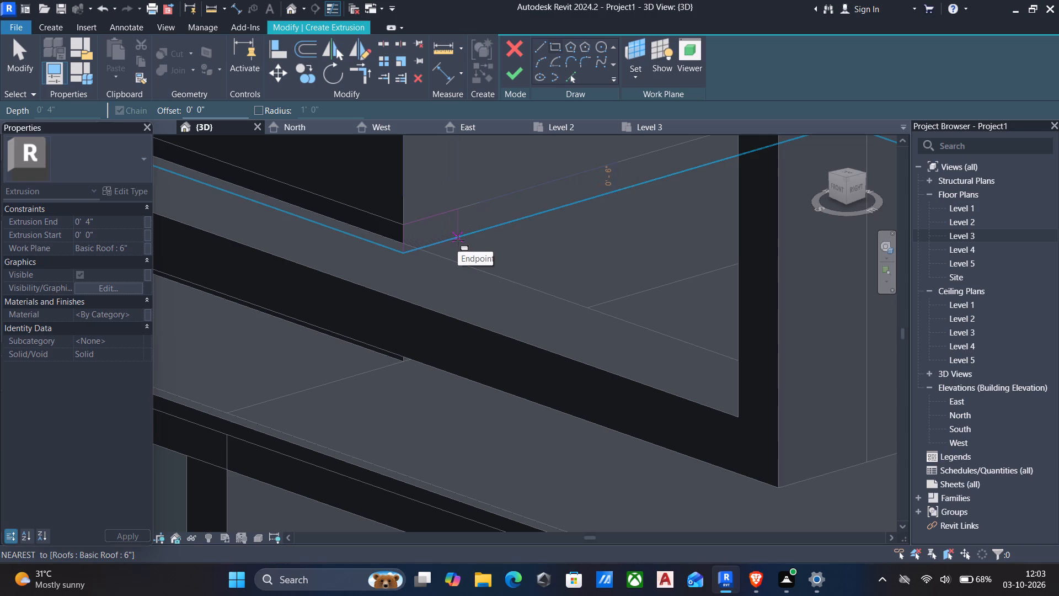
pyautogui.click(458, 240)
pyautogui.press('Escape')
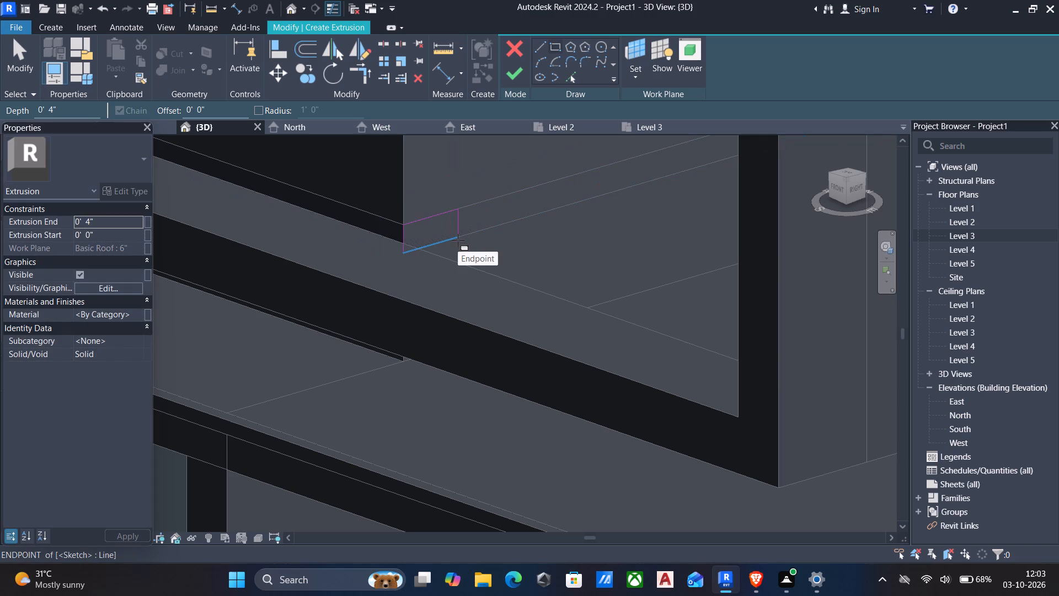
pyautogui.press('Escape')
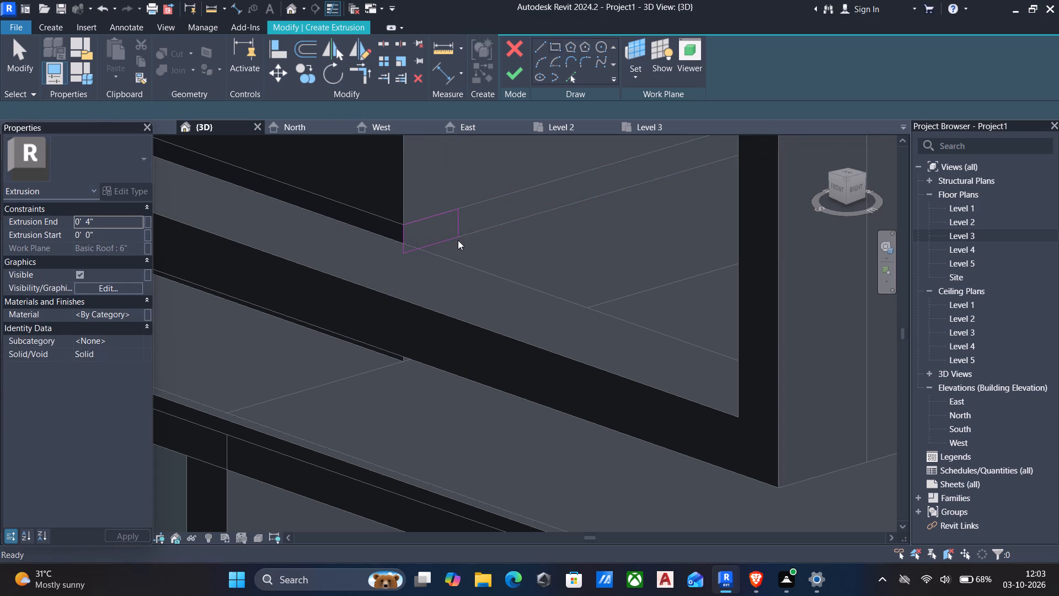
pyautogui.scroll(-3, 458, 240)
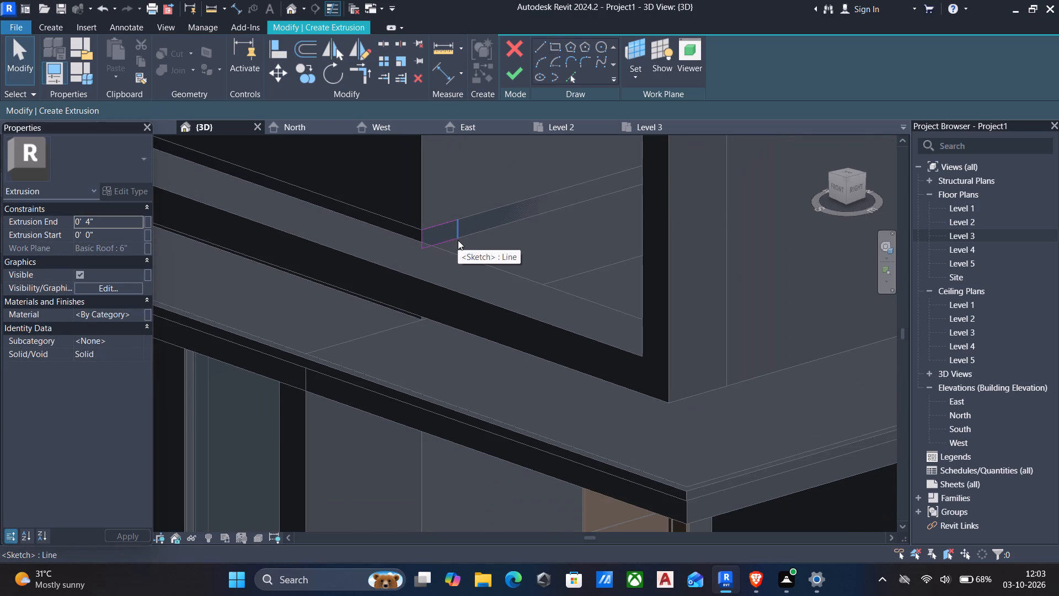
pyautogui.keyDown('shift'); pyautogui.moveTo(480, 248); pyautogui.dragTo(510, 237, button='middle'); pyautogui.keyUp('shift')
pyautogui.scroll(-2, 510, 237)
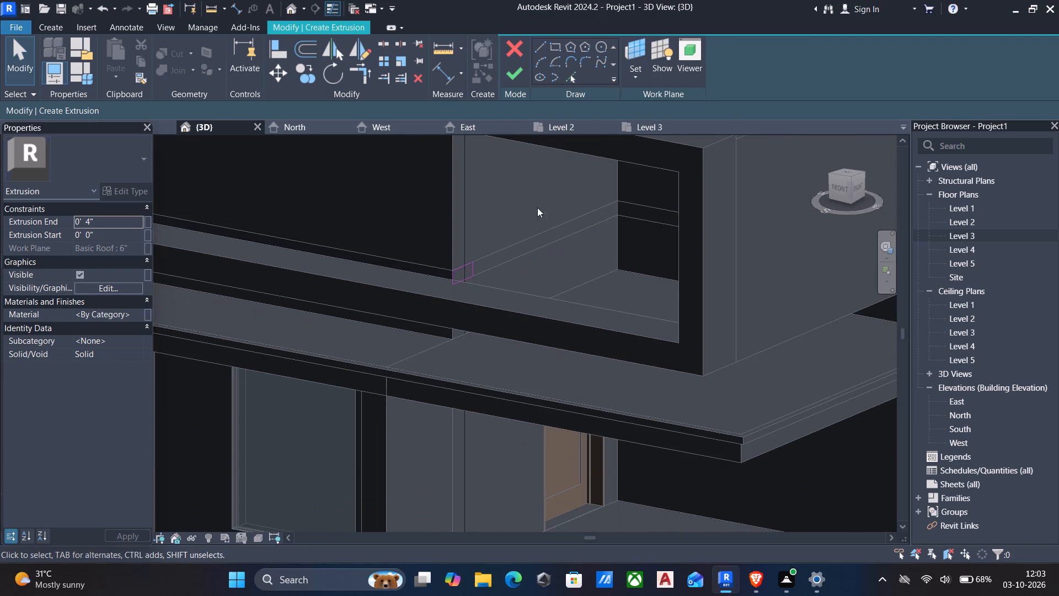
pyautogui.click(516, 72)
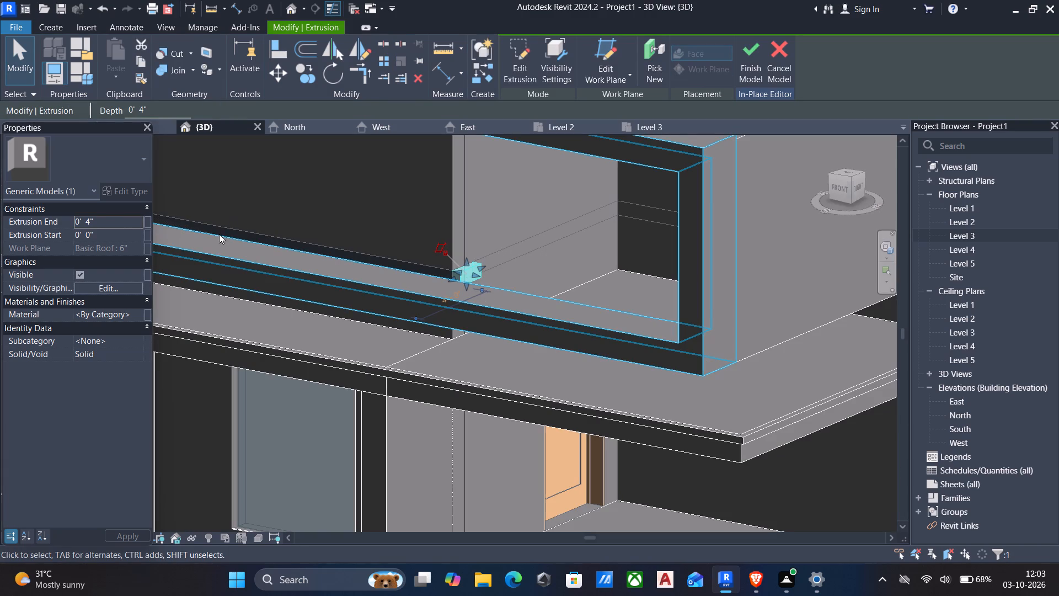
pyautogui.click(109, 220)
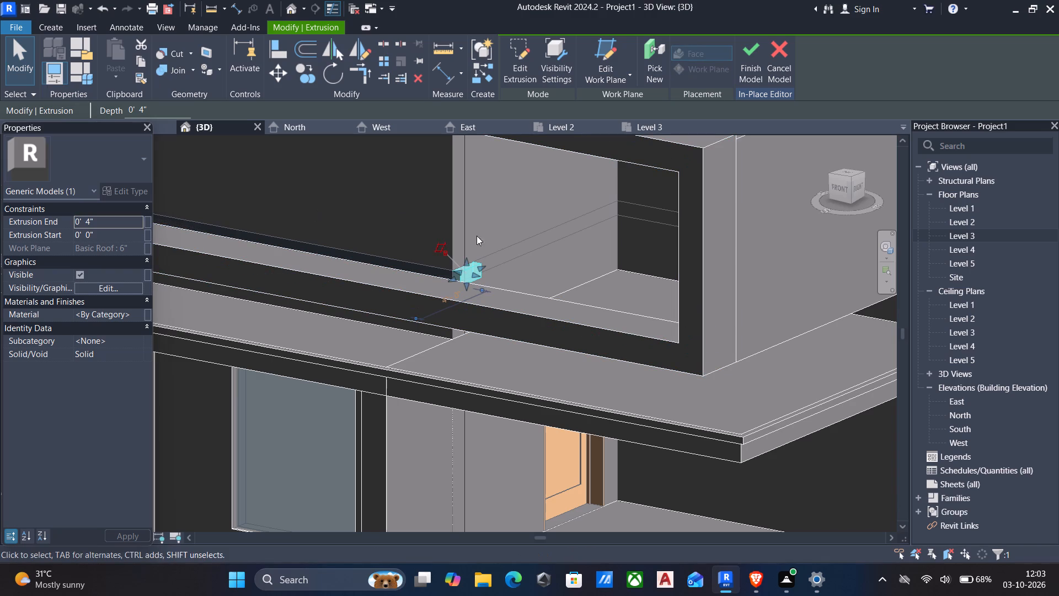
pyautogui.press('Escape')
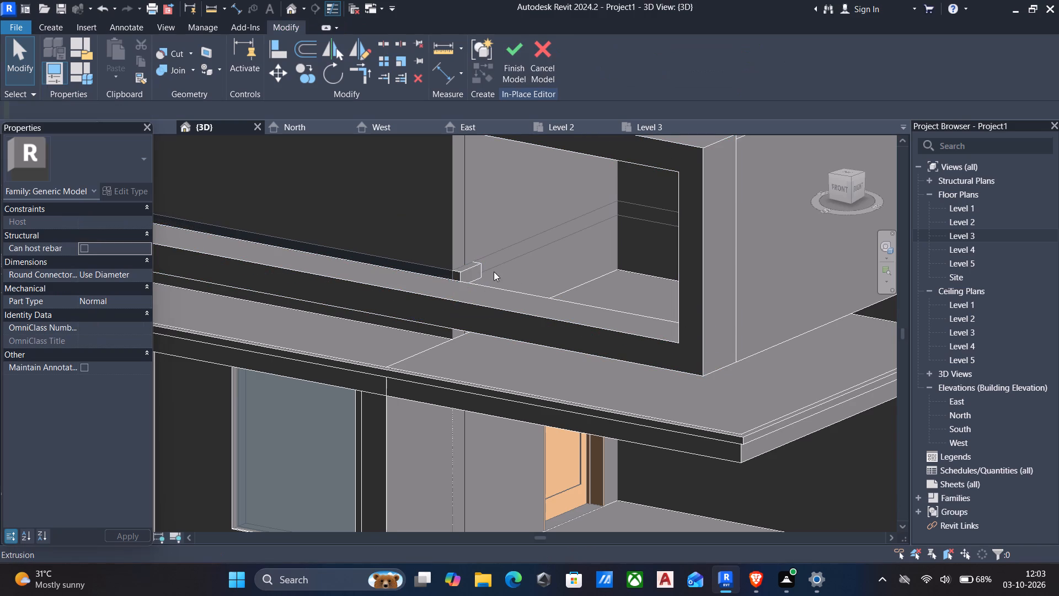
# Stretch the new small extrusion eastward behind the frame's lower rail to an extrusion end of about 9' 0 7/8".
pyautogui.keyDown('shift'); pyautogui.moveTo(492, 270); pyautogui.dragTo(500, 281, button='middle'); pyautogui.keyUp('shift')
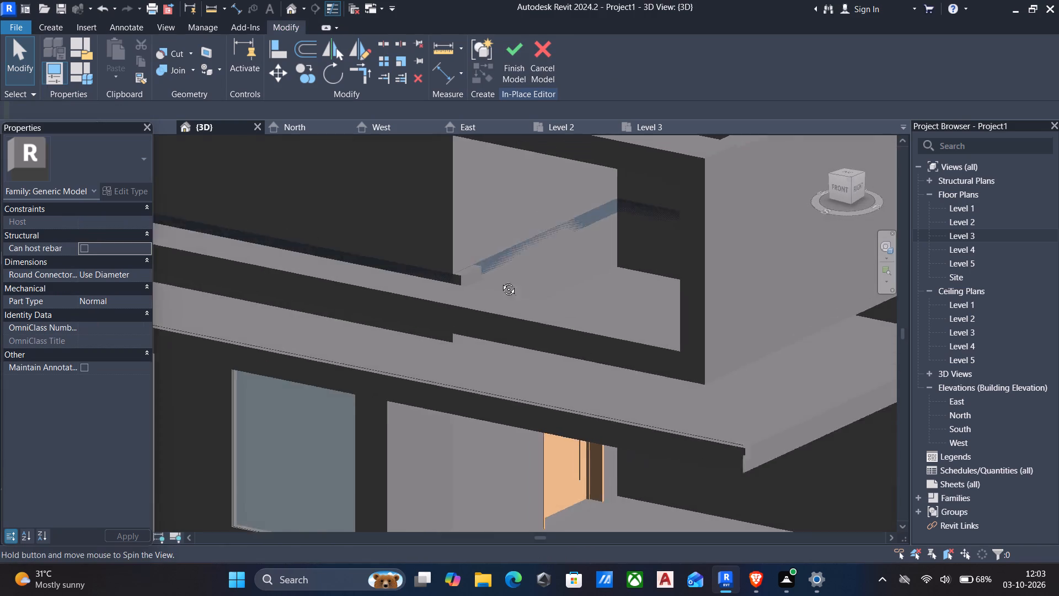
pyautogui.keyDown('shift'); pyautogui.moveTo(500, 281); pyautogui.dragTo(501, 281, button='middle'); pyautogui.keyUp('shift')
pyautogui.scroll(-3, 506, 281)
pyautogui.keyDown('shift'); pyautogui.moveTo(525, 283); pyautogui.dragTo(544, 293, button='middle'); pyautogui.keyUp('shift')
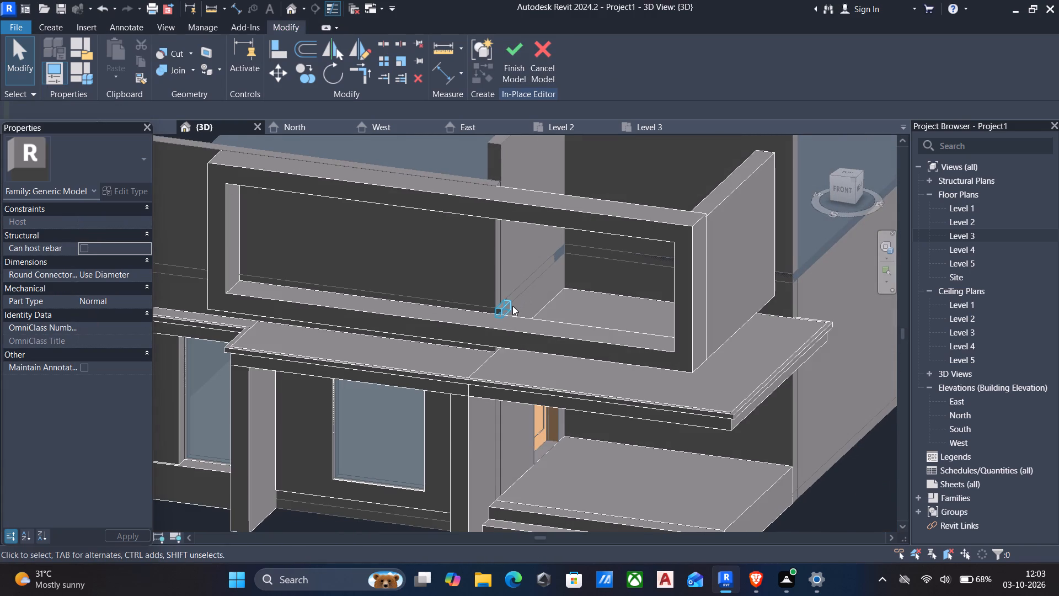
pyautogui.click(507, 306)
pyautogui.moveTo(512, 310); pyautogui.dragTo(529, 310)
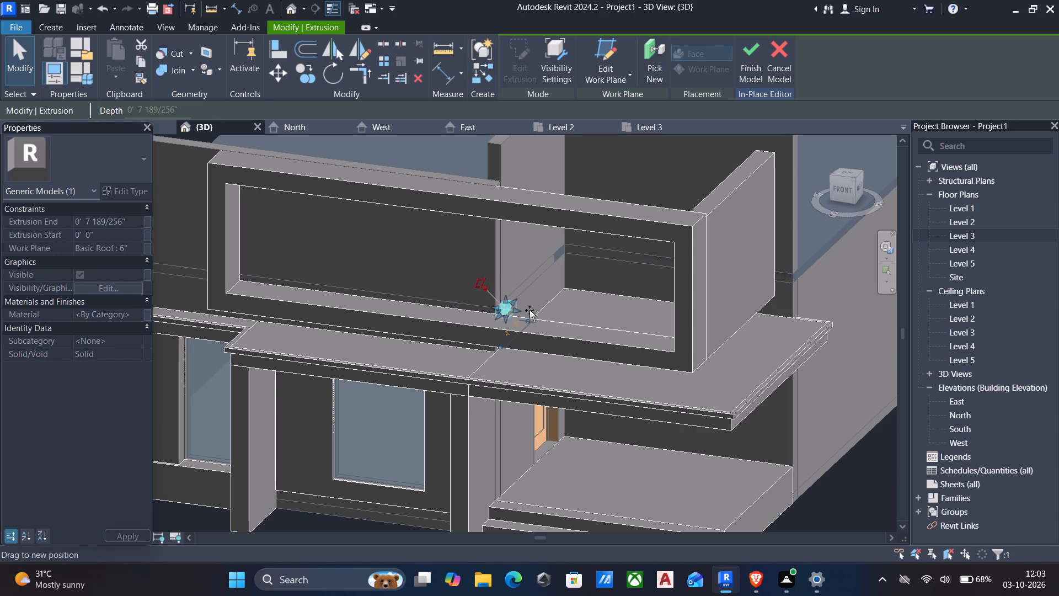
pyautogui.moveTo(529, 310); pyautogui.dragTo(667, 324)
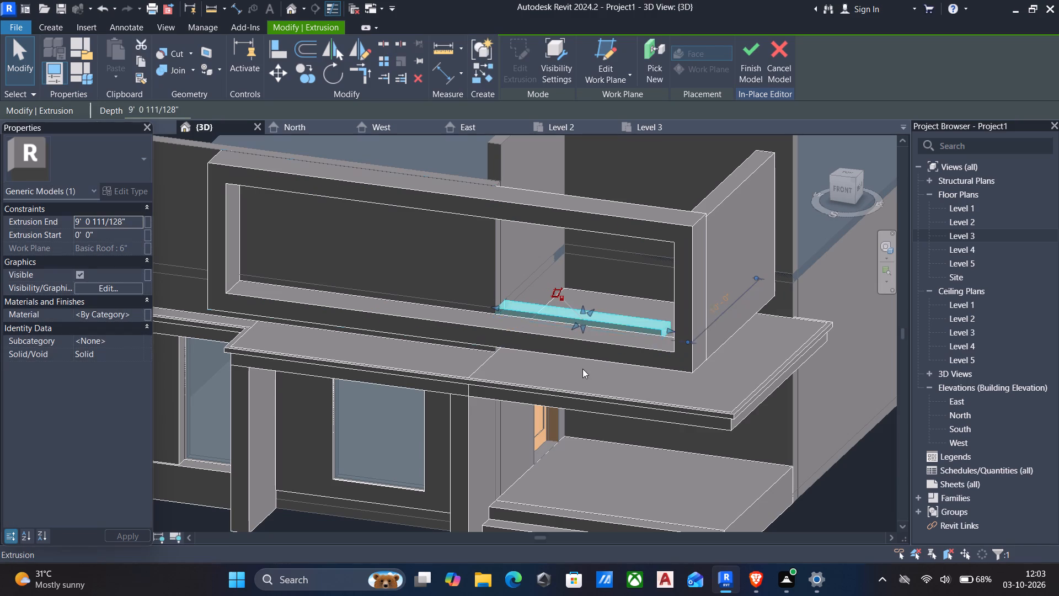
pyautogui.press('Escape')
pyautogui.moveTo(581, 371); pyautogui.dragTo(633, 343, button='middle')
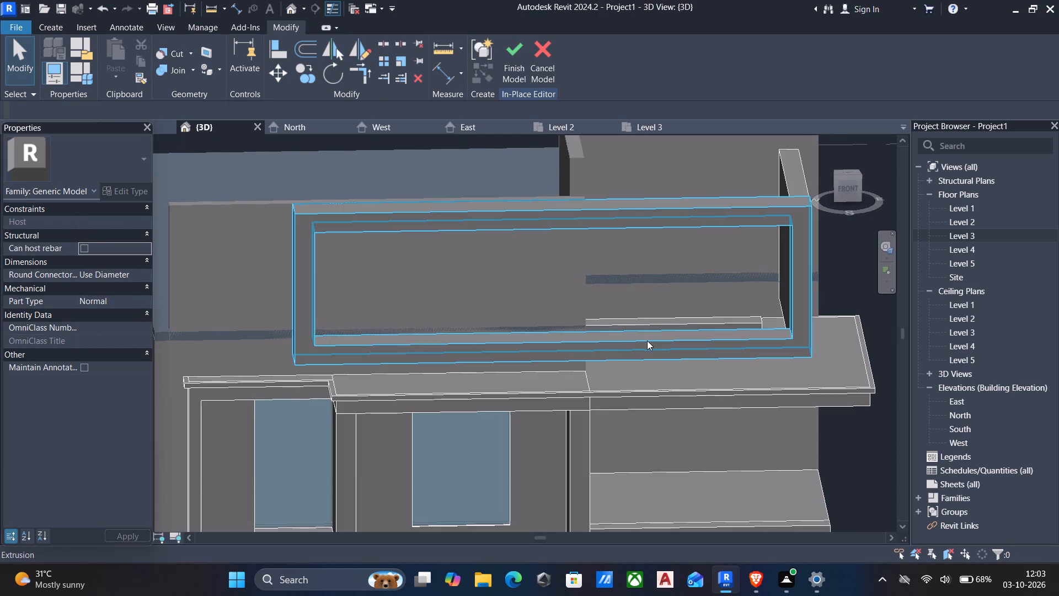
# Align the east end face of the small notch extrusion with the inner face of the upper frame's east post.
pyautogui.keyDown('shift'); pyautogui.moveTo(650, 340); pyautogui.dragTo(514, 356, button='middle'); pyautogui.keyUp('shift')
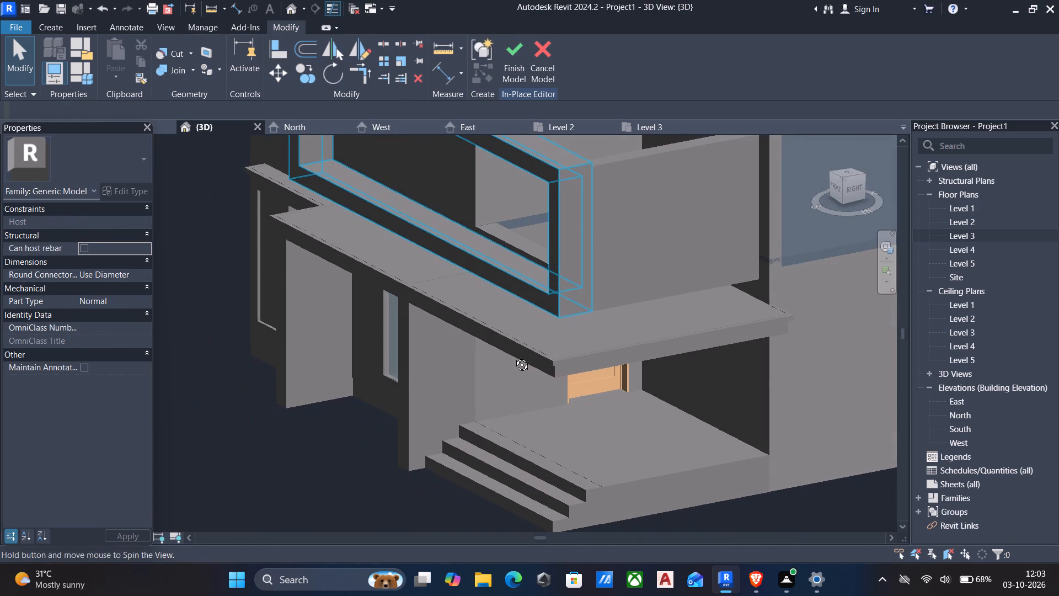
pyautogui.keyDown('shift'); pyautogui.moveTo(514, 356); pyautogui.dragTo(535, 354, button='middle'); pyautogui.keyUp('shift')
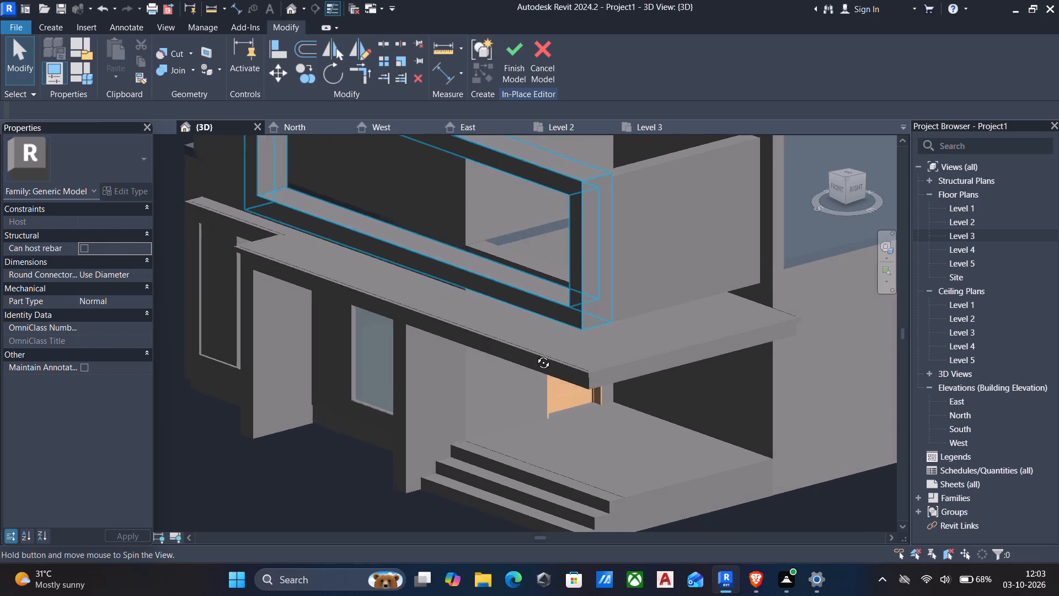
pyautogui.keyDown('shift'); pyautogui.moveTo(535, 354); pyautogui.dragTo(539, 352, button='middle'); pyautogui.keyUp('shift')
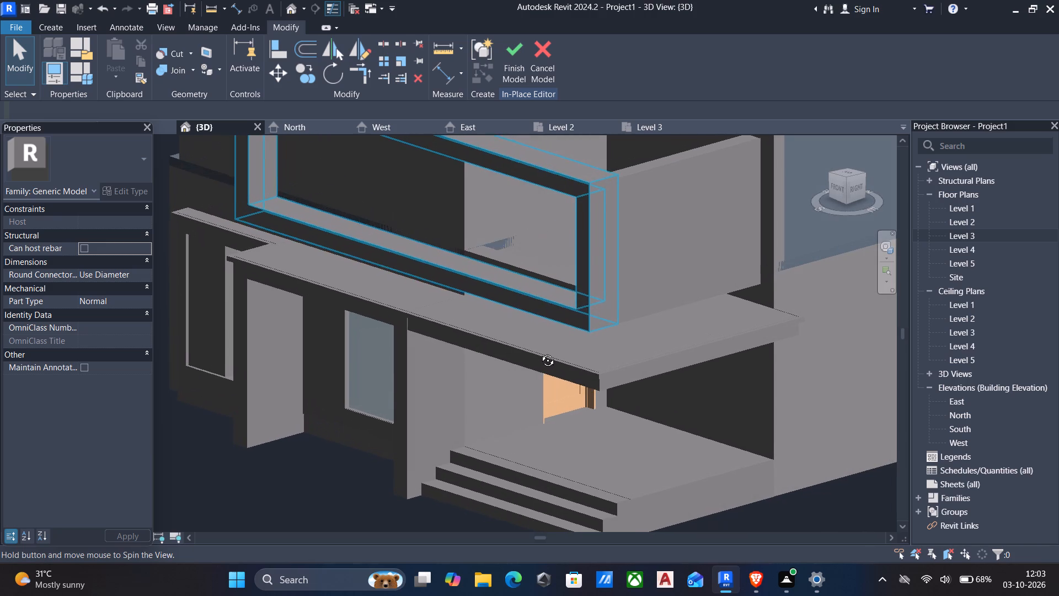
pyautogui.keyDown('shift'); pyautogui.moveTo(539, 352); pyautogui.dragTo(605, 320, button='middle'); pyautogui.keyUp('shift')
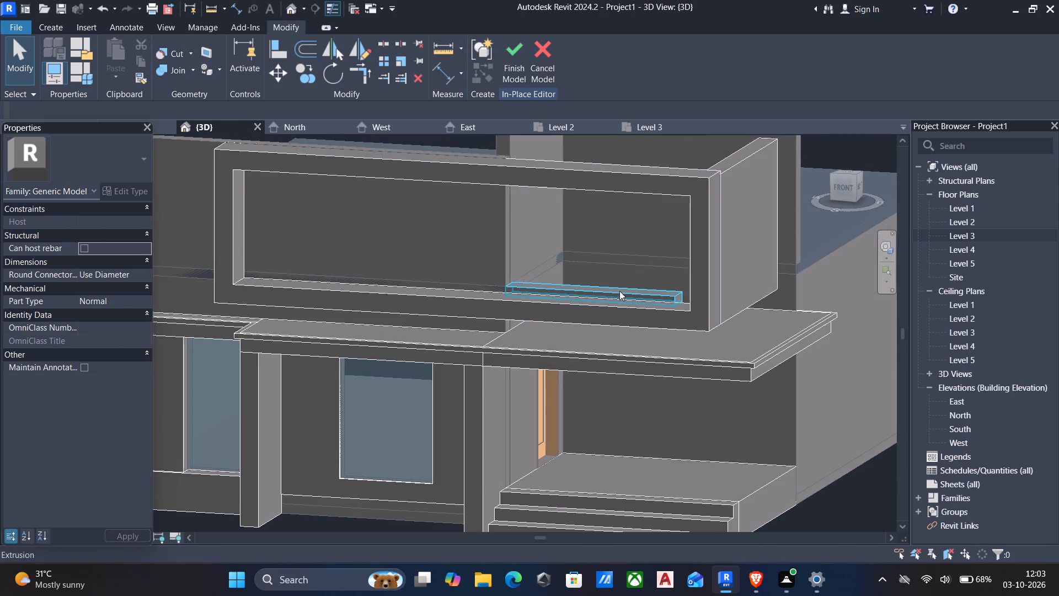
pyautogui.scroll(3, 619, 291)
pyautogui.keyDown('shift'); pyautogui.moveTo(619, 329); pyautogui.dragTo(660, 317, button='middle'); pyautogui.keyUp('shift')
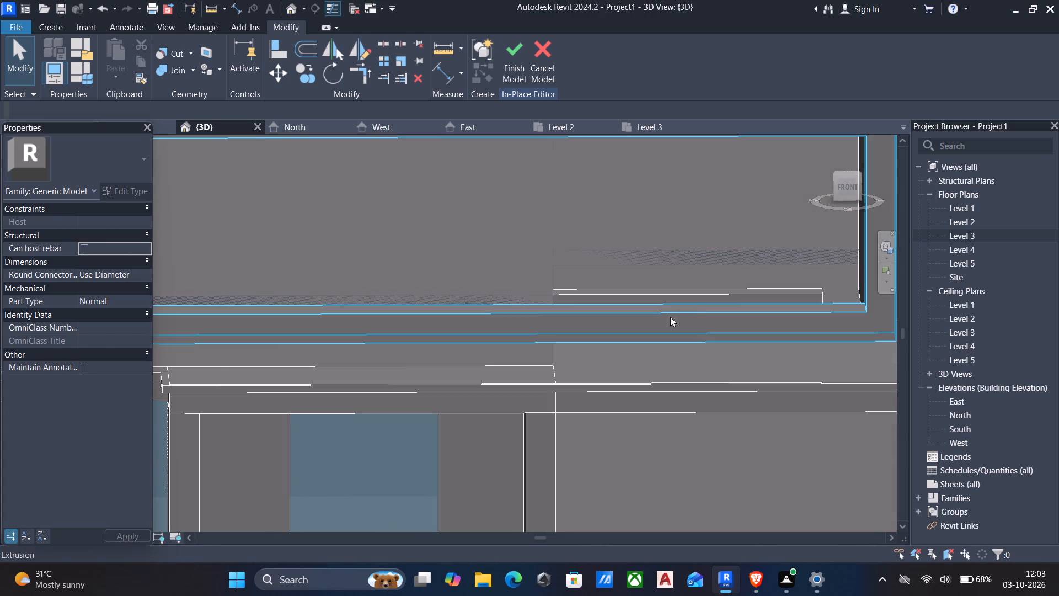
pyautogui.write('al')
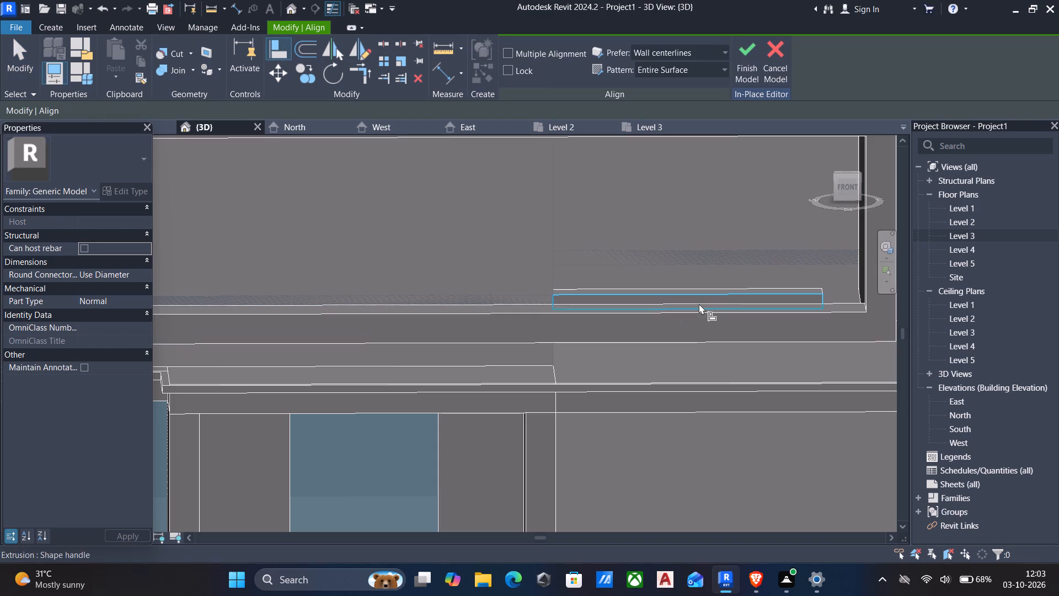
pyautogui.scroll(-2, 709, 298)
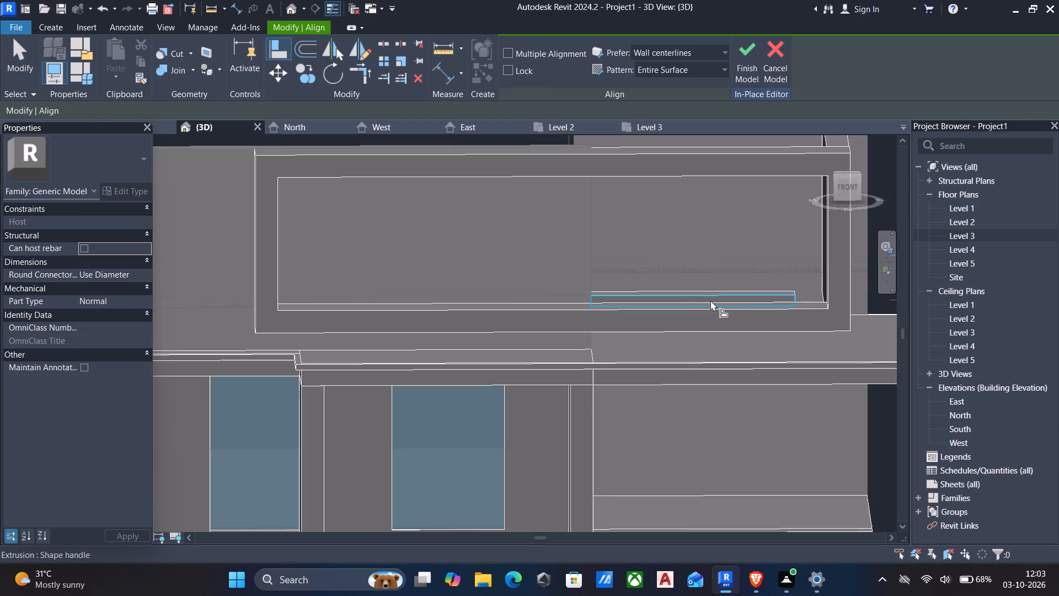
pyautogui.moveTo(709, 301); pyautogui.dragTo(644, 299, button='middle')
pyautogui.keyDown('shift'); pyautogui.moveTo(676, 304); pyautogui.dragTo(689, 299, button='middle'); pyautogui.keyUp('shift')
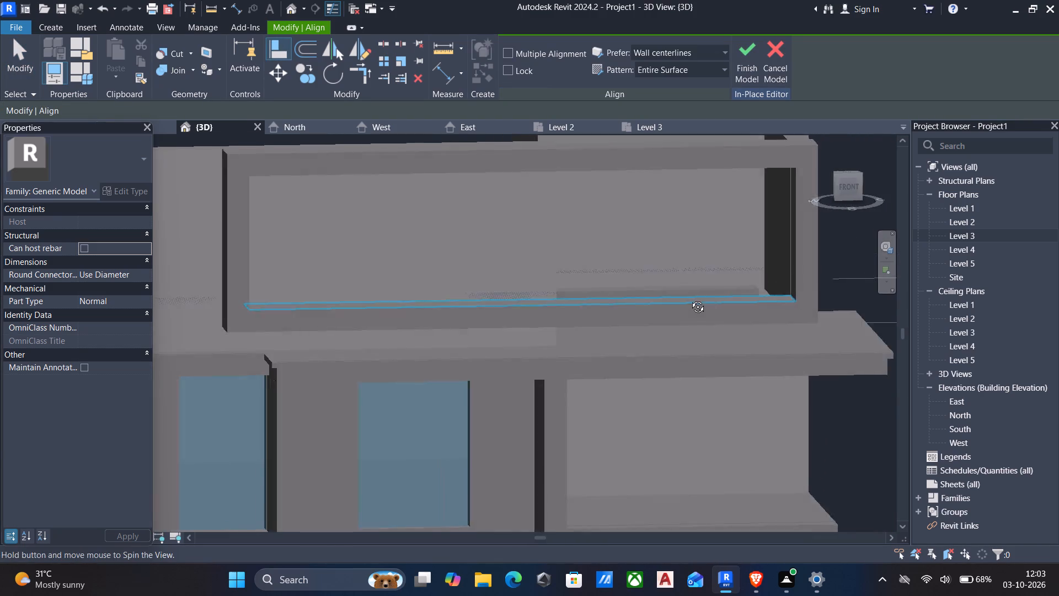
pyautogui.keyDown('shift'); pyautogui.moveTo(689, 299); pyautogui.dragTo(715, 294, button='middle'); pyautogui.keyUp('shift')
pyautogui.scroll(-2, 715, 294)
pyautogui.moveTo(694, 296); pyautogui.dragTo(591, 308, button='middle')
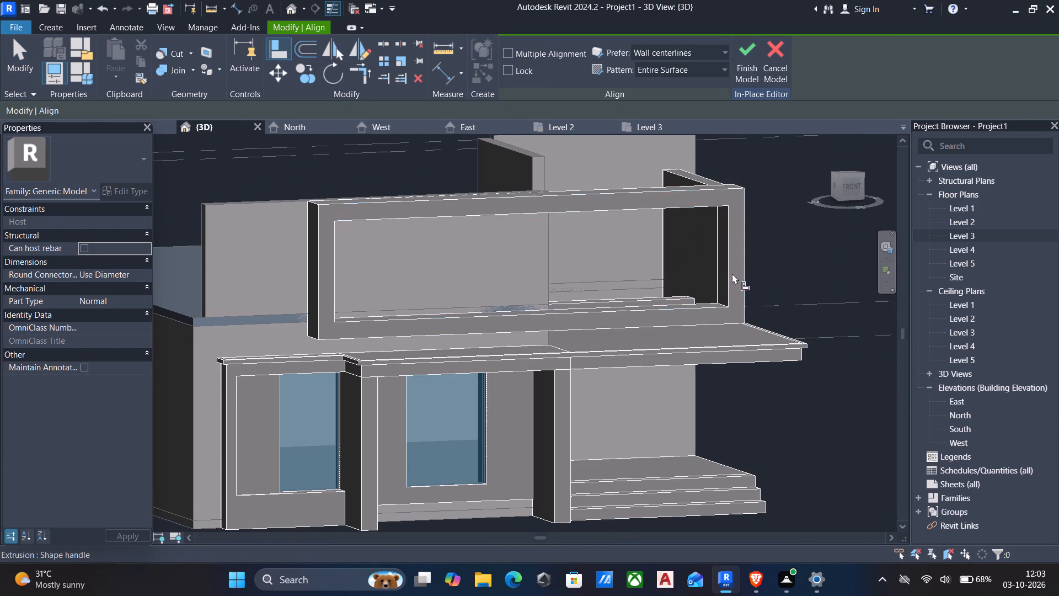
pyautogui.click(728, 272)
pyautogui.keyDown('shift'); pyautogui.moveTo(741, 297); pyautogui.dragTo(741, 297, button='middle'); pyautogui.keyUp('shift')
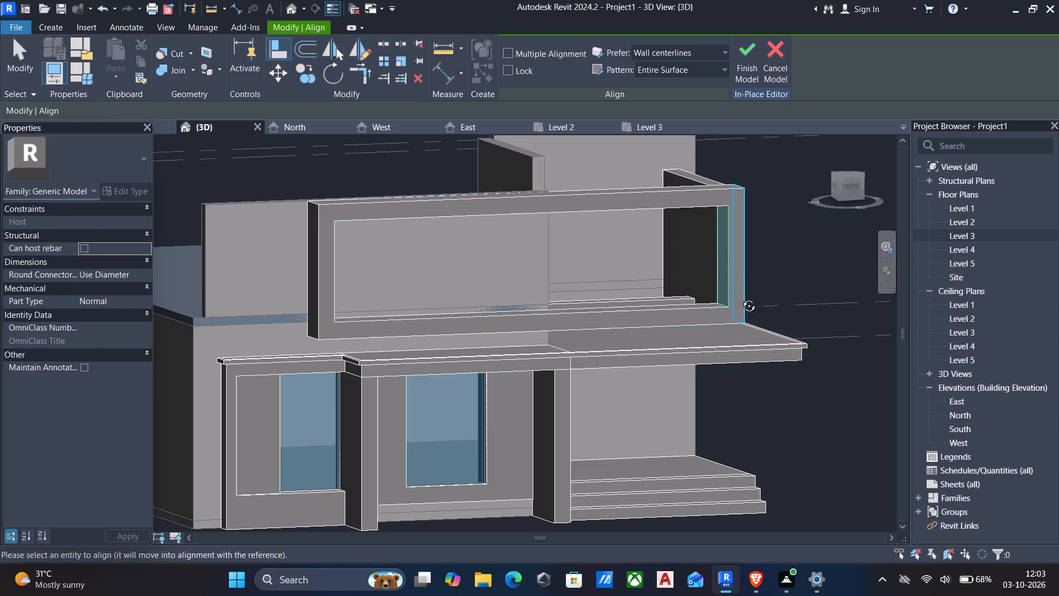
pyautogui.keyDown('shift'); pyautogui.moveTo(741, 297); pyautogui.dragTo(640, 327, button='middle'); pyautogui.keyUp('shift')
pyautogui.scroll(4, 517, 320)
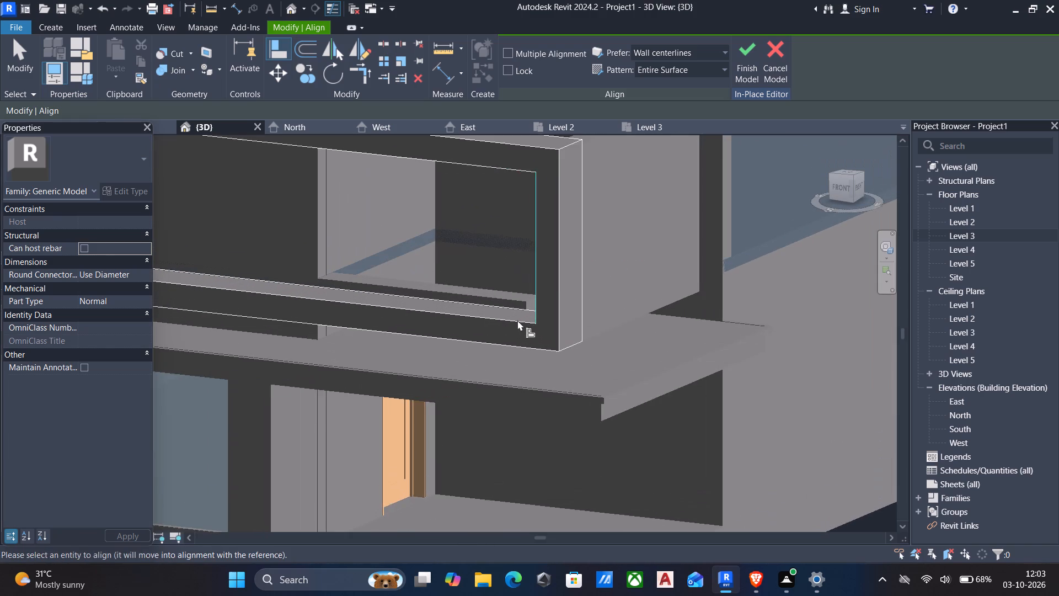
pyautogui.click(528, 301)
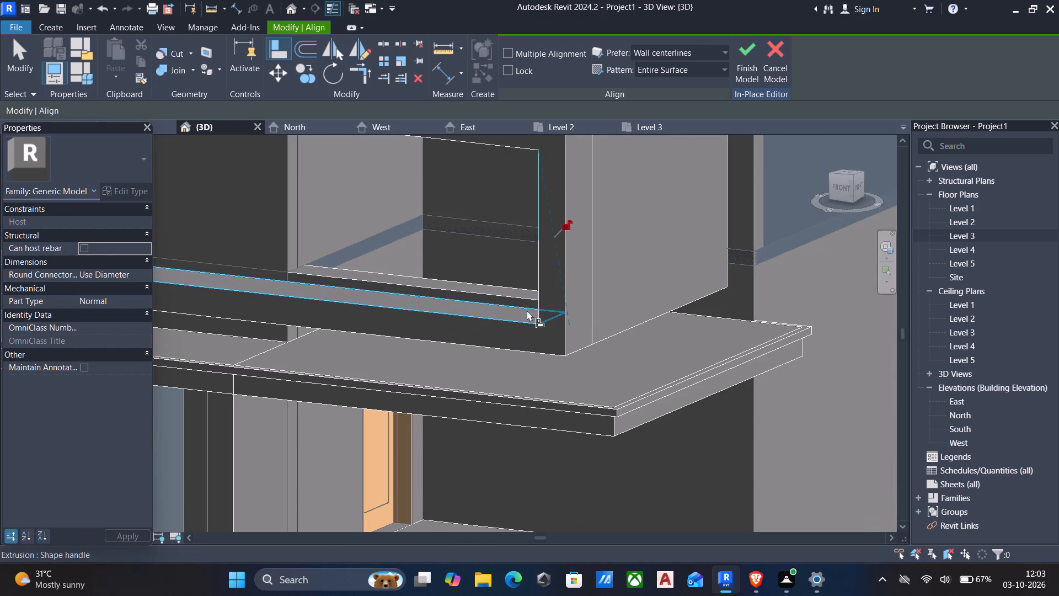
pyautogui.press('Escape')
# Align the small extrusion's rear face with the front face of the raised back wall, filling the roof notch.
pyautogui.scroll(-2, 547, 322)
pyautogui.keyDown('shift'); pyautogui.moveTo(561, 323); pyautogui.dragTo(565, 367, button='middle'); pyautogui.keyUp('shift')
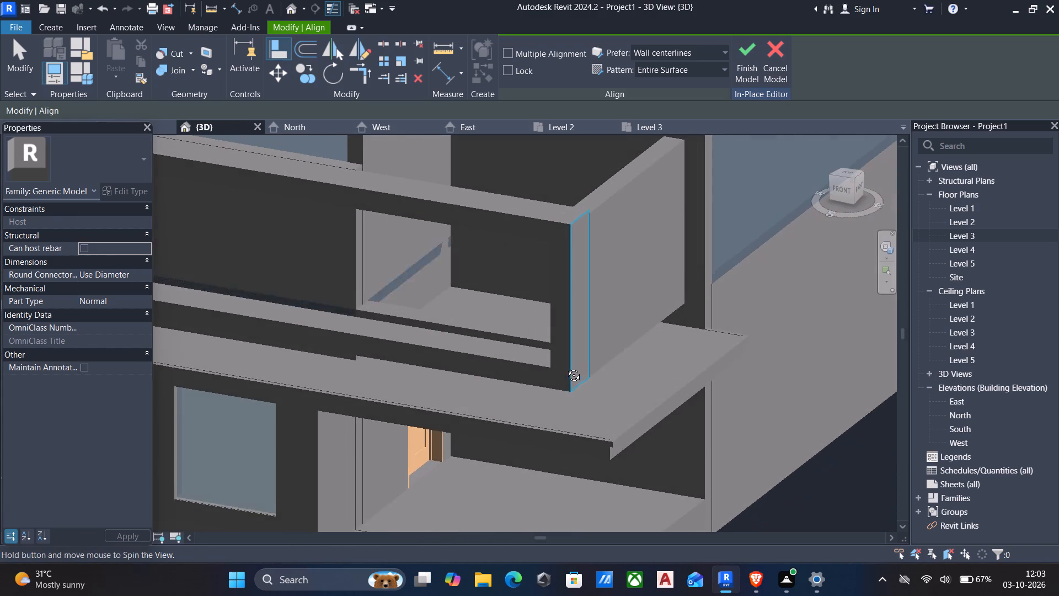
pyautogui.keyDown('shift'); pyautogui.moveTo(565, 367); pyautogui.dragTo(566, 367, button='middle'); pyautogui.keyUp('shift')
pyautogui.scroll(-1, 537, 194)
pyautogui.moveTo(543, 214); pyautogui.dragTo(552, 353, button='middle')
pyautogui.scroll(1, 552, 242)
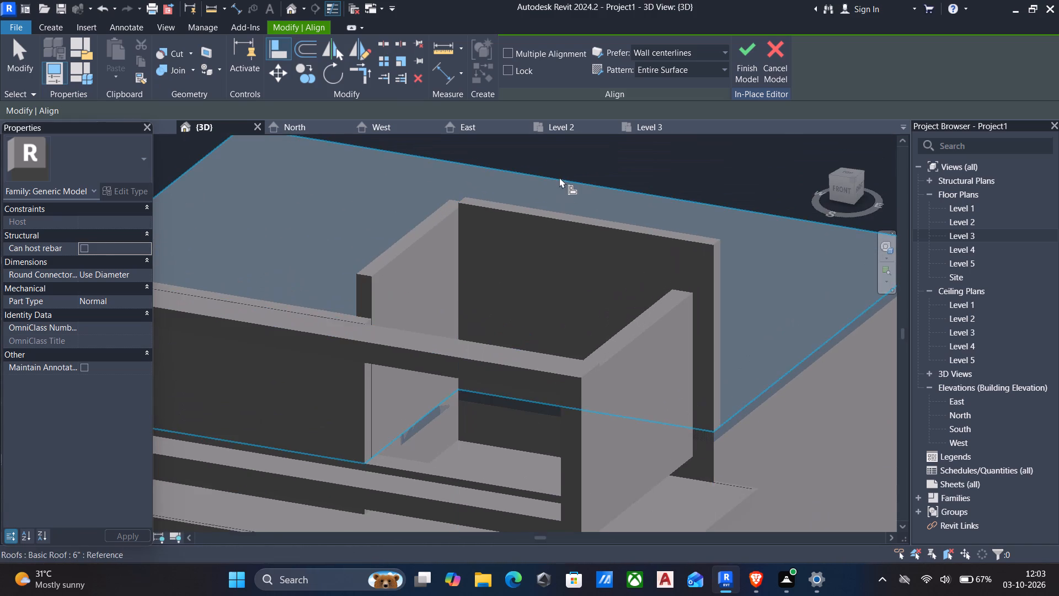
pyautogui.click(550, 221)
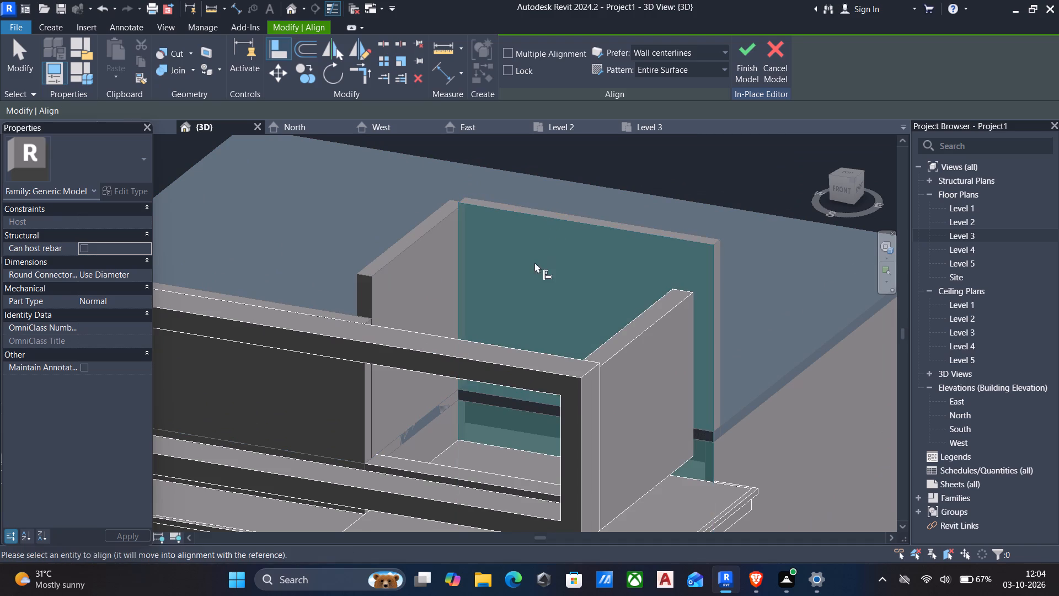
pyautogui.keyDown('shift'); pyautogui.moveTo(534, 281); pyautogui.dragTo(407, 309, button='middle'); pyautogui.keyUp('shift')
pyautogui.moveTo(417, 308); pyautogui.dragTo(414, 358, button='middle')
pyautogui.keyDown('shift'); pyautogui.moveTo(558, 250); pyautogui.dragTo(466, 241, button='middle'); pyautogui.keyUp('shift')
pyautogui.moveTo(603, 248); pyautogui.dragTo(595, 351, button='middle')
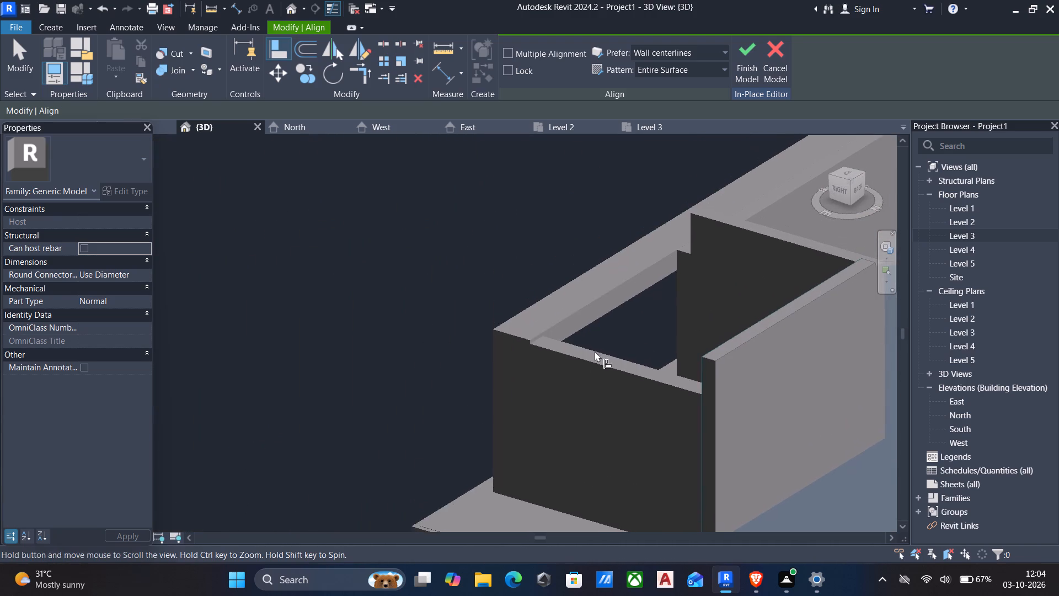
pyautogui.moveTo(595, 351); pyautogui.dragTo(591, 351, button='middle')
pyautogui.moveTo(634, 339); pyautogui.dragTo(630, 414, button='middle')
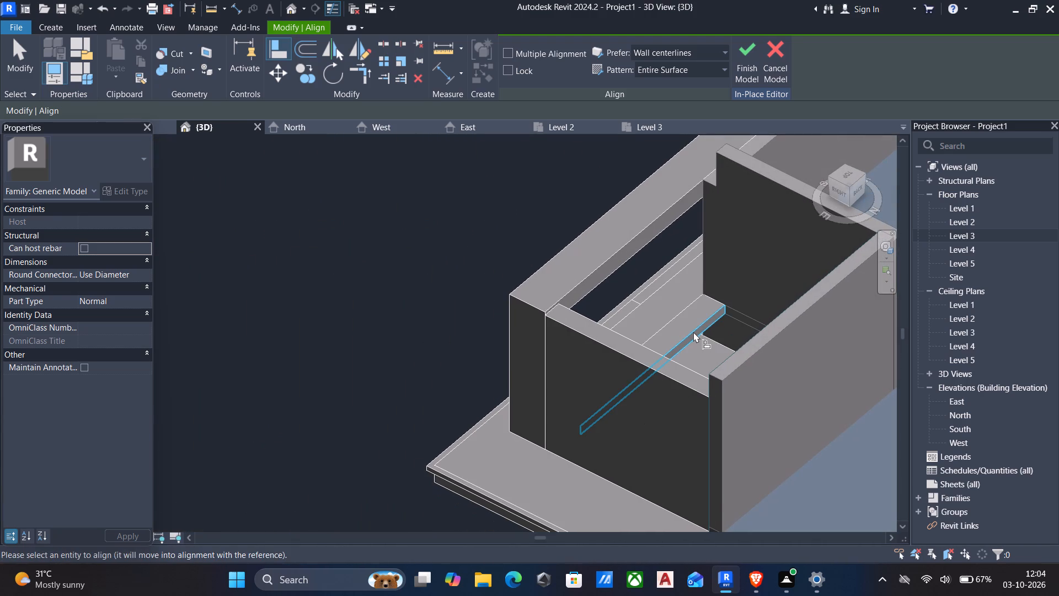
pyautogui.click(693, 332)
pyautogui.scroll(-3, 516, 298)
pyautogui.press('Escape')
# Go to the Level 3 floor plan and finish the in-place front model.
pyautogui.keyDown('shift'); pyautogui.moveTo(514, 300); pyautogui.dragTo(528, 302, button='middle'); pyautogui.keyUp('shift')
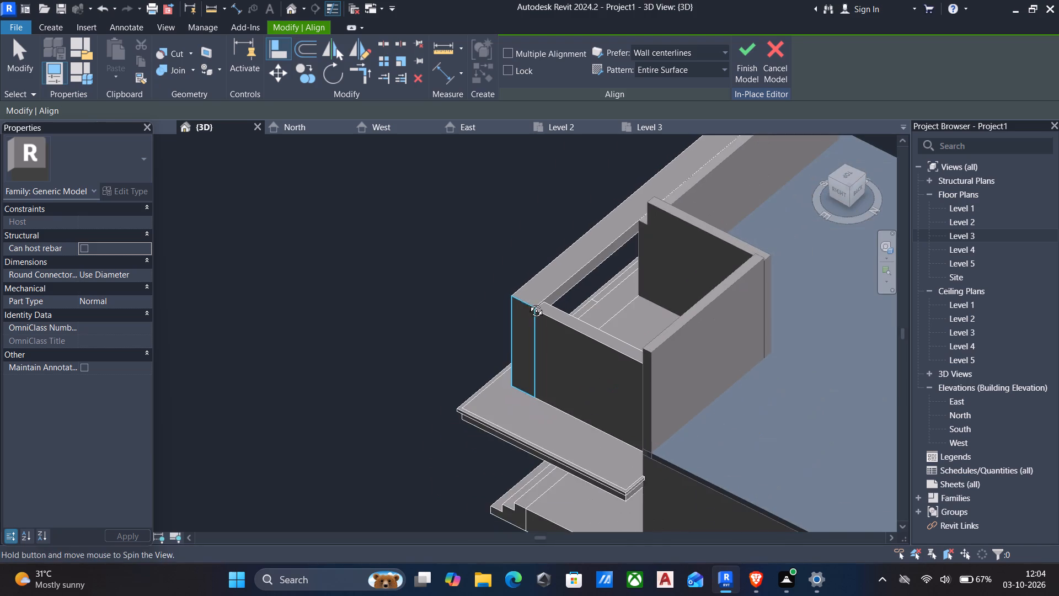
pyautogui.keyDown('shift'); pyautogui.moveTo(528, 302); pyautogui.dragTo(643, 276, button='middle'); pyautogui.keyUp('shift')
pyautogui.scroll(-4, 644, 279)
pyautogui.moveTo(606, 337); pyautogui.dragTo(638, 296, button='middle')
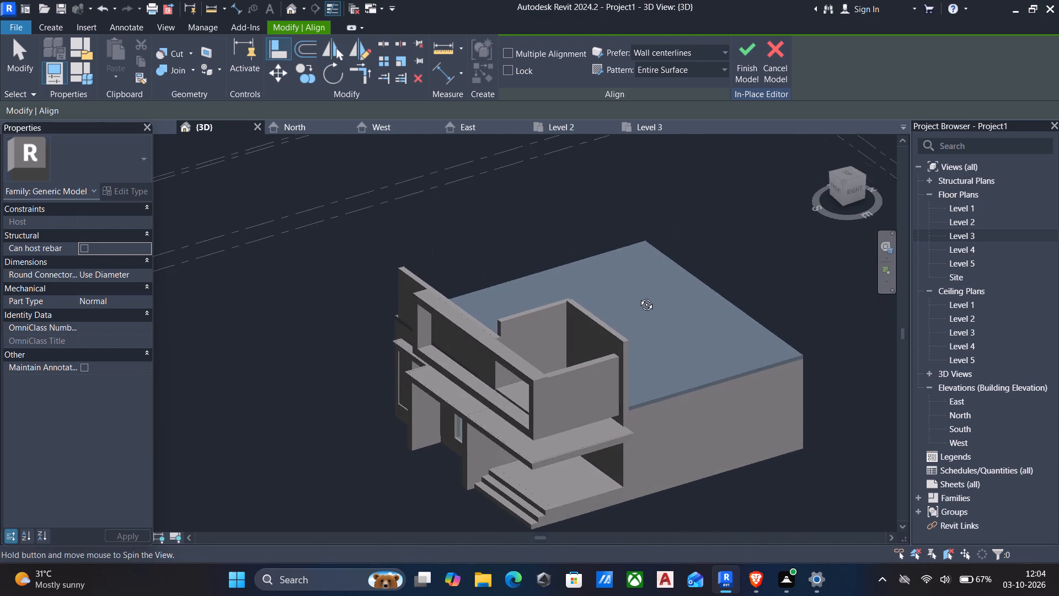
pyautogui.moveTo(638, 296); pyautogui.dragTo(680, 285, button='middle')
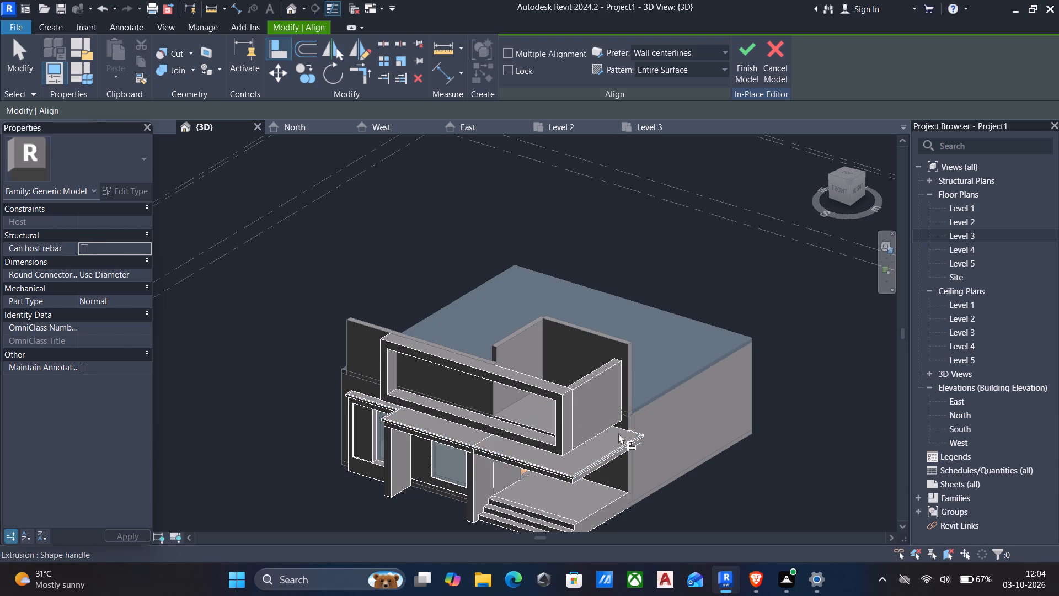
pyautogui.doubleClick(976, 220)
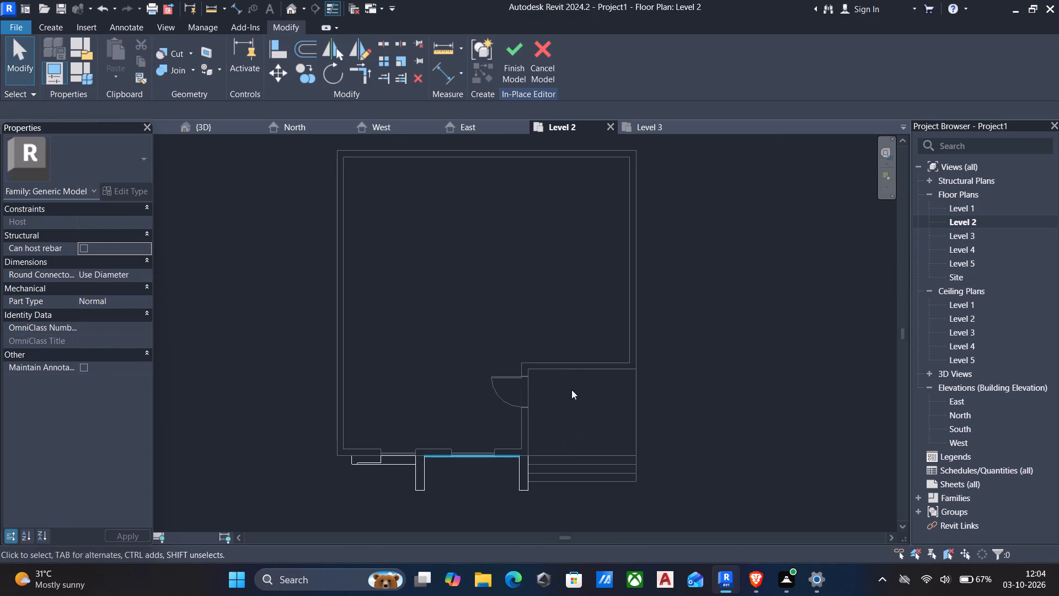
pyautogui.doubleClick(968, 232)
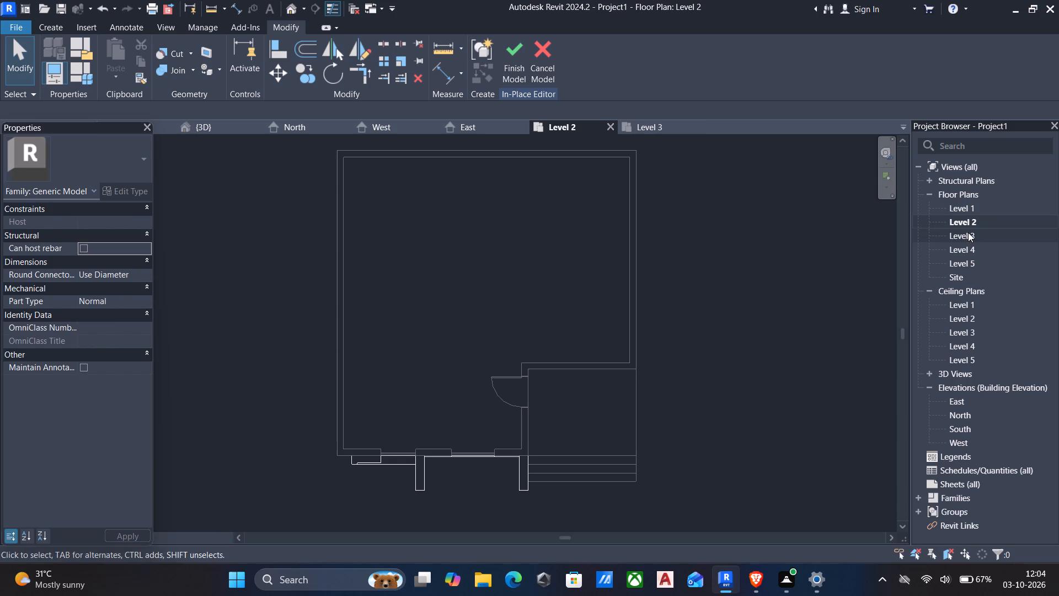
pyautogui.scroll(4, 430, 365)
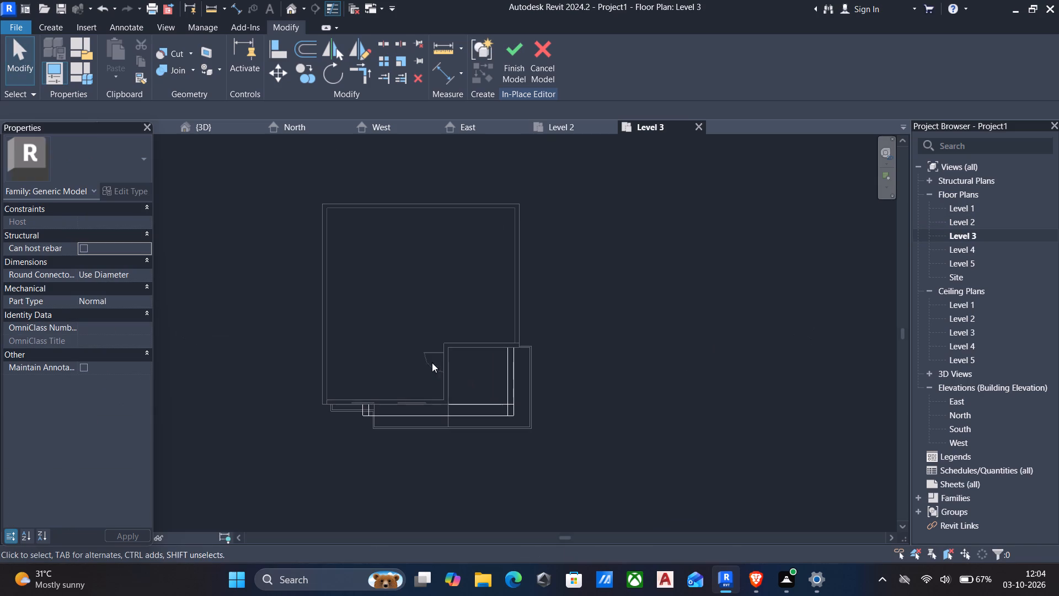
pyautogui.click(524, 53)
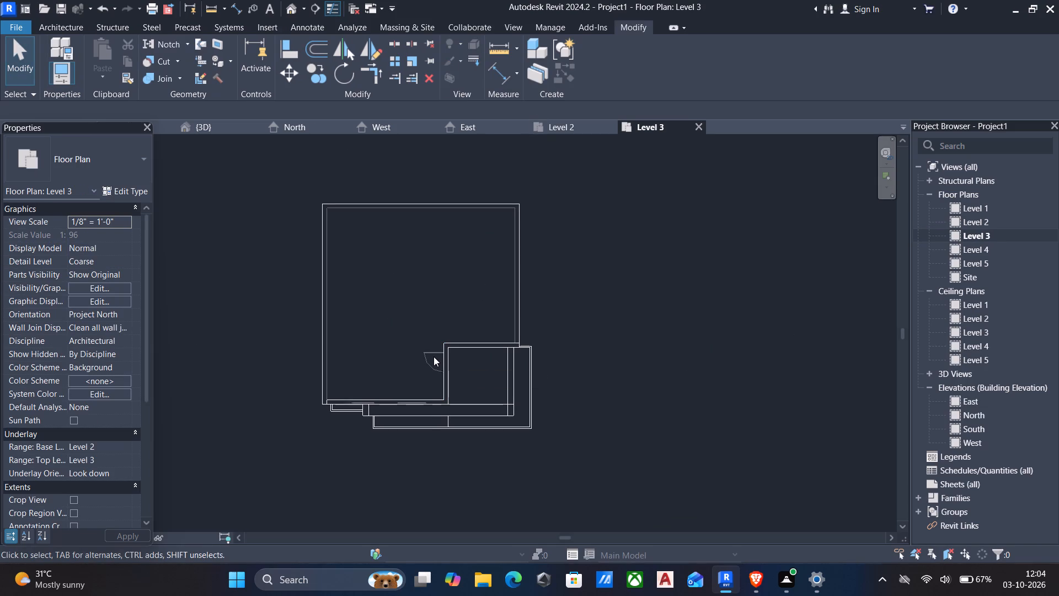
# Place a 3'6" x 7' Door-Interior-Single-1_Panel-Wood on Level 3 in the notch's west side wall, directly above the entrance door.
pyautogui.write('dr')
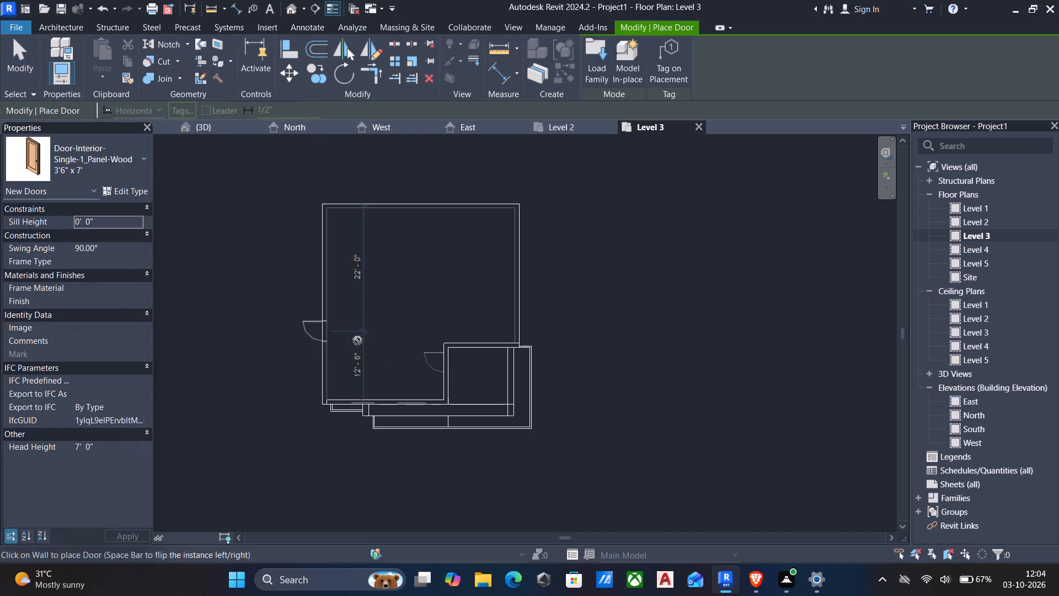
pyautogui.click(445, 362)
pyautogui.press('Escape')
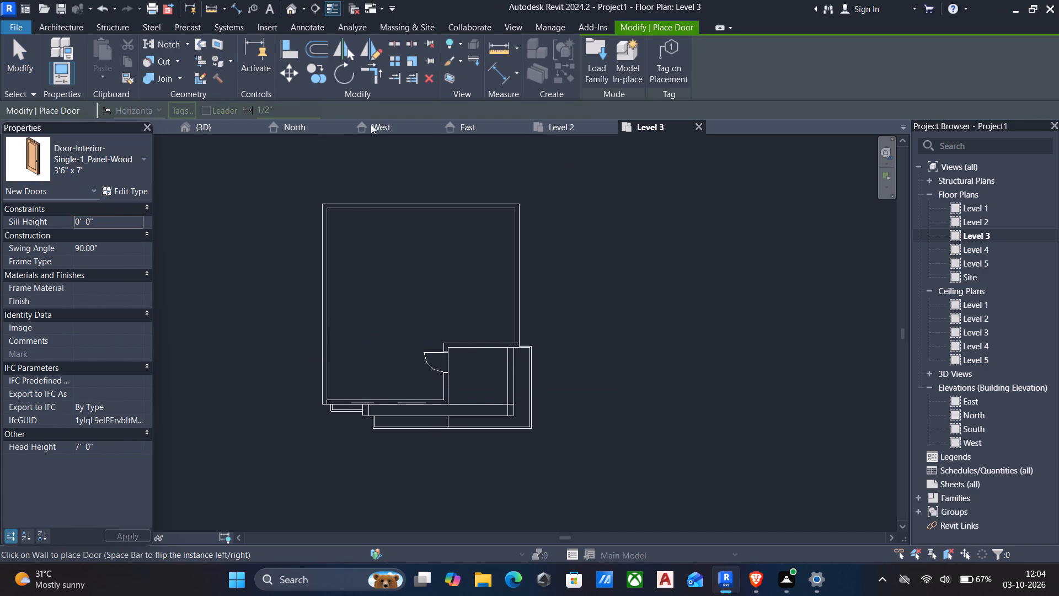
pyautogui.click(222, 128)
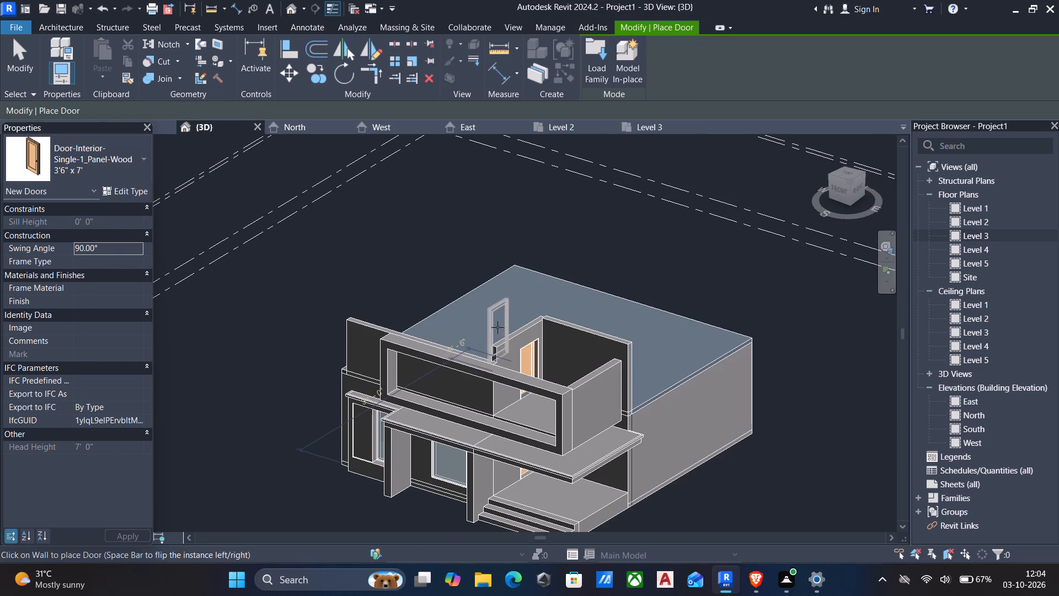
pyautogui.keyDown('shift'); pyautogui.moveTo(498, 327); pyautogui.dragTo(429, 363, button='middle'); pyautogui.keyUp('shift')
pyautogui.press('Escape')
# Examine the upper door, the filled notch and the front frame in 3D from several angles.
pyautogui.keyDown('shift'); pyautogui.moveTo(523, 372); pyautogui.dragTo(544, 361, button='middle'); pyautogui.keyUp('shift')
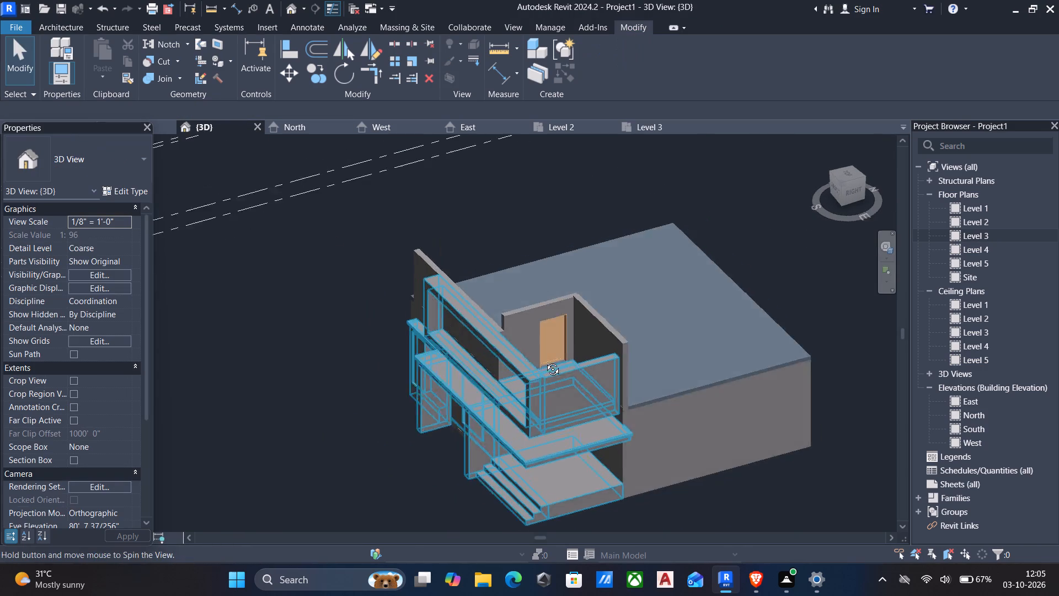
pyautogui.keyDown('shift'); pyautogui.moveTo(544, 361); pyautogui.dragTo(559, 357, button='middle'); pyautogui.keyUp('shift')
pyautogui.scroll(1, 480, 429)
pyautogui.keyDown('shift'); pyautogui.moveTo(478, 430); pyautogui.dragTo(505, 339, button='middle'); pyautogui.keyUp('shift')
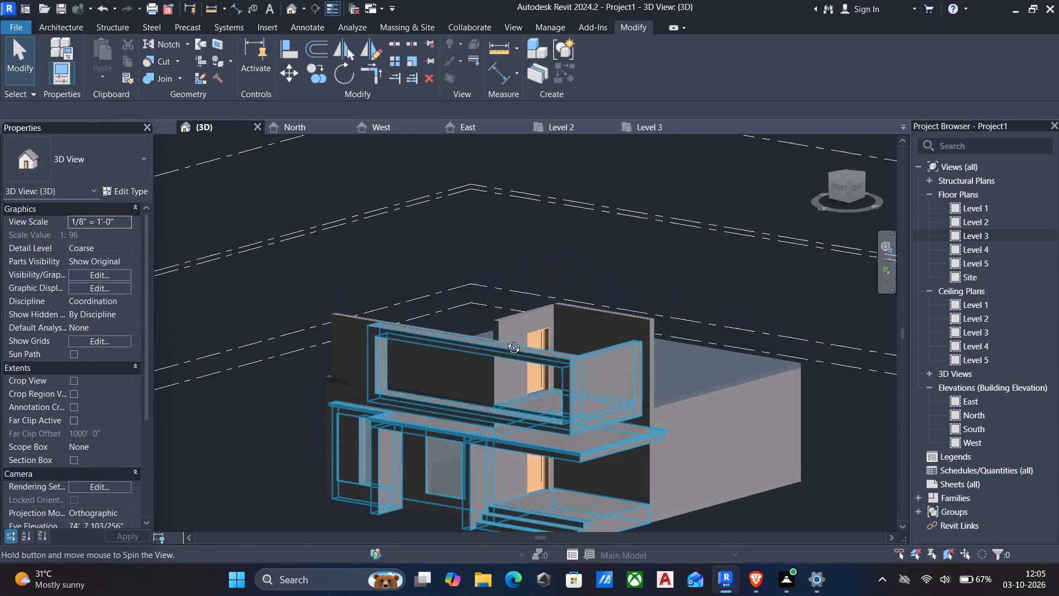
pyautogui.keyDown('shift'); pyautogui.moveTo(505, 339); pyautogui.dragTo(489, 389, button='middle'); pyautogui.keyUp('shift')
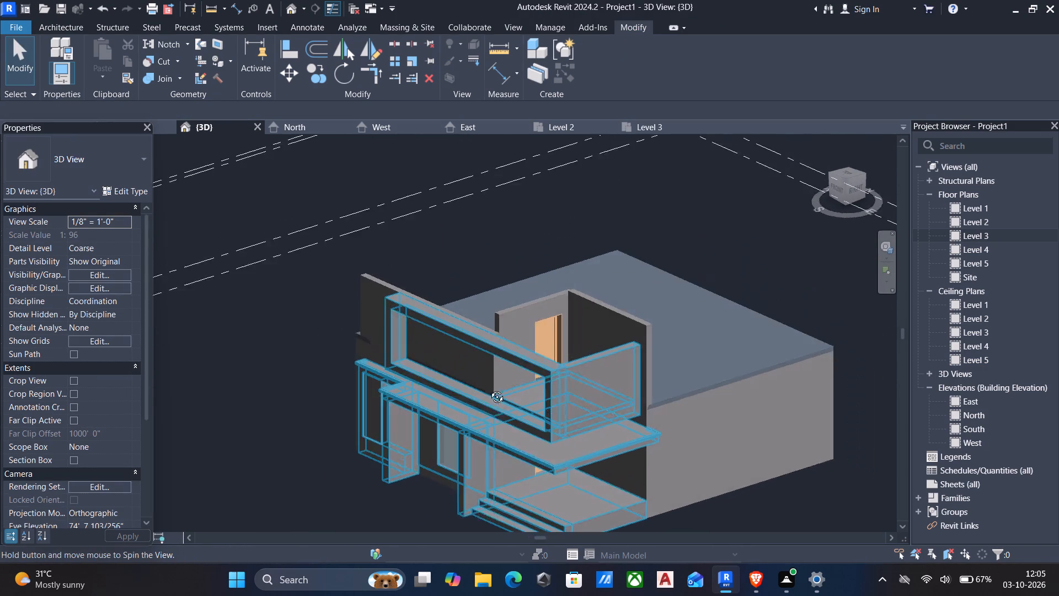
pyautogui.keyDown('shift'); pyautogui.moveTo(489, 389); pyautogui.dragTo(488, 333, button='middle'); pyautogui.keyUp('shift')
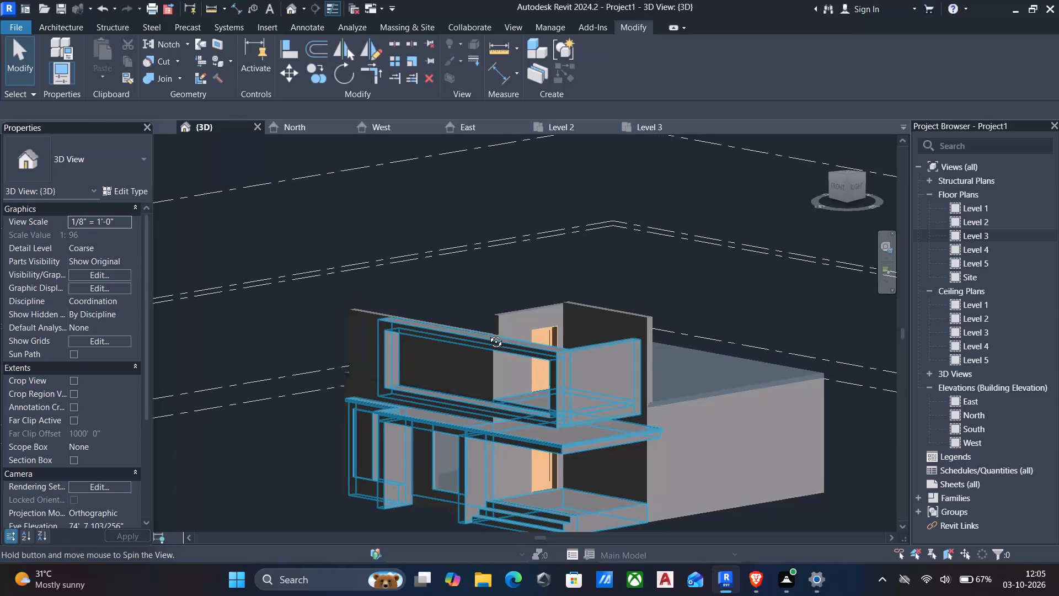
pyautogui.keyDown('shift'); pyautogui.moveTo(488, 333); pyautogui.dragTo(487, 334, button='middle'); pyautogui.keyUp('shift')
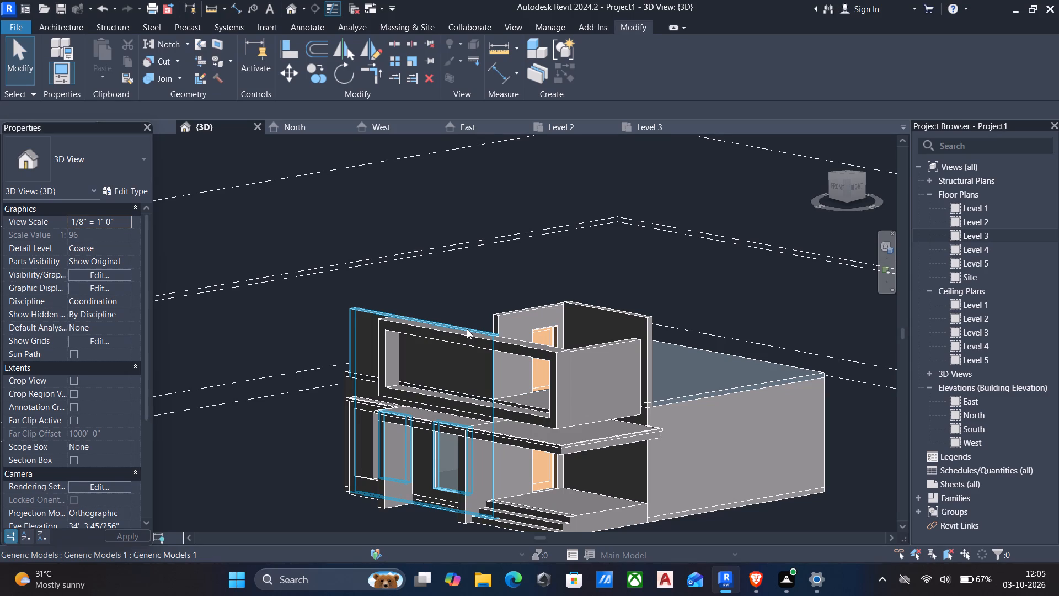
pyautogui.scroll(-1, 480, 339)
pyautogui.keyDown('shift'); pyautogui.moveTo(482, 341); pyautogui.dragTo(486, 342, button='middle'); pyautogui.keyUp('shift')
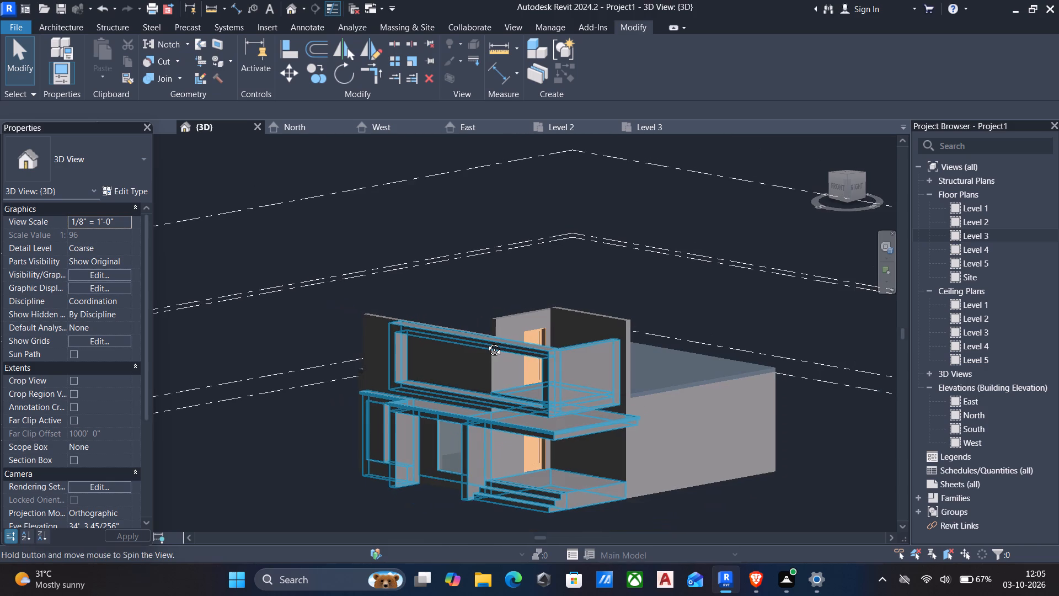
pyautogui.keyDown('shift'); pyautogui.moveTo(486, 342); pyautogui.dragTo(479, 343, button='middle'); pyautogui.keyUp('shift')
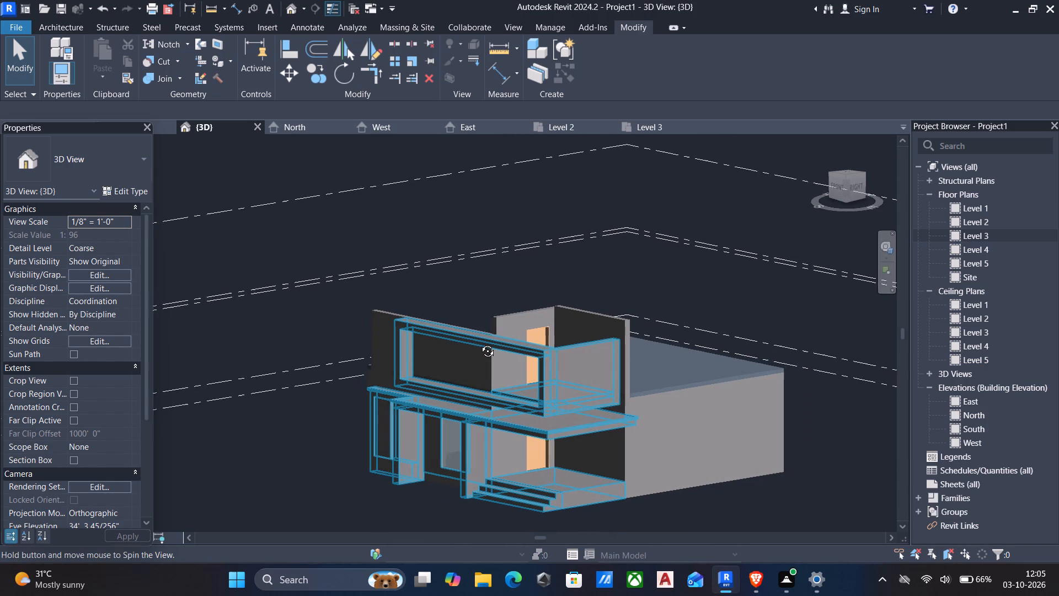
pyautogui.keyDown('shift'); pyautogui.moveTo(479, 343); pyautogui.dragTo(483, 342, button='middle'); pyautogui.keyUp('shift')
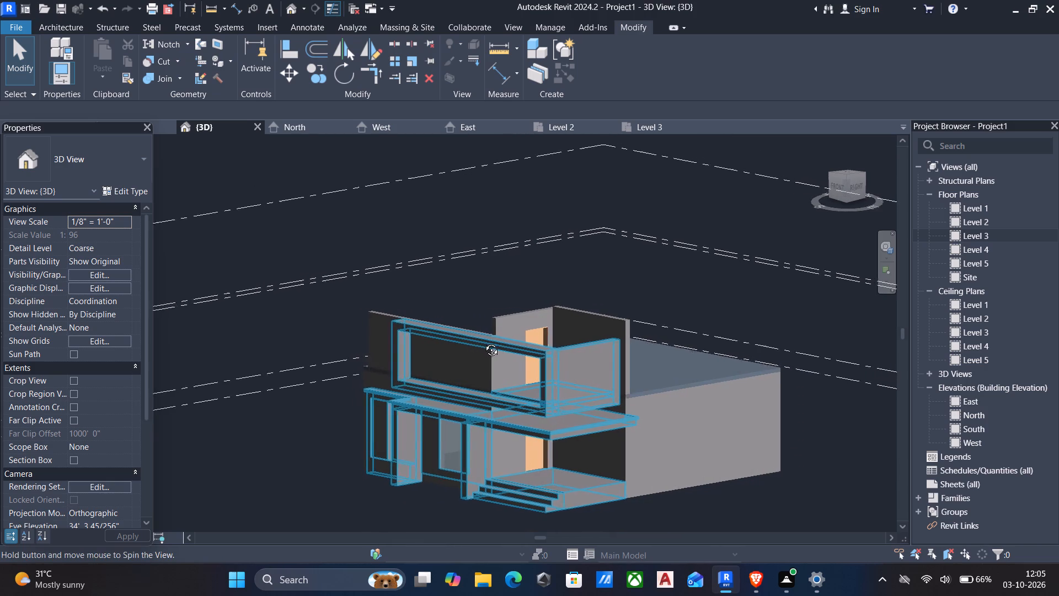
# Edit the in-place front model and open the sketch of the upper rectangular frame extrusion, facing the front.
pyautogui.keyDown('shift'); pyautogui.moveTo(483, 342); pyautogui.dragTo(561, 304, button='middle'); pyautogui.keyUp('shift')
pyautogui.press('Escape')
pyautogui.click(504, 344)
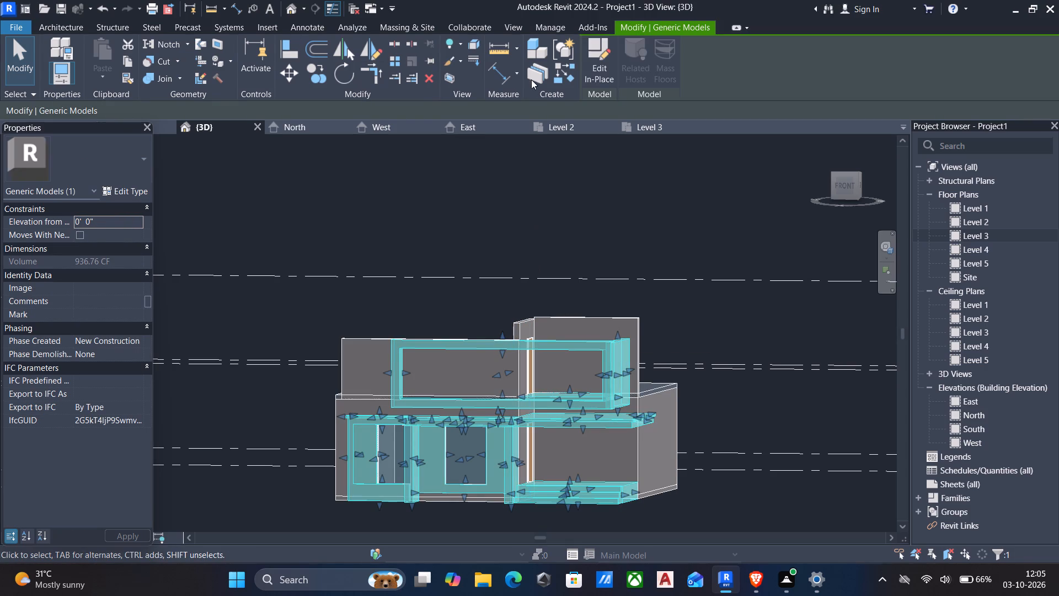
pyautogui.click(593, 57)
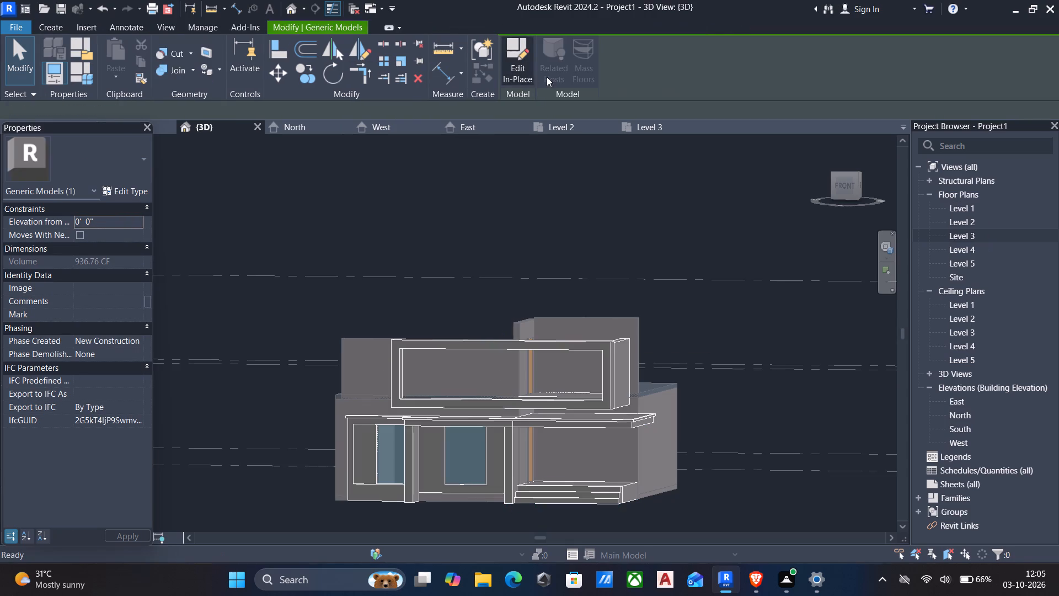
pyautogui.click(545, 342)
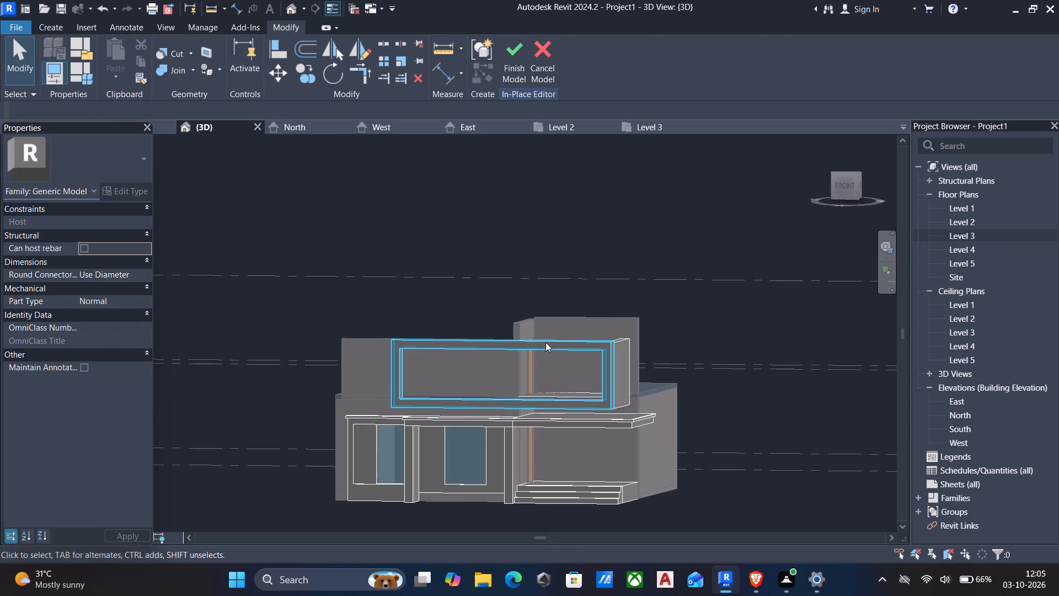
pyautogui.click(841, 189)
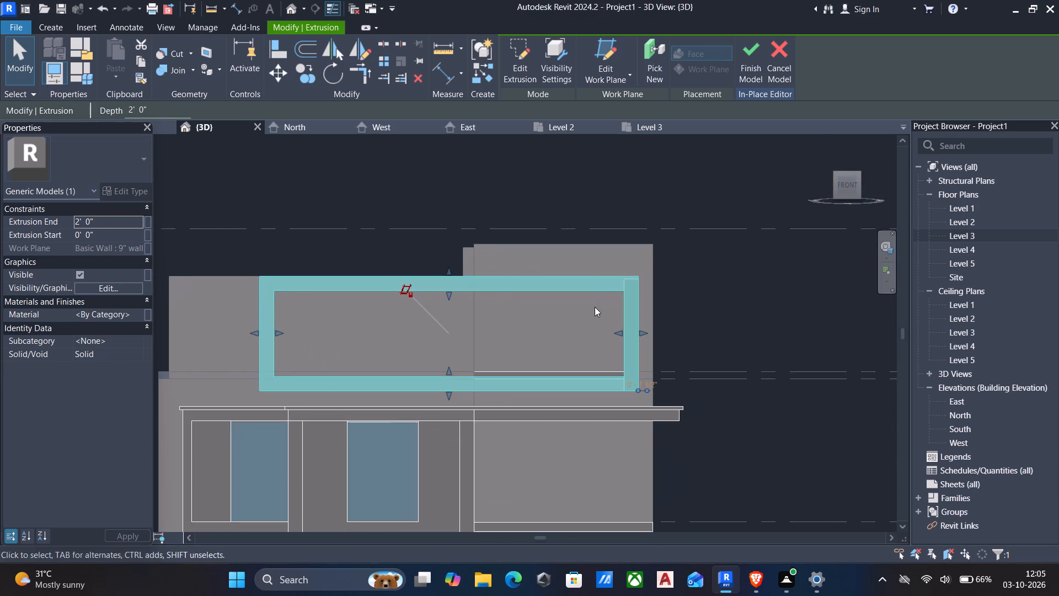
pyautogui.scroll(3, 603, 289)
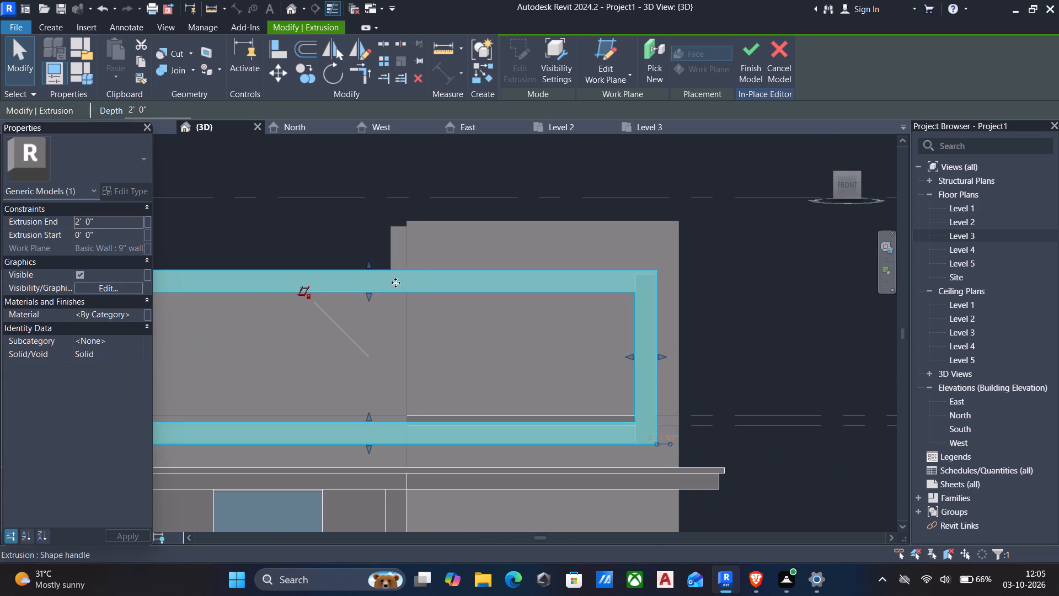
pyautogui.click(518, 51)
pyautogui.scroll(-3, 494, 191)
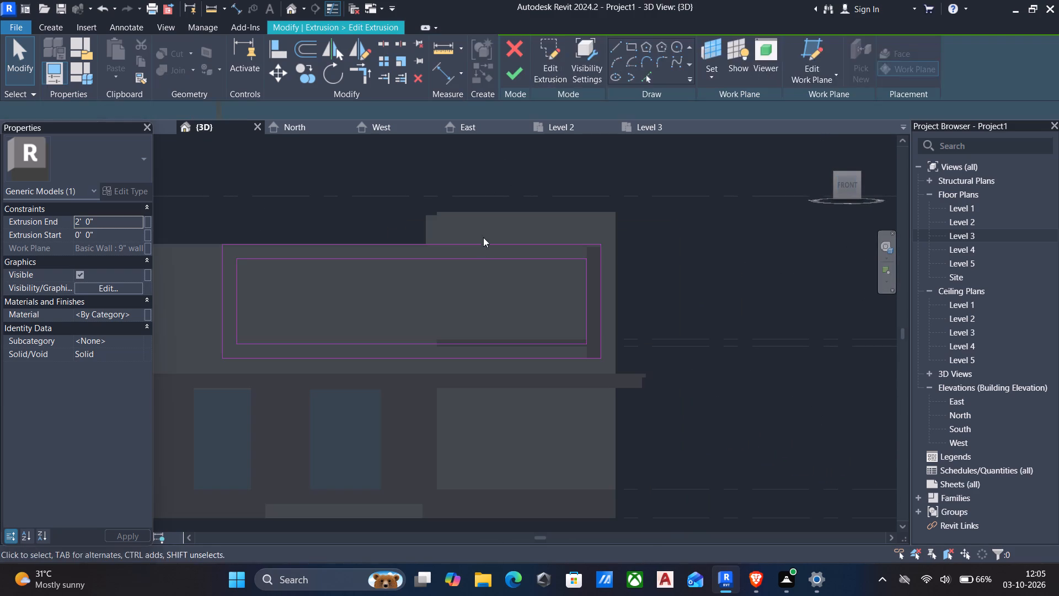
# Nudge the outer and inner top lines of the frame sketch upward together, raising them above the front wall's top.
pyautogui.moveTo(216, 228); pyautogui.dragTo(573, 278)
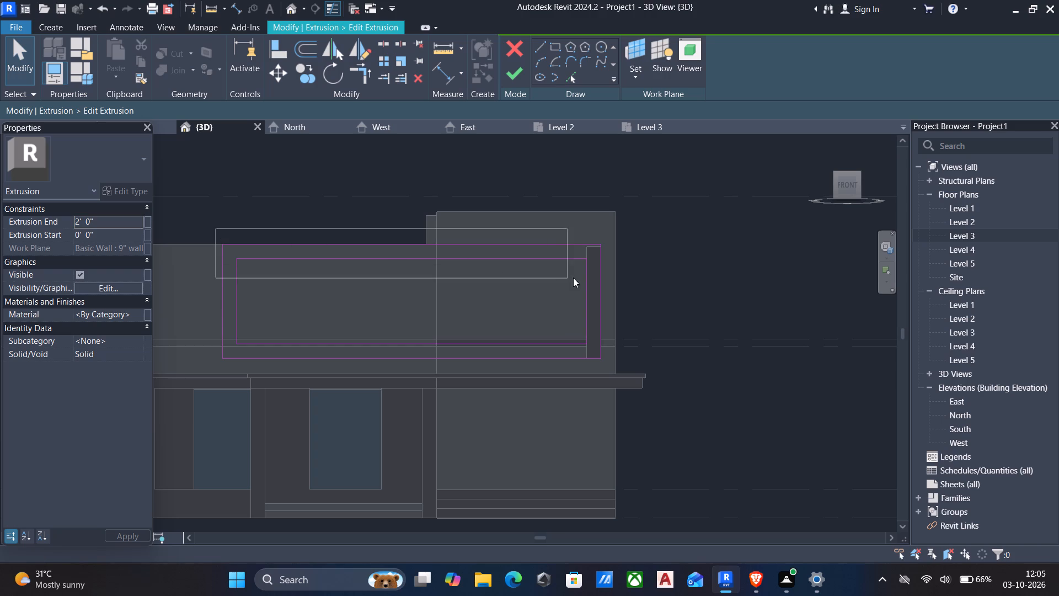
pyautogui.moveTo(573, 278); pyautogui.dragTo(611, 279)
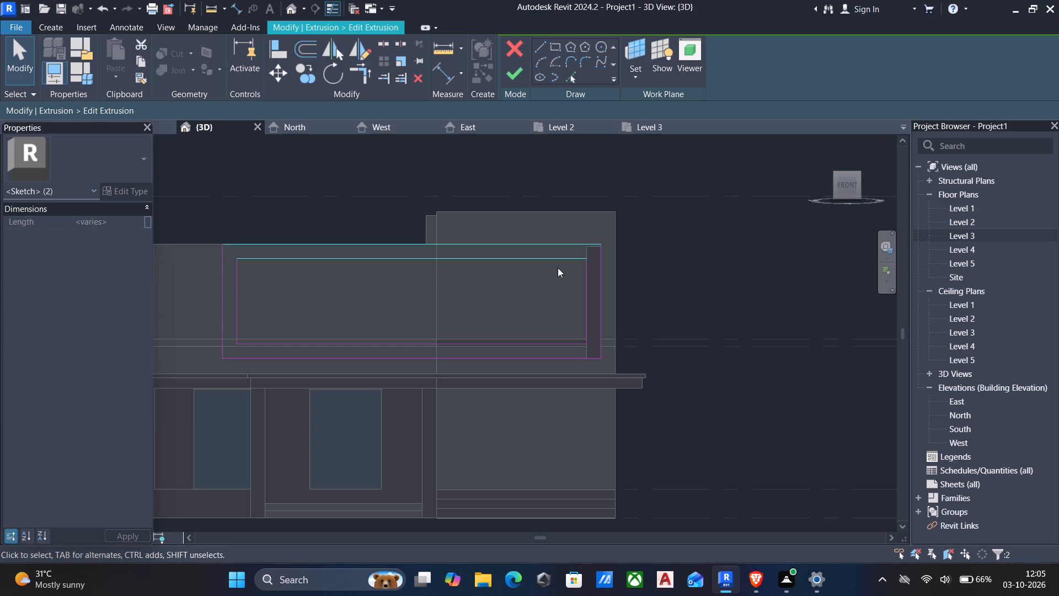
pyautogui.press('Up')
pyautogui.press('Up')
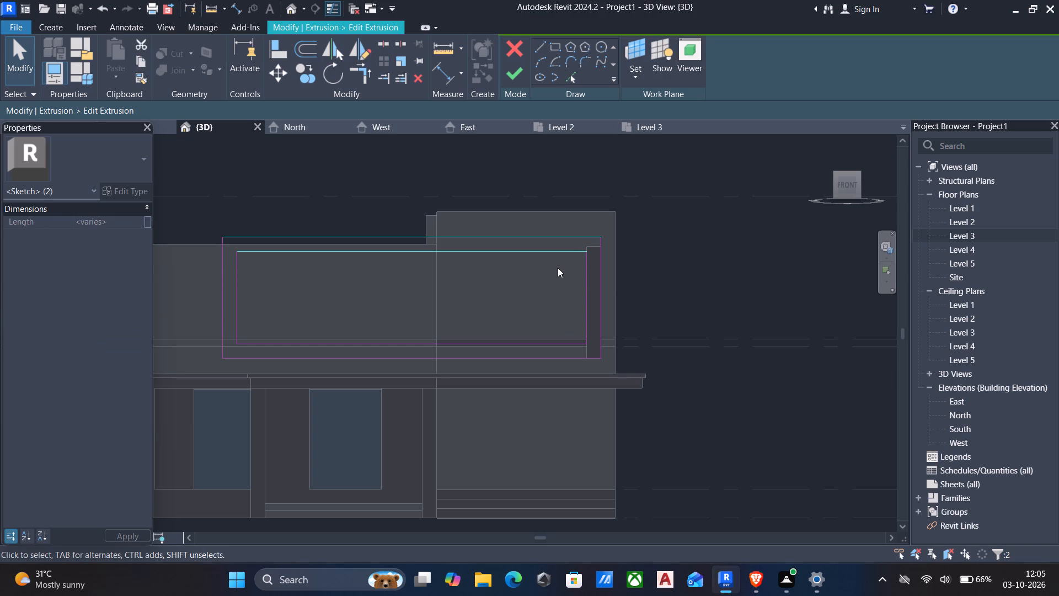
pyautogui.press('Up')
pyautogui.scroll(-3, 558, 268)
pyautogui.keyDown('shift'); pyautogui.moveTo(558, 268); pyautogui.dragTo(402, 297, button='middle'); pyautogui.keyUp('shift')
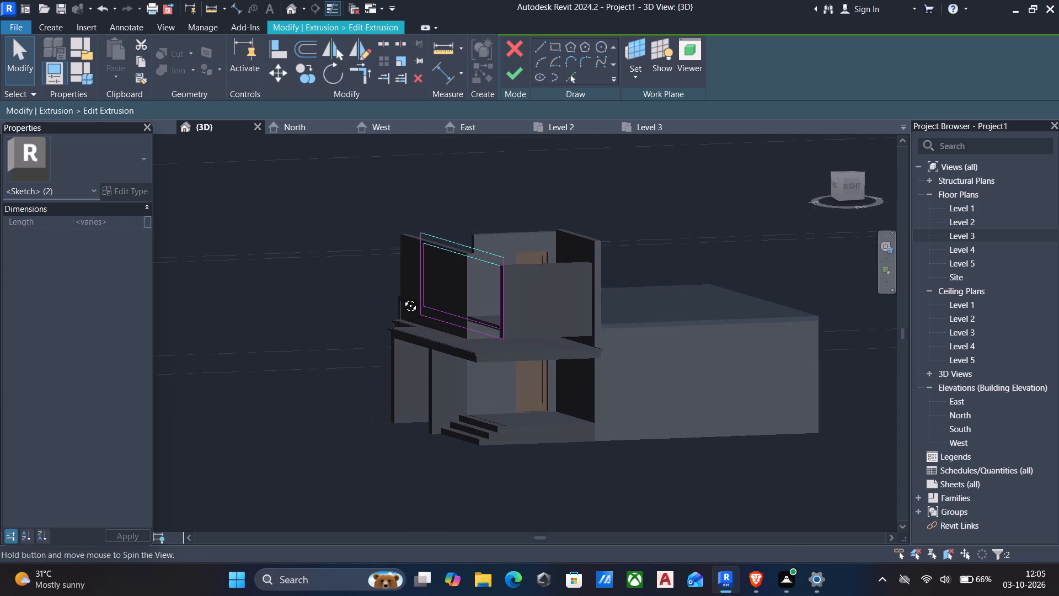
pyautogui.keyDown('shift'); pyautogui.moveTo(402, 297); pyautogui.dragTo(355, 276, button='middle'); pyautogui.keyUp('shift')
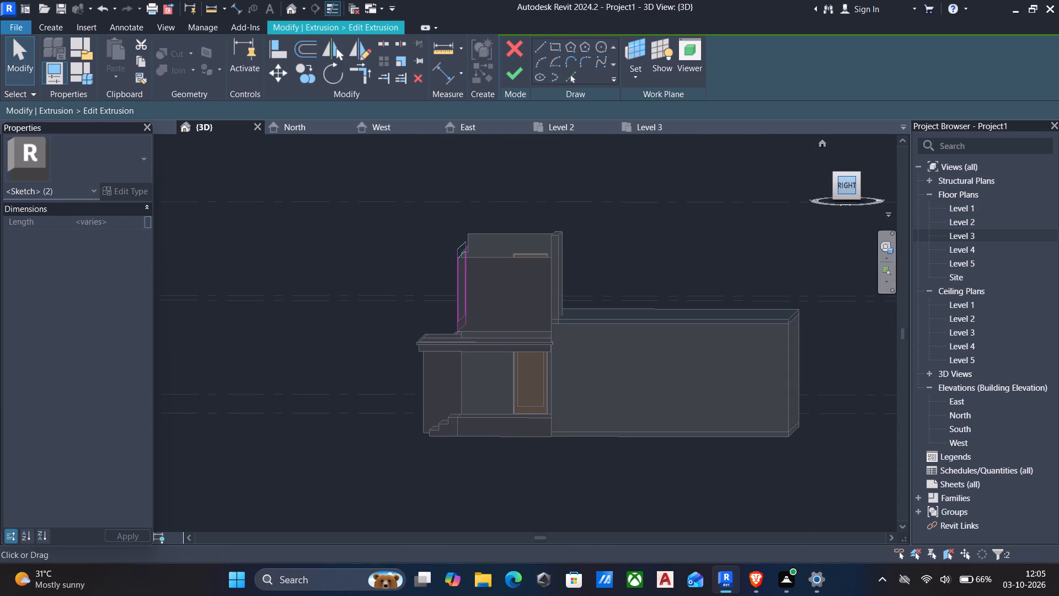
pyautogui.click(848, 184)
pyautogui.scroll(3, 558, 323)
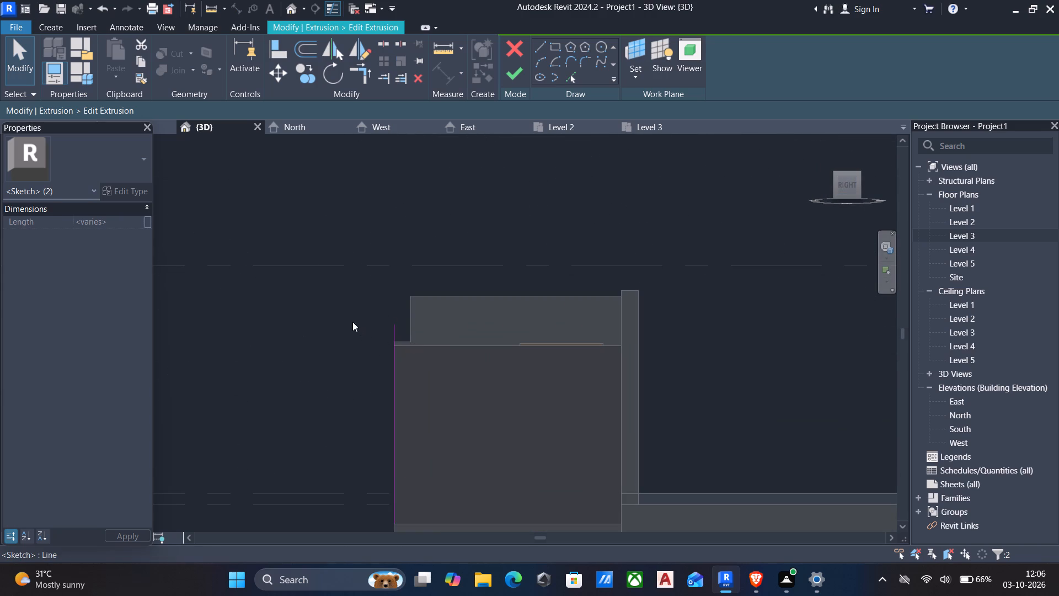
pyautogui.moveTo(335, 288); pyautogui.dragTo(453, 357)
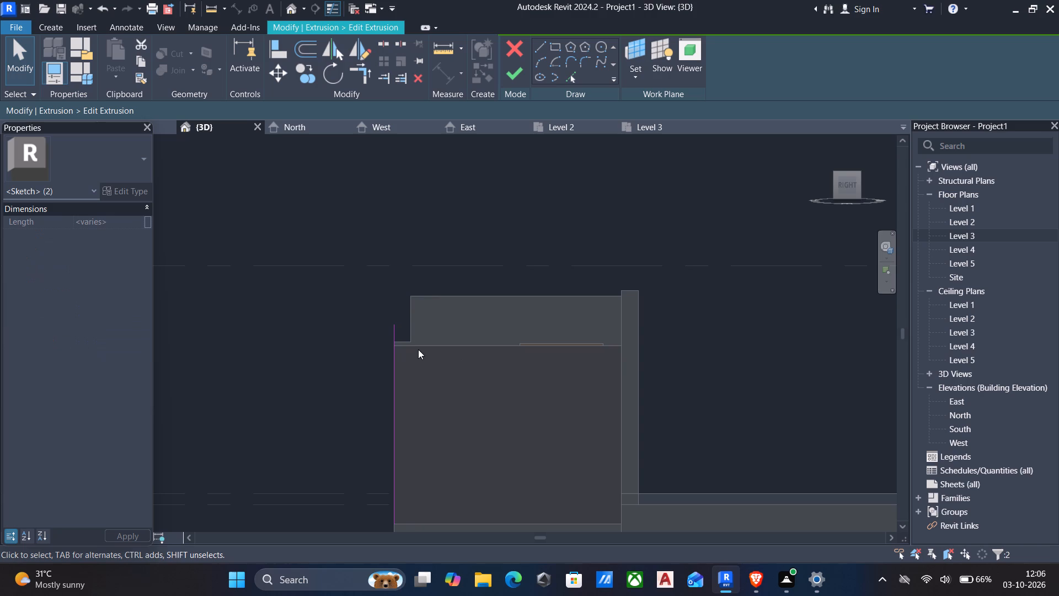
pyautogui.press('Up')
pyautogui.press('Up')
# Check the raised top lines from several angles, finish the frame sketch and finish the in-place model.
pyautogui.scroll(-1, 366, 316)
pyautogui.keyDown('shift'); pyautogui.moveTo(344, 297); pyautogui.dragTo(350, 316, button='middle'); pyautogui.keyUp('shift')
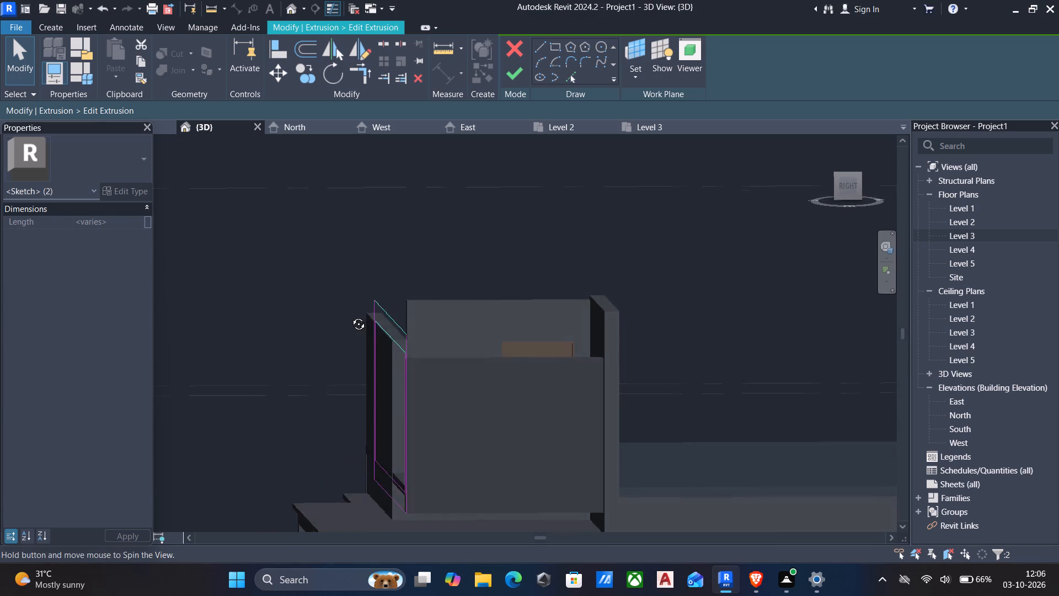
pyautogui.keyDown('shift'); pyautogui.moveTo(350, 316); pyautogui.dragTo(374, 313, button='middle'); pyautogui.keyUp('shift')
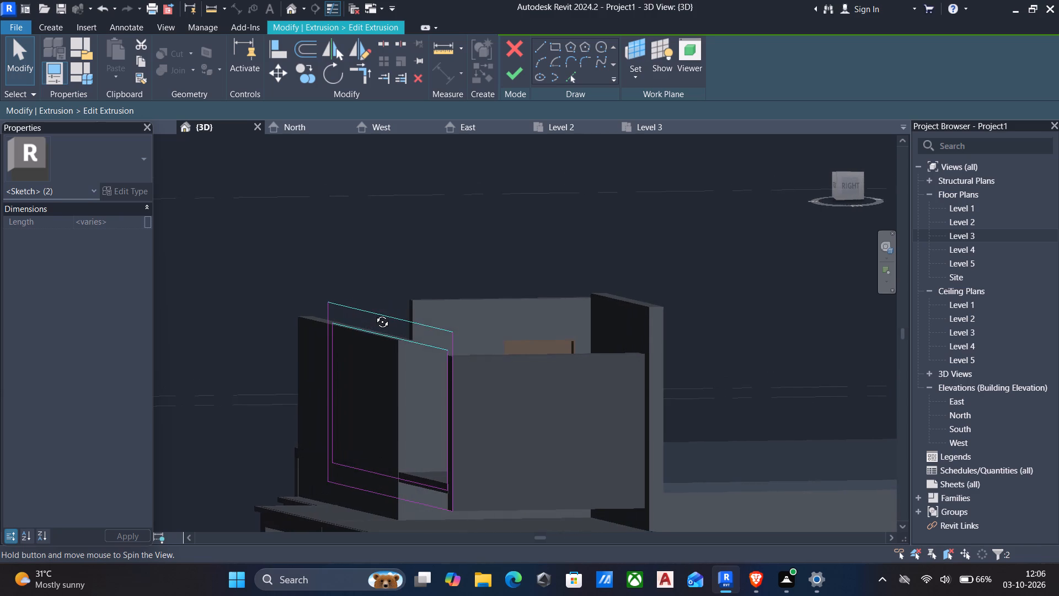
pyautogui.keyDown('shift'); pyautogui.moveTo(374, 313); pyautogui.dragTo(372, 337, button='middle'); pyautogui.keyUp('shift')
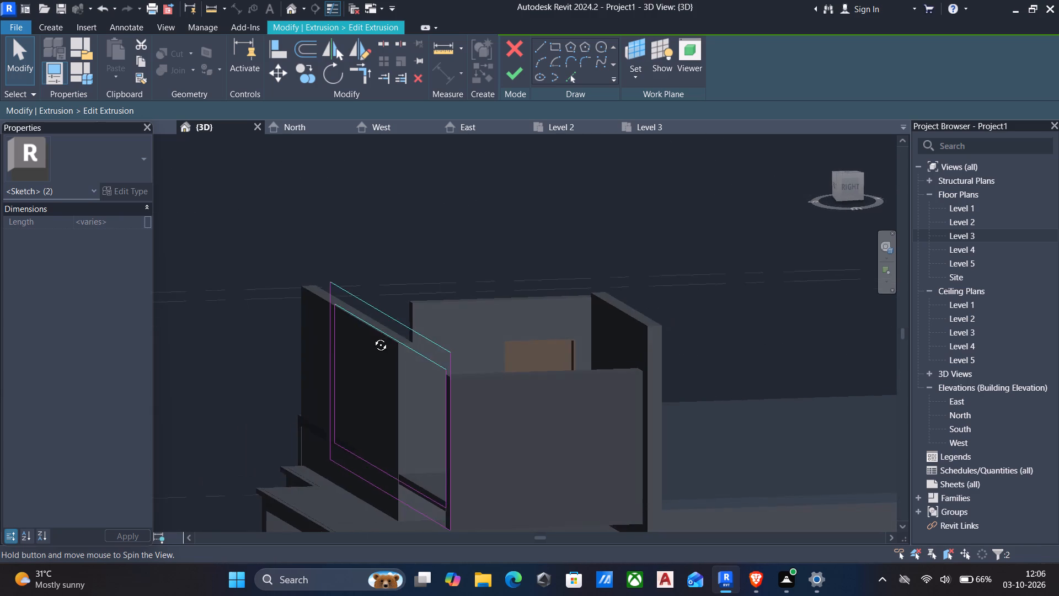
pyautogui.keyDown('shift'); pyautogui.moveTo(372, 337); pyautogui.dragTo(403, 308, button='middle'); pyautogui.keyUp('shift')
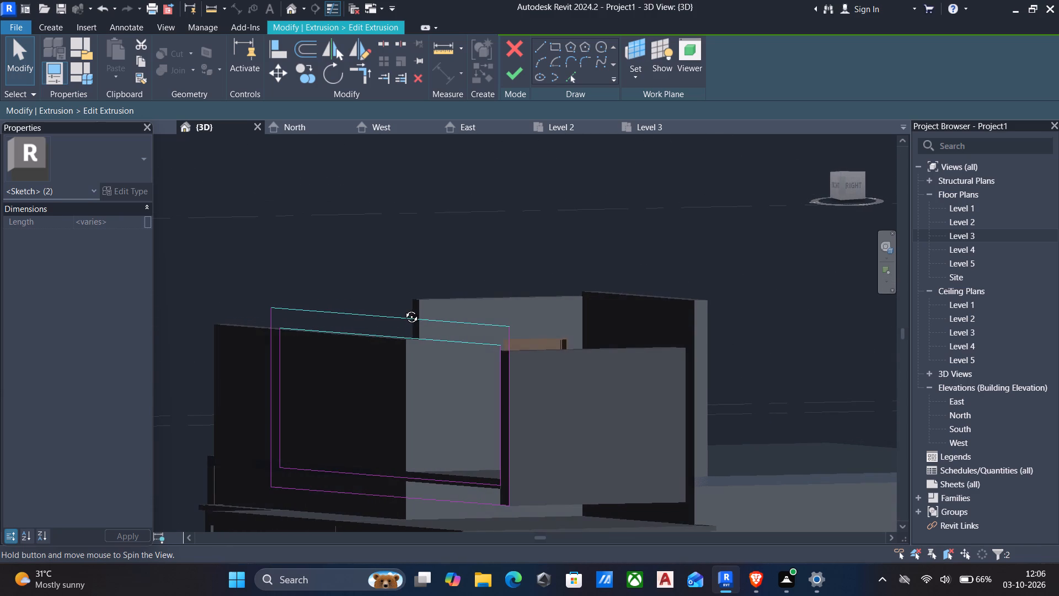
pyautogui.keyDown('shift'); pyautogui.moveTo(403, 308); pyautogui.dragTo(379, 308, button='middle'); pyautogui.keyUp('shift')
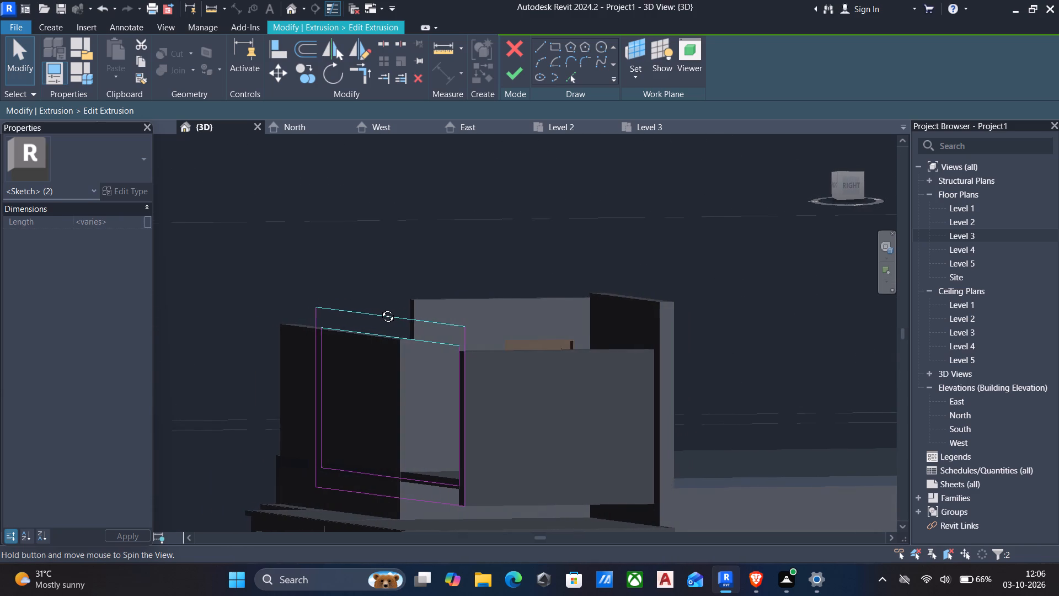
pyautogui.keyDown('shift'); pyautogui.moveTo(379, 308); pyautogui.dragTo(430, 317, button='middle'); pyautogui.keyUp('shift')
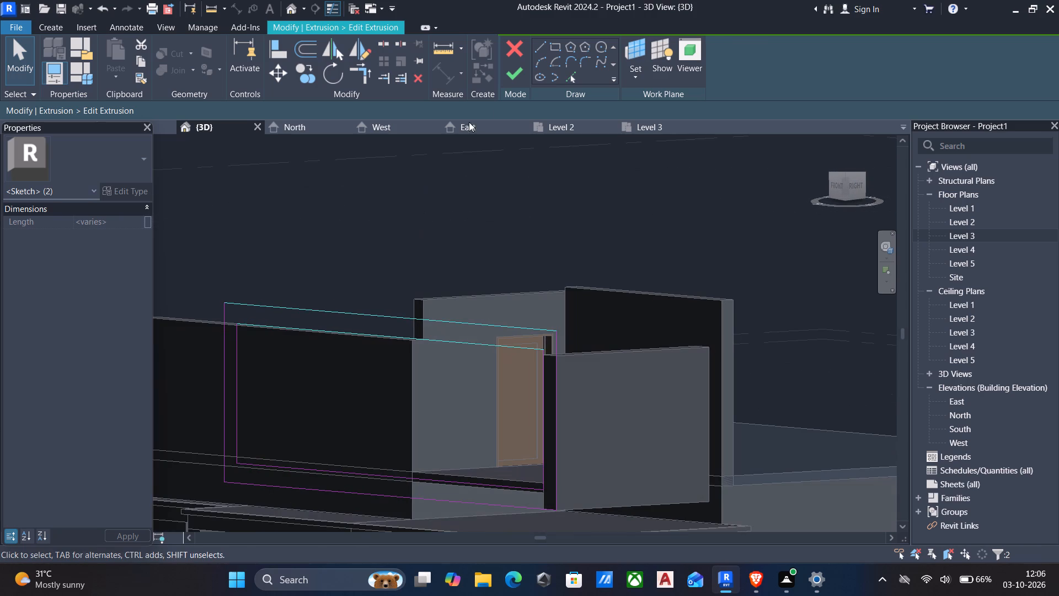
pyautogui.click(505, 82)
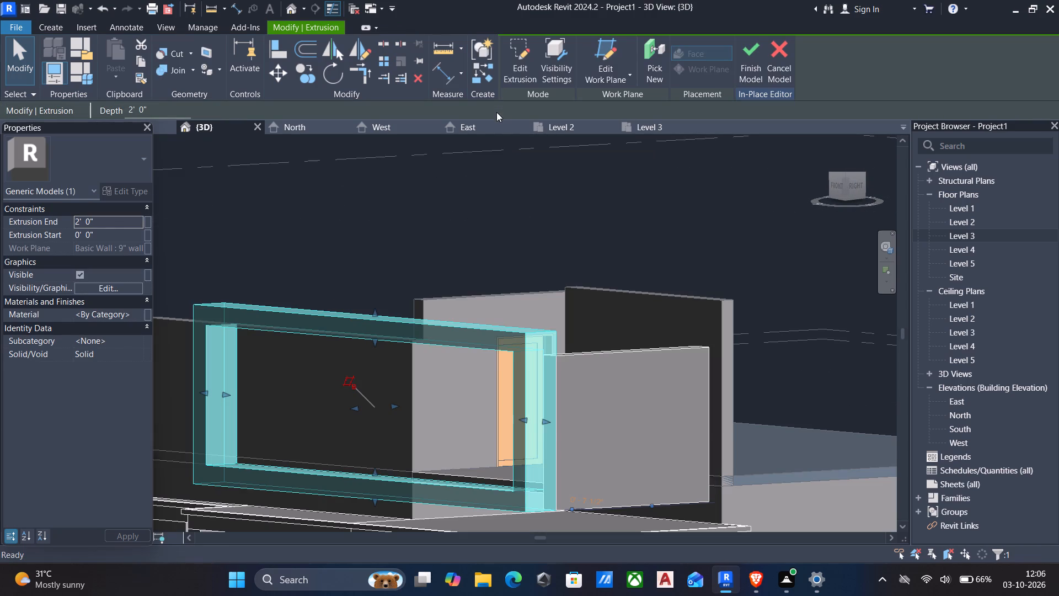
pyautogui.press('Escape')
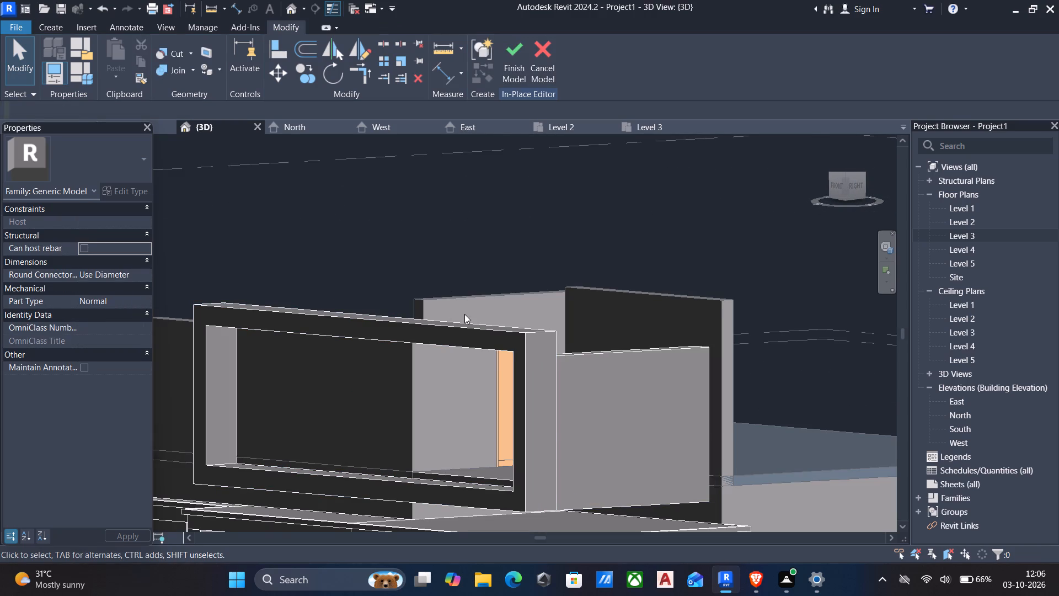
pyautogui.keyDown('shift'); pyautogui.moveTo(464, 314); pyautogui.dragTo(414, 323, button='middle'); pyautogui.keyUp('shift')
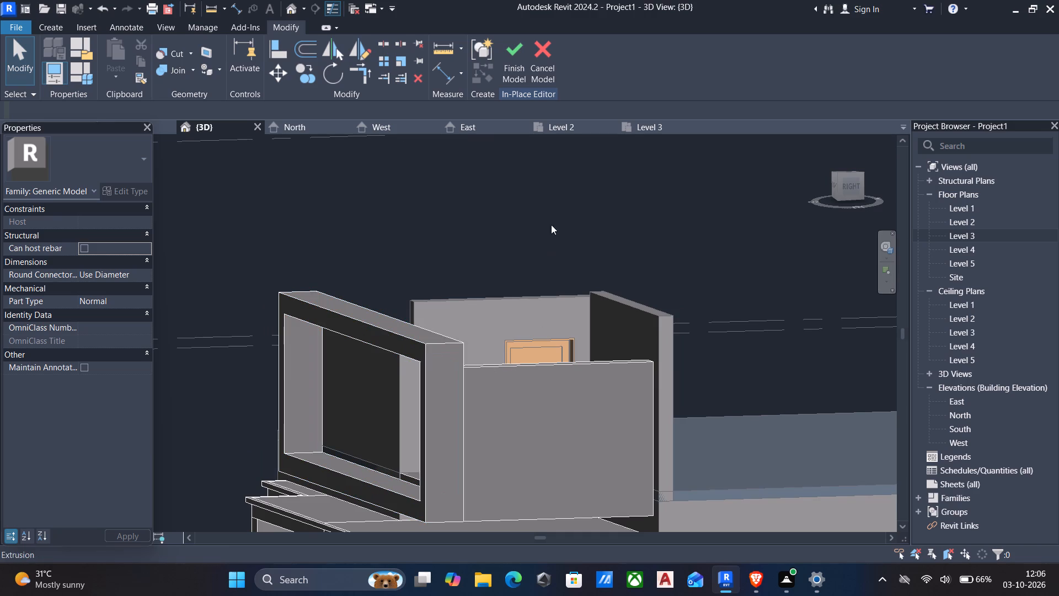
pyautogui.click(516, 52)
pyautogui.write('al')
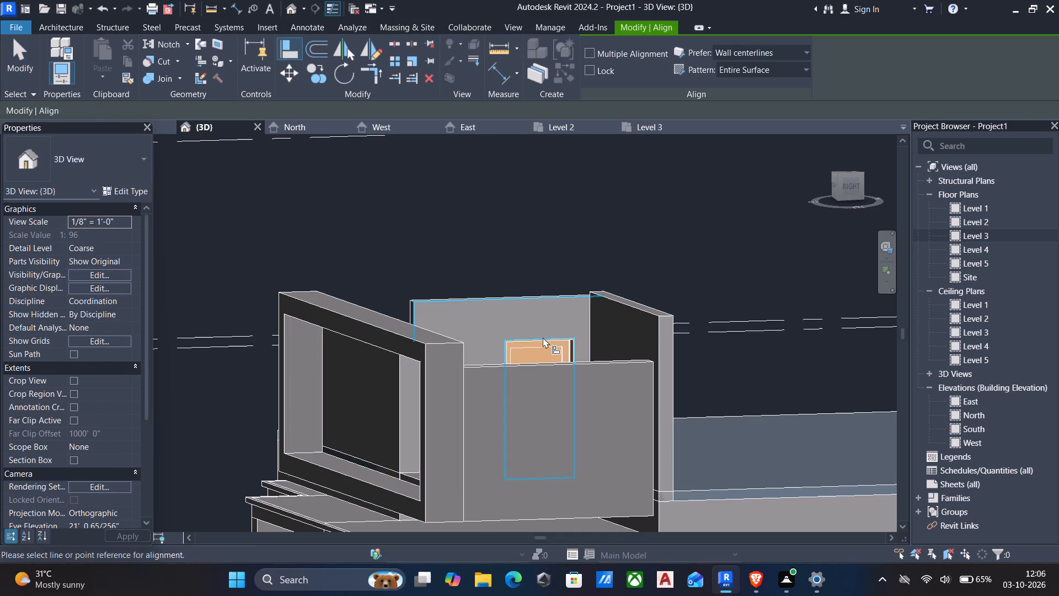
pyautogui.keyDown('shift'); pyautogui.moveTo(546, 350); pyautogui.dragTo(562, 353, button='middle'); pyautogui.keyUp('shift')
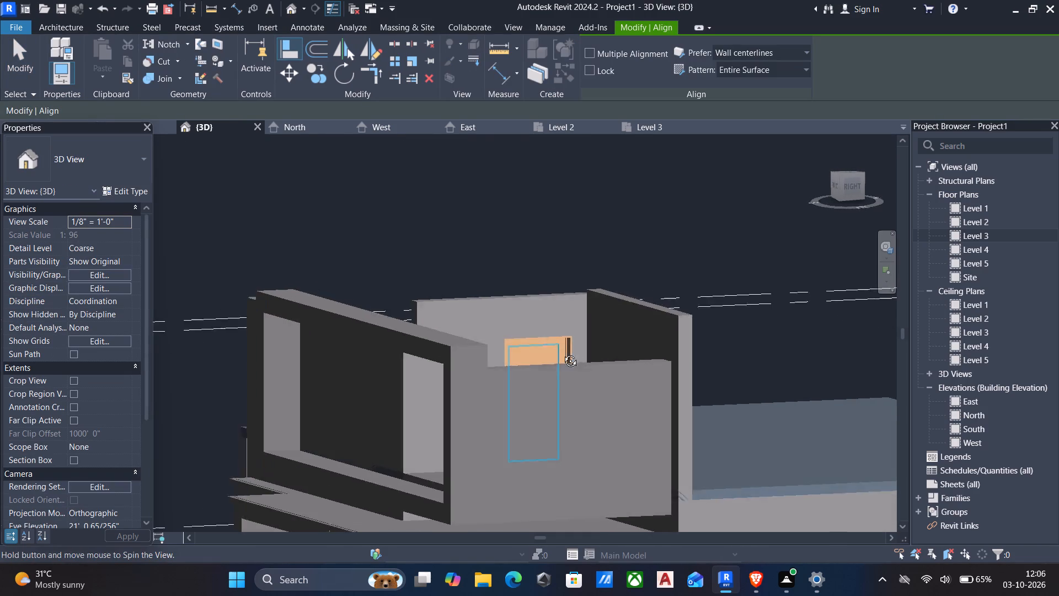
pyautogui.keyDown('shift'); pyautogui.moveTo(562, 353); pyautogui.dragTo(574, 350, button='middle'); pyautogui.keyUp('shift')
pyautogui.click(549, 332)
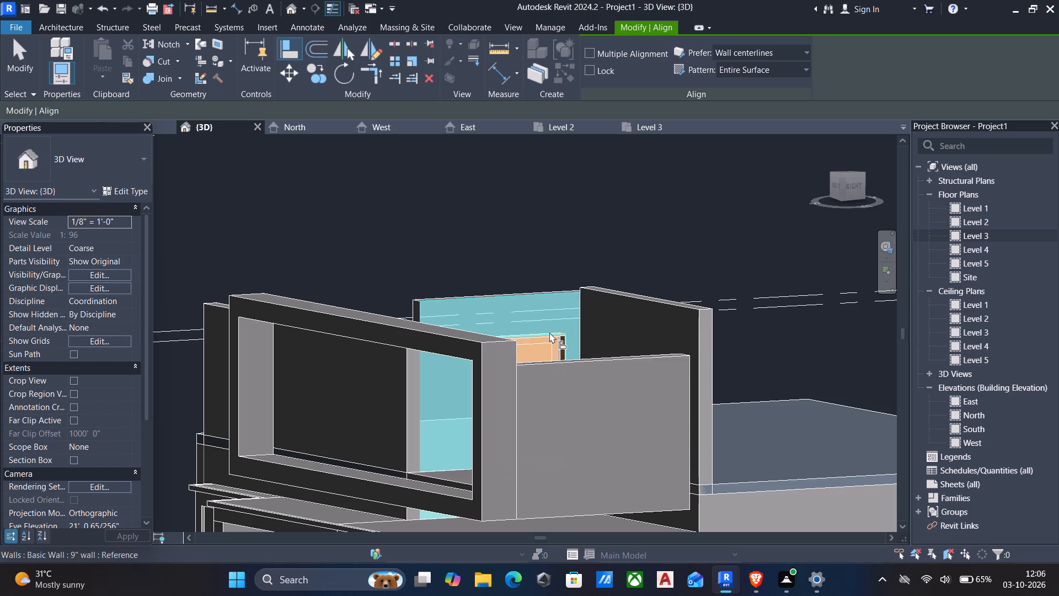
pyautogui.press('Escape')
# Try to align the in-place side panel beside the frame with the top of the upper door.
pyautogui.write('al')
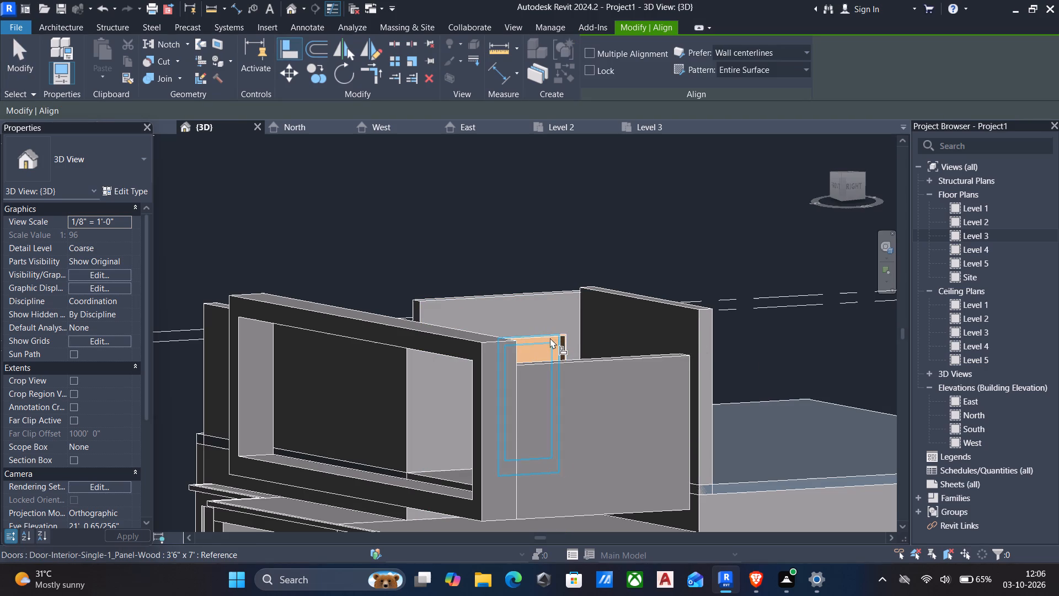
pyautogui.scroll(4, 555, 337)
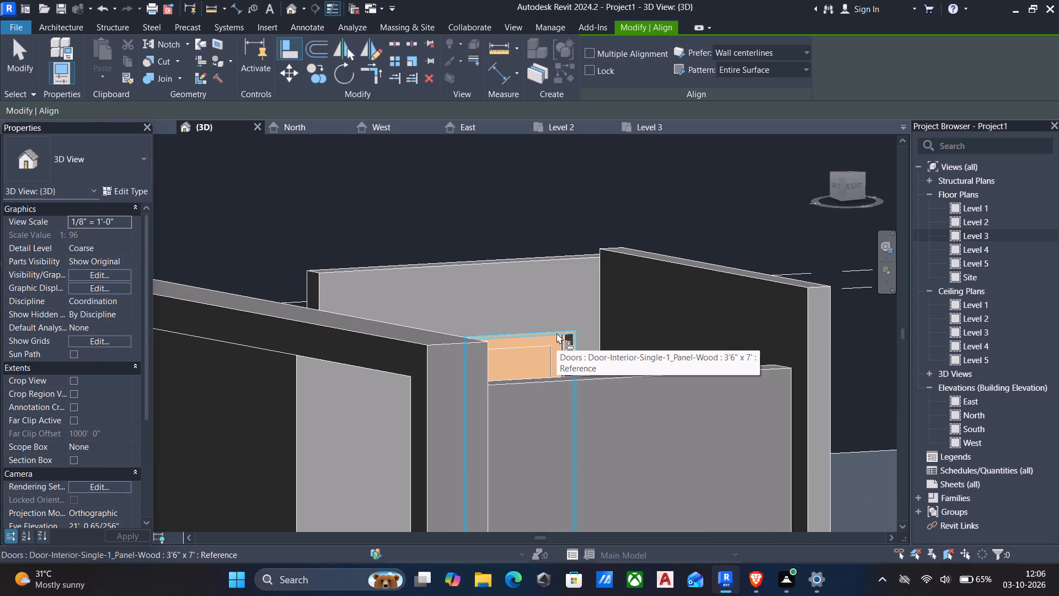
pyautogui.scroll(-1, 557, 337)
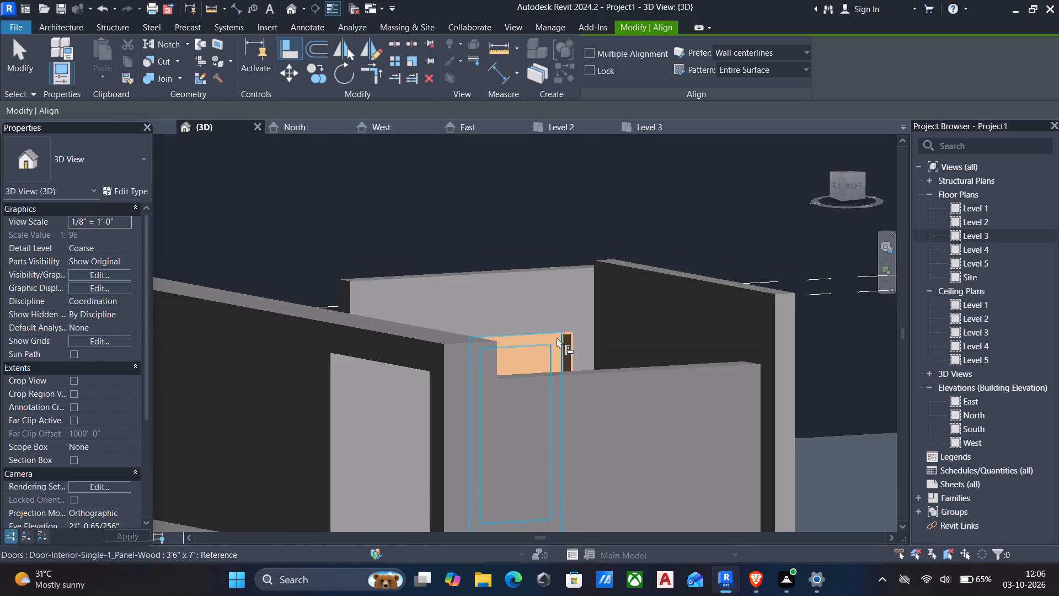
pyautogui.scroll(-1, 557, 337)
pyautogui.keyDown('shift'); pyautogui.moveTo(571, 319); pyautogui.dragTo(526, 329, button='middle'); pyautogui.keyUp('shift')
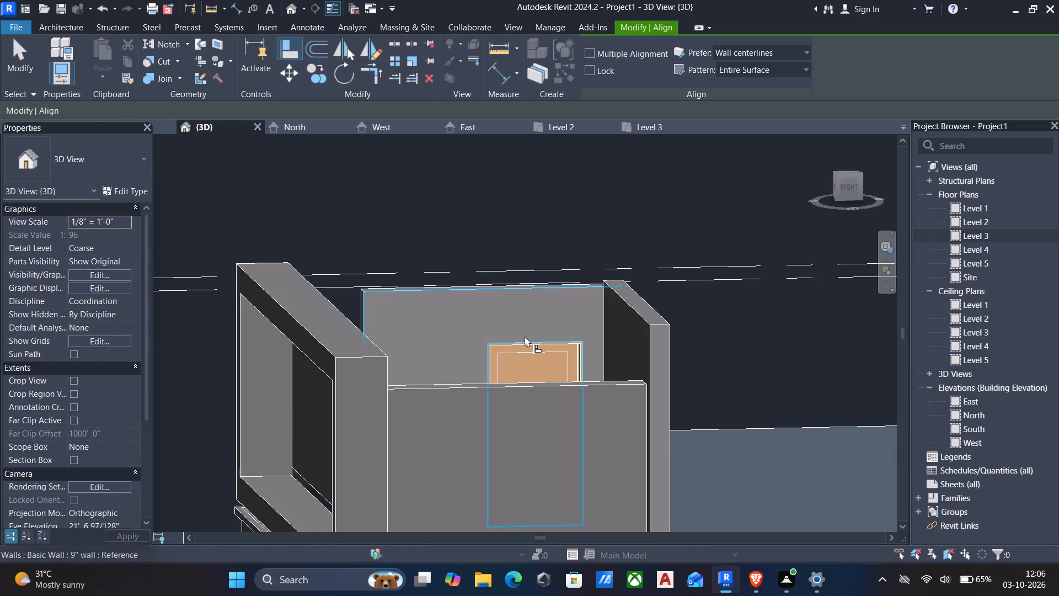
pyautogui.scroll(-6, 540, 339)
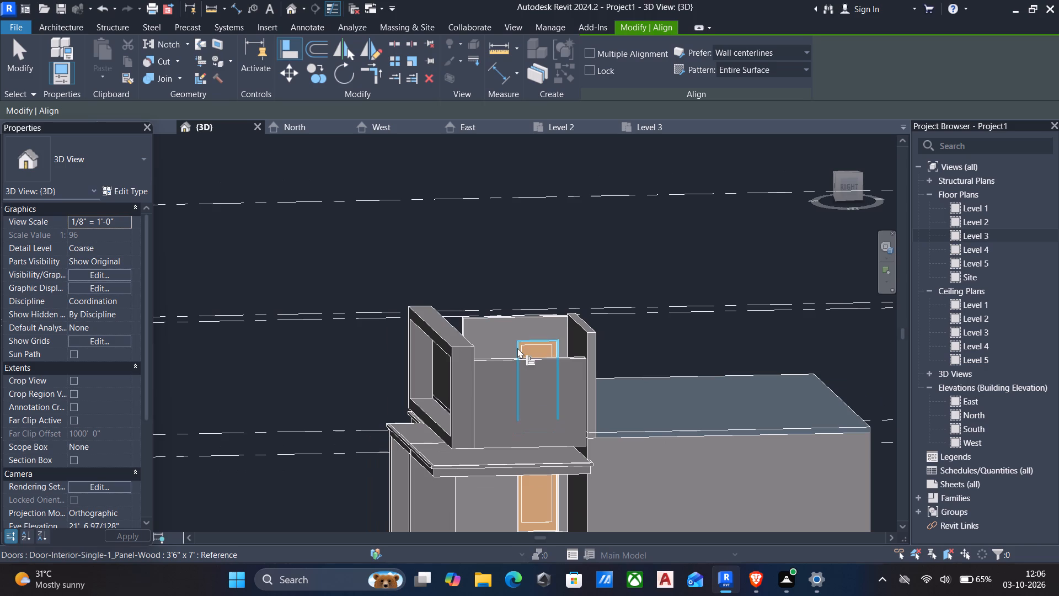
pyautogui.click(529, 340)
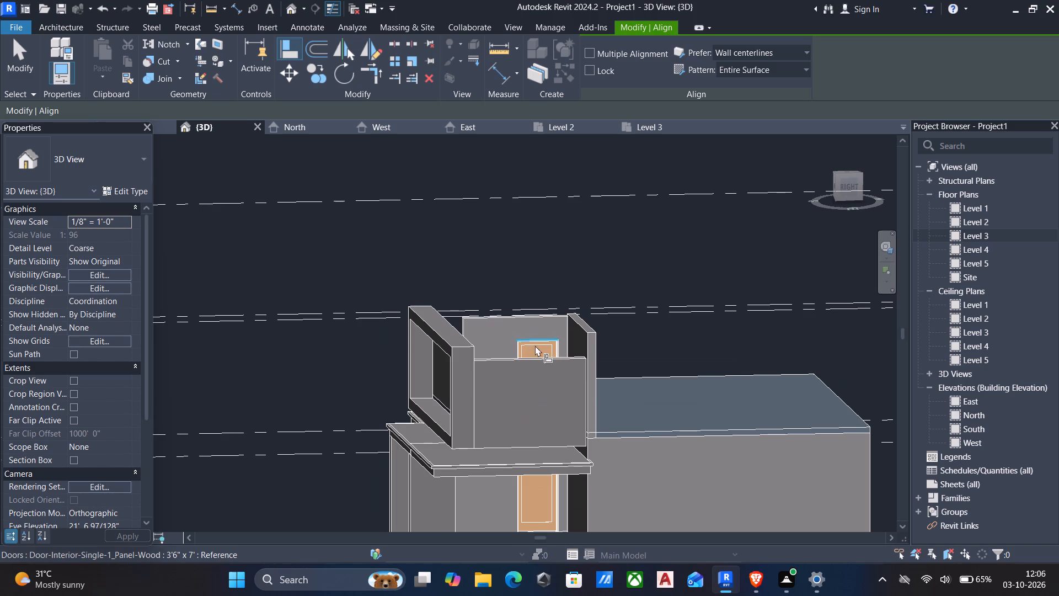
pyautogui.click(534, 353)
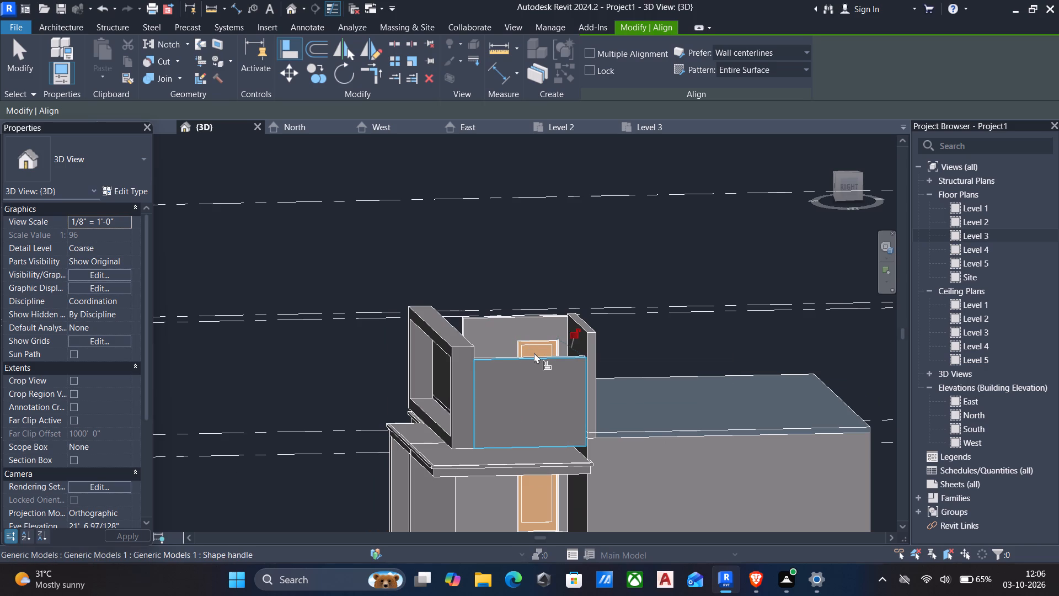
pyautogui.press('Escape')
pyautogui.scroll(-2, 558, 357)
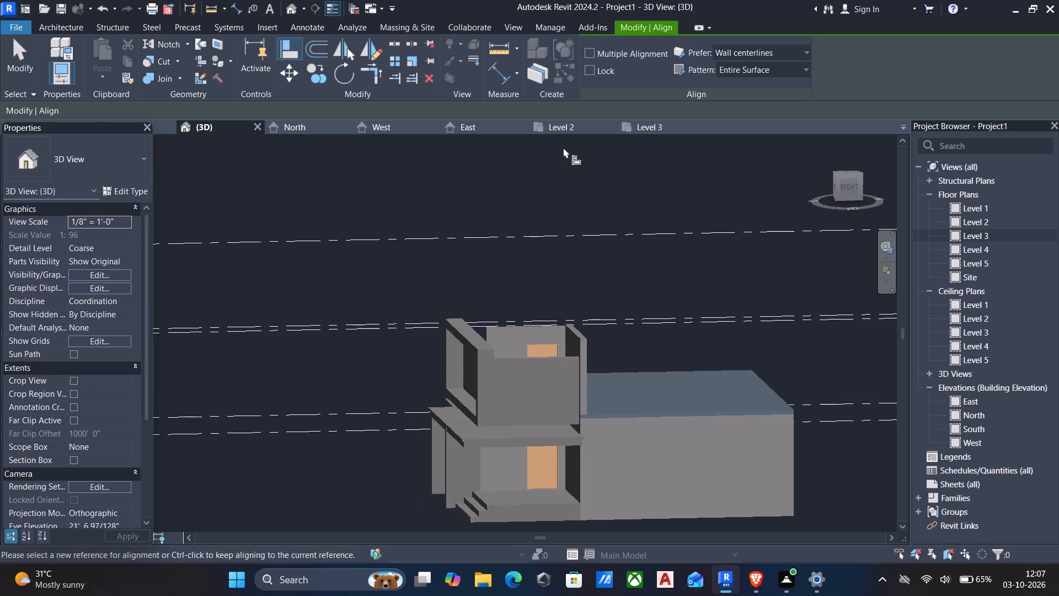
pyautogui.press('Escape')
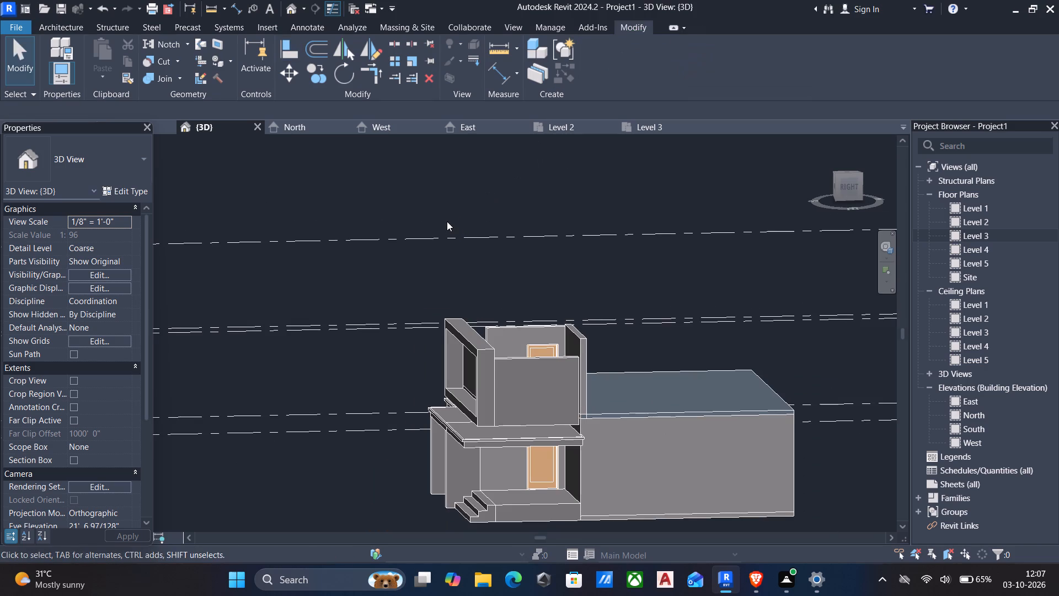
# Edit the in-place front model and open the sketch of the upper rectangular frame extrusion, facing the front.
pyautogui.click(478, 353)
pyautogui.click(608, 61)
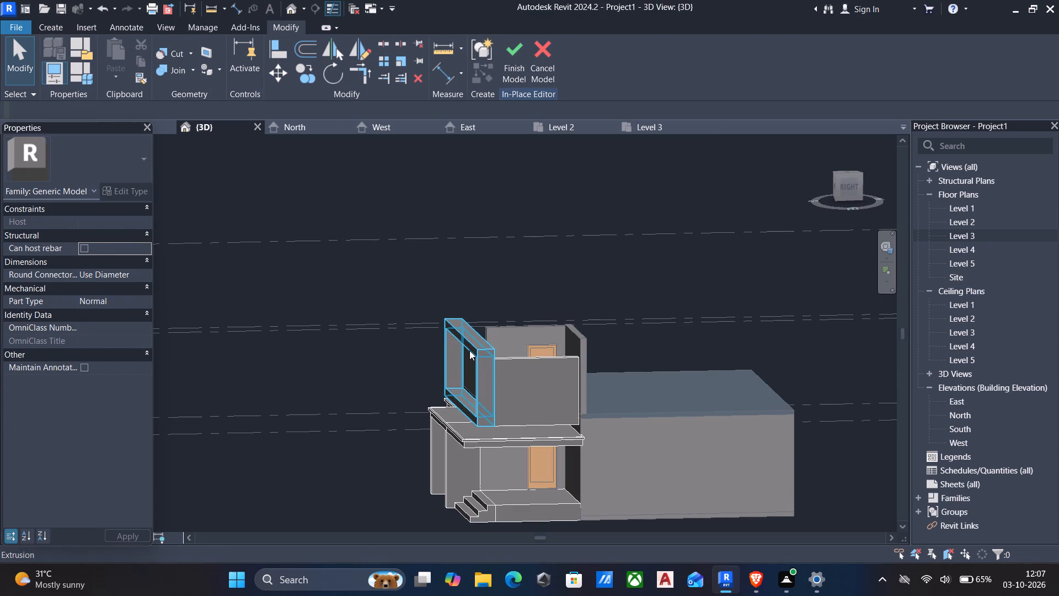
pyautogui.click(469, 350)
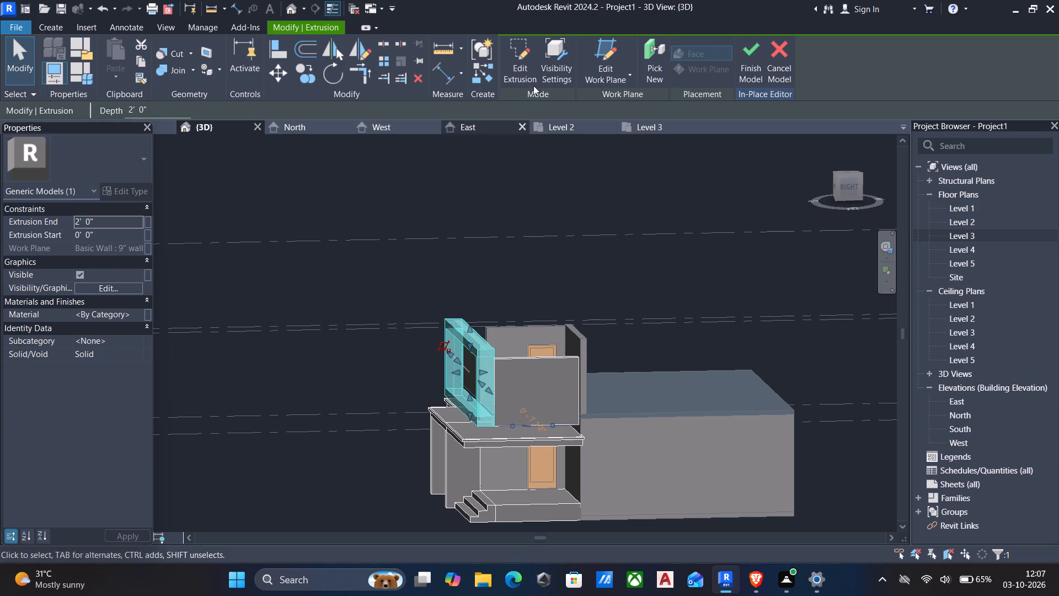
pyautogui.click(523, 68)
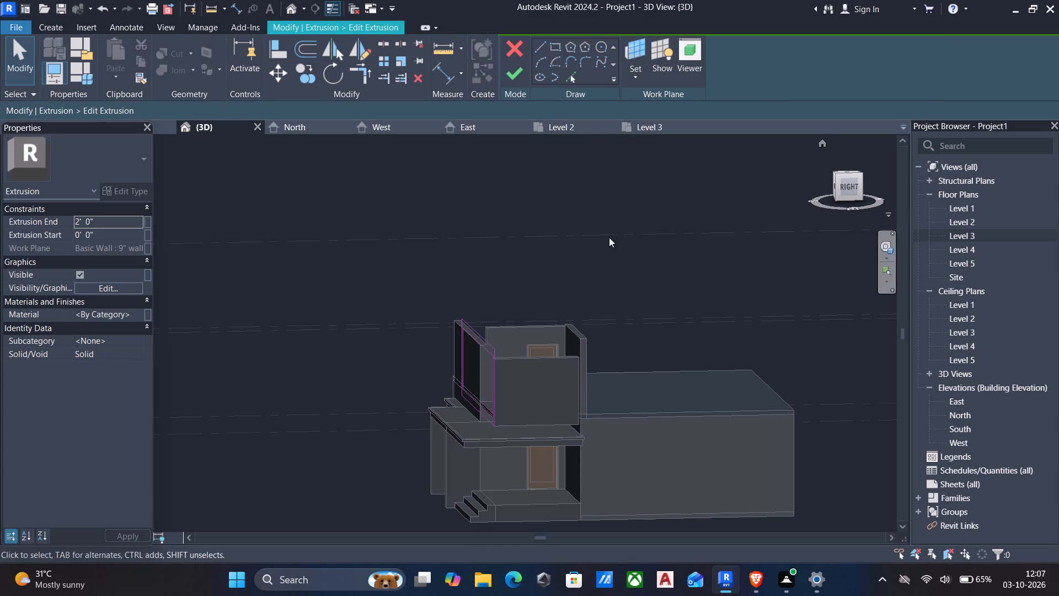
pyautogui.keyDown('shift'); pyautogui.moveTo(598, 243); pyautogui.dragTo(702, 233, button='middle'); pyautogui.keyUp('shift')
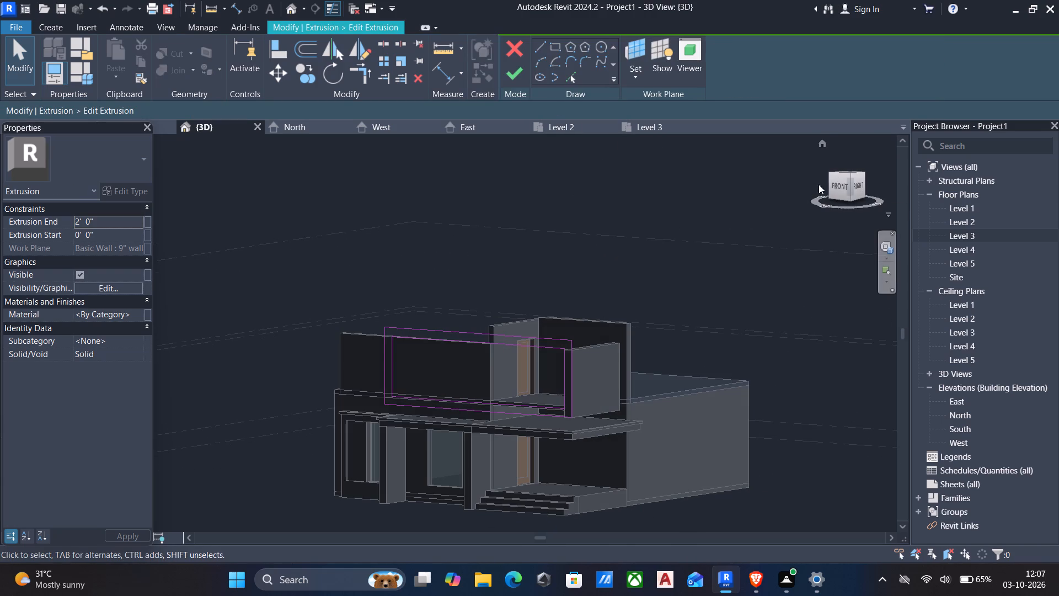
pyautogui.click(835, 185)
pyautogui.scroll(5, 372, 338)
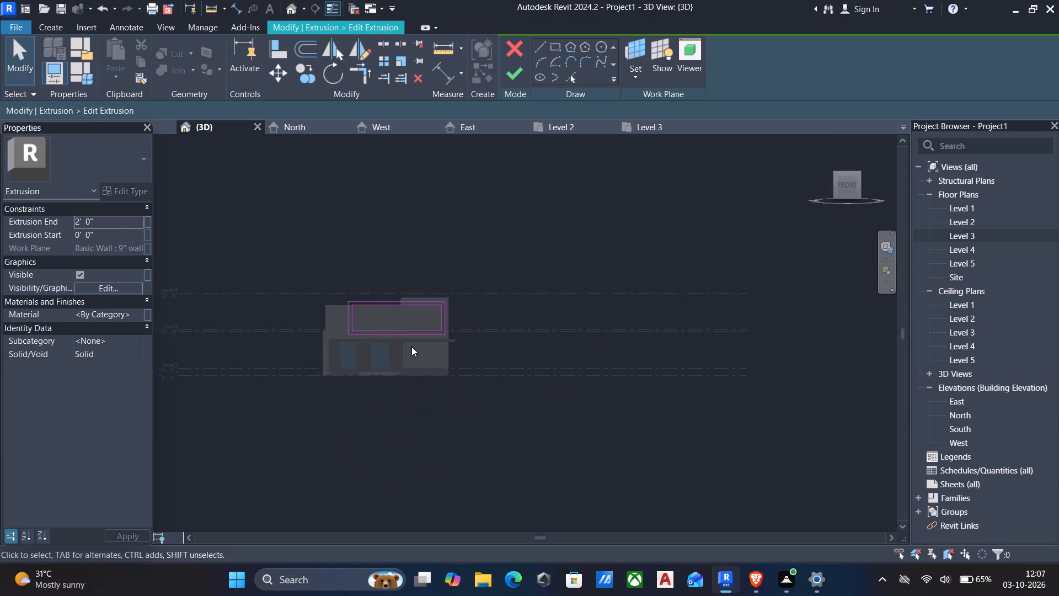
pyautogui.scroll(9, 411, 319)
pyautogui.moveTo(446, 323); pyautogui.dragTo(526, 370, button='middle')
pyautogui.scroll(1, 523, 366)
# Nudge the frame sketch's outer and inner top lines down slightly, levelling the inner line with the side panel's top, and finish the model.
pyautogui.moveTo(204, 241); pyautogui.dragTo(659, 328)
pyautogui.scroll(4, 536, 334)
pyautogui.press('Down')
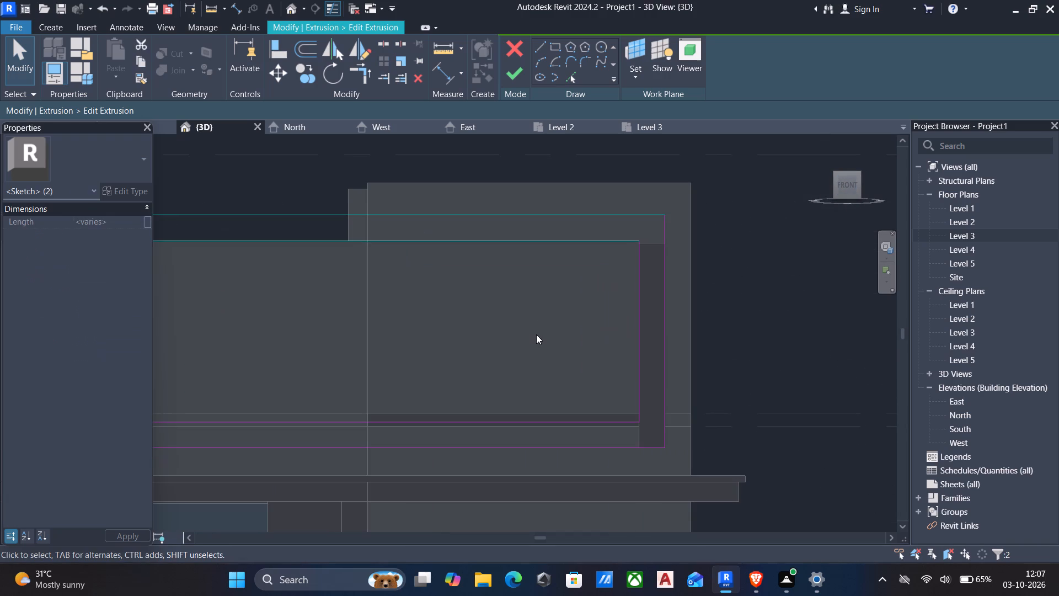
pyautogui.press('Down')
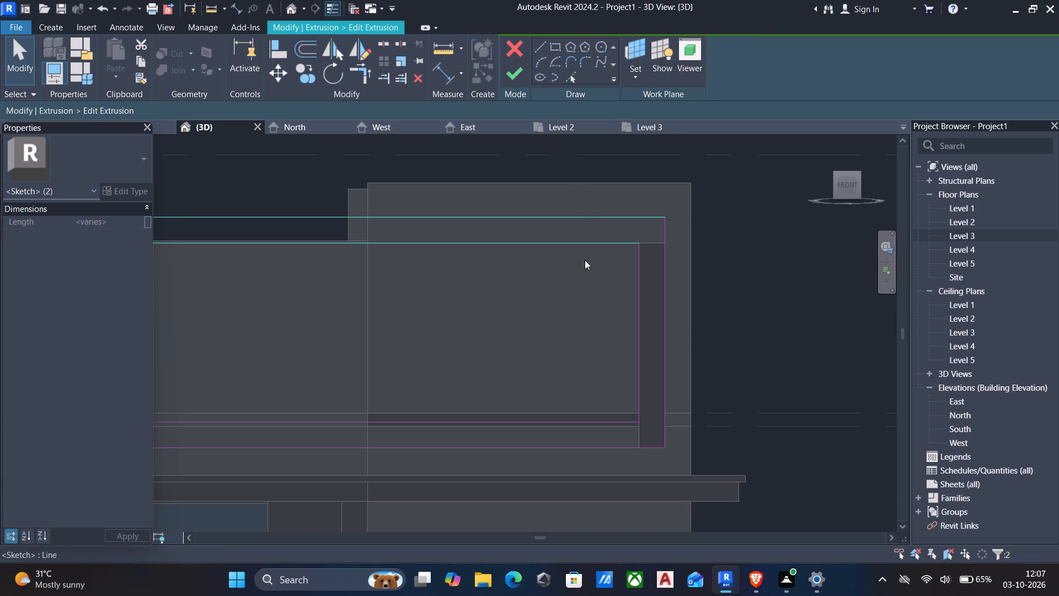
pyautogui.click(515, 79)
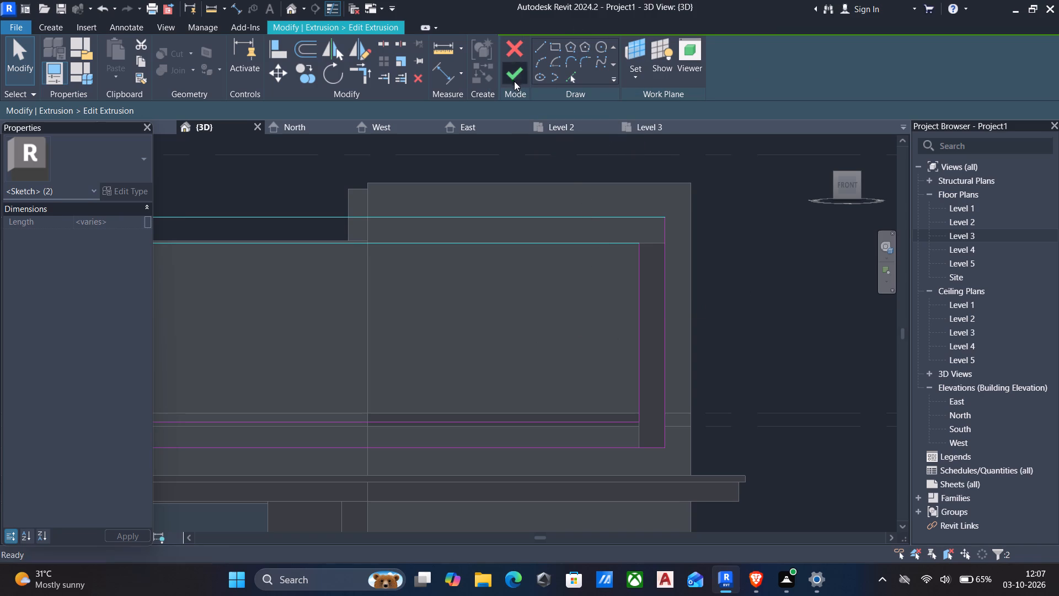
pyautogui.scroll(-4, 571, 164)
pyautogui.scroll(-2, 686, 172)
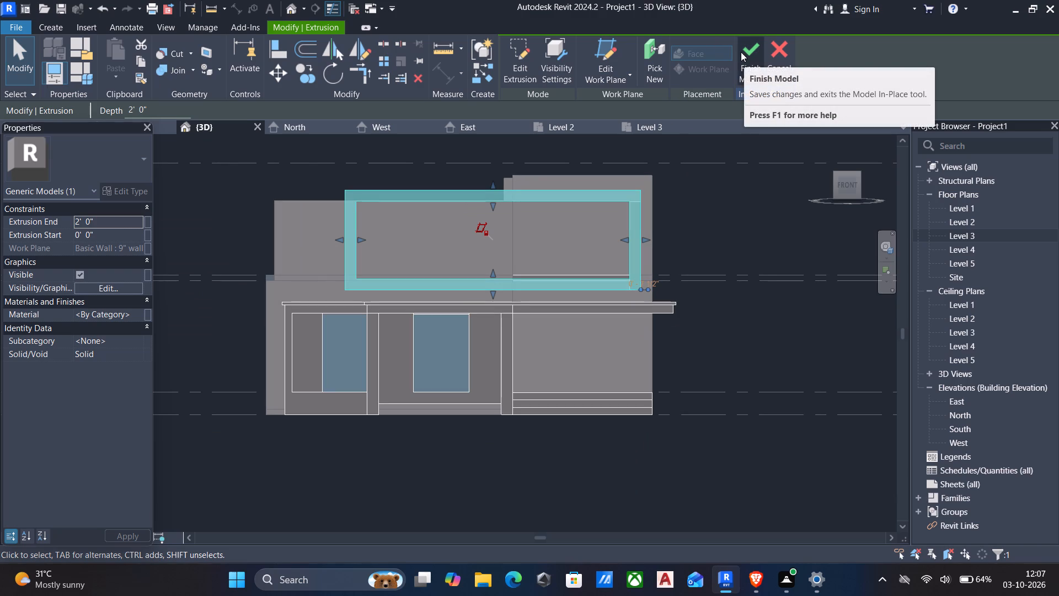
pyautogui.press('Escape')
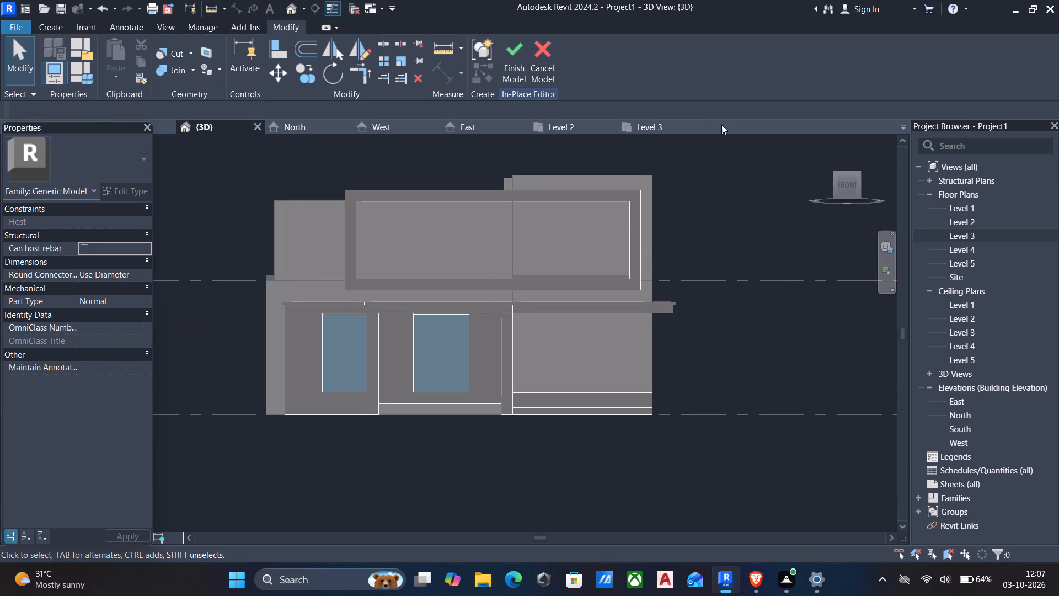
pyautogui.click(517, 58)
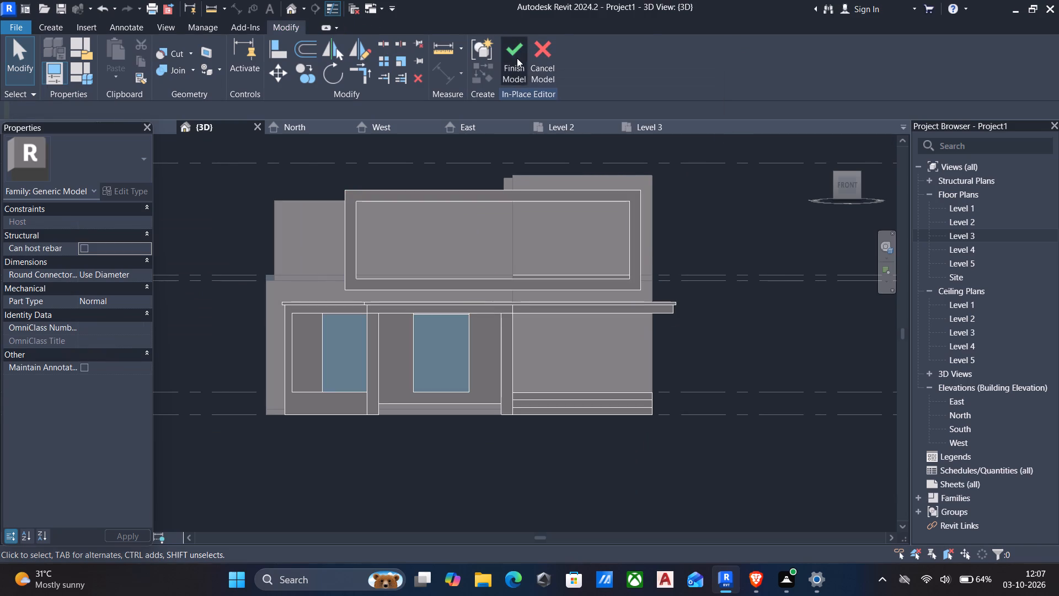
# Reopen the in-place front model and stretch the side panel's top edge upward to just below the frame's top.
pyautogui.scroll(-3, 591, 146)
pyautogui.moveTo(682, 188); pyautogui.dragTo(549, 240, button='middle')
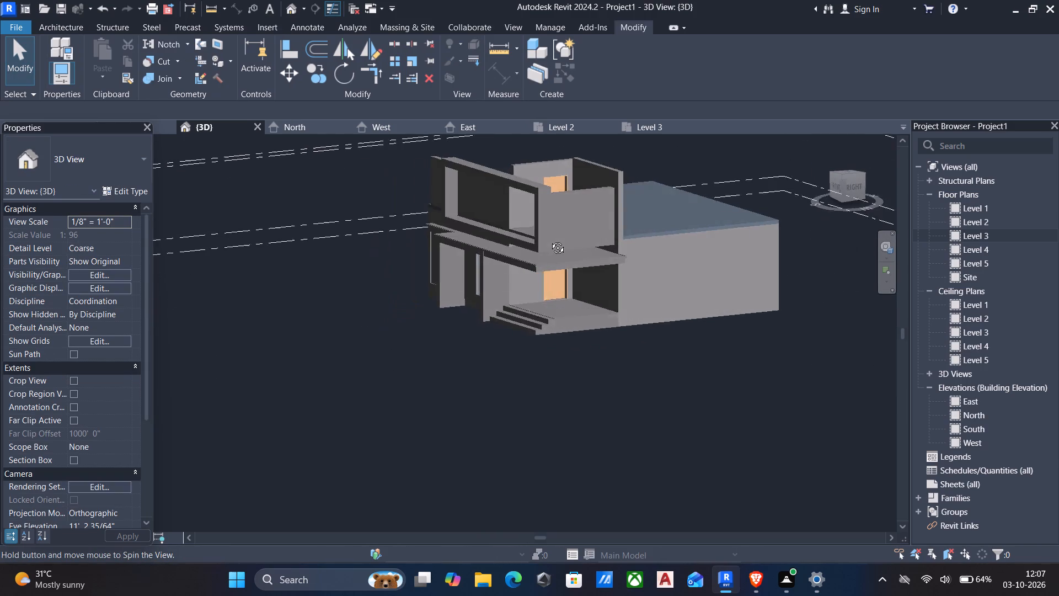
pyautogui.moveTo(549, 240); pyautogui.dragTo(548, 240, button='middle')
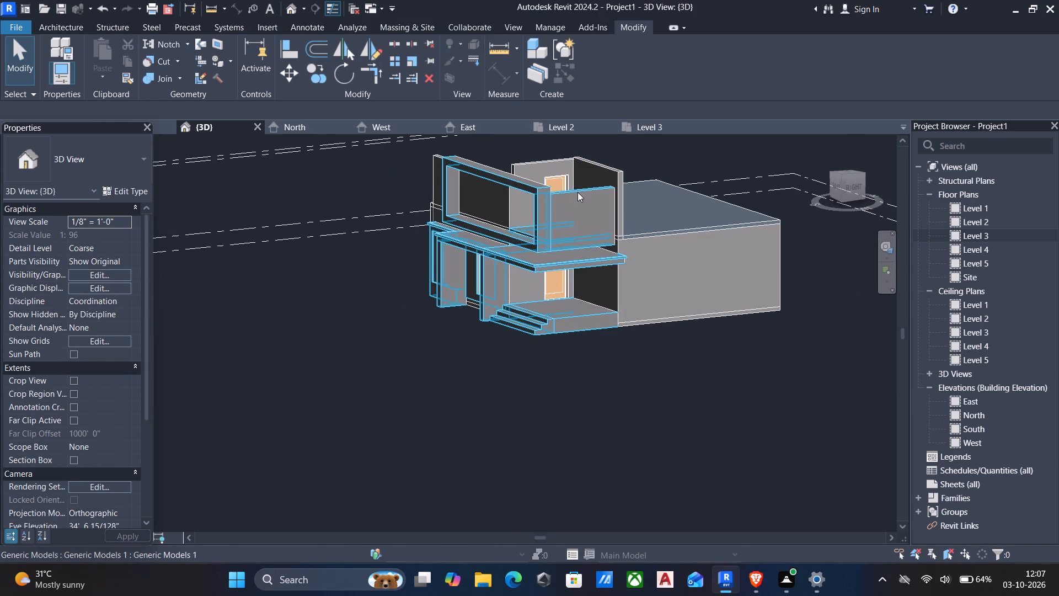
pyautogui.click(577, 192)
pyautogui.click(602, 55)
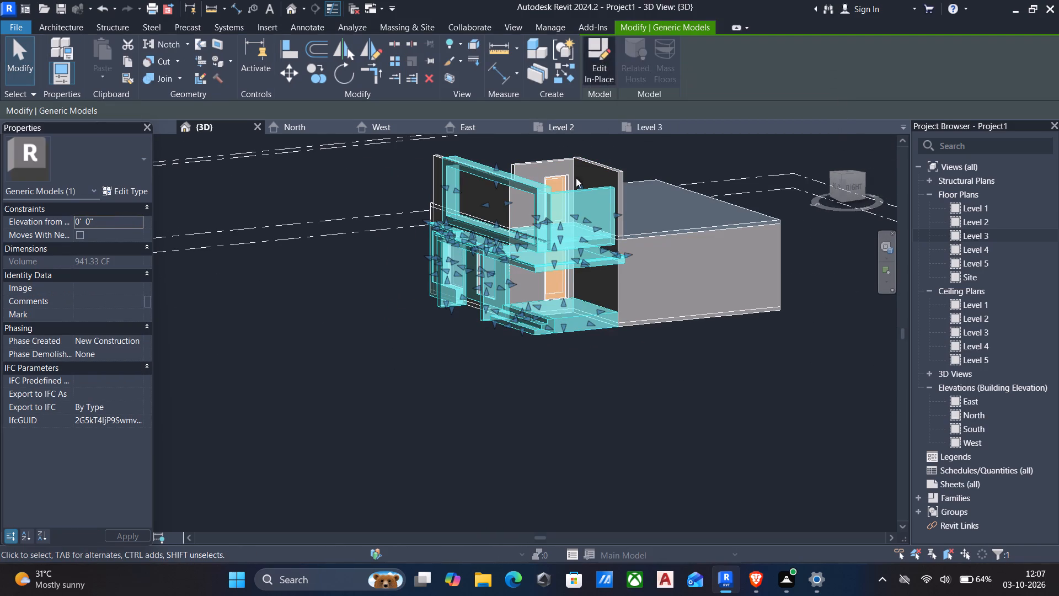
pyautogui.moveTo(574, 233); pyautogui.dragTo(579, 296, button='middle')
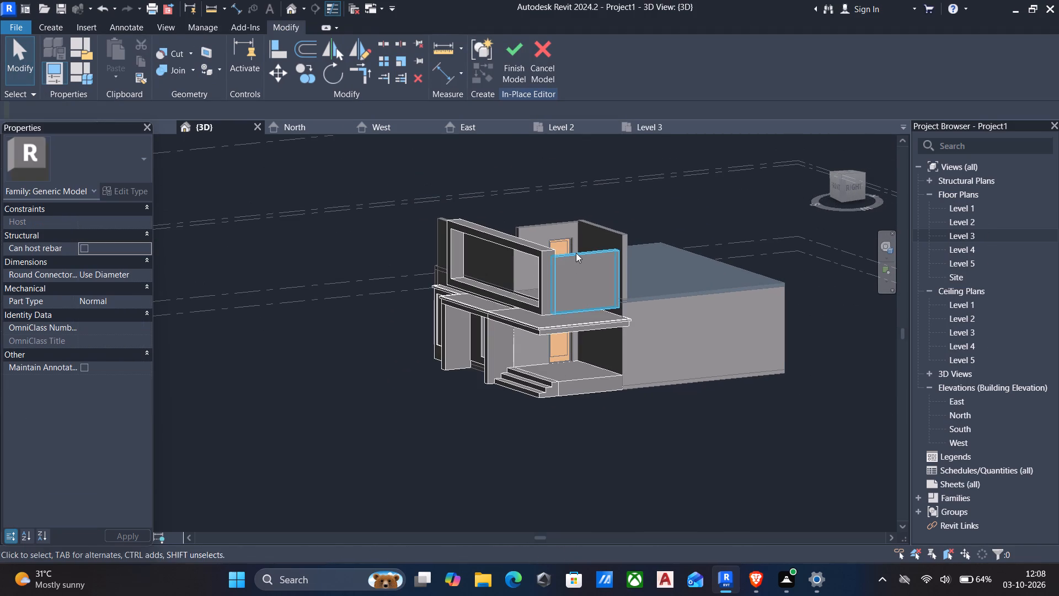
pyautogui.click(576, 253)
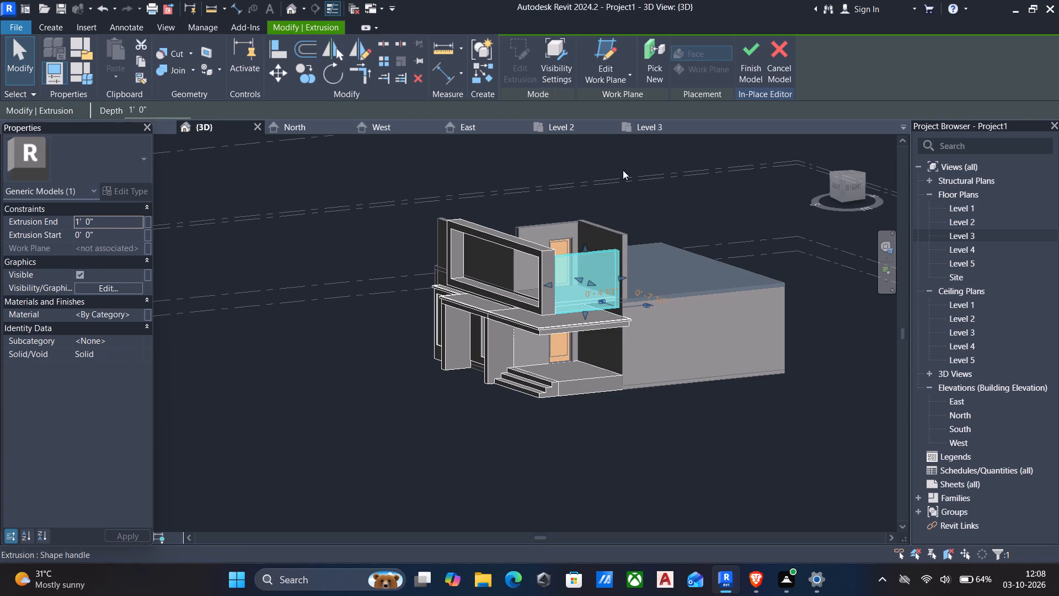
pyautogui.click(855, 184)
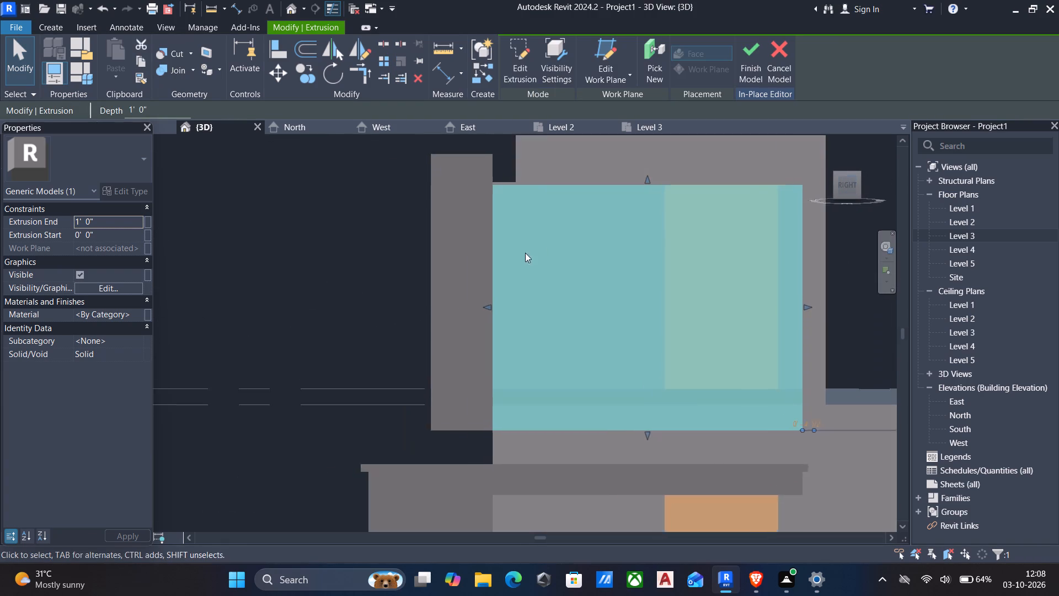
pyautogui.scroll(3, 506, 248)
pyautogui.scroll(-3, 473, 222)
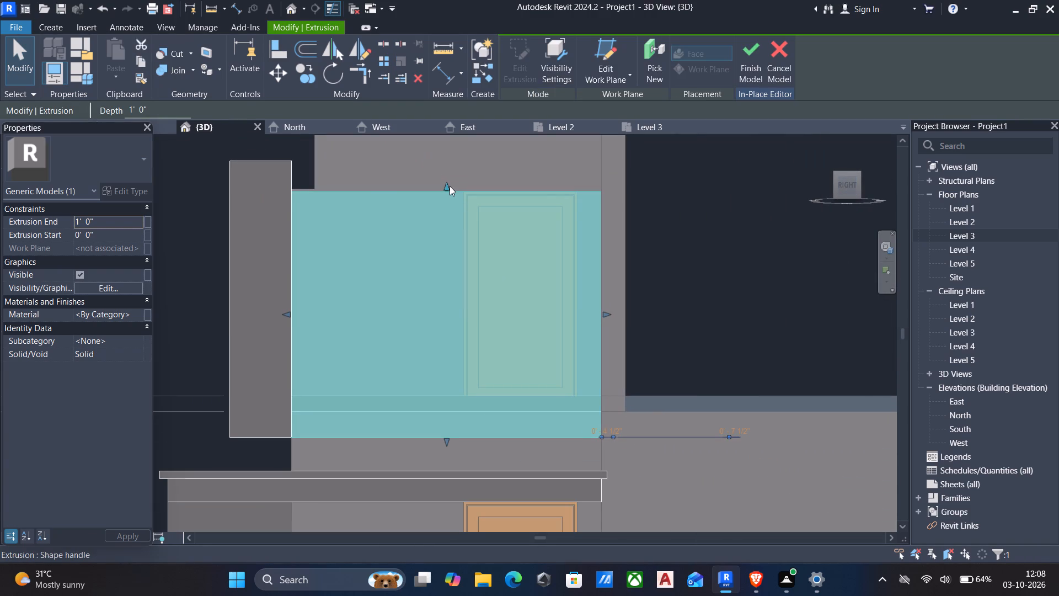
pyautogui.moveTo(448, 186); pyautogui.dragTo(443, 169)
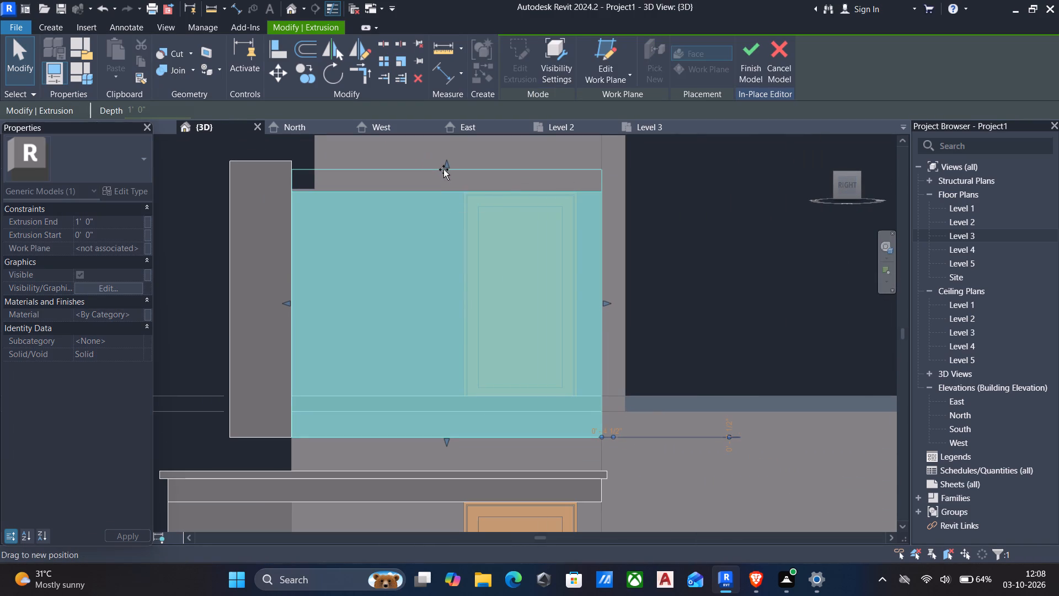
pyautogui.moveTo(443, 169); pyautogui.dragTo(443, 170)
pyautogui.scroll(-3, 396, 220)
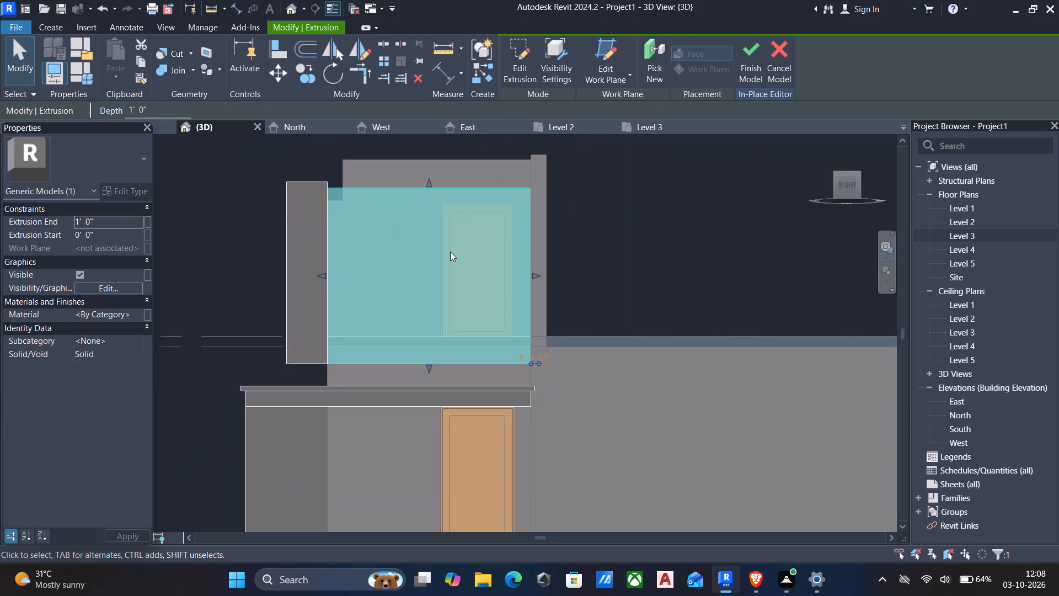
# Open the upper rectangular frame extrusion's sketch for editing and face the front.
pyautogui.click(289, 315)
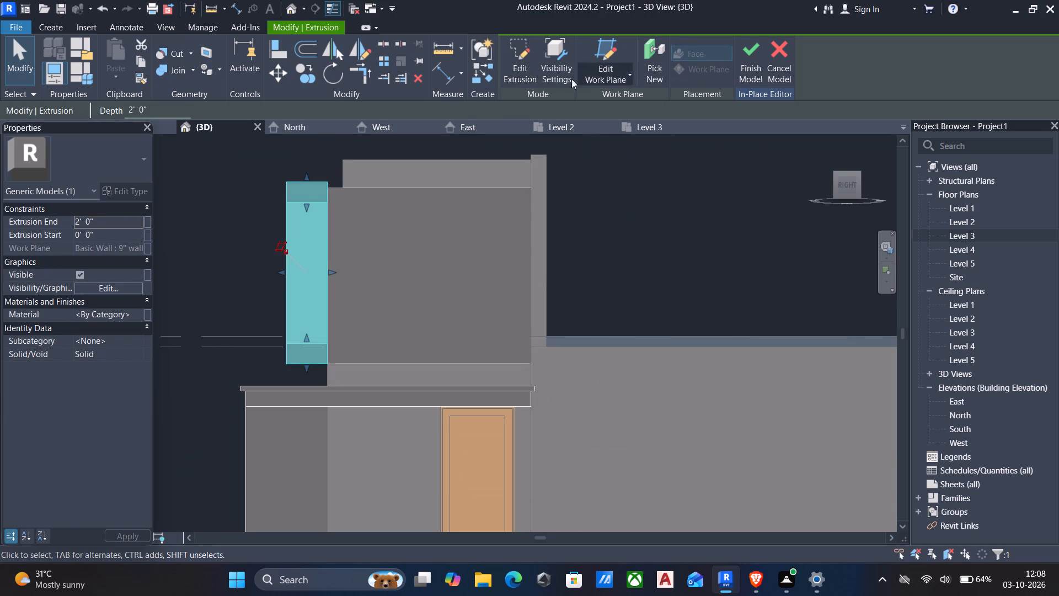
pyautogui.click(520, 50)
pyautogui.keyDown('shift'); pyautogui.moveTo(595, 279); pyautogui.dragTo(748, 295, button='middle'); pyautogui.keyUp('shift')
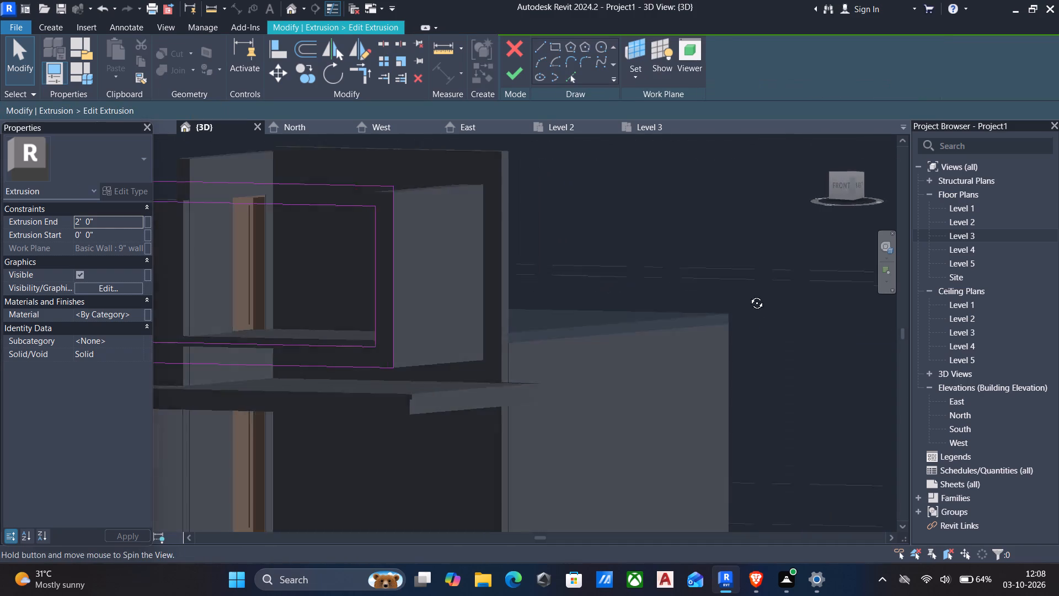
pyautogui.keyDown('shift'); pyautogui.moveTo(748, 295); pyautogui.dragTo(753, 295, button='middle'); pyautogui.keyUp('shift')
pyautogui.click(841, 188)
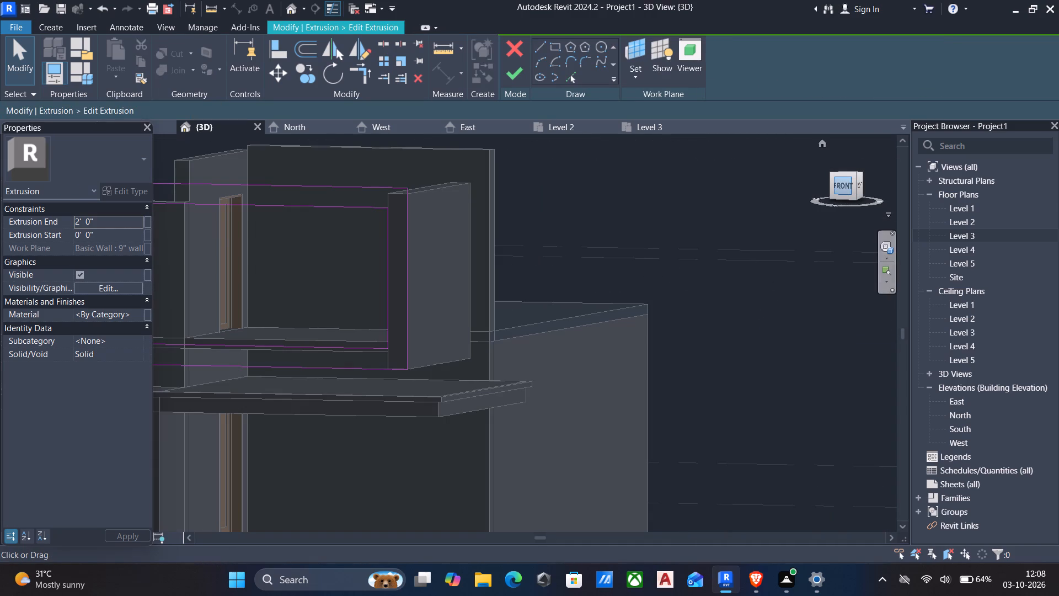
pyautogui.scroll(5, 416, 294)
pyautogui.scroll(5, 421, 347)
pyautogui.moveTo(418, 283); pyautogui.dragTo(438, 294, button='middle')
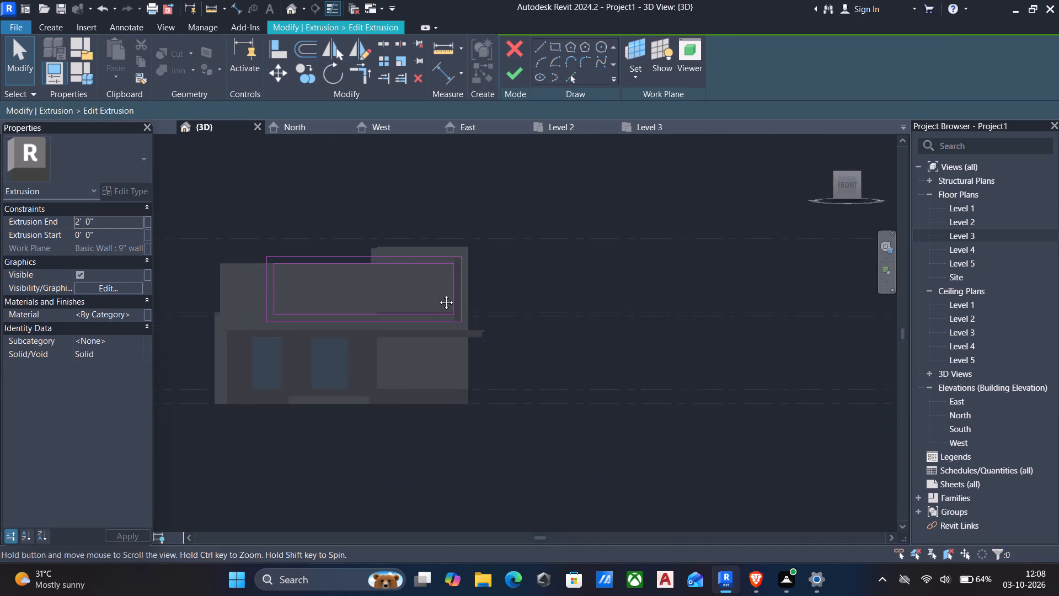
pyautogui.moveTo(438, 294); pyautogui.dragTo(472, 307, button='middle')
pyautogui.scroll(4, 404, 295)
# Nudge the frame sketch's outer and inner top lines up until the inner line meets the raised side panel's top, and finish the model.
pyautogui.moveTo(238, 252); pyautogui.dragTo(659, 306)
pyautogui.scroll(4, 663, 306)
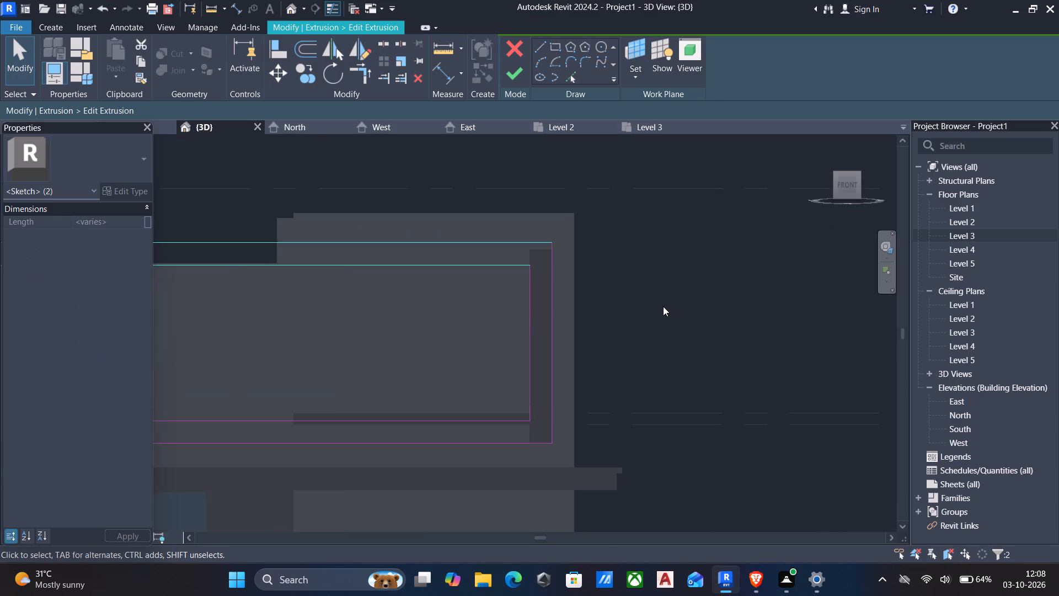
pyautogui.press('Up')
pyautogui.press('Up')
pyautogui.press('Up')
pyautogui.press('Up')
pyautogui.press('Up')
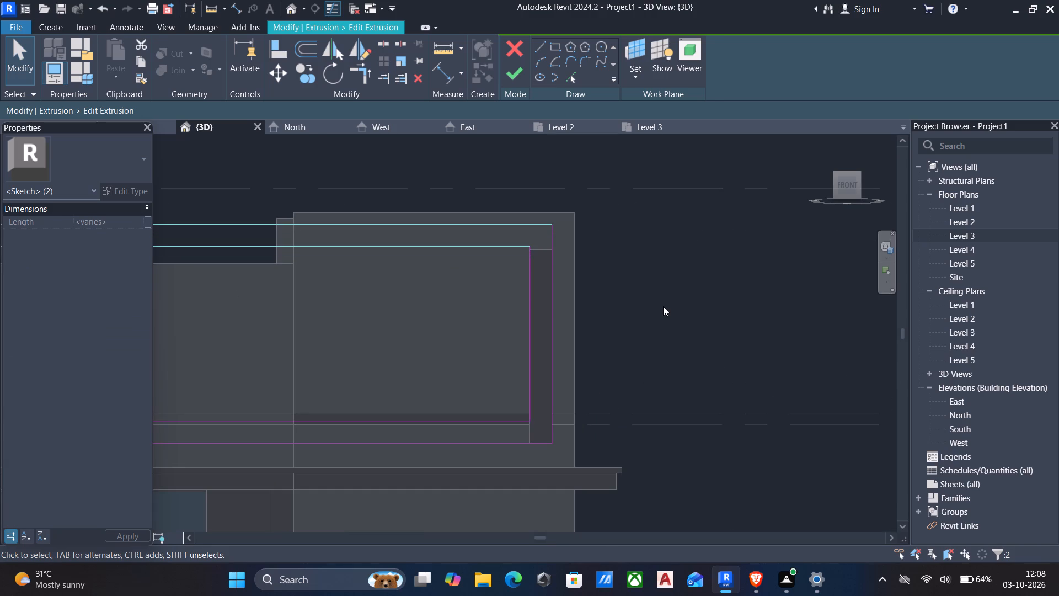
pyautogui.press('Down')
pyautogui.scroll(-4, 663, 306)
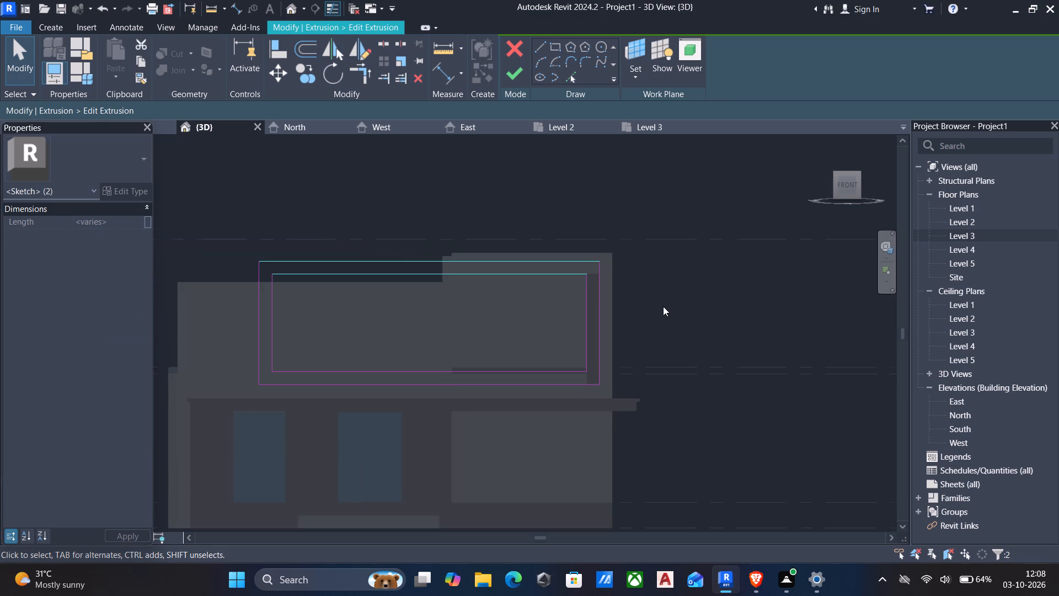
pyautogui.keyDown('shift'); pyautogui.moveTo(663, 306); pyautogui.dragTo(589, 335, button='middle'); pyautogui.keyUp('shift')
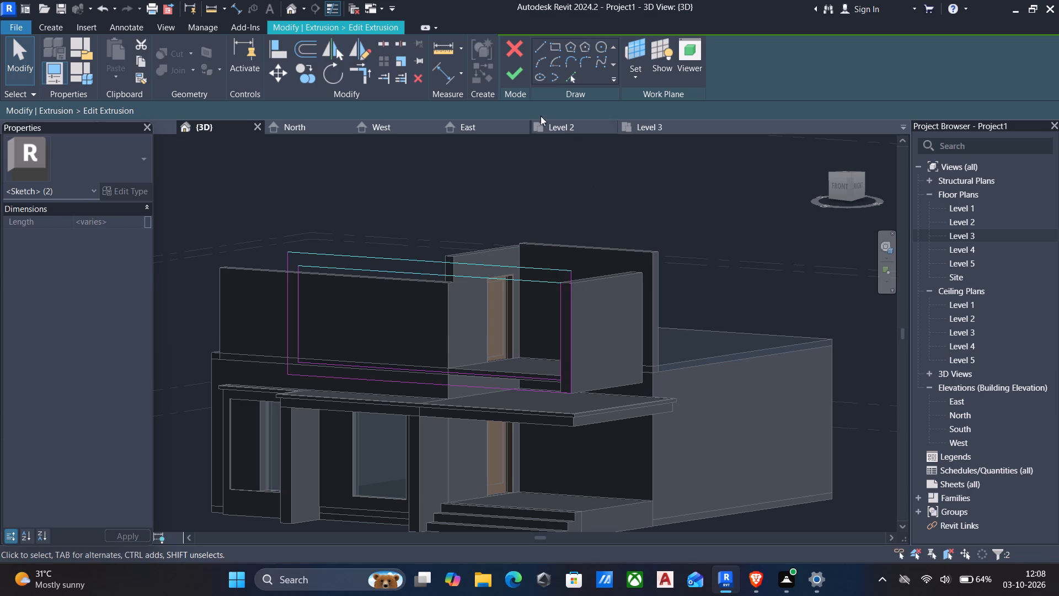
pyautogui.click(515, 72)
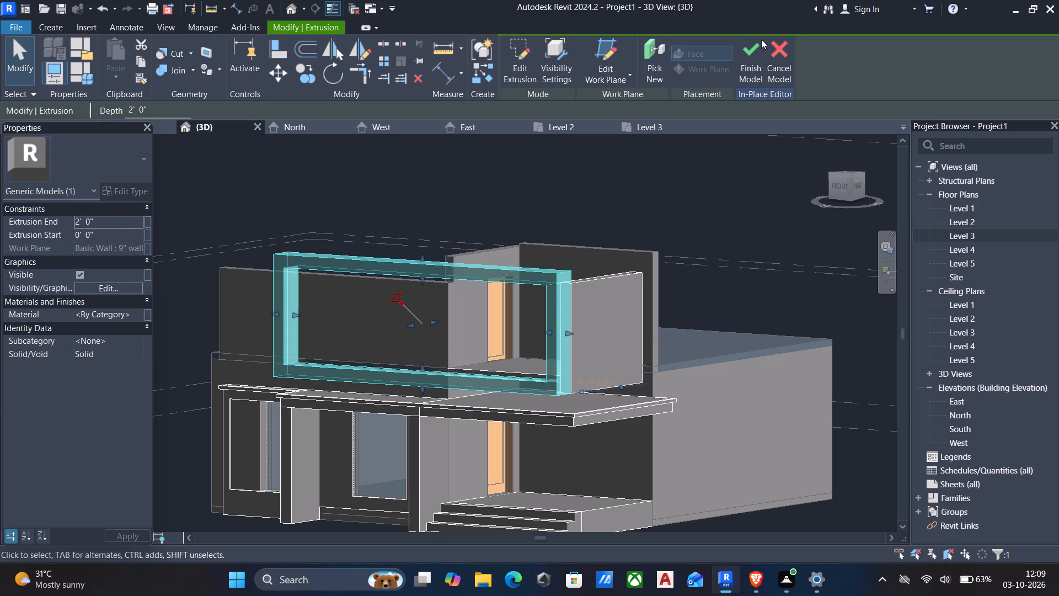
pyautogui.click(751, 55)
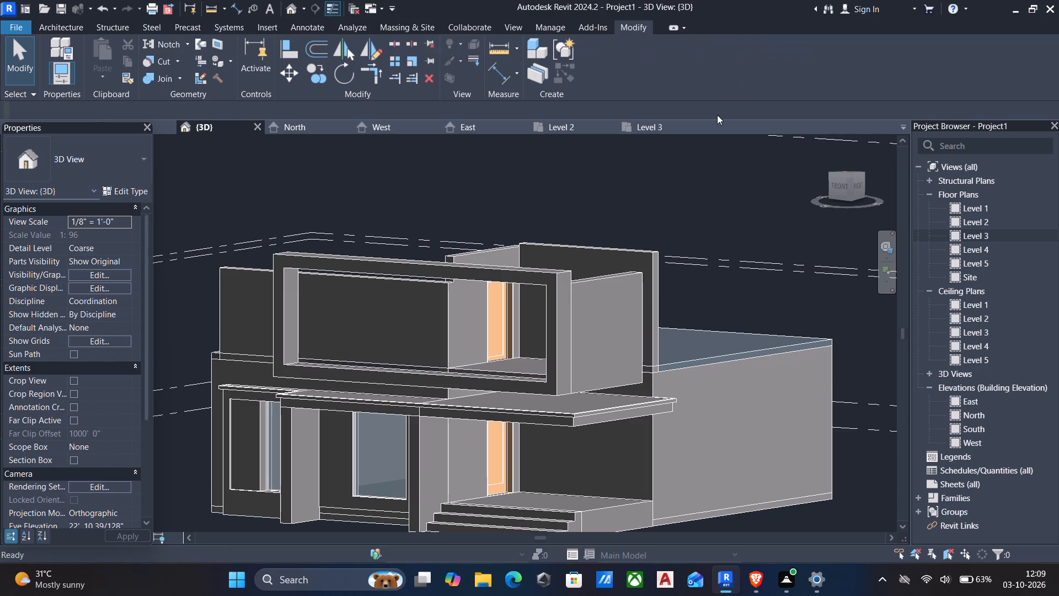
# Examine the raised frame and side panel around the upper door from several angles.
pyautogui.keyDown('shift'); pyautogui.moveTo(651, 211); pyautogui.dragTo(587, 232, button='middle'); pyautogui.keyUp('shift')
pyautogui.keyDown('shift'); pyautogui.moveTo(586, 231); pyautogui.dragTo(616, 223, button='middle'); pyautogui.keyUp('shift')
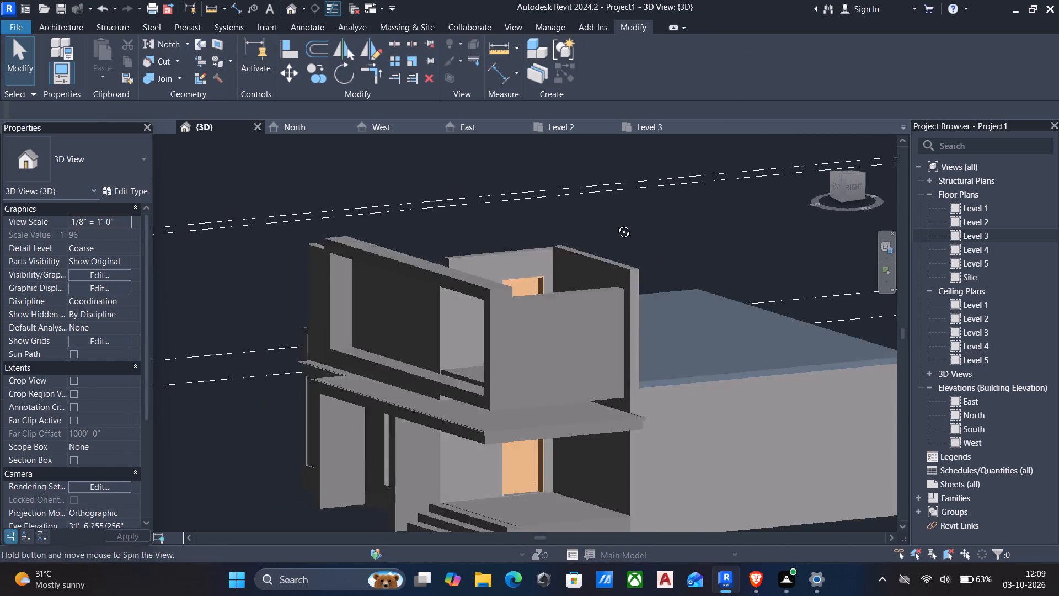
pyautogui.keyDown('shift'); pyautogui.moveTo(616, 223); pyautogui.dragTo(603, 227, button='middle'); pyautogui.keyUp('shift')
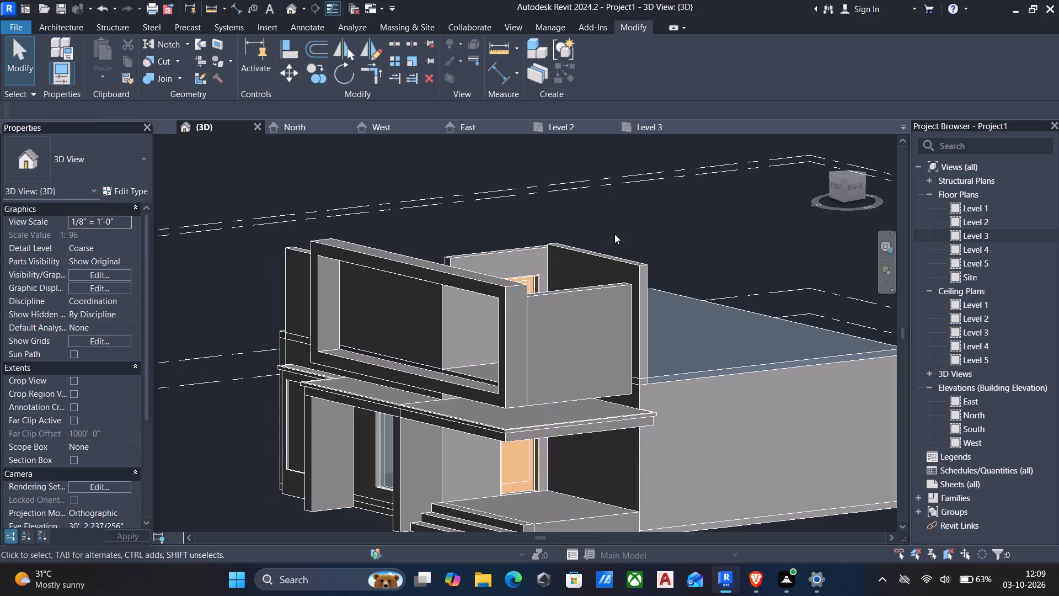
pyautogui.keyDown('shift'); pyautogui.moveTo(619, 233); pyautogui.dragTo(555, 253, button='middle'); pyautogui.keyUp('shift')
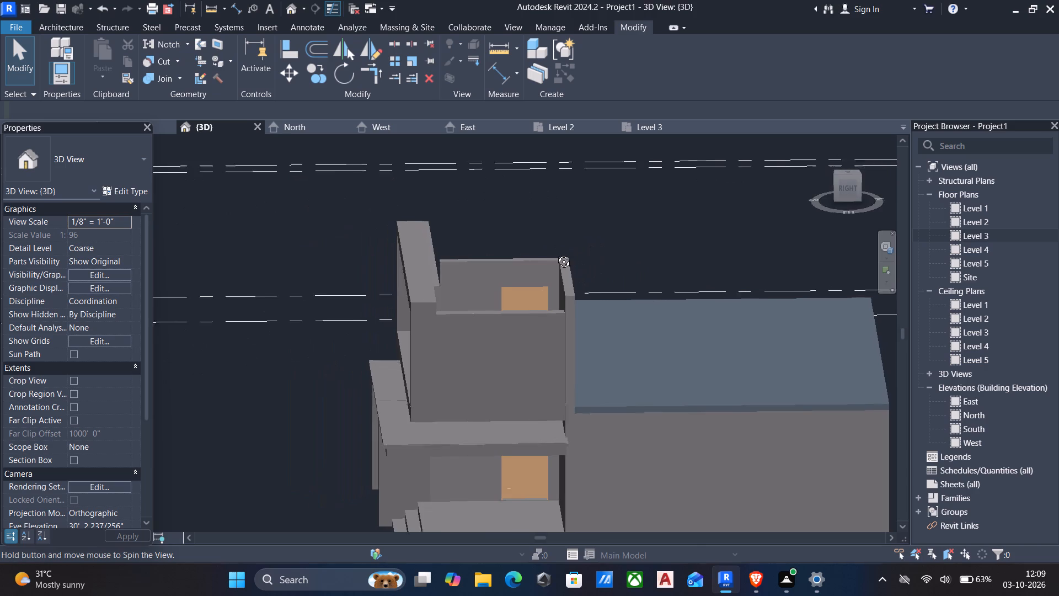
pyautogui.keyDown('shift'); pyautogui.moveTo(555, 253); pyautogui.dragTo(572, 245, button='middle'); pyautogui.keyUp('shift')
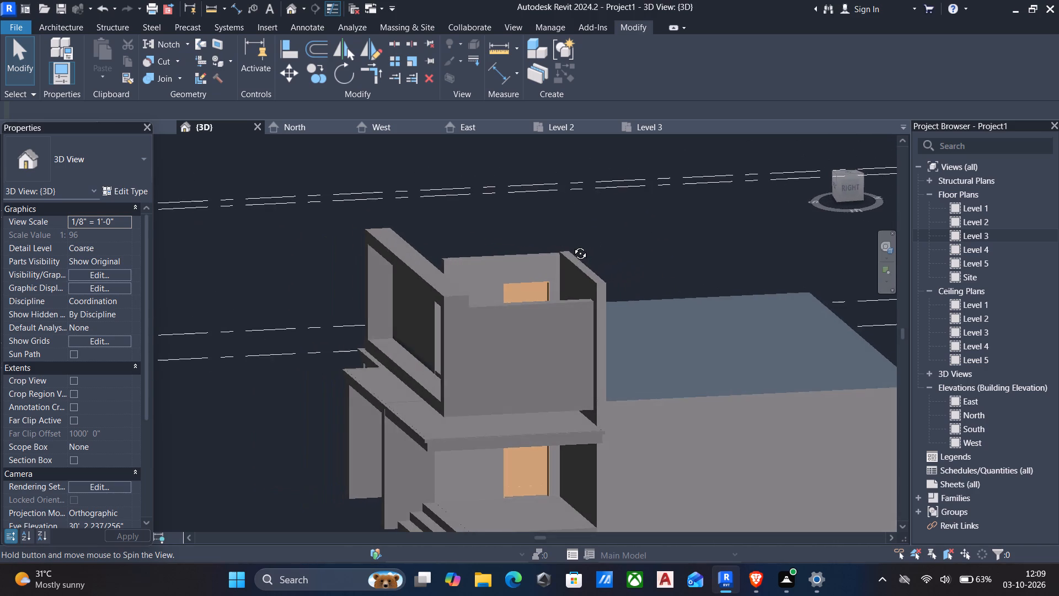
pyautogui.keyDown('shift'); pyautogui.moveTo(572, 245); pyautogui.dragTo(607, 241, button='middle'); pyautogui.keyUp('shift')
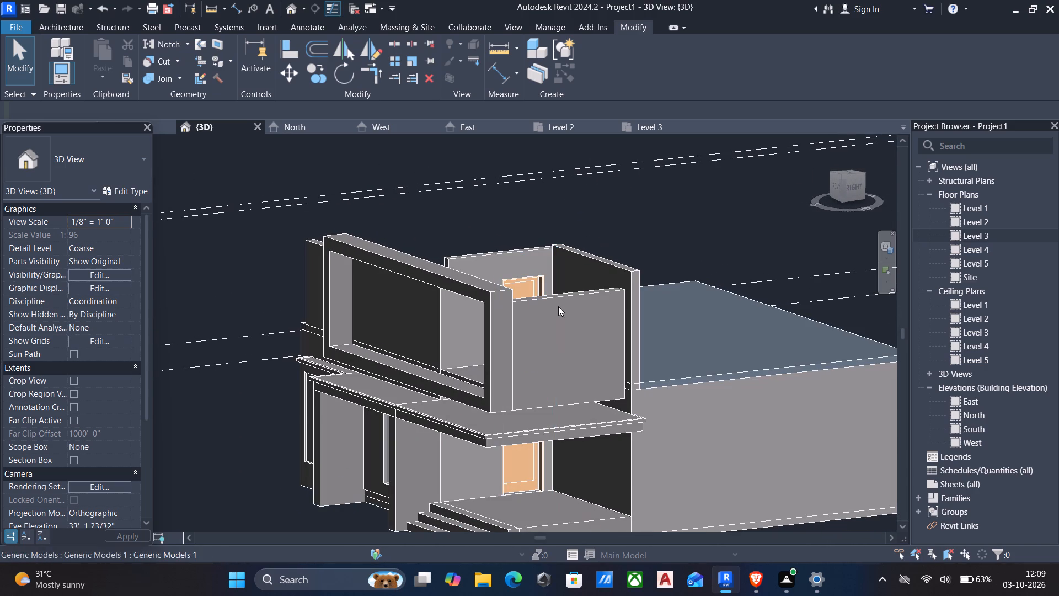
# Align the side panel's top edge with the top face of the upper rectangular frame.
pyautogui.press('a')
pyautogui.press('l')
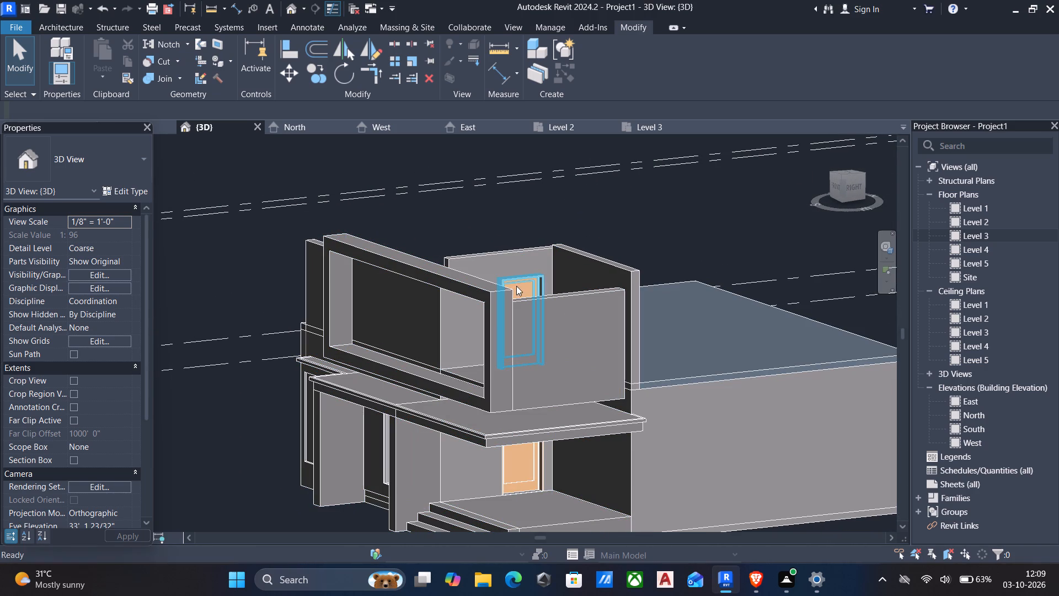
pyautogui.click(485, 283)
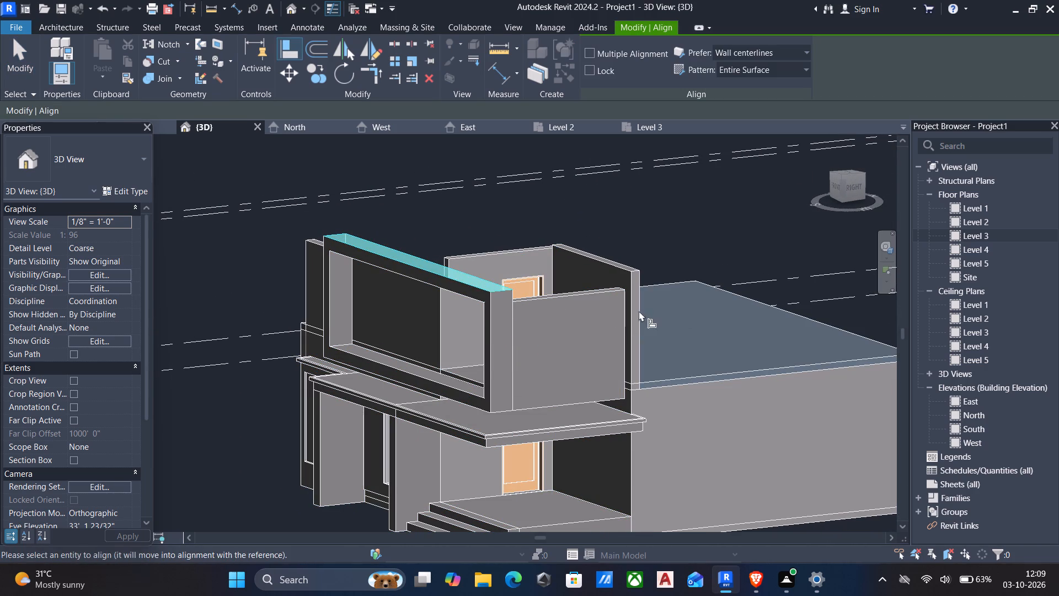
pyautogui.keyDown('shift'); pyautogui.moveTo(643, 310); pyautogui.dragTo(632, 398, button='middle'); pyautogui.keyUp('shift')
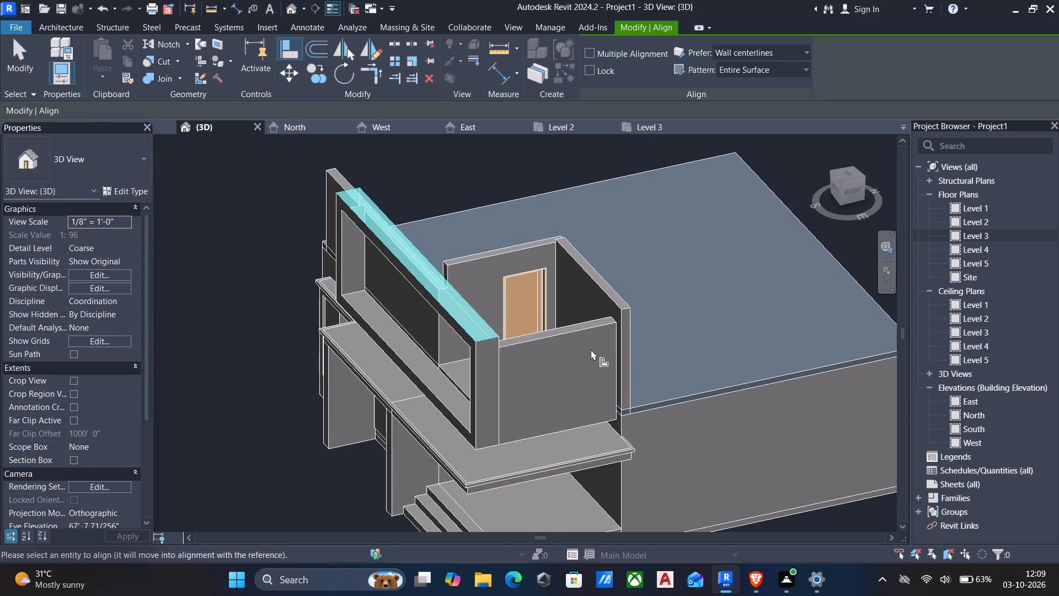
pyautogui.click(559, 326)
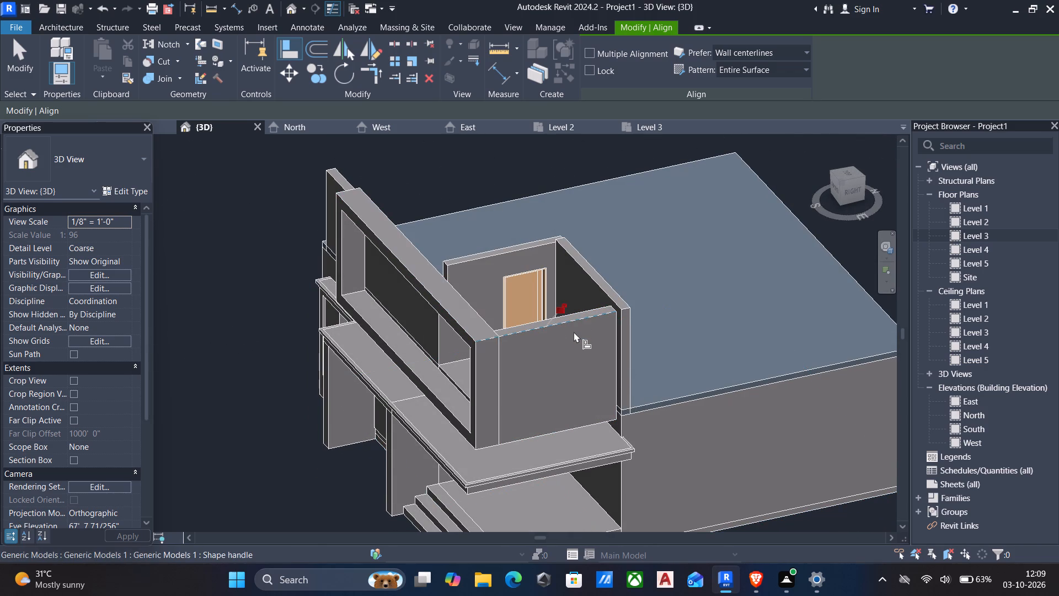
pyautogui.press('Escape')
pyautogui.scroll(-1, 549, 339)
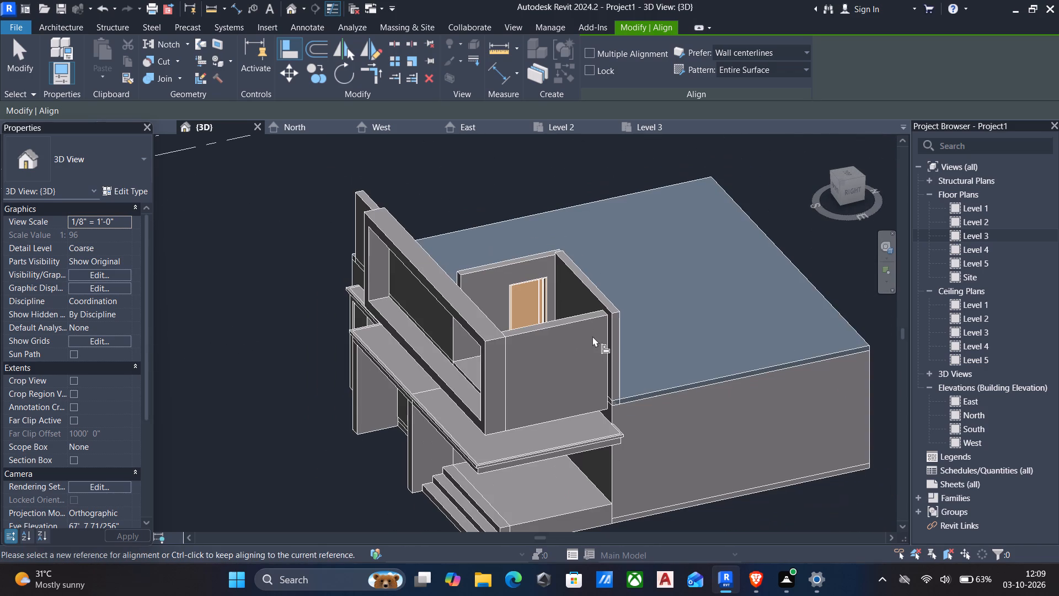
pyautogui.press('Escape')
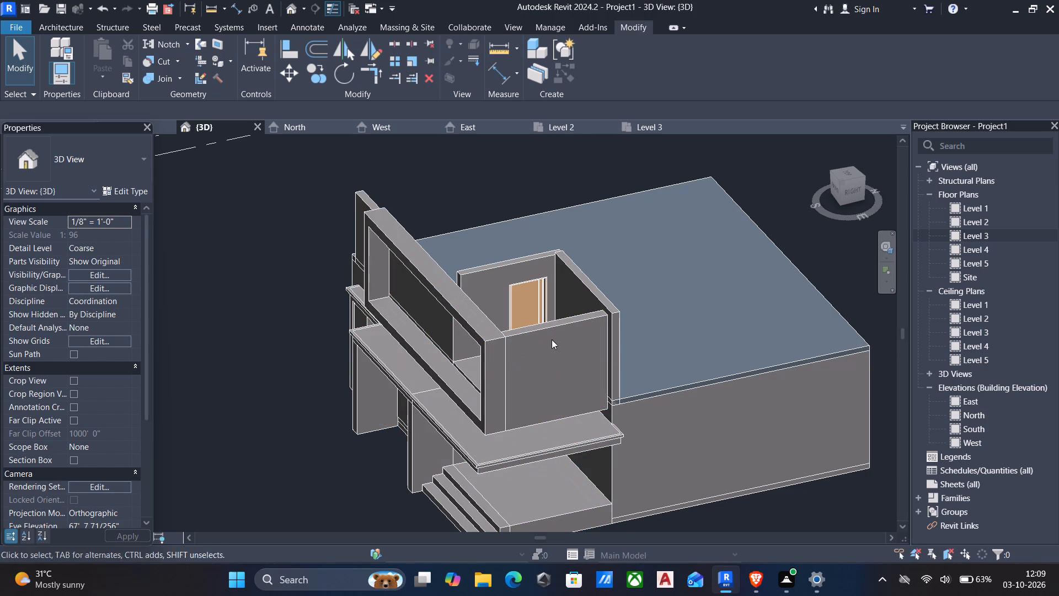
# Reopen the in-place front model and lower the side panel's top edge to the frame's inner top line, about 1' 0" below the frame's top.
pyautogui.click(546, 327)
pyautogui.click(591, 73)
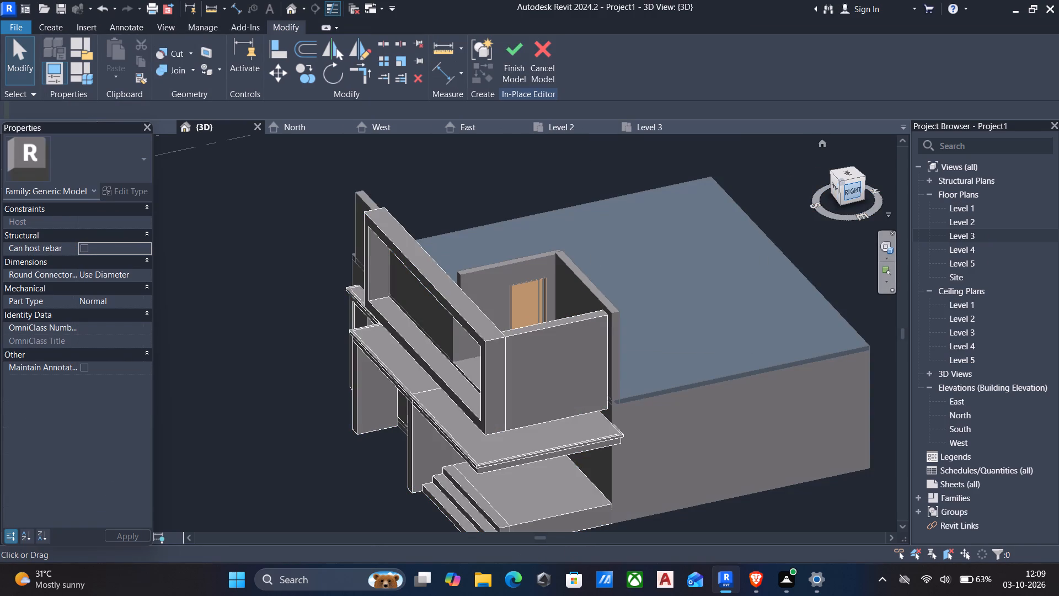
pyautogui.click(851, 188)
pyautogui.scroll(5, 574, 335)
pyautogui.scroll(5, 438, 334)
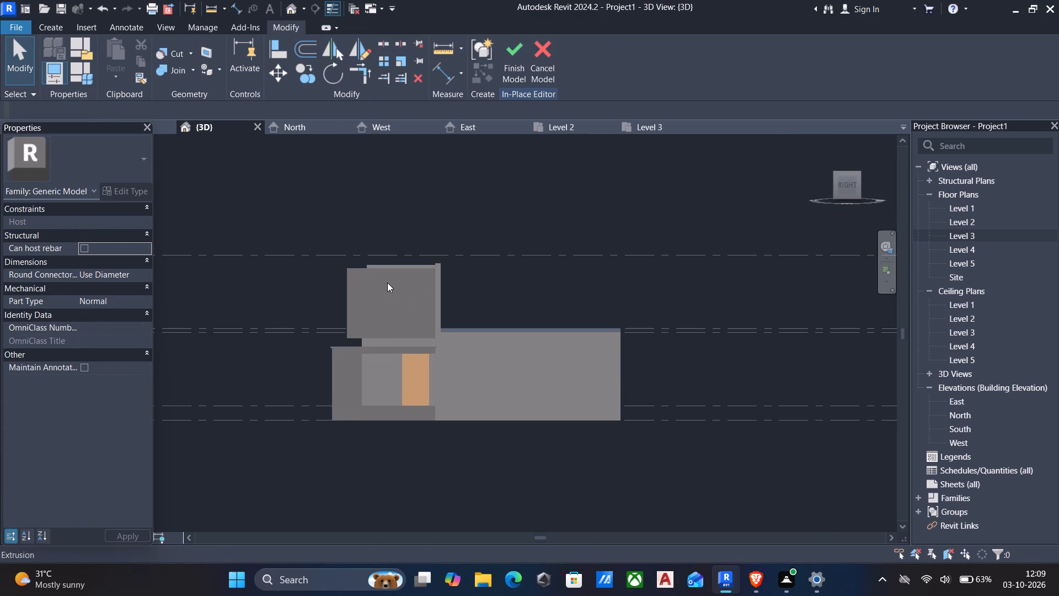
pyautogui.click(379, 265)
pyautogui.scroll(5, 355, 278)
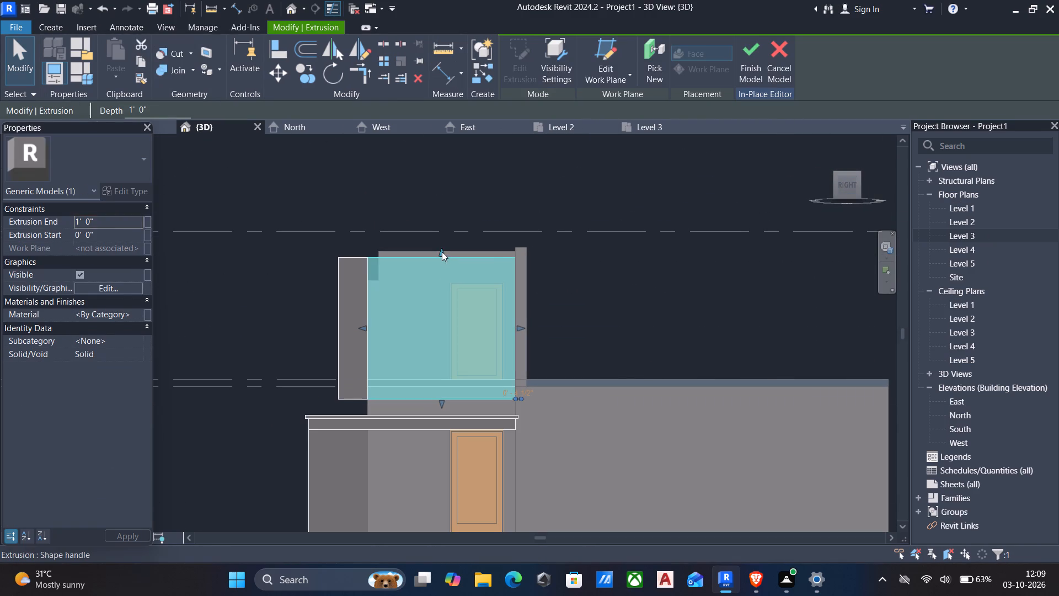
pyautogui.moveTo(442, 252); pyautogui.dragTo(441, 264)
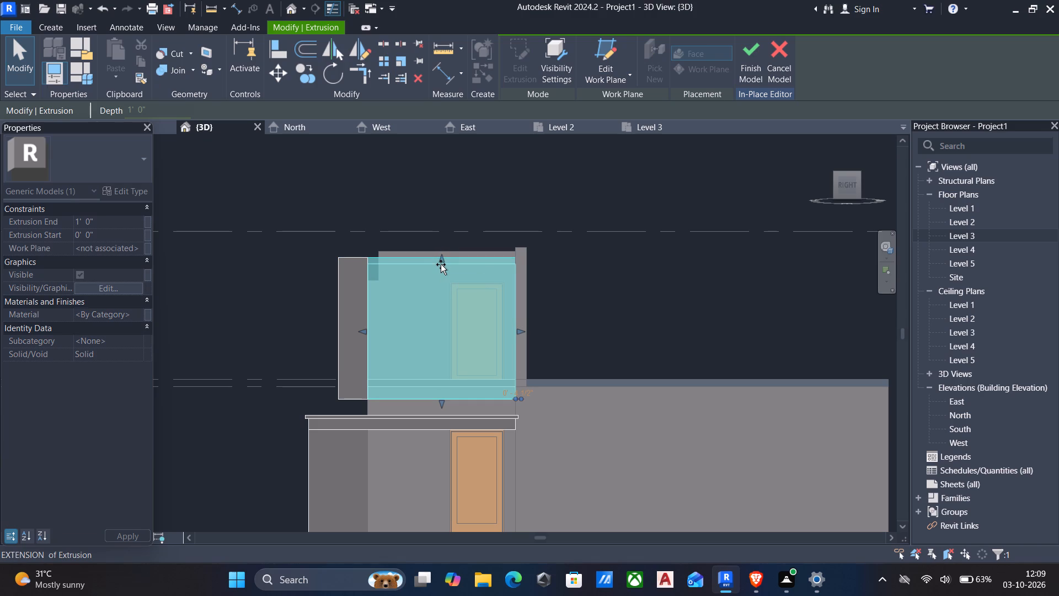
pyautogui.moveTo(441, 264); pyautogui.dragTo(442, 268)
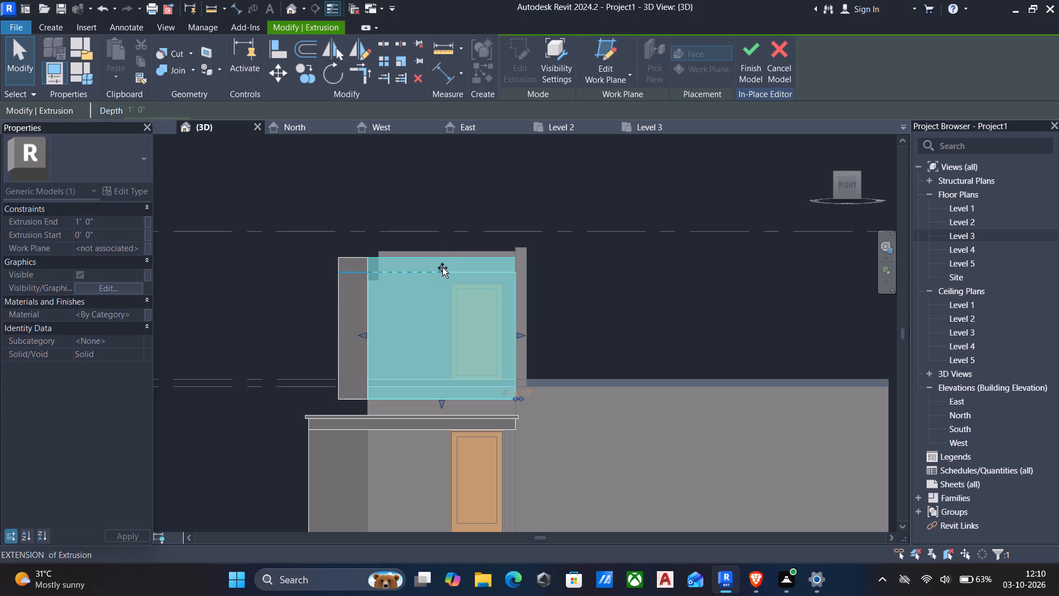
pyautogui.moveTo(442, 268); pyautogui.dragTo(443, 268)
pyautogui.scroll(5, 362, 257)
pyautogui.press('Escape')
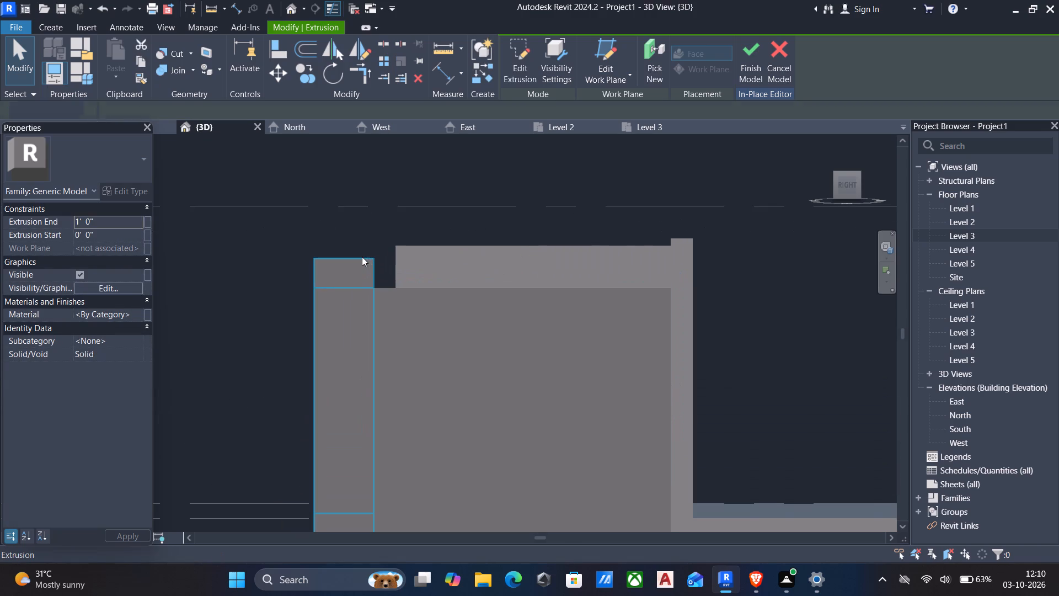
# Measure the vertical offset between the frame's top and the side panel's top, and finish the in-place model.
pyautogui.write('dd')
pyautogui.scroll(4, 381, 269)
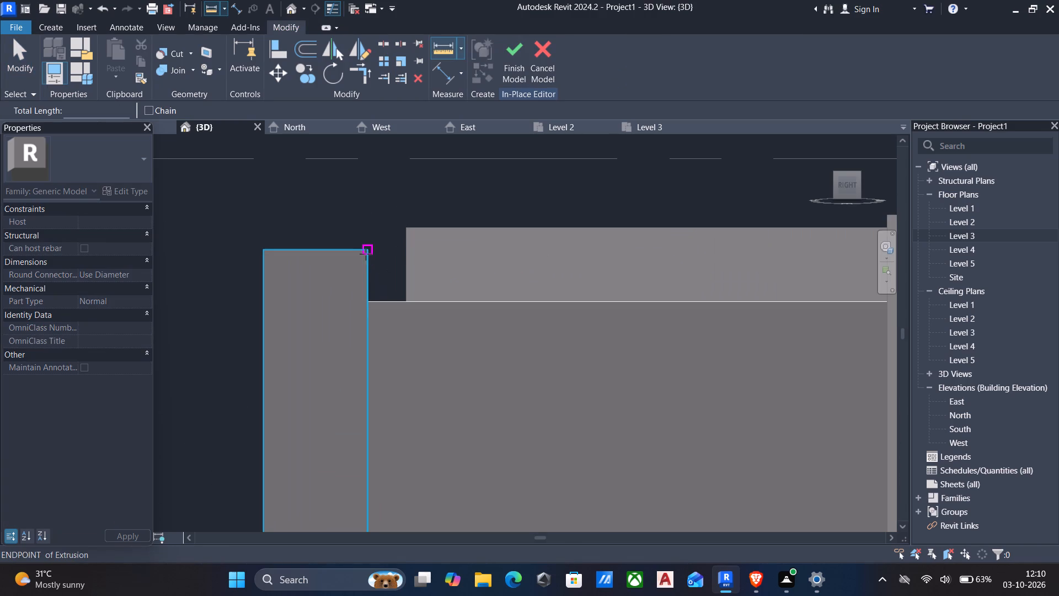
pyautogui.click(365, 253)
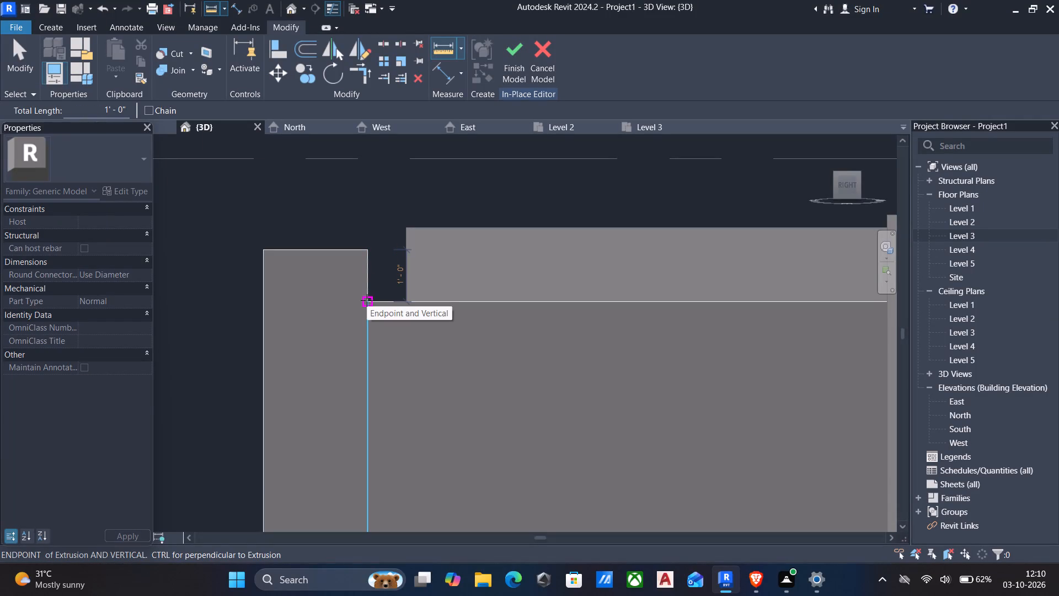
pyautogui.press('Escape')
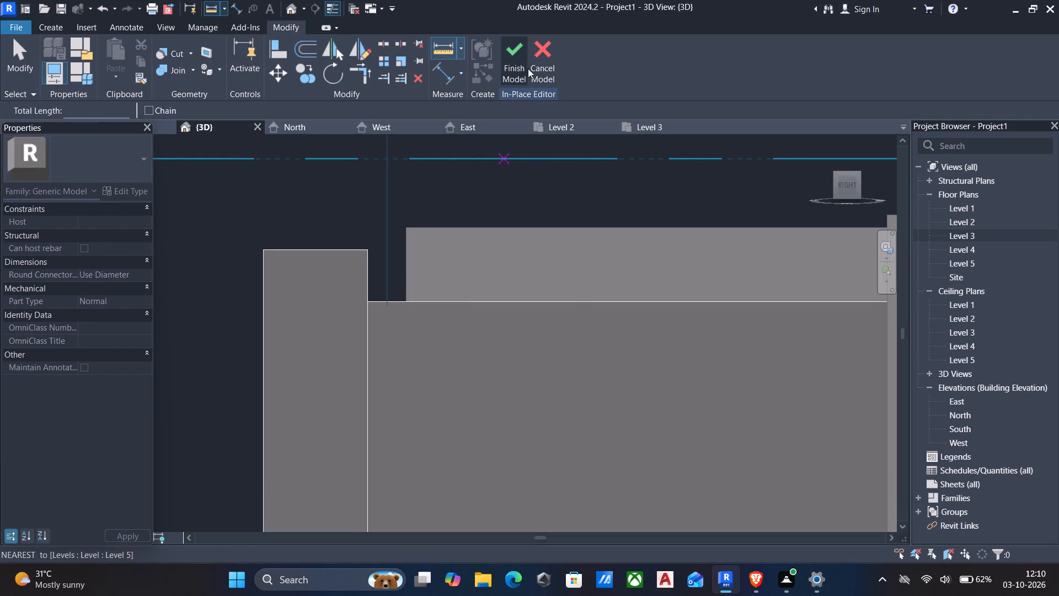
pyautogui.click(516, 52)
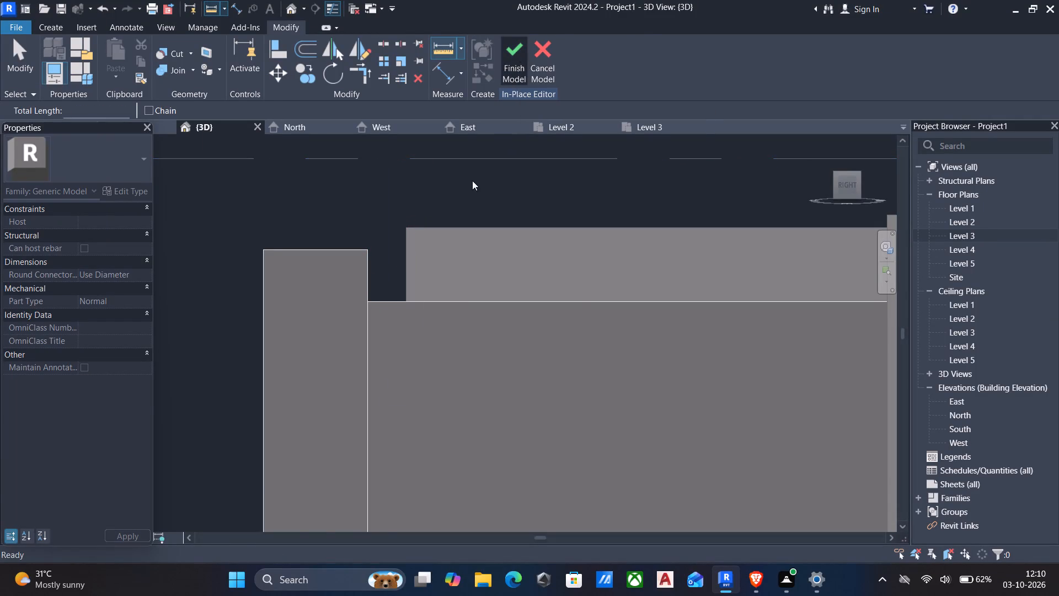
# Examine how the lowered side panel meets the rectangular frame near the upper door, from the front and above.
pyautogui.scroll(-4, 422, 276)
pyautogui.keyDown('shift'); pyautogui.moveTo(410, 295); pyautogui.dragTo(619, 390, button='middle'); pyautogui.keyUp('shift')
pyautogui.scroll(-1, 630, 378)
pyautogui.moveTo(621, 368); pyautogui.dragTo(610, 363, button='middle')
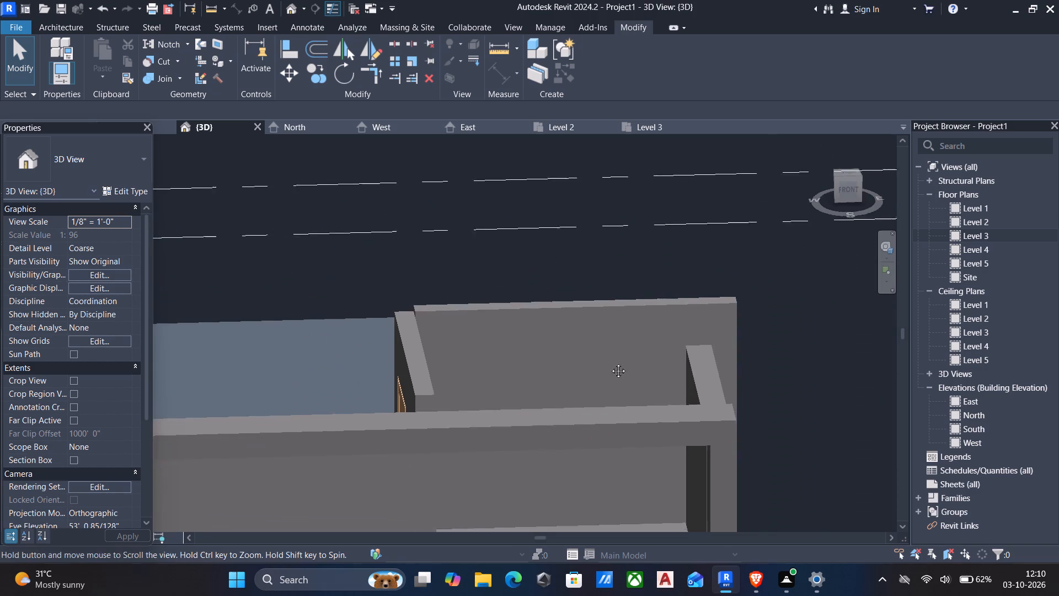
pyautogui.moveTo(610, 363); pyautogui.dragTo(540, 300, button='middle')
pyautogui.keyDown('shift'); pyautogui.moveTo(543, 295); pyautogui.dragTo(573, 291, button='middle'); pyautogui.keyUp('shift')
pyautogui.scroll(-2, 573, 291)
pyautogui.moveTo(558, 293); pyautogui.dragTo(553, 294, button='middle')
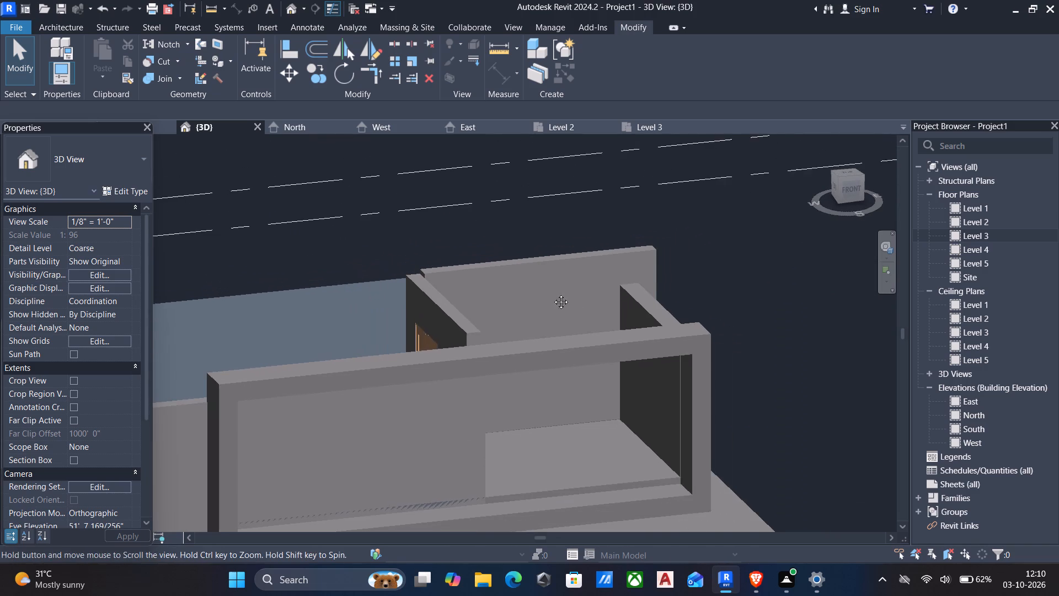
pyautogui.moveTo(553, 294); pyautogui.dragTo(543, 284, button='middle')
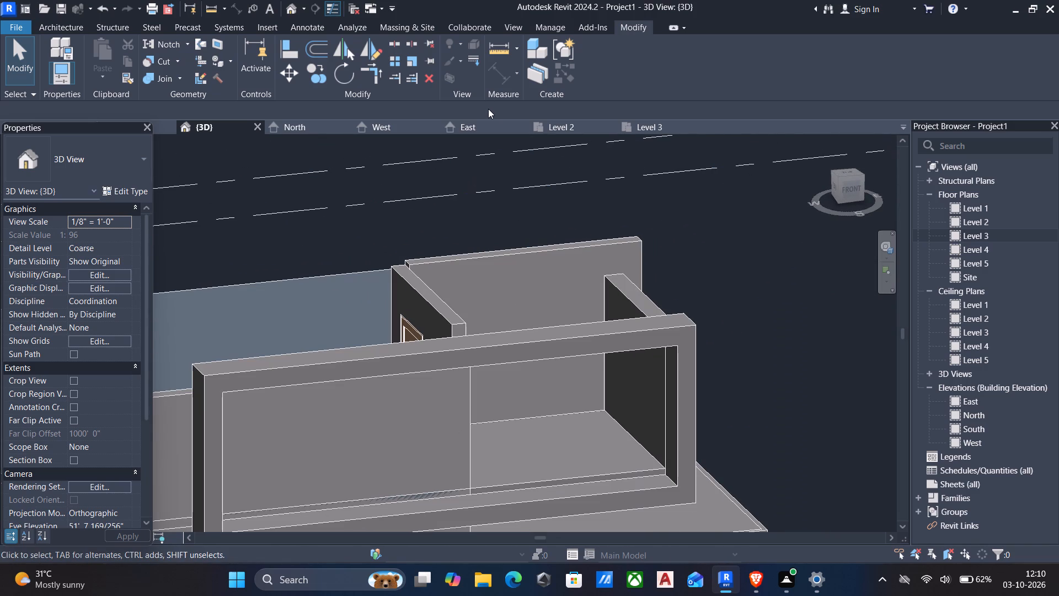
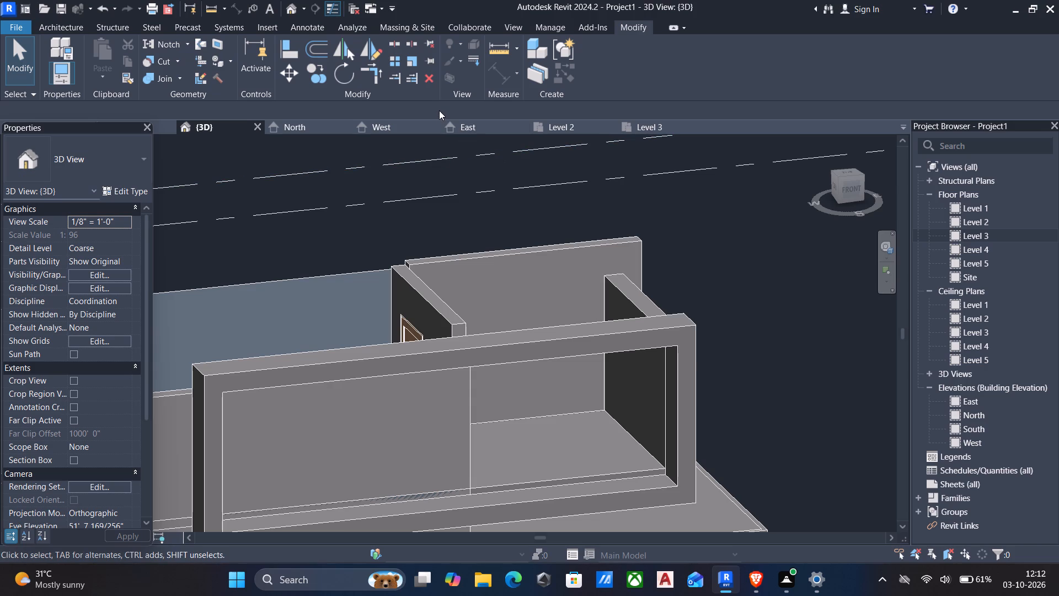
# Reopen the in-place front model and start a new extrusion with the lowered side panel's top face as work plane.
pyautogui.scroll(-2, 84, 95)
pyautogui.scroll(-1, 357, 244)
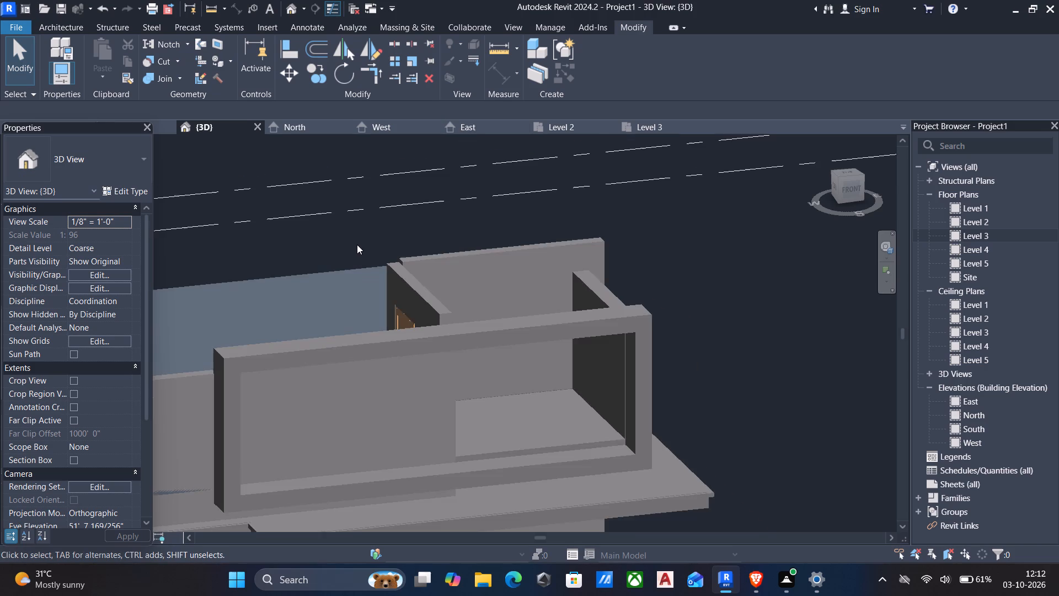
pyautogui.moveTo(457, 267); pyautogui.dragTo(353, 241, button='middle')
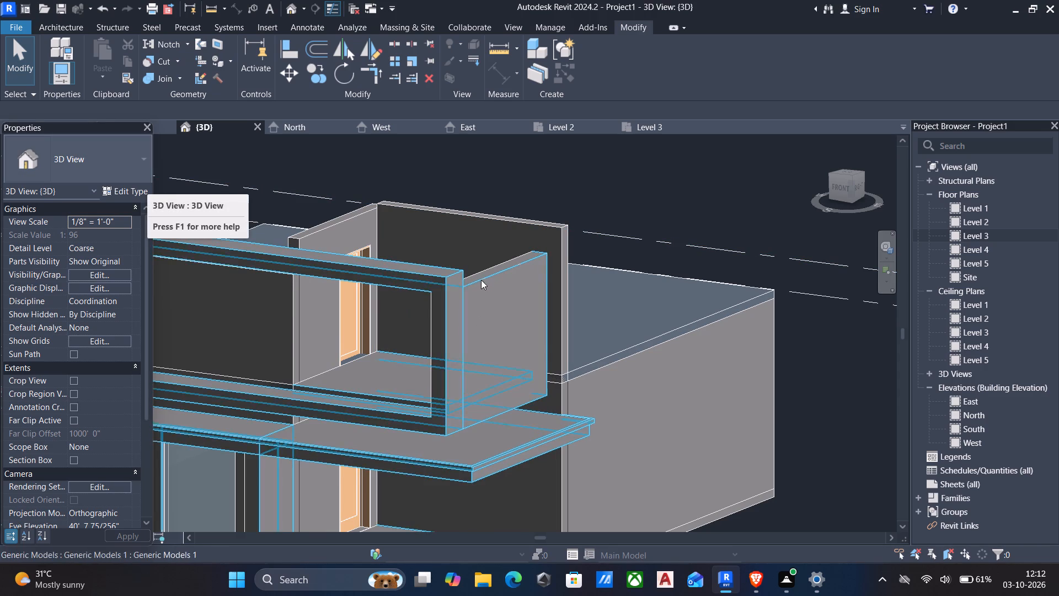
pyautogui.click(445, 280)
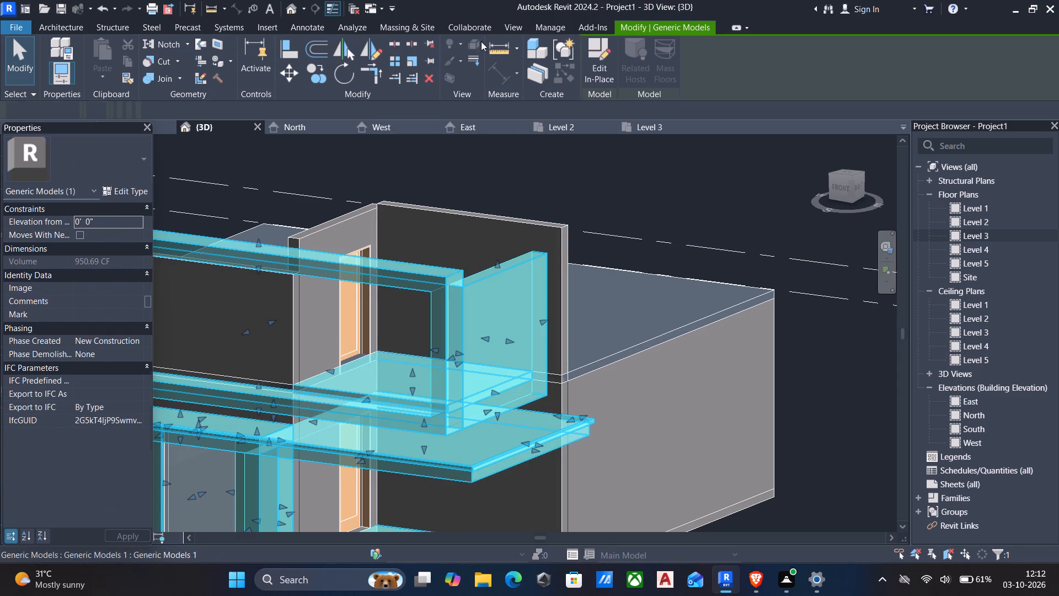
pyautogui.click(596, 63)
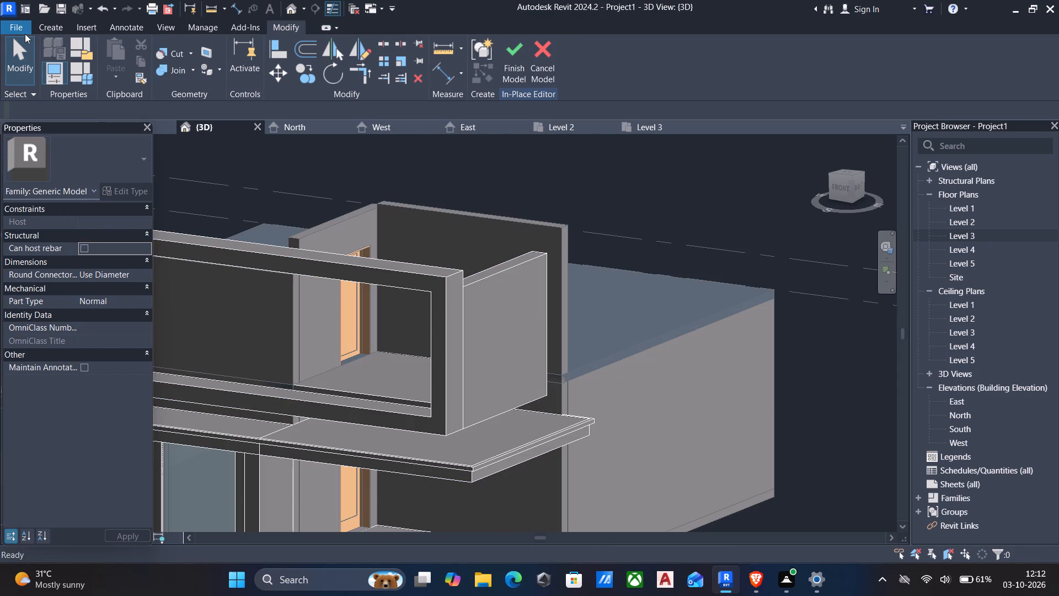
pyautogui.click(54, 23)
pyautogui.click(112, 52)
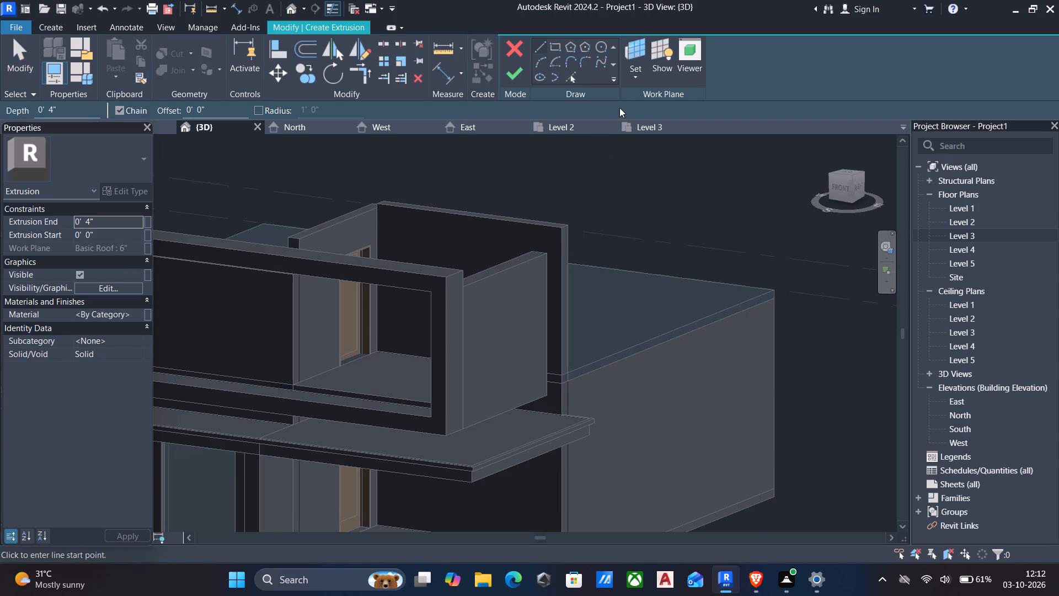
pyautogui.click(640, 75)
pyautogui.click(665, 128)
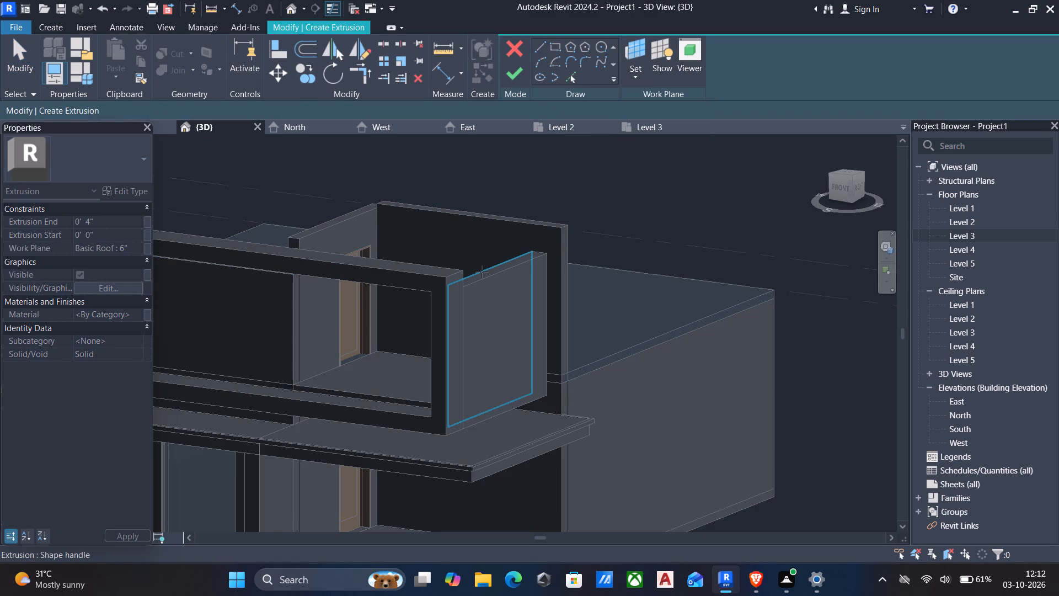
pyautogui.click(511, 264)
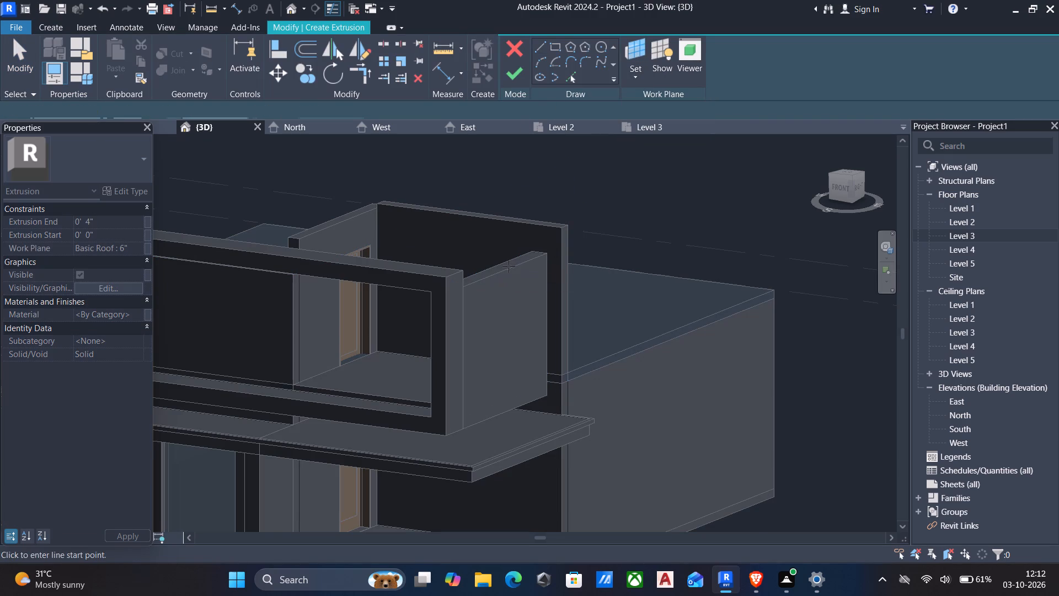
# Sketch a rectangle about 1' 0" wide and 1' 2 1/2" long on the side panel's top face, from its rear outer corner.
pyautogui.click(559, 43)
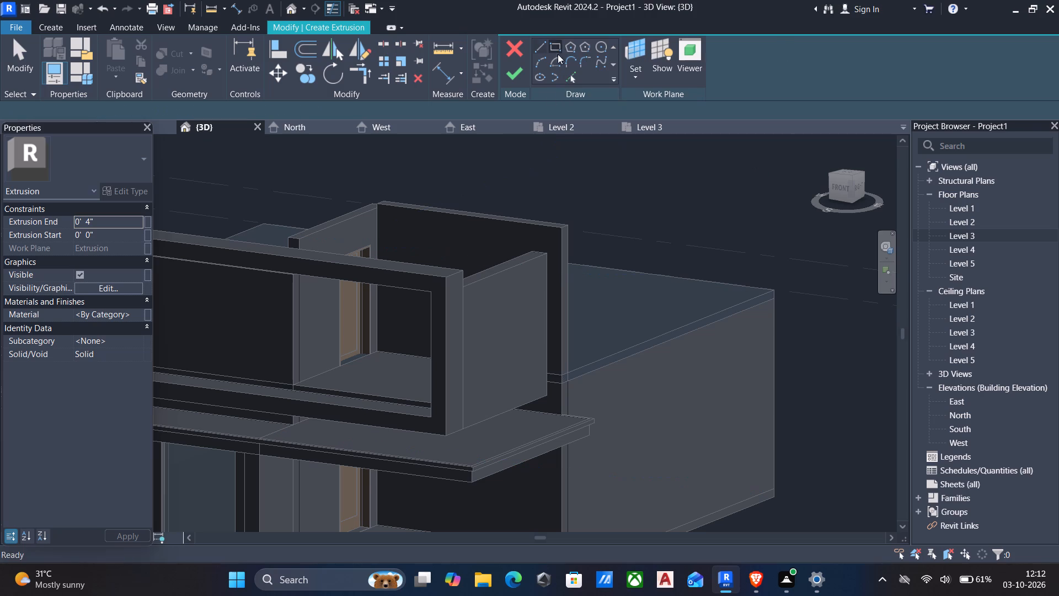
pyautogui.scroll(4, 538, 244)
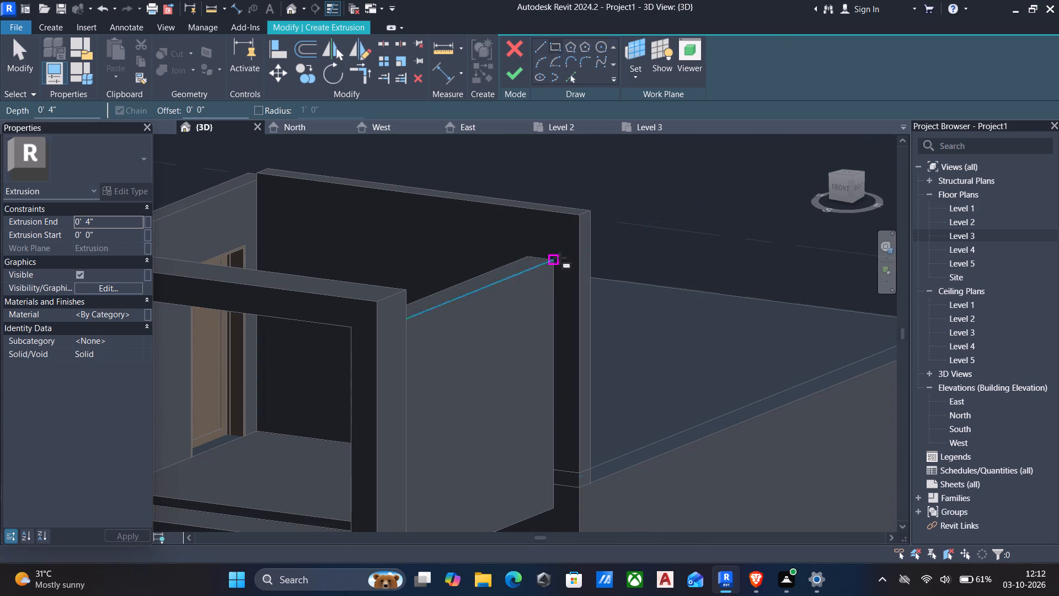
pyautogui.click(554, 261)
pyautogui.scroll(3, 505, 263)
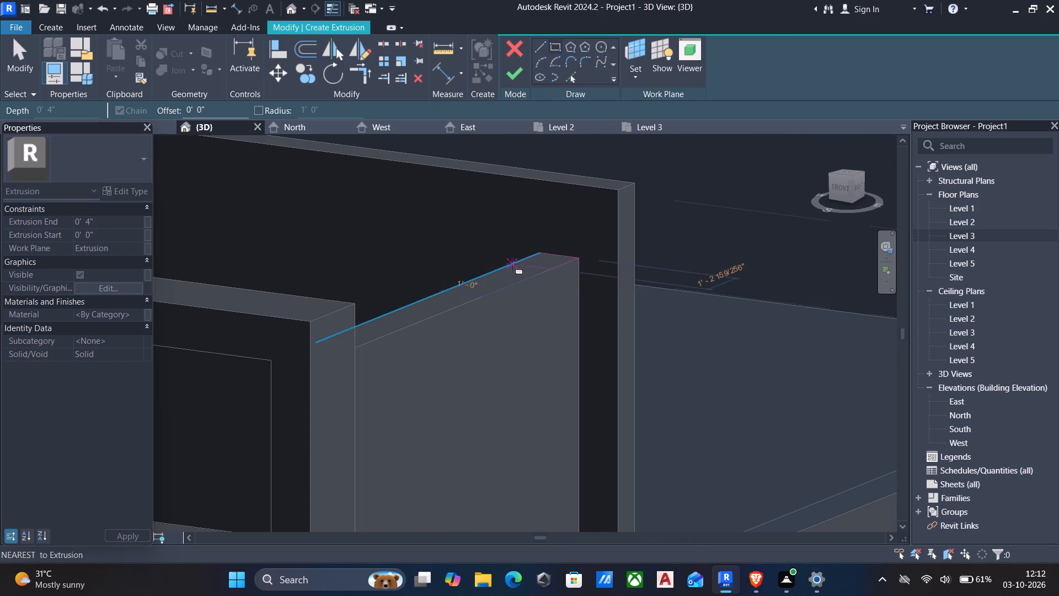
pyautogui.click(512, 264)
pyautogui.press('Escape')
pyautogui.scroll(-2, 519, 312)
pyautogui.press('Escape')
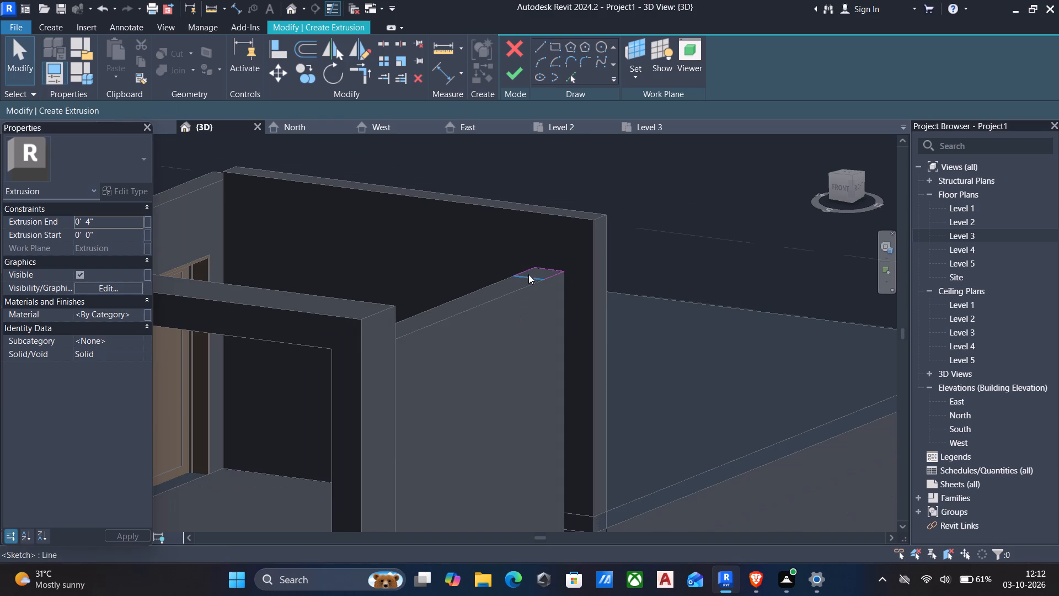
# Move the sketch rectangle's front edge along the side panel's top until just short of the rectangular frame.
pyautogui.scroll(-2, 528, 284)
pyautogui.keyDown('shift'); pyautogui.moveTo(527, 291); pyautogui.dragTo(463, 327, button='middle'); pyautogui.keyUp('shift')
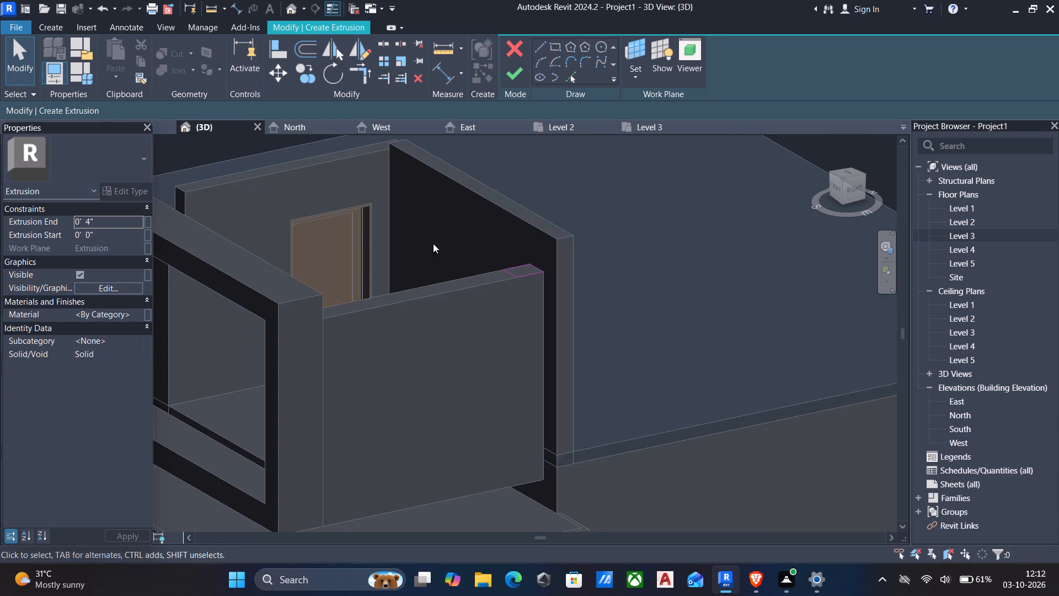
pyautogui.moveTo(494, 263); pyautogui.dragTo(526, 292)
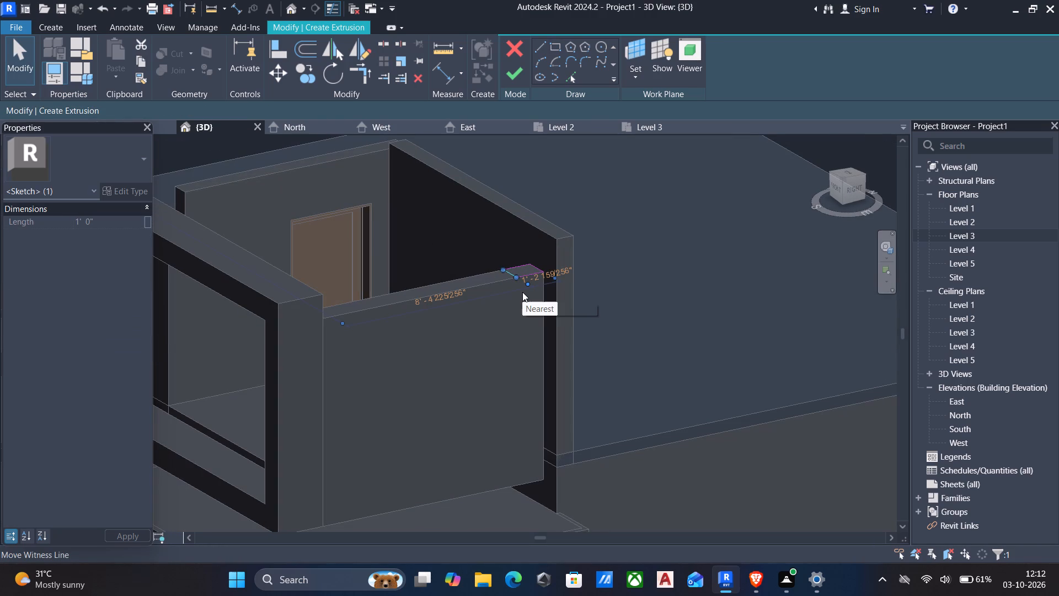
pyautogui.write('mv')
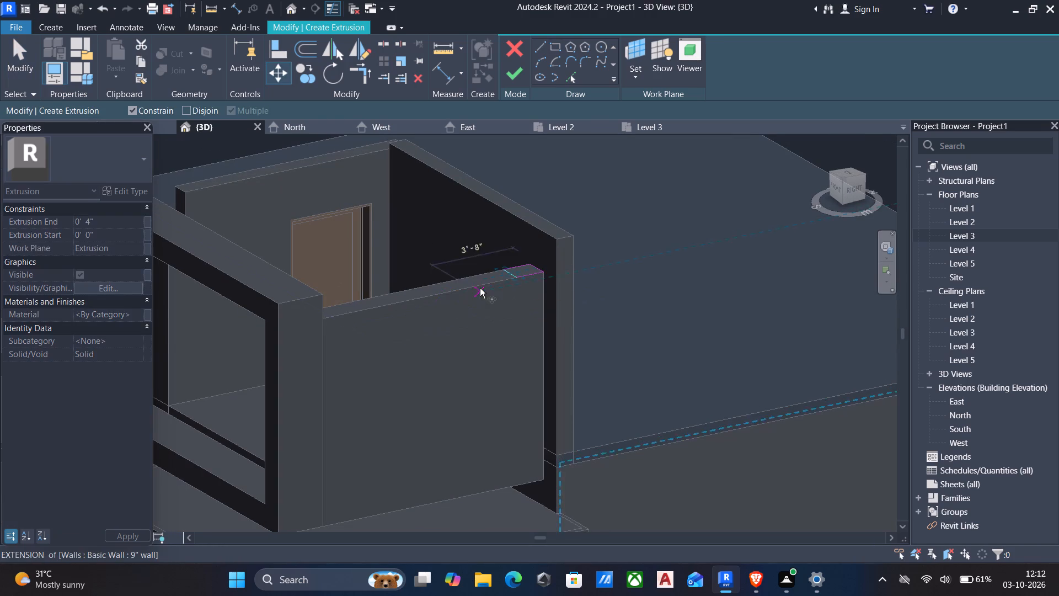
pyautogui.scroll(3, 509, 268)
pyautogui.click(506, 275)
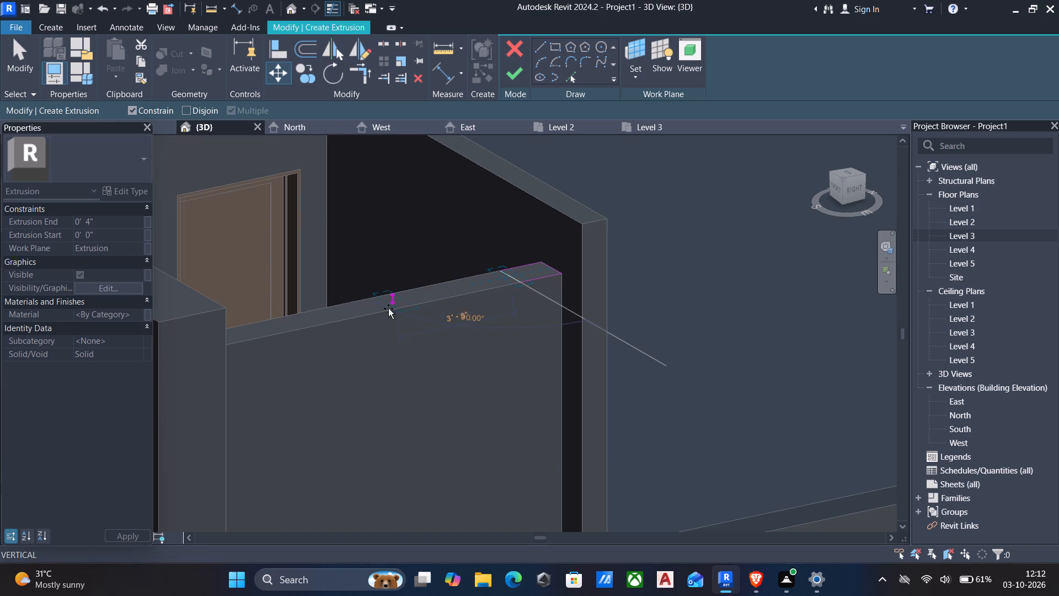
pyautogui.scroll(1, 351, 323)
pyautogui.keyDown('shift'); pyautogui.moveTo(349, 324); pyautogui.dragTo(296, 341, button='middle'); pyautogui.keyUp('shift')
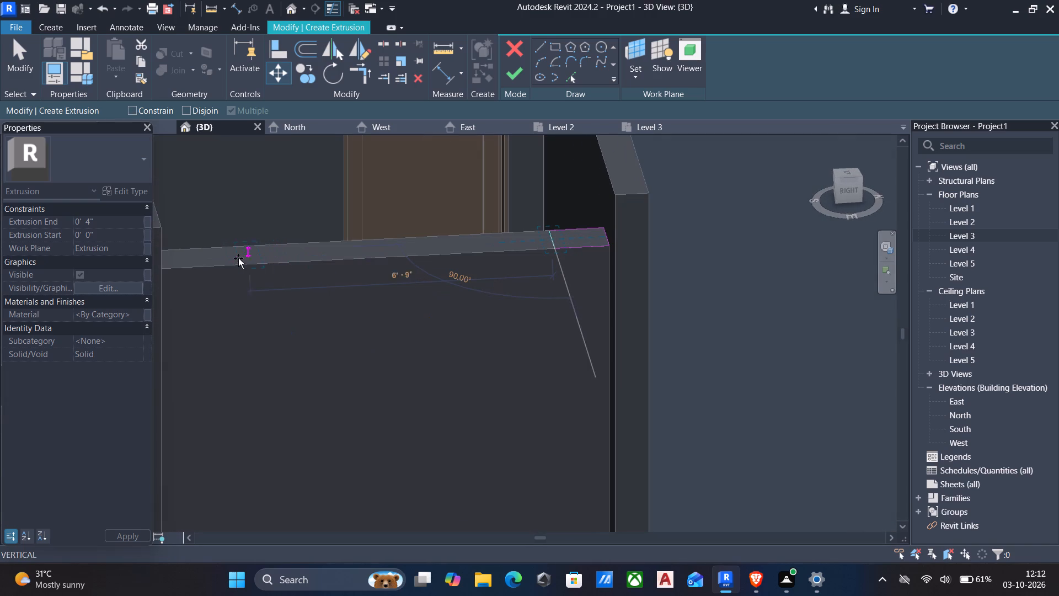
pyautogui.click(172, 258)
pyautogui.press('Escape')
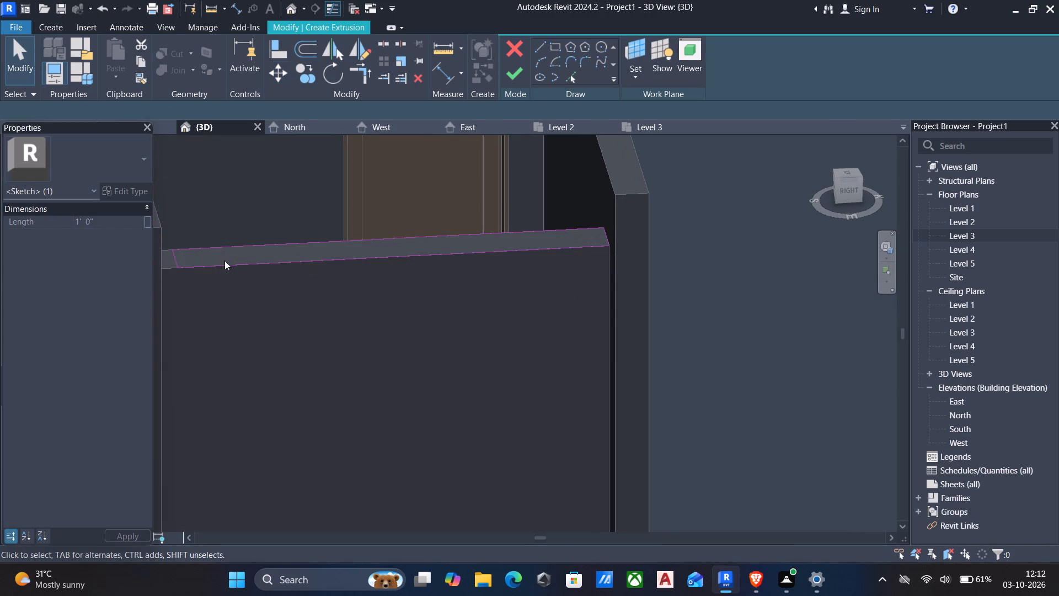
pyautogui.scroll(-2, 303, 278)
pyautogui.moveTo(320, 291); pyautogui.dragTo(441, 302, button='middle')
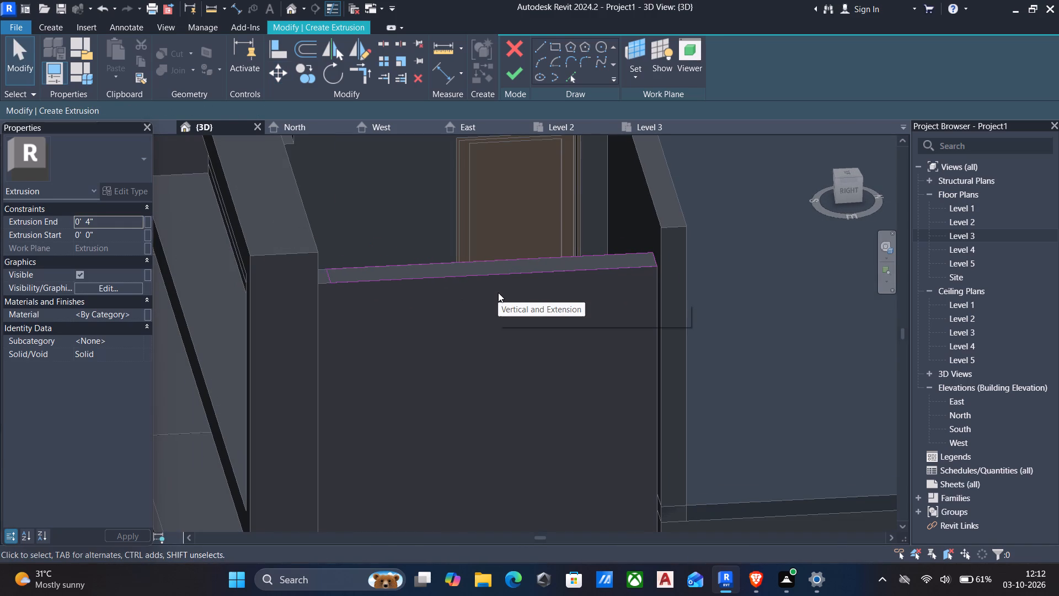
# Finish the sketch and set the extrusion's end to 1' 0".
pyautogui.click(519, 67)
pyautogui.scroll(-2, 443, 203)
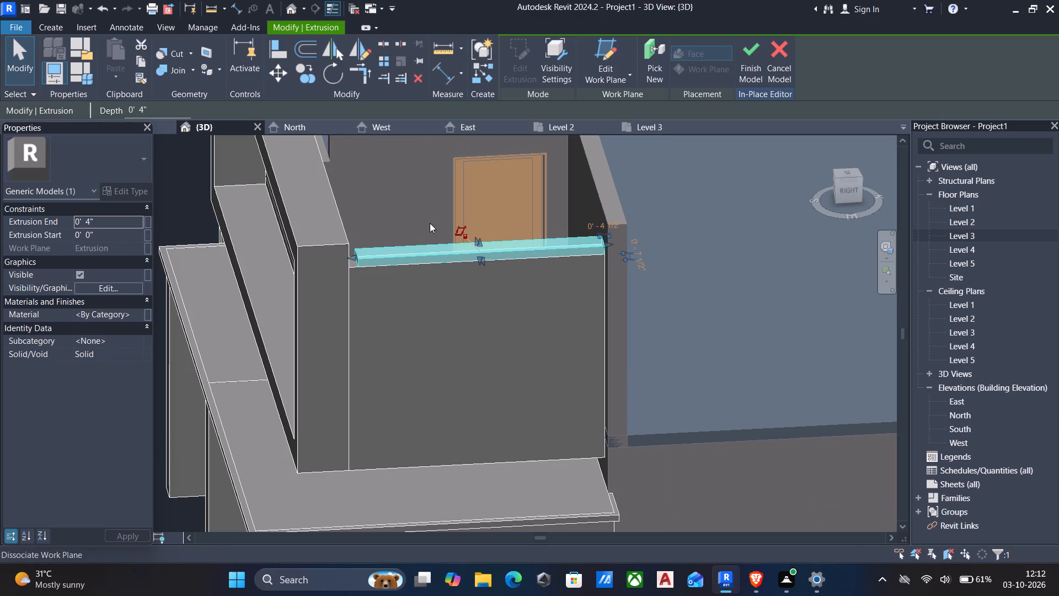
pyautogui.moveTo(404, 232); pyautogui.dragTo(387, 166, button='middle')
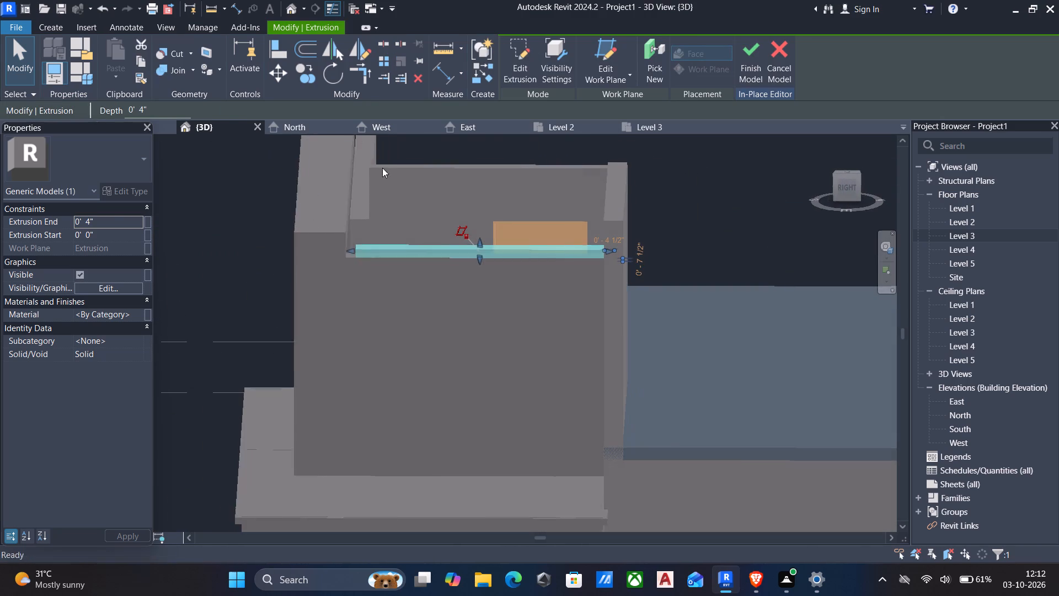
pyautogui.click(115, 225)
pyautogui.write("1'")
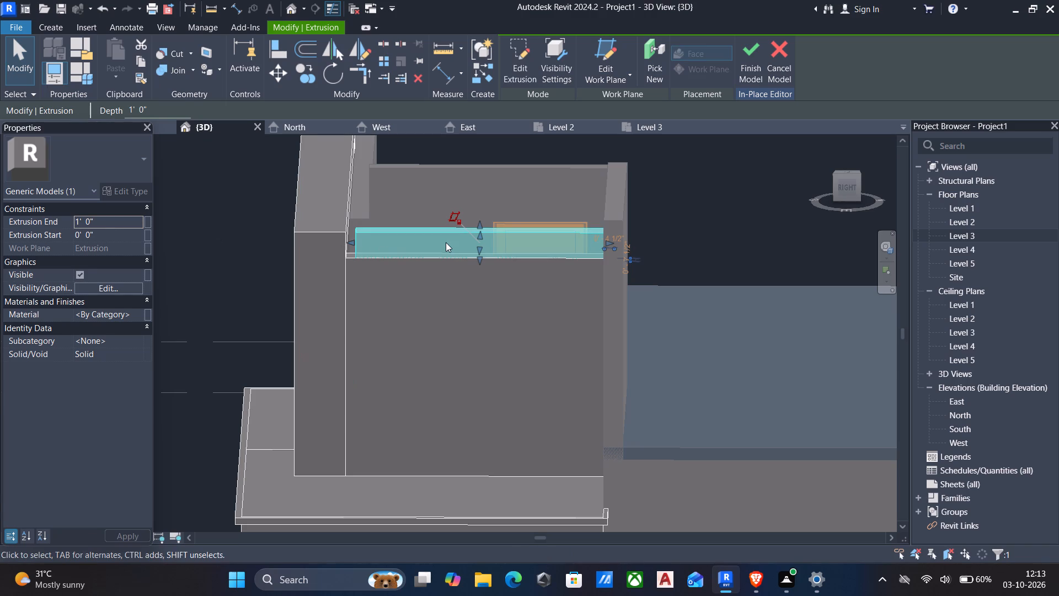
# Align the new extrusion's front end face with the rear face of the rectangular frame.
pyautogui.press('Escape')
pyautogui.write('al')
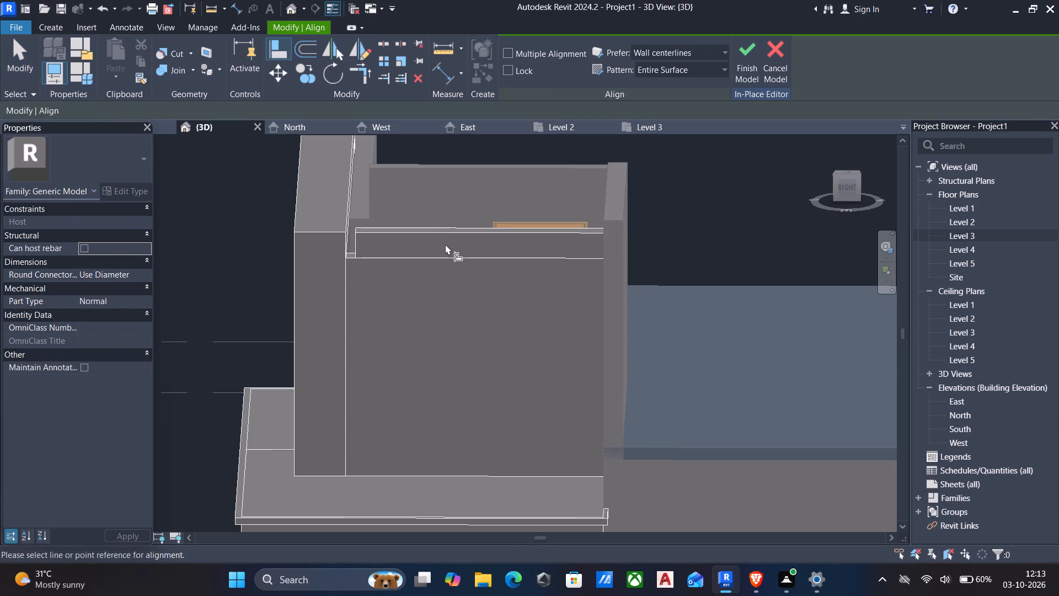
pyautogui.keyDown('shift'); pyautogui.moveTo(451, 251); pyautogui.dragTo(410, 235, button='middle'); pyautogui.keyUp('shift')
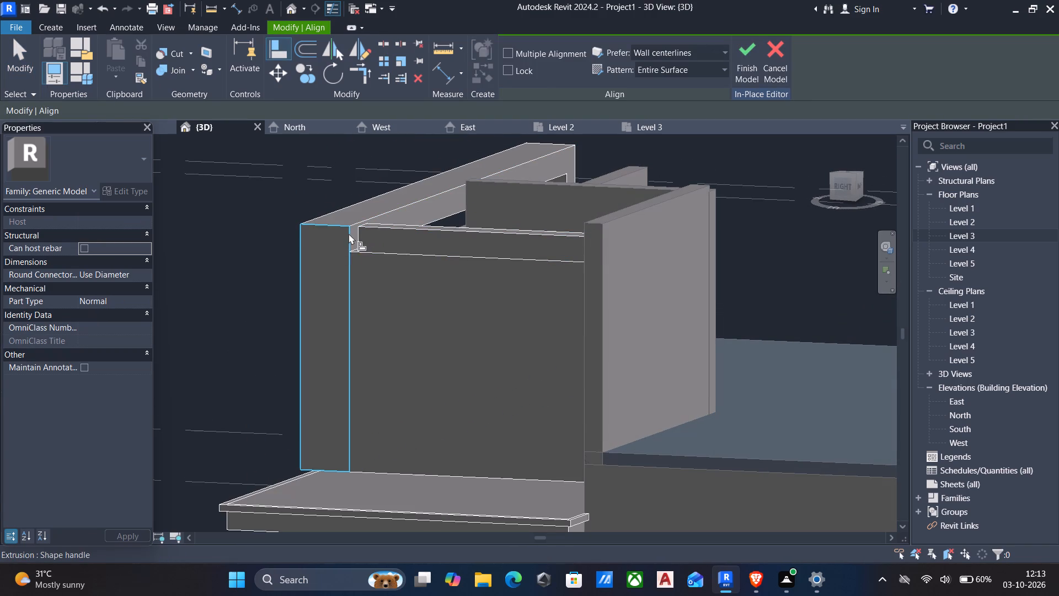
pyautogui.click(351, 234)
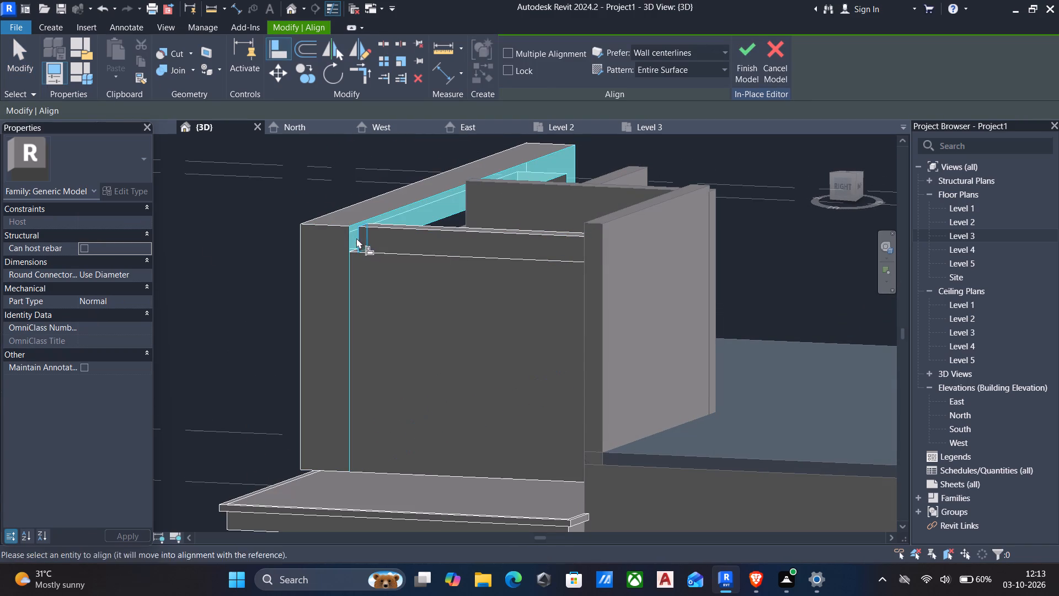
pyautogui.scroll(-1, 348, 258)
pyautogui.keyDown('shift'); pyautogui.moveTo(350, 260); pyautogui.dragTo(441, 268, button='middle'); pyautogui.keyUp('shift')
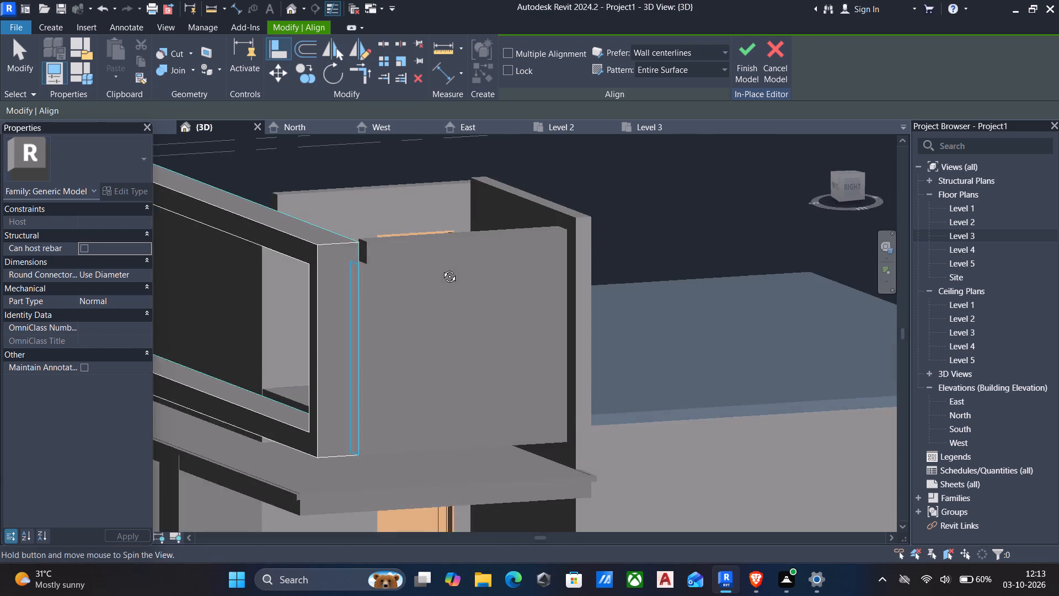
pyautogui.keyDown('shift'); pyautogui.moveTo(441, 268); pyautogui.dragTo(489, 269, button='middle'); pyautogui.keyUp('shift')
pyautogui.scroll(3, 395, 261)
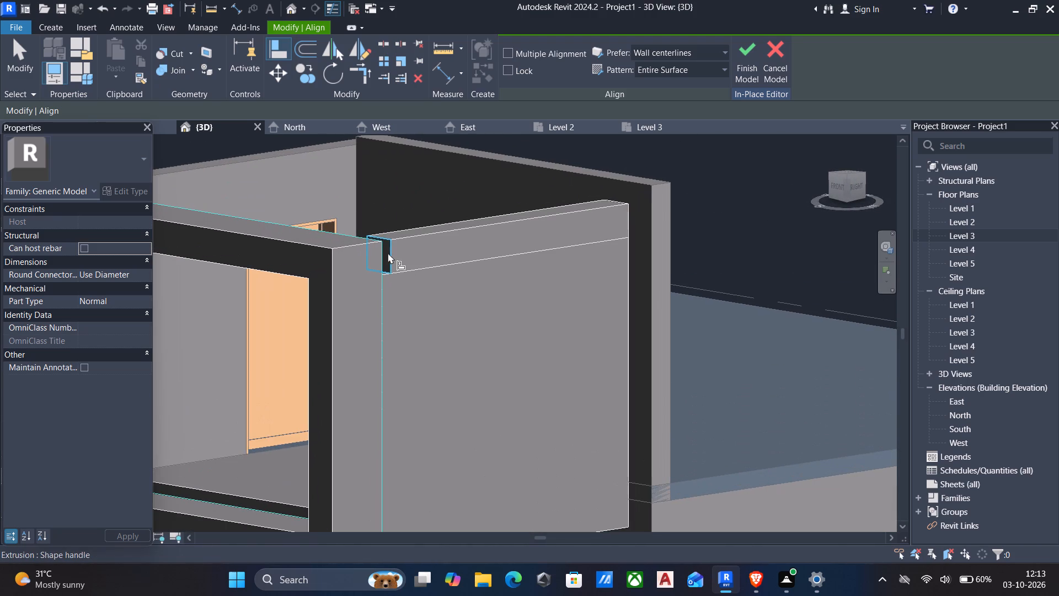
pyautogui.click(388, 253)
pyautogui.scroll(-4, 436, 272)
pyautogui.scroll(1, 439, 285)
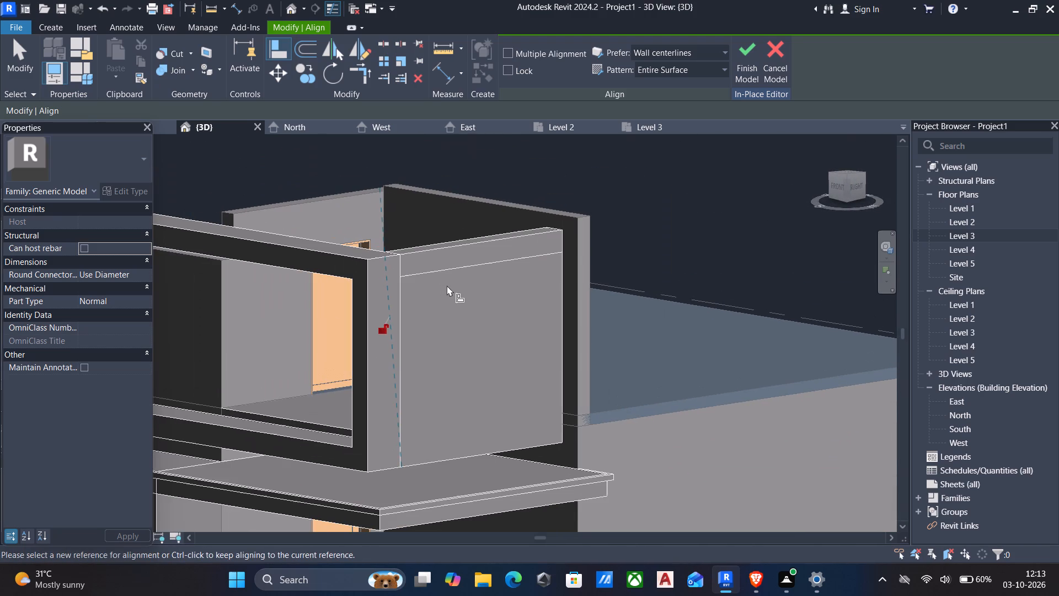
pyautogui.press('Escape')
# Align the new extrusion's inner side face with the wall containing the upper door, spanning the area behind the frame.
pyautogui.scroll(-1, 492, 295)
pyautogui.keyDown('shift'); pyautogui.moveTo(517, 300); pyautogui.dragTo(549, 312, button='middle'); pyautogui.keyUp('shift')
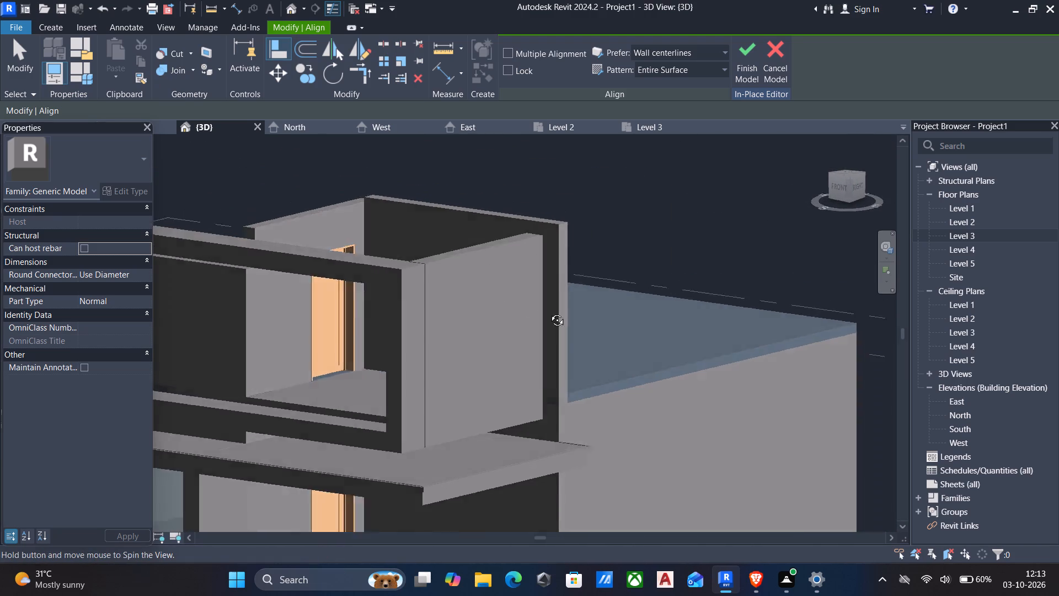
pyautogui.keyDown('shift'); pyautogui.moveTo(549, 312); pyautogui.dragTo(653, 325, button='middle'); pyautogui.keyUp('shift')
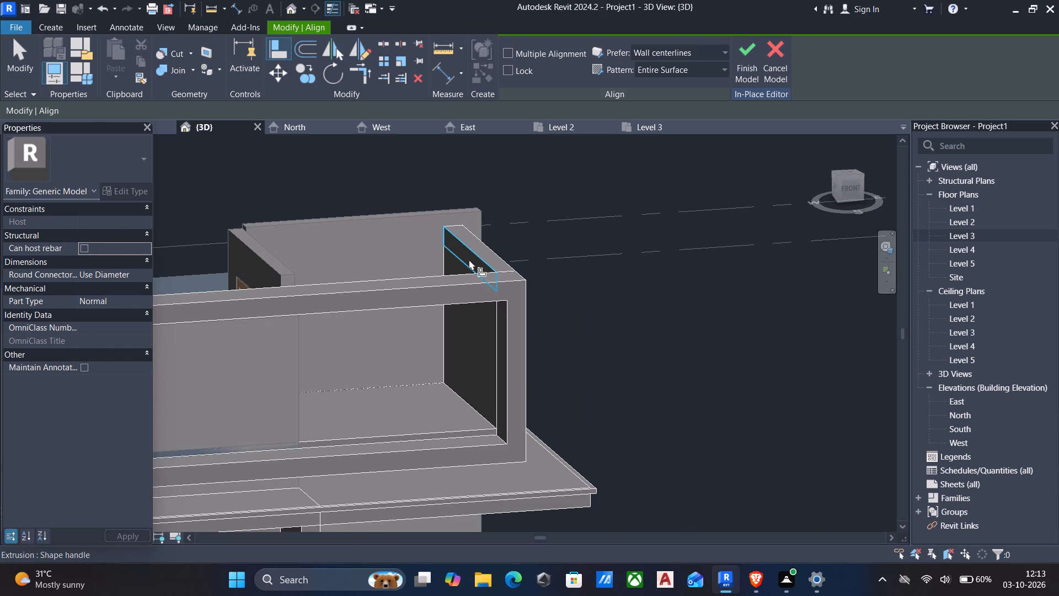
pyautogui.press('Escape')
pyautogui.click(467, 251)
pyautogui.keyDown('shift'); pyautogui.moveTo(598, 322); pyautogui.dragTo(598, 323, button='middle'); pyautogui.keyUp('shift')
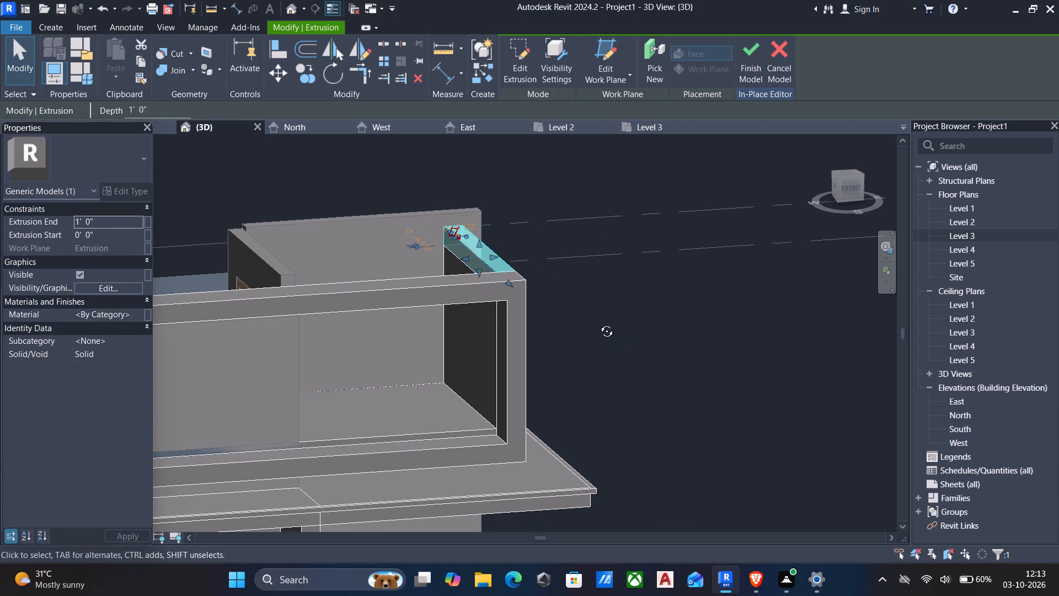
pyautogui.keyDown('shift'); pyautogui.moveTo(598, 323); pyautogui.dragTo(521, 336, button='middle'); pyautogui.keyUp('shift')
pyautogui.press('Escape')
pyautogui.write('al')
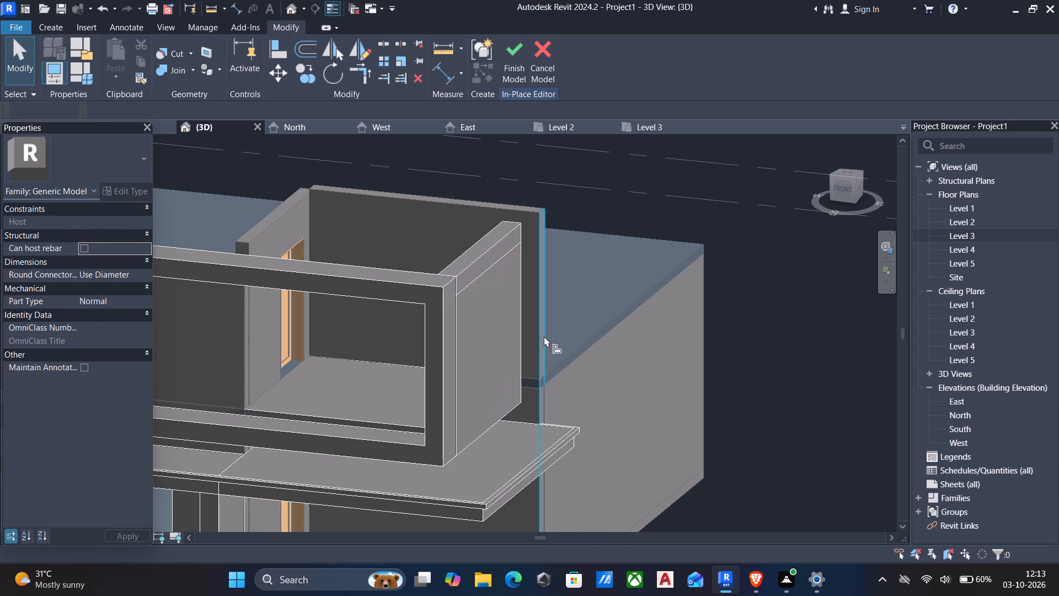
pyautogui.click(281, 218)
pyautogui.scroll(-2, 297, 250)
pyautogui.keyDown('shift'); pyautogui.moveTo(321, 266); pyautogui.dragTo(419, 290, button='middle'); pyautogui.keyUp('shift')
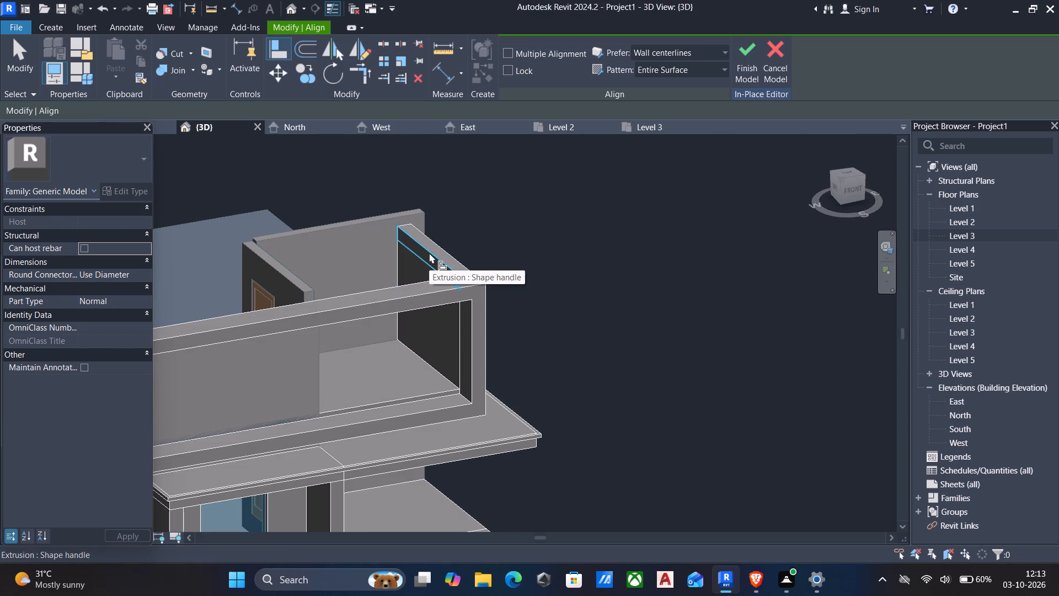
pyautogui.click(429, 253)
pyautogui.press('Escape')
pyautogui.scroll(-1, 438, 263)
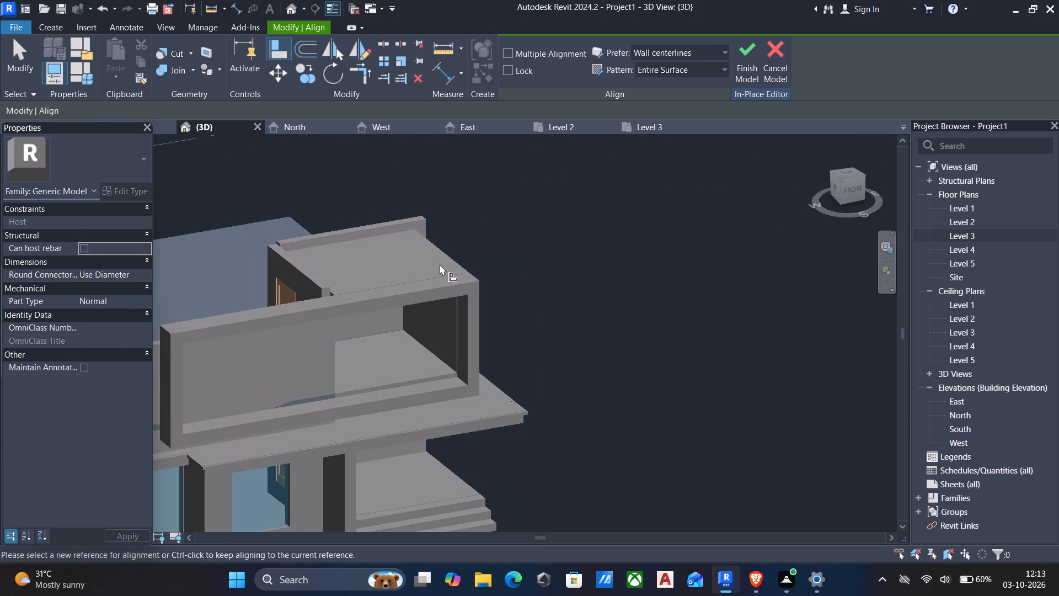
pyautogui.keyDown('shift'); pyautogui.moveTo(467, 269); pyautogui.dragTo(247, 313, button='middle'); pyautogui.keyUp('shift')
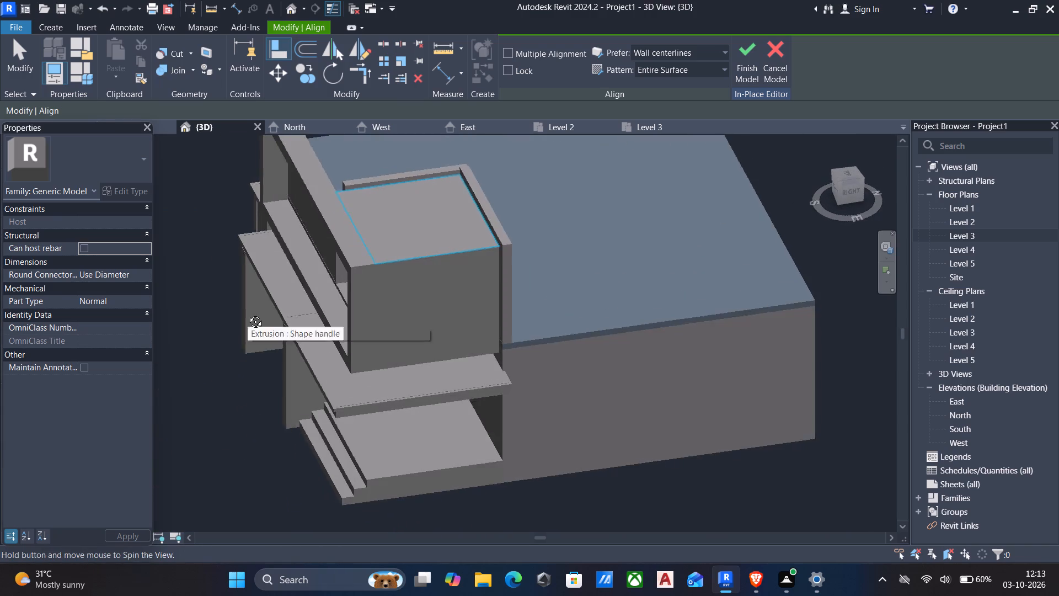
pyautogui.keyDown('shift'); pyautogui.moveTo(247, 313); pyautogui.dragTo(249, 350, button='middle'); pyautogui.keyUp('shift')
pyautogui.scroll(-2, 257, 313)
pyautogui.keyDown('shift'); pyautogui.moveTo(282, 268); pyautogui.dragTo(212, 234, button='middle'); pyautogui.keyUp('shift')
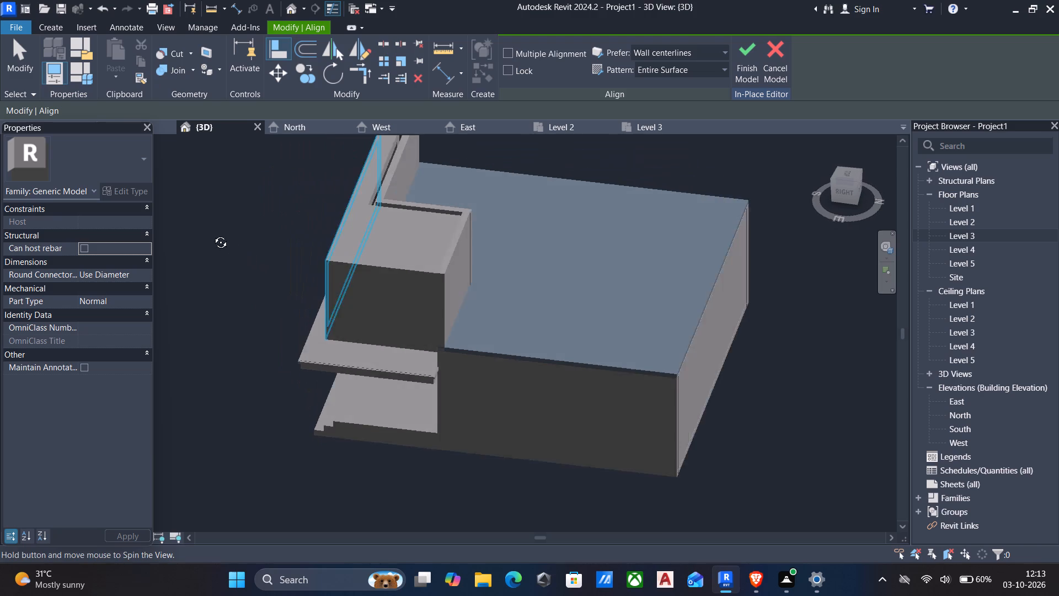
# Examine how the new slab meets the upper door wall, the rectangular frame and the adjoining front wall.
pyautogui.keyDown('shift'); pyautogui.moveTo(212, 234); pyautogui.dragTo(212, 233, button='middle'); pyautogui.keyUp('shift')
pyautogui.keyDown('shift'); pyautogui.moveTo(545, 278); pyautogui.dragTo(262, 247, button='middle'); pyautogui.keyUp('shift')
pyautogui.keyDown('shift'); pyautogui.moveTo(384, 344); pyautogui.dragTo(358, 336, button='middle'); pyautogui.keyUp('shift')
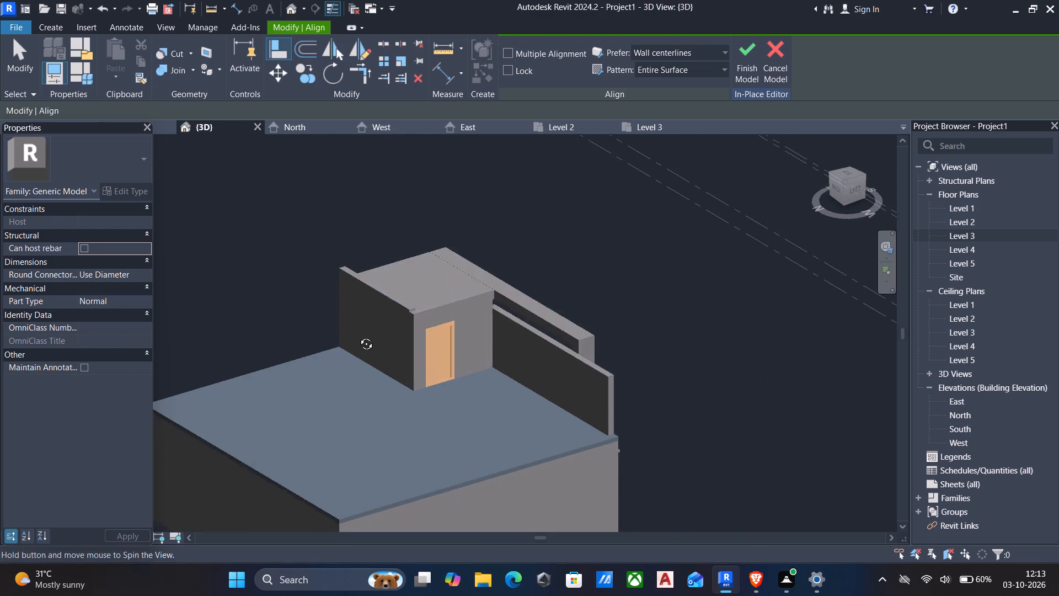
pyautogui.keyDown('shift'); pyautogui.moveTo(358, 336); pyautogui.dragTo(357, 335, button='middle'); pyautogui.keyUp('shift')
pyautogui.keyDown('shift'); pyautogui.moveTo(440, 339); pyautogui.dragTo(381, 322, button='middle'); pyautogui.keyUp('shift')
pyautogui.scroll(6, 402, 317)
pyautogui.scroll(4, 458, 310)
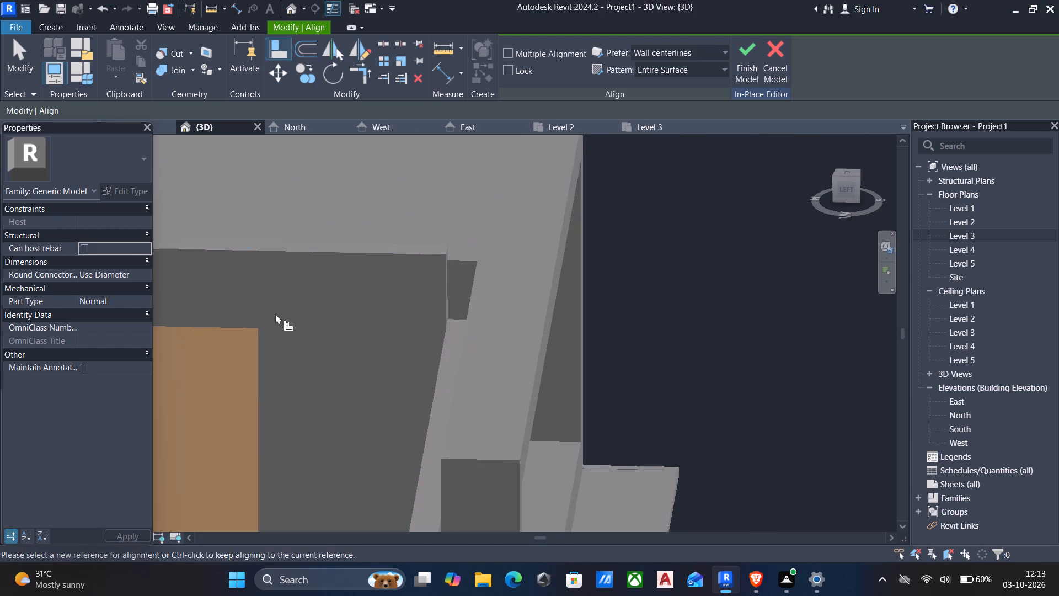
pyautogui.keyDown('shift'); pyautogui.moveTo(292, 328); pyautogui.dragTo(303, 324, button='middle'); pyautogui.keyUp('shift')
pyautogui.scroll(2, 398, 317)
pyautogui.scroll(-5, 398, 317)
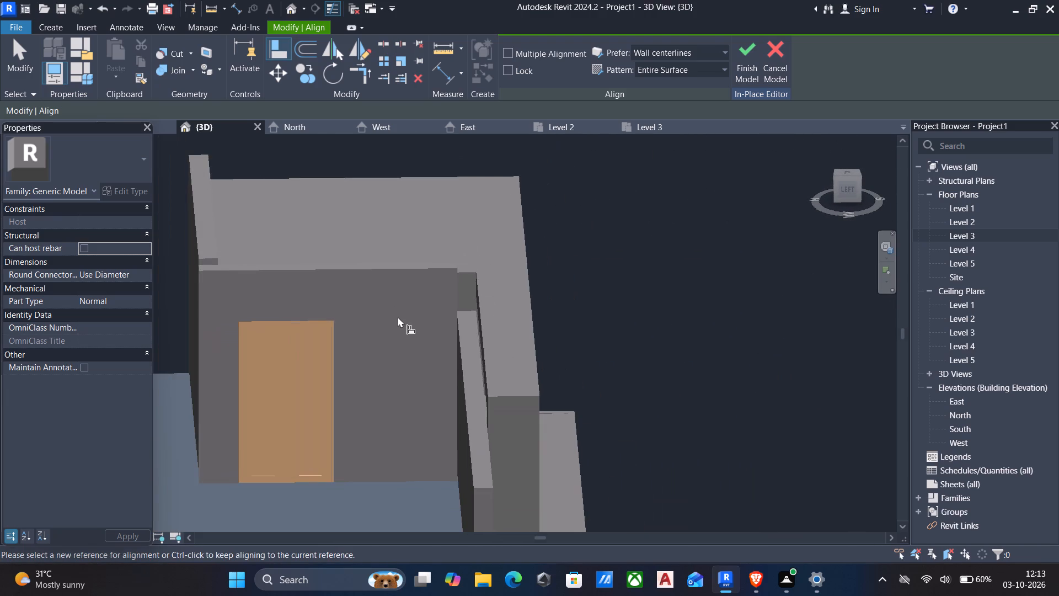
pyautogui.press('Escape')
pyautogui.scroll(-1, 400, 320)
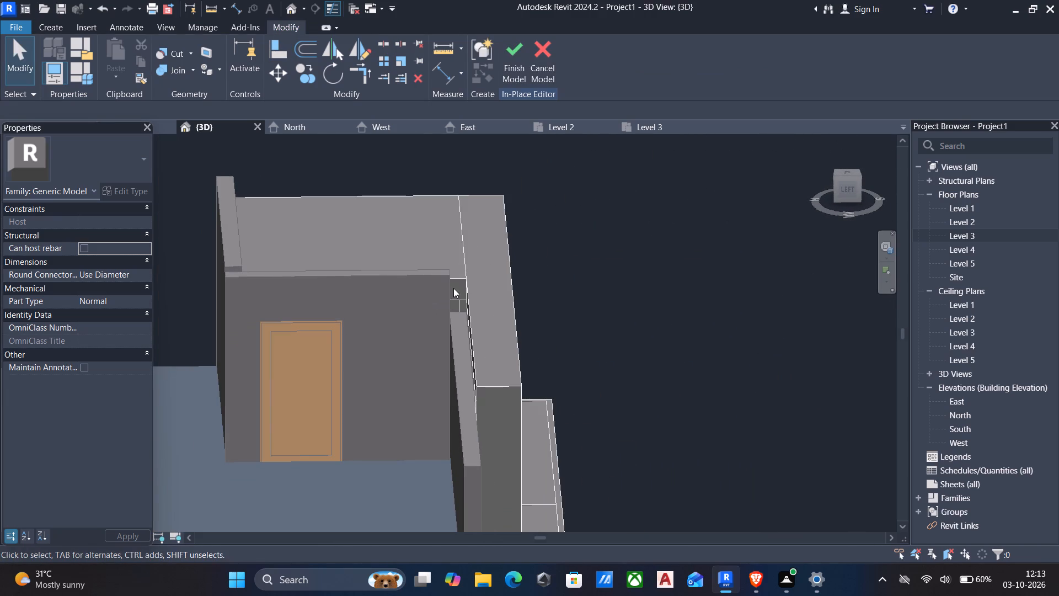
pyautogui.scroll(-2, 444, 251)
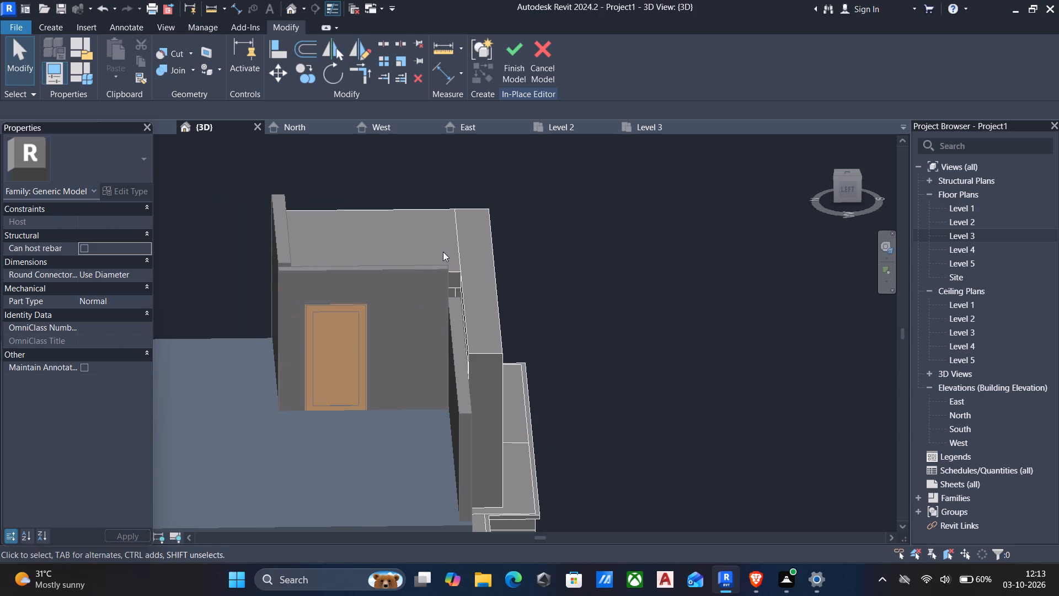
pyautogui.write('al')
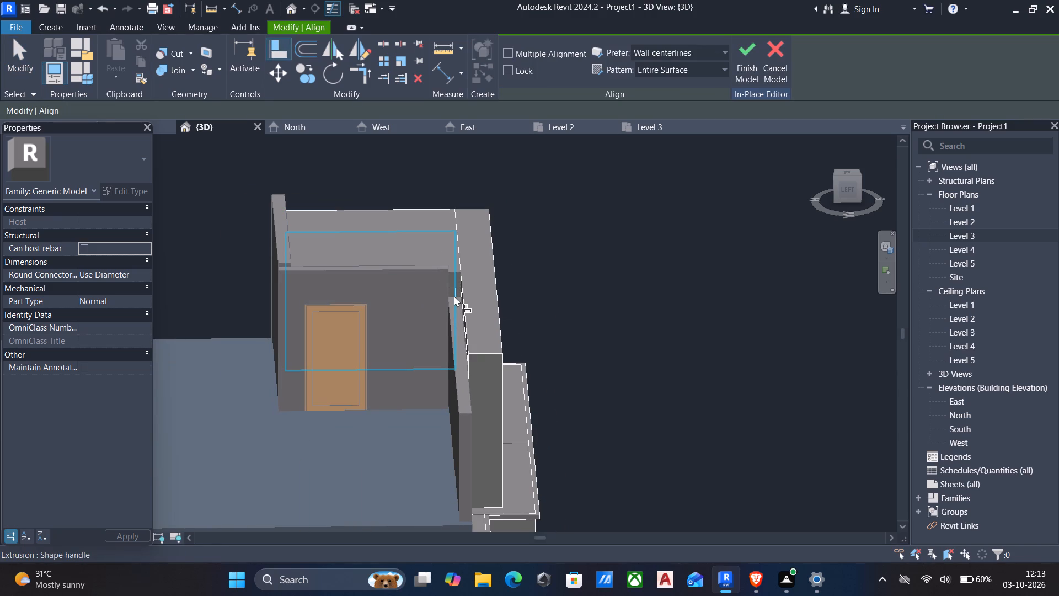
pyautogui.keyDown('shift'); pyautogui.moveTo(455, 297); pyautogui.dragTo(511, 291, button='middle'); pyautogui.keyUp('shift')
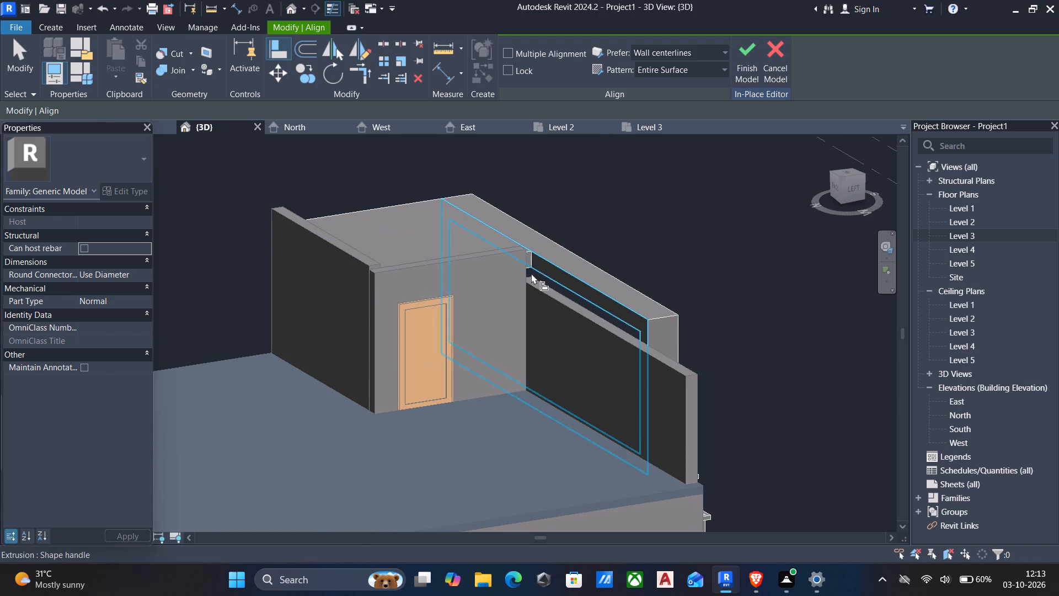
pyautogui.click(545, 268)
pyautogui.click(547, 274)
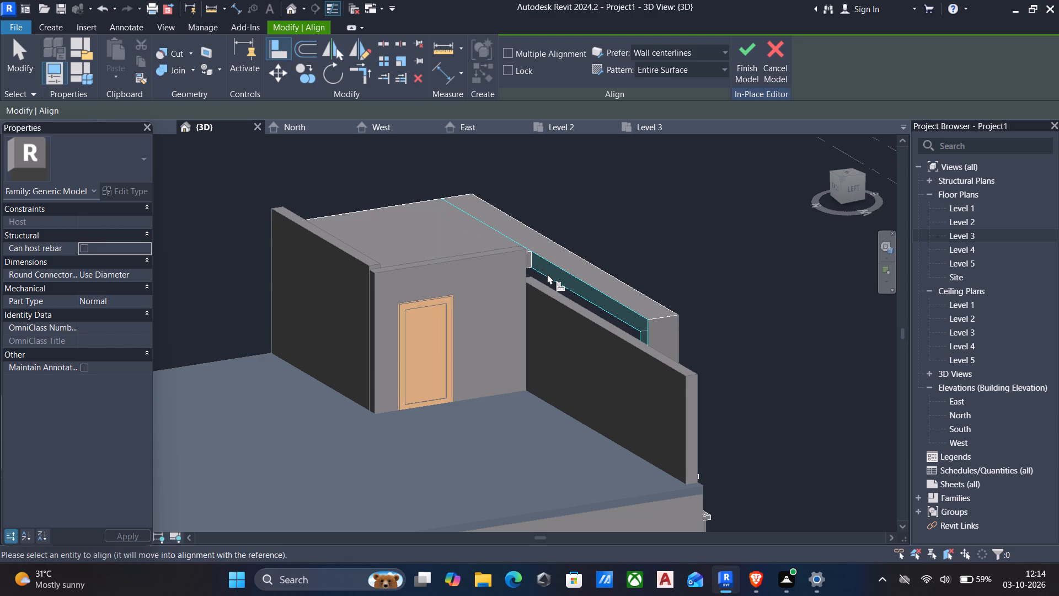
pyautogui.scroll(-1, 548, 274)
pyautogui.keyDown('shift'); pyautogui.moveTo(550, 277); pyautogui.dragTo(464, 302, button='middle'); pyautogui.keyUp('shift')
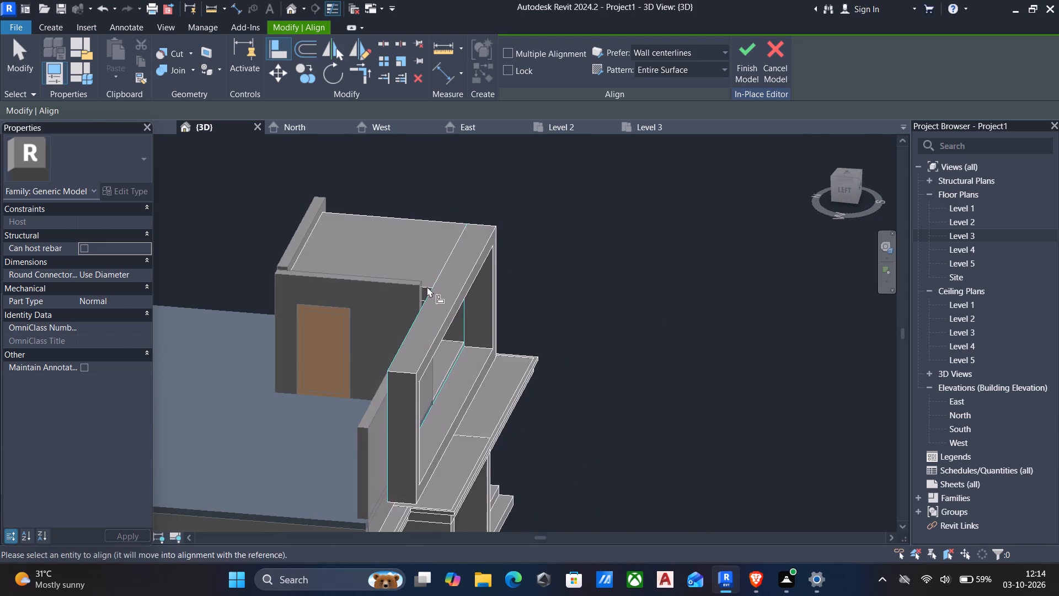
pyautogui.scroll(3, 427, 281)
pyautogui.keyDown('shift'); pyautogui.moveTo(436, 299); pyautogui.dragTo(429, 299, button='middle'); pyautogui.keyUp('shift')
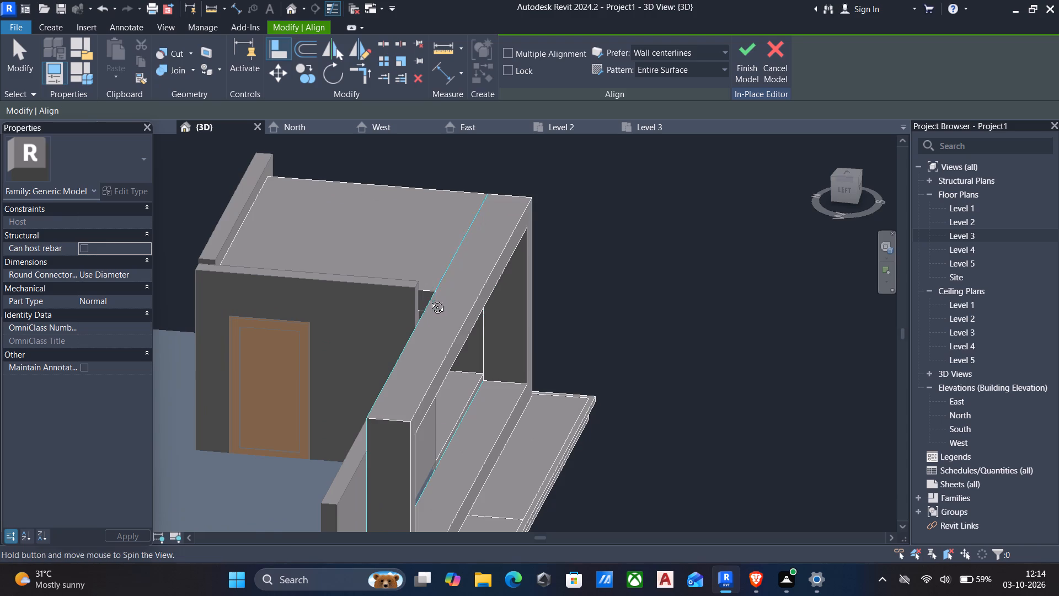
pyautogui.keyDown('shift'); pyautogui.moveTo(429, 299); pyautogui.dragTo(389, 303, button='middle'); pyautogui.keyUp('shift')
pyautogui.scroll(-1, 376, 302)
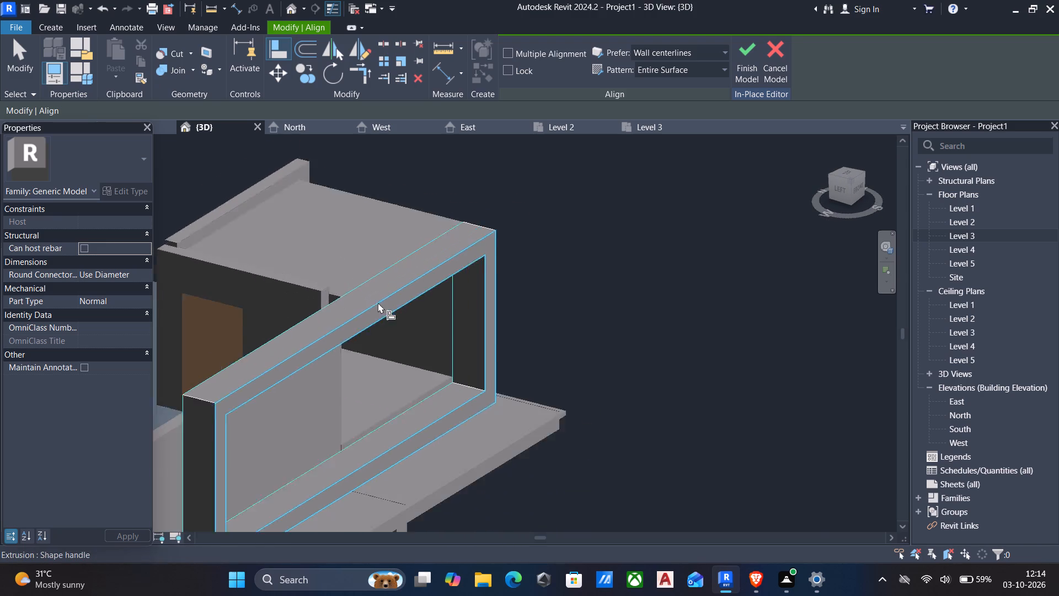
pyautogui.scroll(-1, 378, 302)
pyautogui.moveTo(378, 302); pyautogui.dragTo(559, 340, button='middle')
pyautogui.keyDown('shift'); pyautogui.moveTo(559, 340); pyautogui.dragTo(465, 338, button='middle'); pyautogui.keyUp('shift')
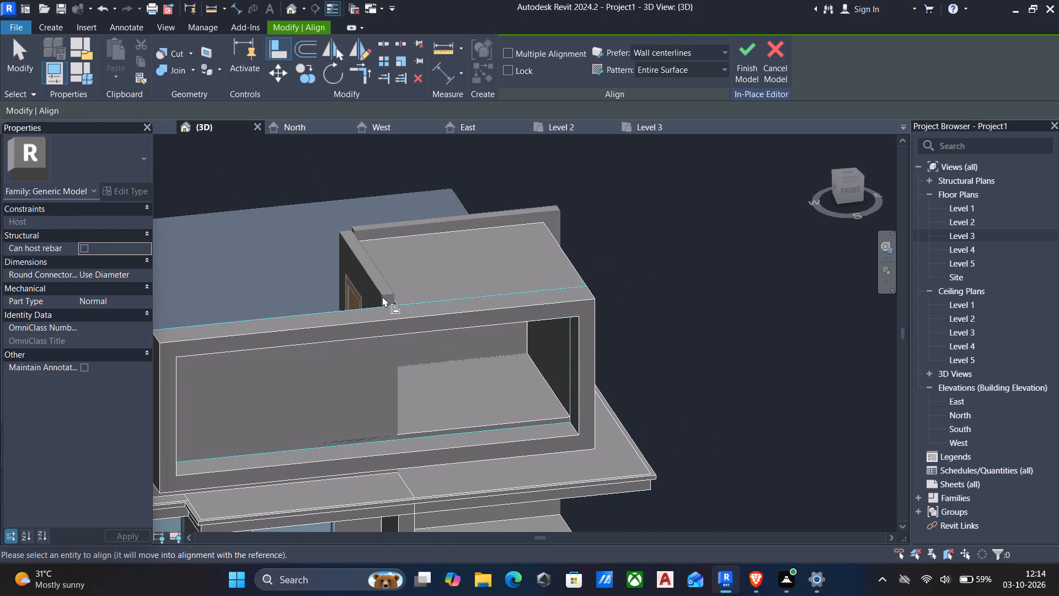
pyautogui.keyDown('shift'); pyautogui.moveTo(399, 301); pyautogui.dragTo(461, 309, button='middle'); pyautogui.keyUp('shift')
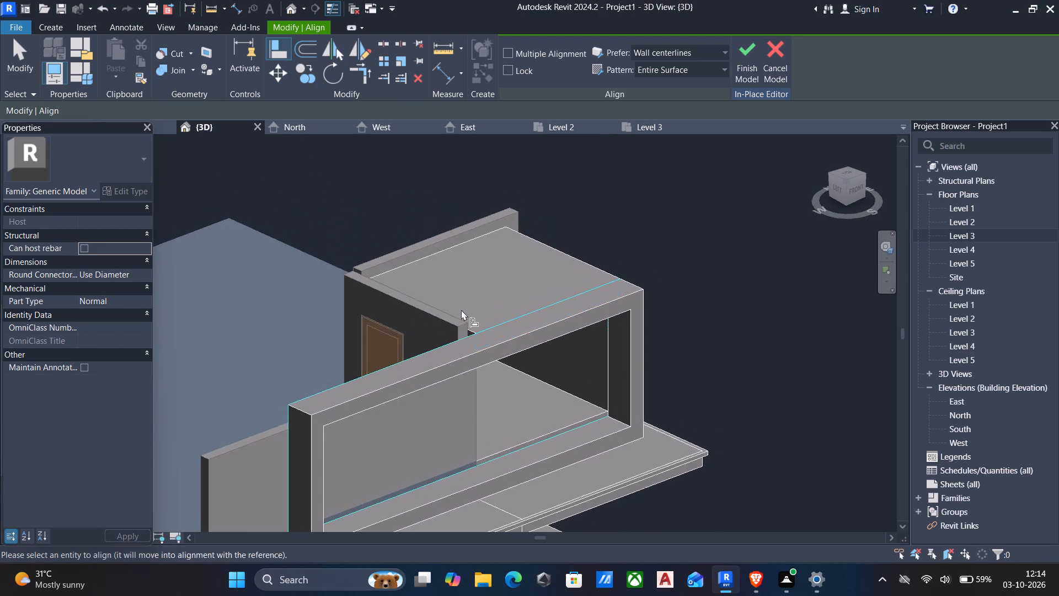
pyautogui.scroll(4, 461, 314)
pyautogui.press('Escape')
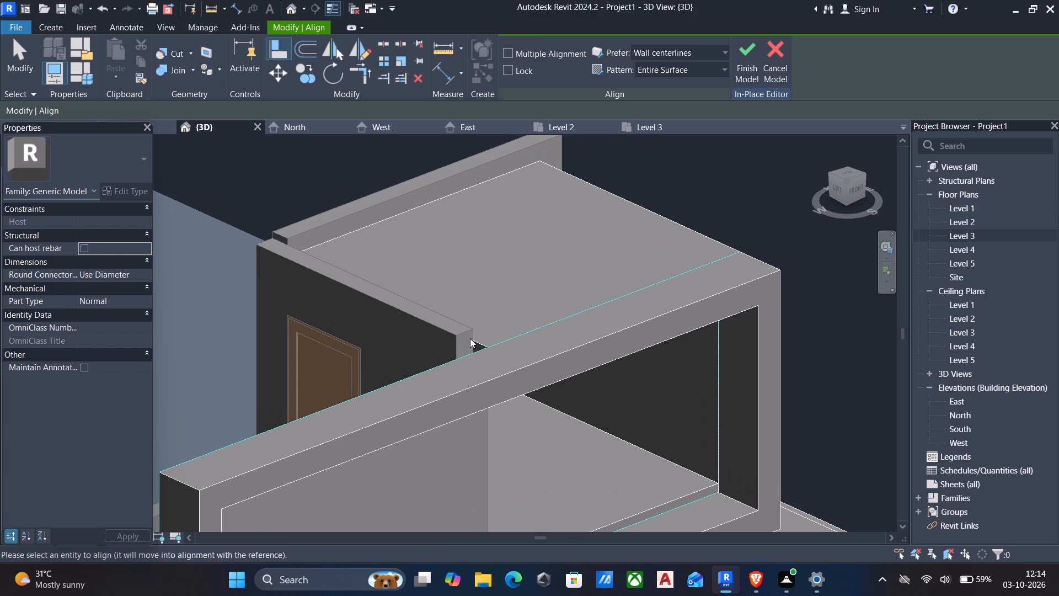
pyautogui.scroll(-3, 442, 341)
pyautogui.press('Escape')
# Finish the in-place model containing the new slab over the upper door area.
pyautogui.scroll(-3, 437, 369)
pyautogui.keyDown('shift'); pyautogui.moveTo(438, 373); pyautogui.dragTo(442, 374, button='middle'); pyautogui.keyUp('shift')
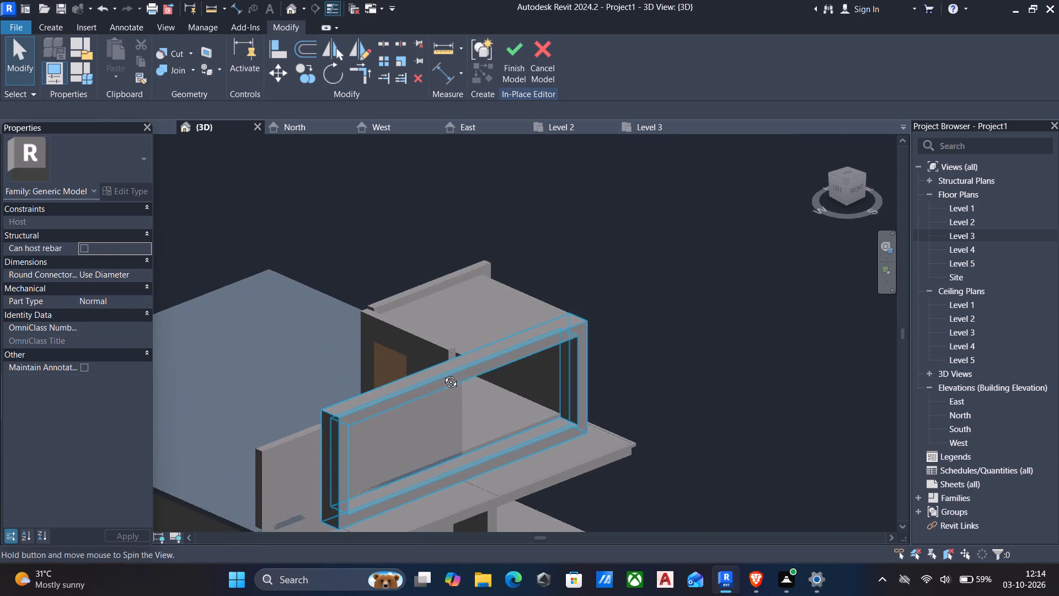
pyautogui.keyDown('shift'); pyautogui.moveTo(442, 374); pyautogui.dragTo(521, 382, button='middle'); pyautogui.keyUp('shift')
pyautogui.scroll(1, 533, 358)
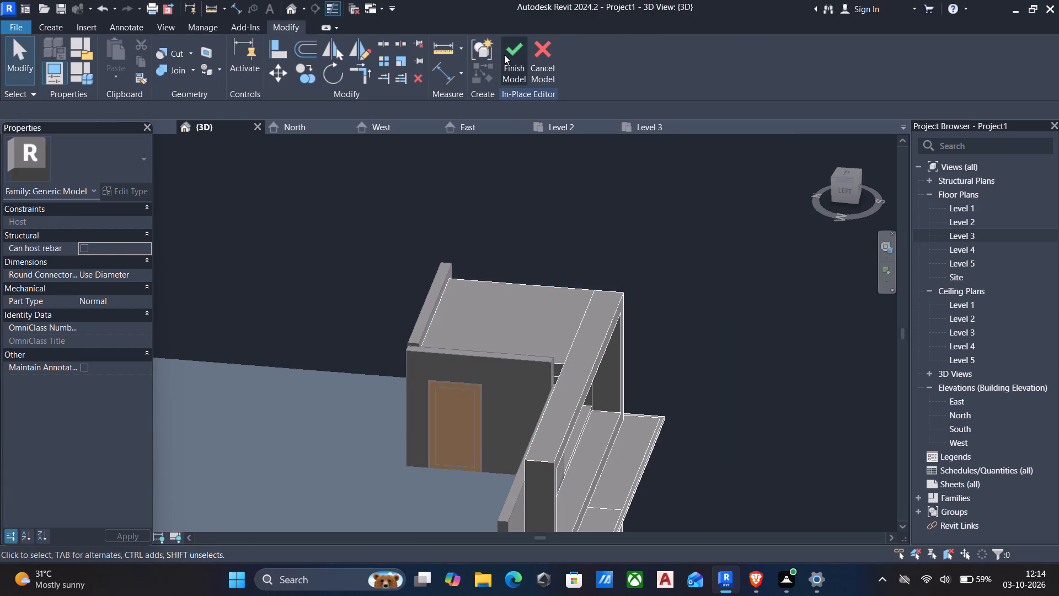
pyautogui.click(509, 50)
# Examine the upper door wall and its junction with the slab, the frame and the lower front wall.
pyautogui.scroll(1, 542, 359)
pyautogui.click(542, 365)
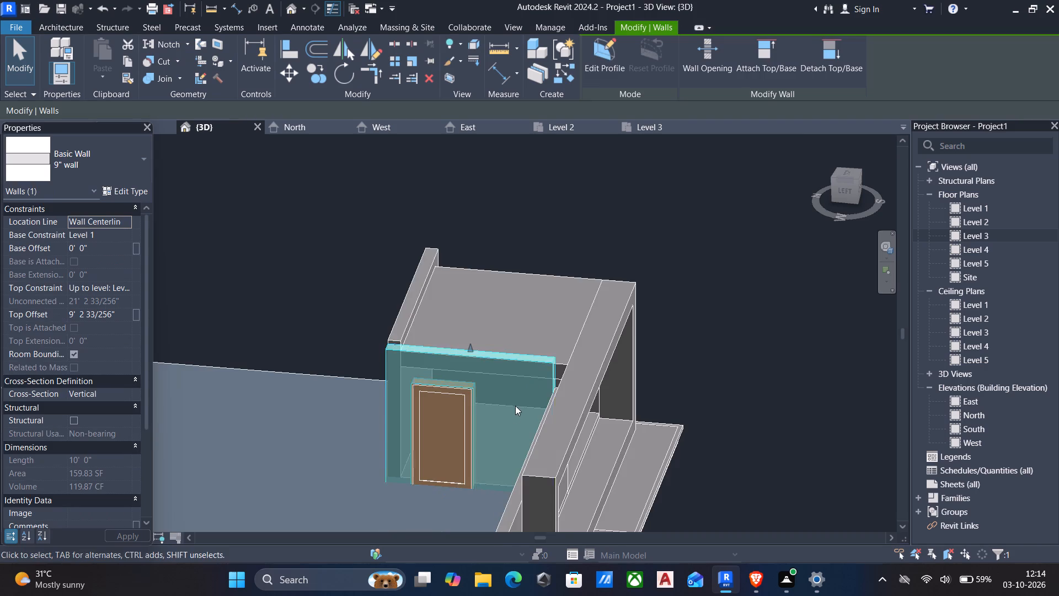
pyautogui.scroll(-3, 515, 406)
pyautogui.keyDown('shift'); pyautogui.moveTo(517, 414); pyautogui.dragTo(569, 405, button='middle'); pyautogui.keyUp('shift')
pyautogui.press('Escape')
pyautogui.click(538, 376)
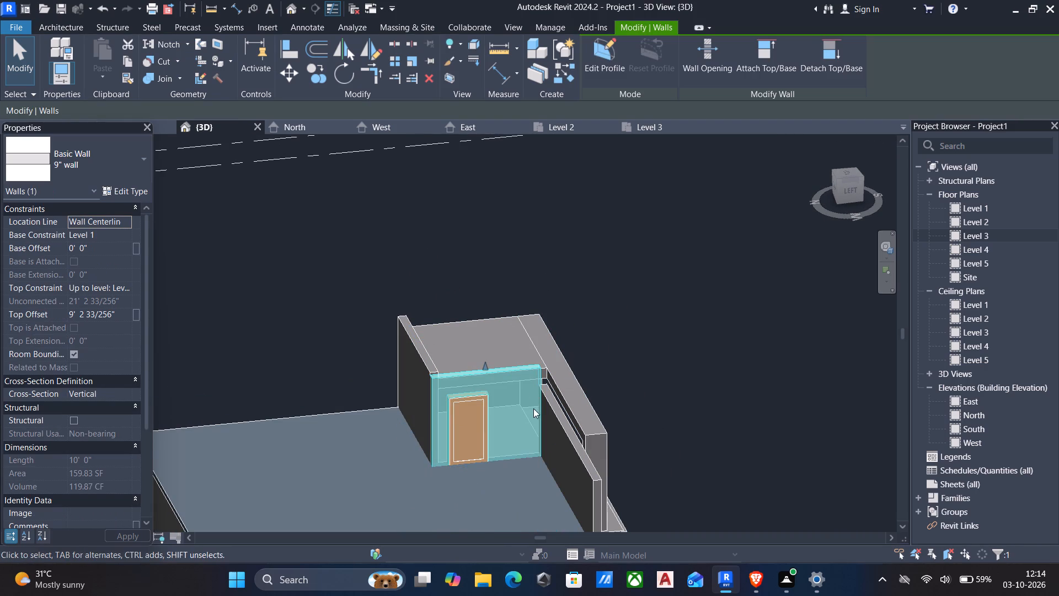
pyautogui.press('Escape')
pyautogui.scroll(-1, 548, 426)
pyautogui.keyDown('shift'); pyautogui.moveTo(548, 427); pyautogui.dragTo(543, 427, button='middle'); pyautogui.keyUp('shift')
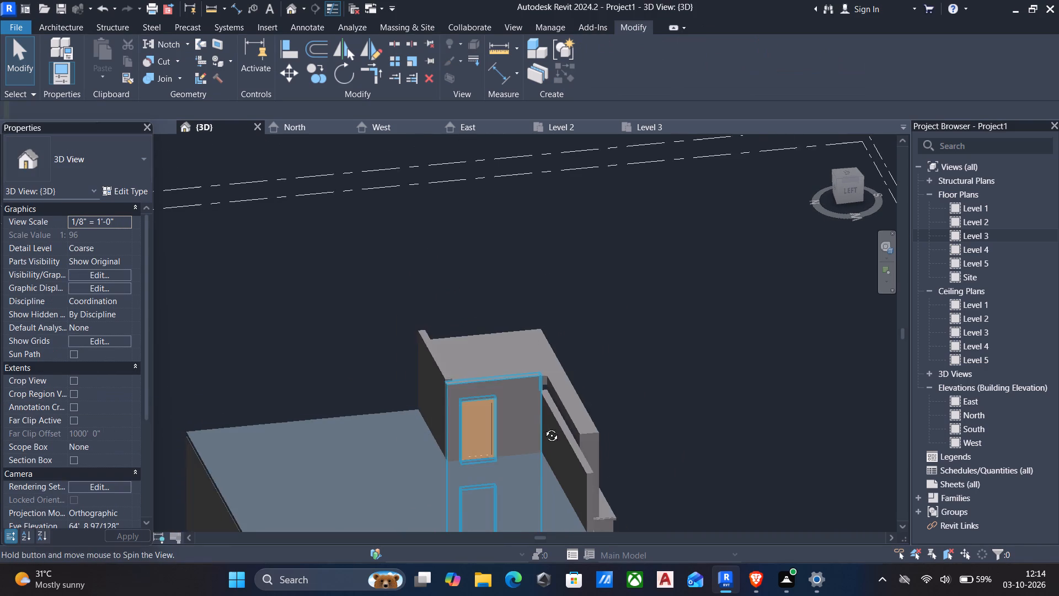
pyautogui.keyDown('shift'); pyautogui.moveTo(543, 427); pyautogui.dragTo(524, 432, button='middle'); pyautogui.keyUp('shift')
pyautogui.keyDown('shift'); pyautogui.moveTo(532, 424); pyautogui.dragTo(571, 418, button='middle'); pyautogui.keyUp('shift')
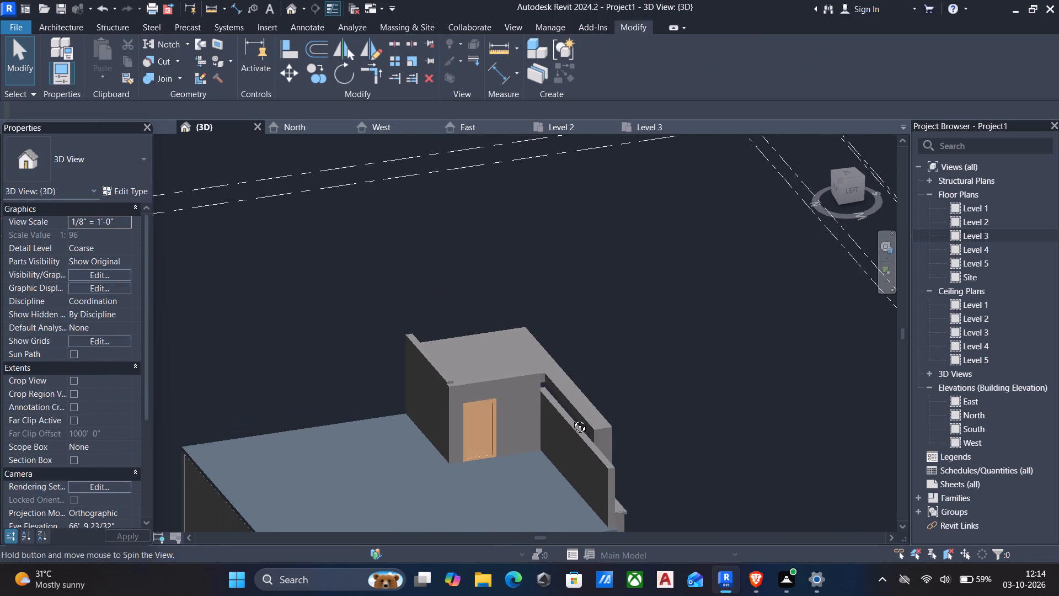
pyautogui.keyDown('shift'); pyautogui.moveTo(571, 418); pyautogui.dragTo(497, 347, button='middle'); pyautogui.keyUp('shift')
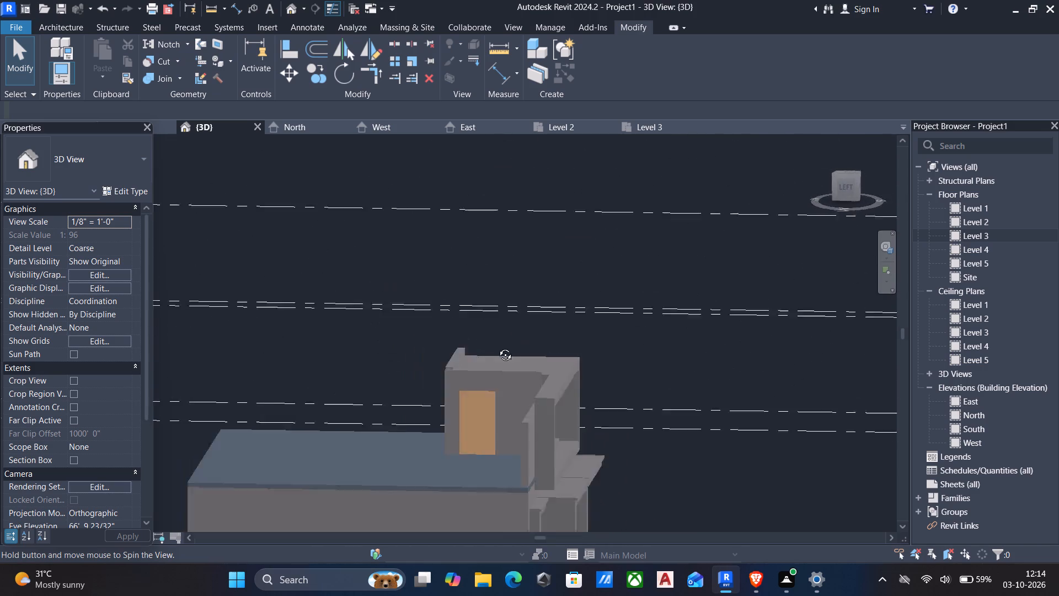
pyautogui.keyDown('shift'); pyautogui.moveTo(497, 347); pyautogui.dragTo(566, 377, button='middle'); pyautogui.keyUp('shift')
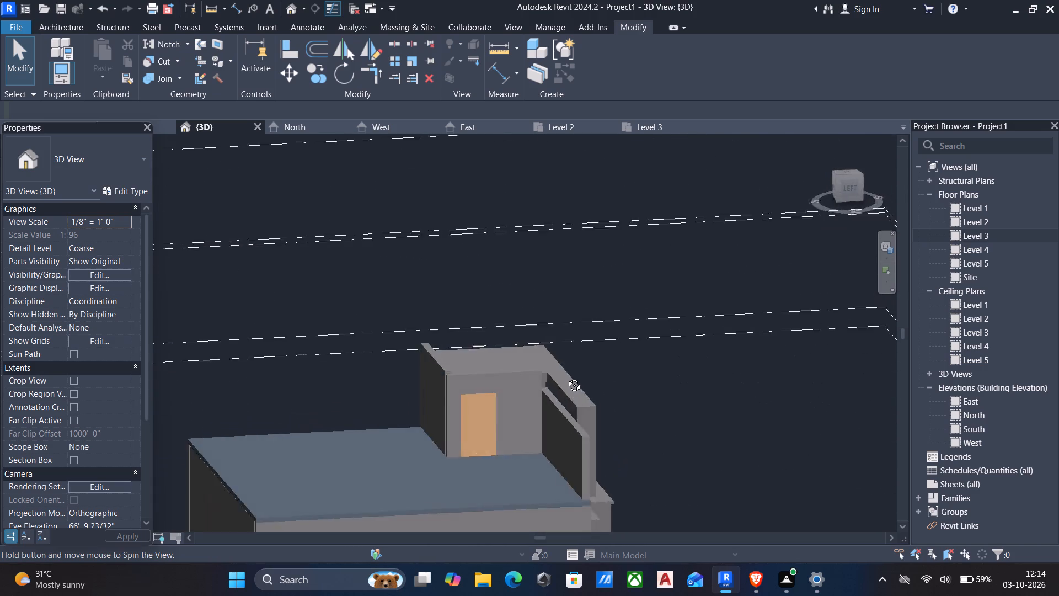
pyautogui.keyDown('shift'); pyautogui.moveTo(566, 377); pyautogui.dragTo(621, 413, button='middle'); pyautogui.keyUp('shift')
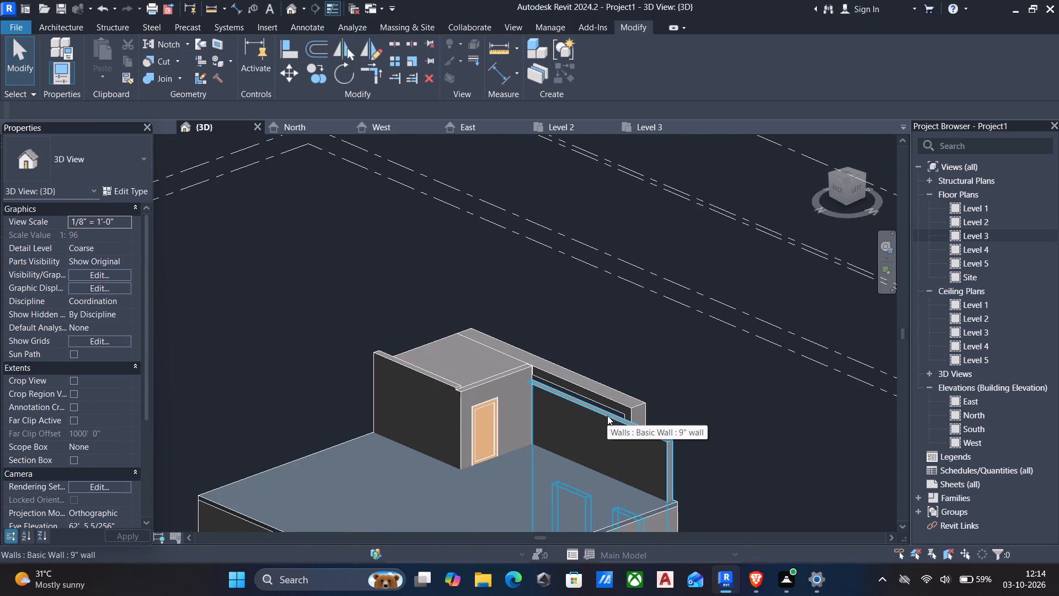
# Raise the 9" front wall behind the rectangular frame and align its top with the top of the upper door wall.
pyautogui.click(607, 416)
pyautogui.keyDown('shift'); pyautogui.moveTo(641, 422); pyautogui.dragTo(553, 435, button='middle'); pyautogui.keyUp('shift')
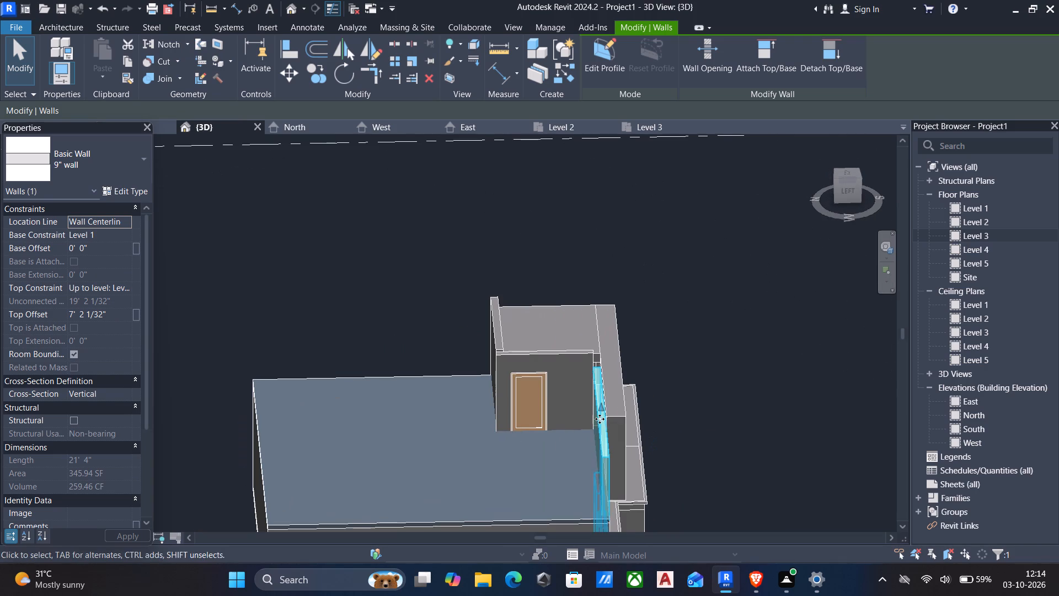
pyautogui.moveTo(601, 403); pyautogui.dragTo(597, 380)
pyautogui.press('Escape')
pyautogui.keyDown('shift'); pyautogui.moveTo(618, 395); pyautogui.dragTo(478, 393, button='middle'); pyautogui.keyUp('shift')
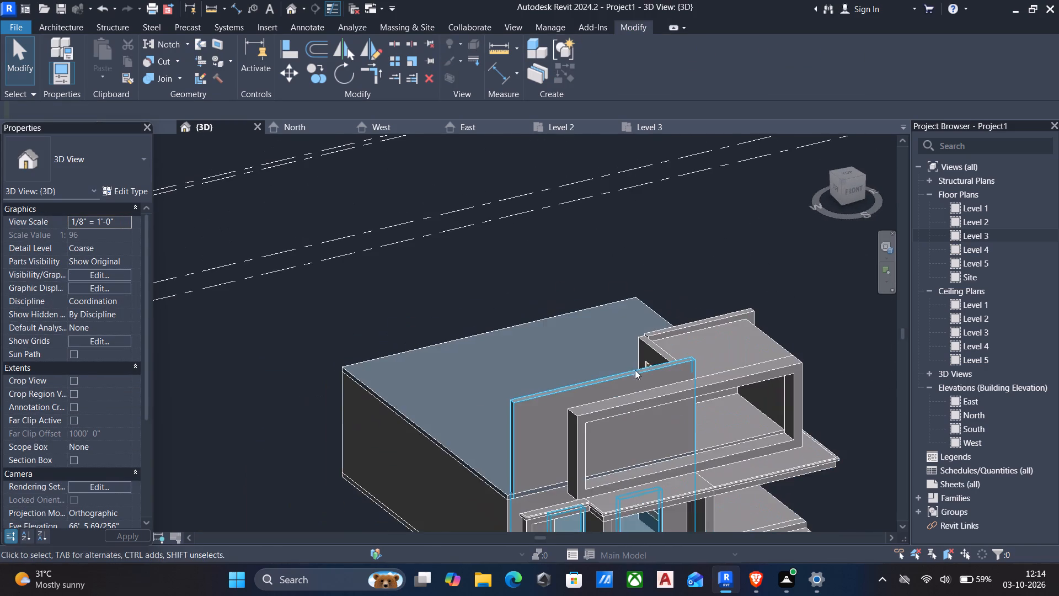
pyautogui.keyDown('shift'); pyautogui.moveTo(643, 369); pyautogui.dragTo(439, 382, button='middle'); pyautogui.keyUp('shift')
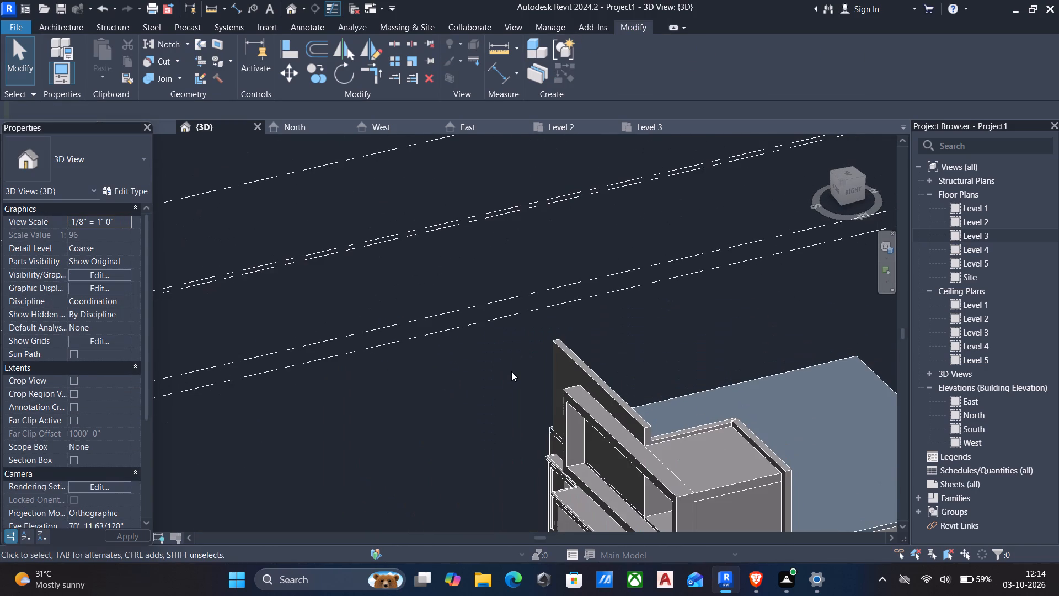
pyautogui.write('al')
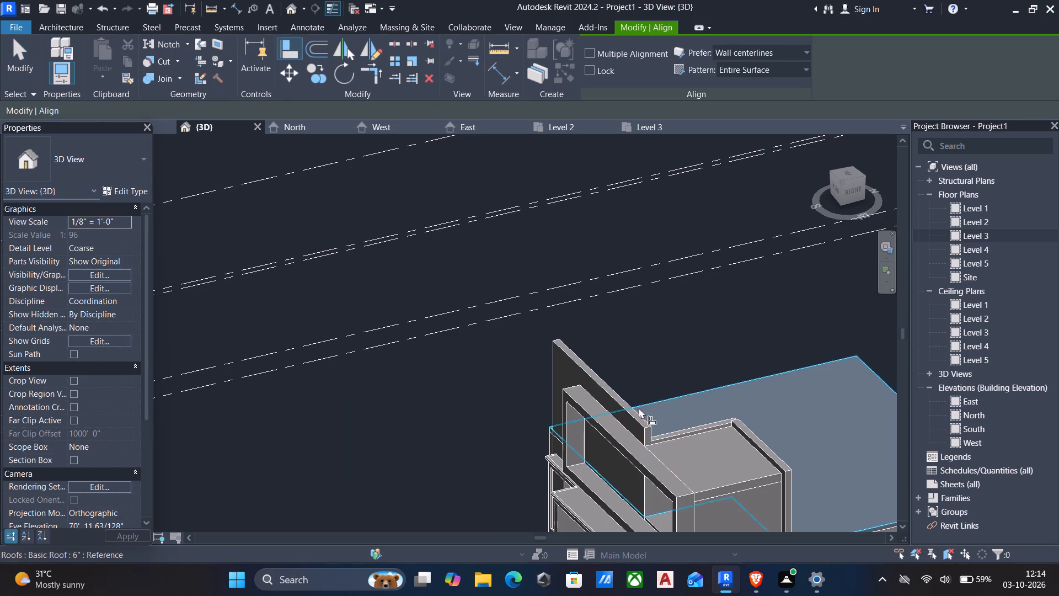
pyautogui.click(674, 434)
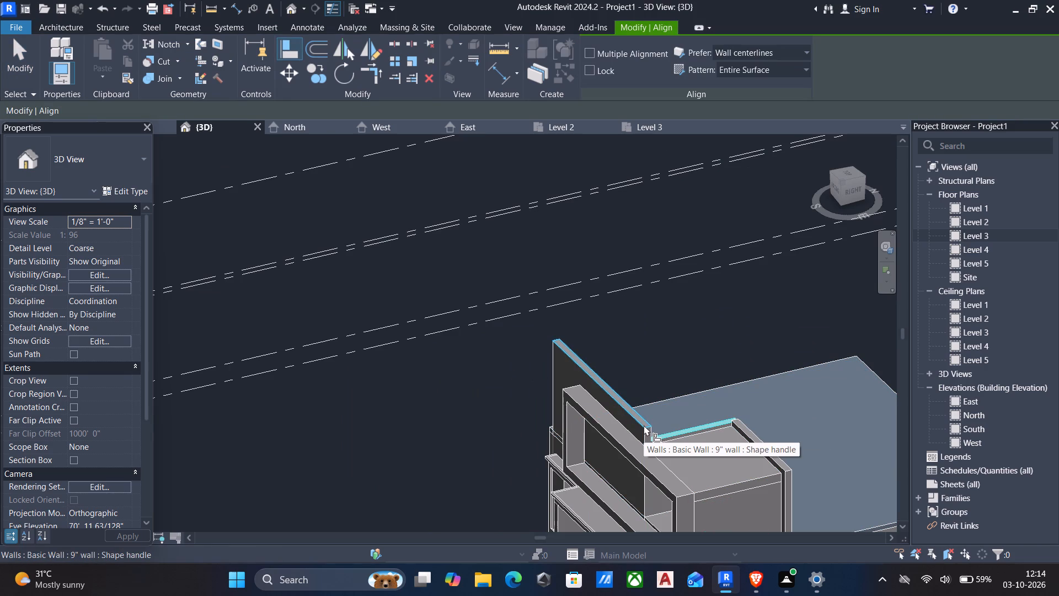
pyautogui.scroll(1, 644, 425)
pyautogui.click(644, 425)
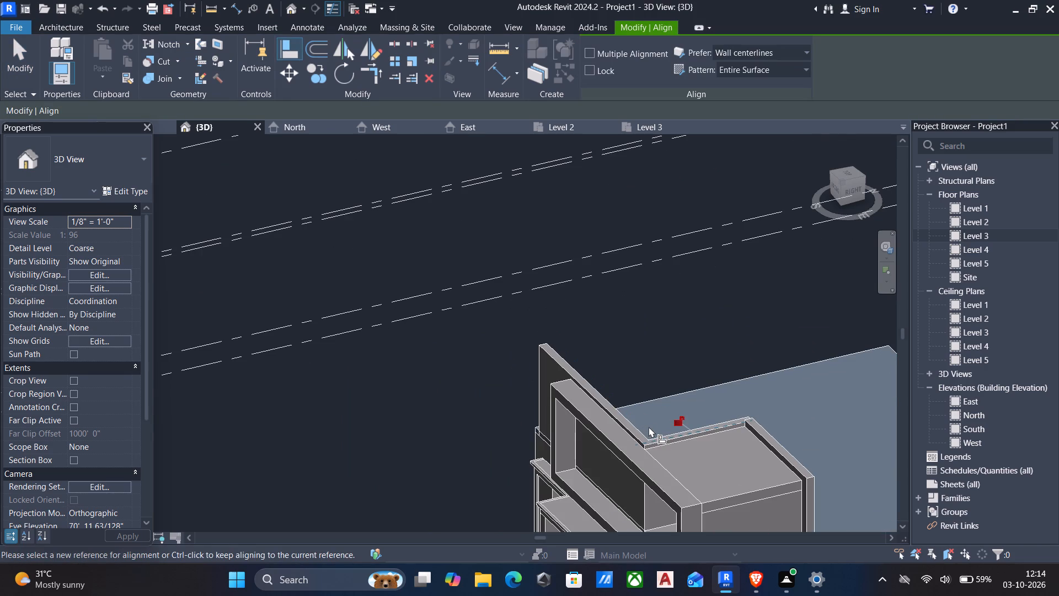
pyautogui.press('Escape')
pyautogui.scroll(-1, 593, 425)
pyautogui.press('Escape')
# Review the raised front wall, the frame and the slab from the front of the house.
pyautogui.keyDown('shift'); pyautogui.moveTo(601, 425); pyautogui.dragTo(632, 420, button='middle'); pyautogui.keyUp('shift')
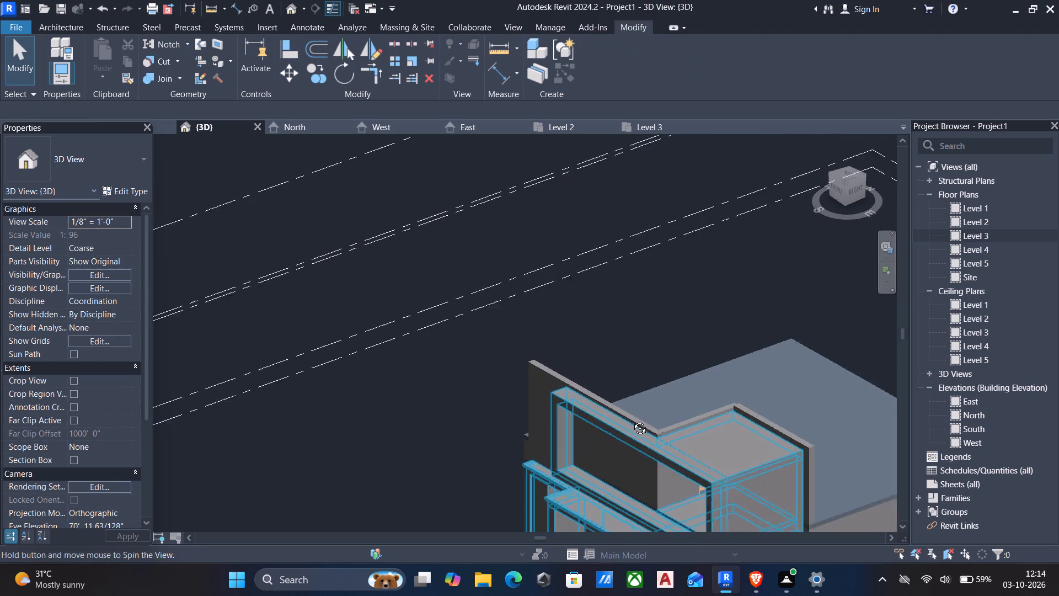
pyautogui.keyDown('shift'); pyautogui.moveTo(632, 420); pyautogui.dragTo(680, 409, button='middle'); pyautogui.keyUp('shift')
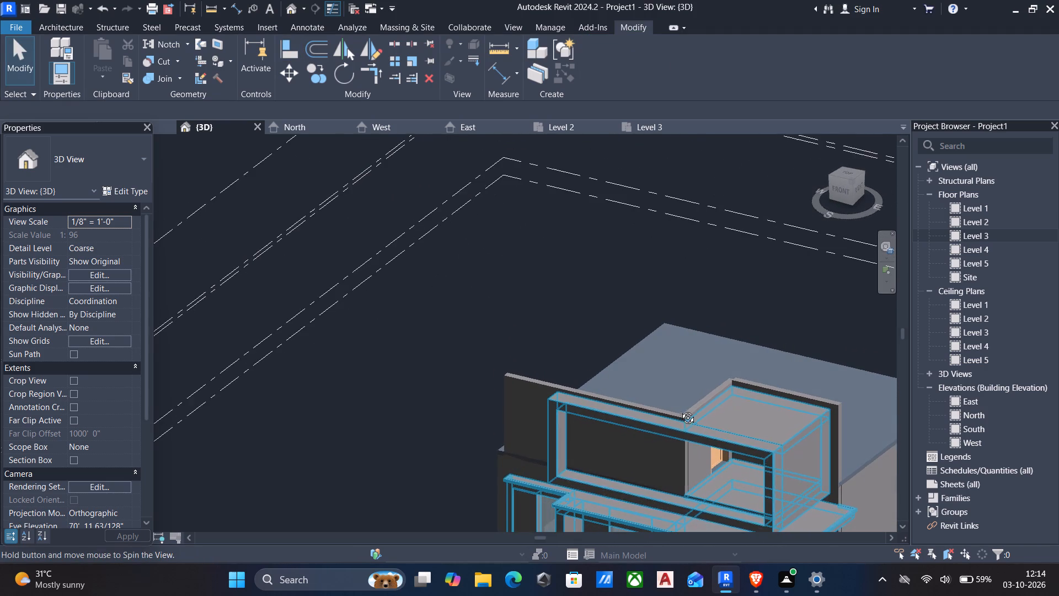
pyautogui.keyDown('shift'); pyautogui.moveTo(680, 409); pyautogui.dragTo(768, 365, button='middle'); pyautogui.keyUp('shift')
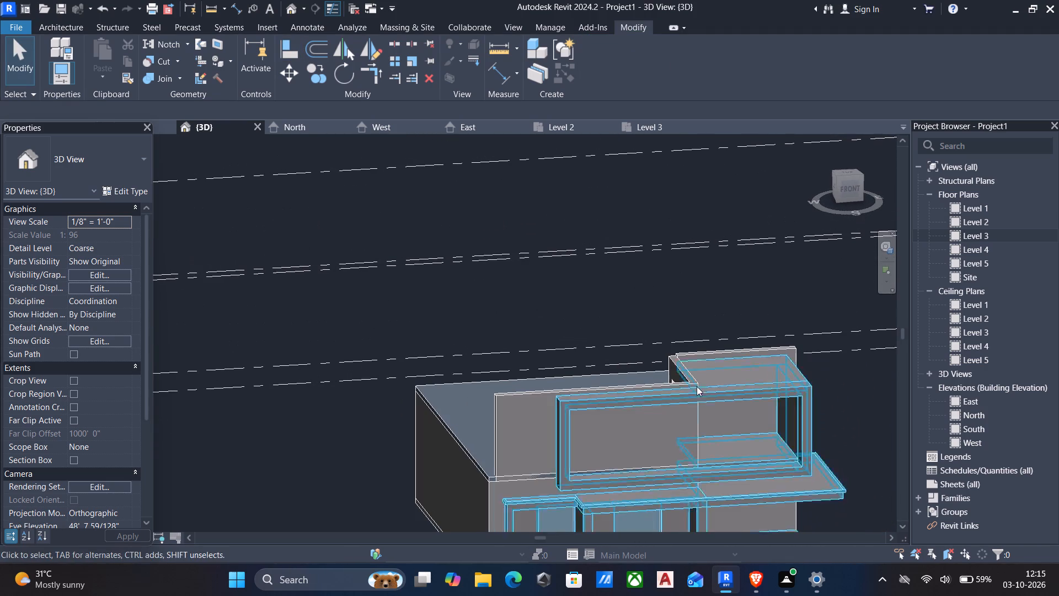
pyautogui.moveTo(623, 412); pyautogui.dragTo(649, 343, button='middle')
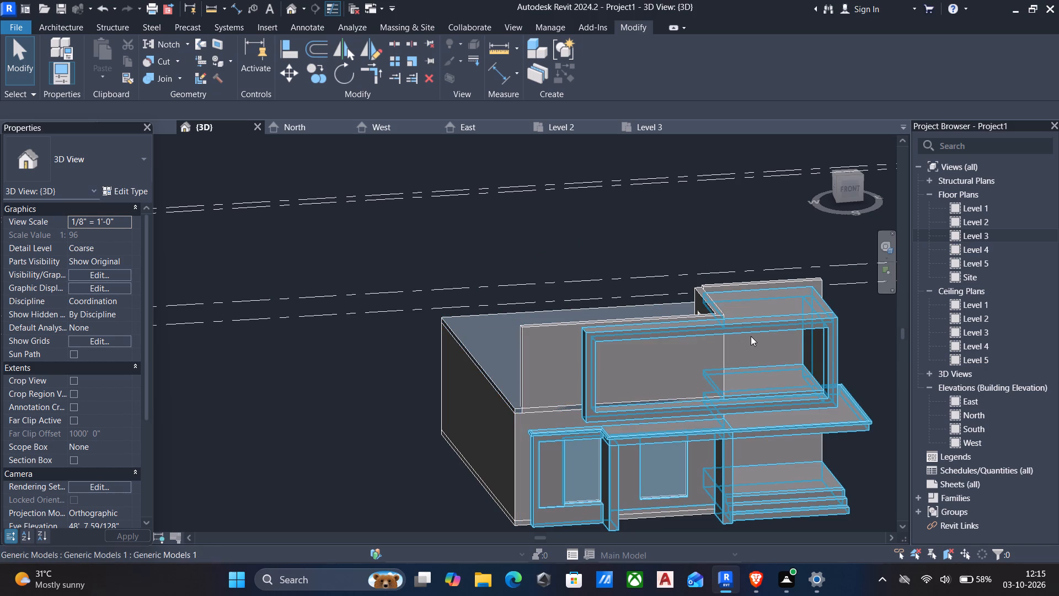
pyautogui.keyDown('shift'); pyautogui.moveTo(756, 342); pyautogui.dragTo(730, 339, button='middle'); pyautogui.keyUp('shift')
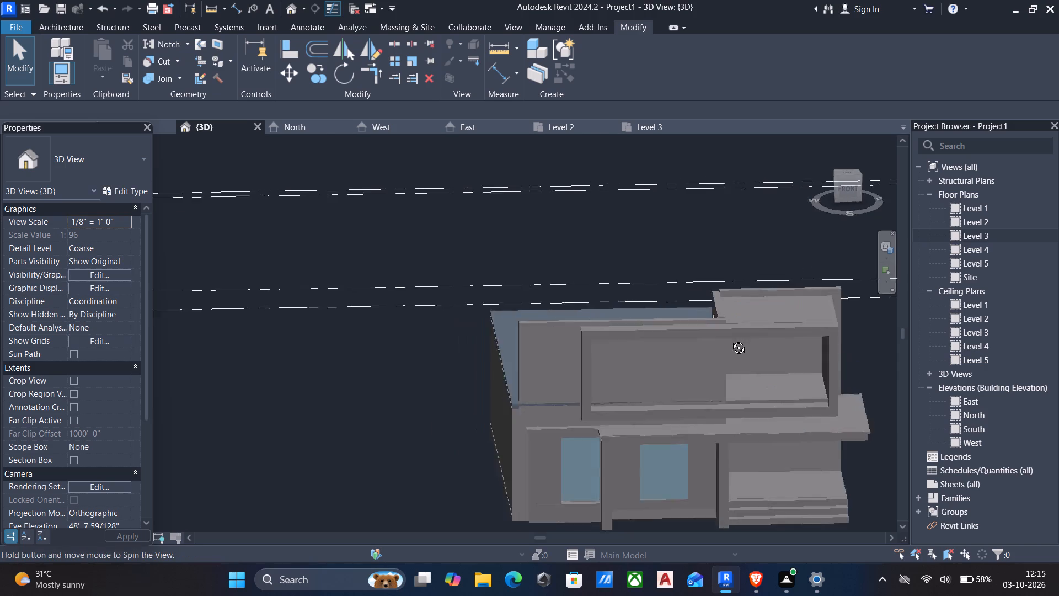
pyautogui.keyDown('shift'); pyautogui.moveTo(730, 339); pyautogui.dragTo(707, 274, button='middle'); pyautogui.keyUp('shift')
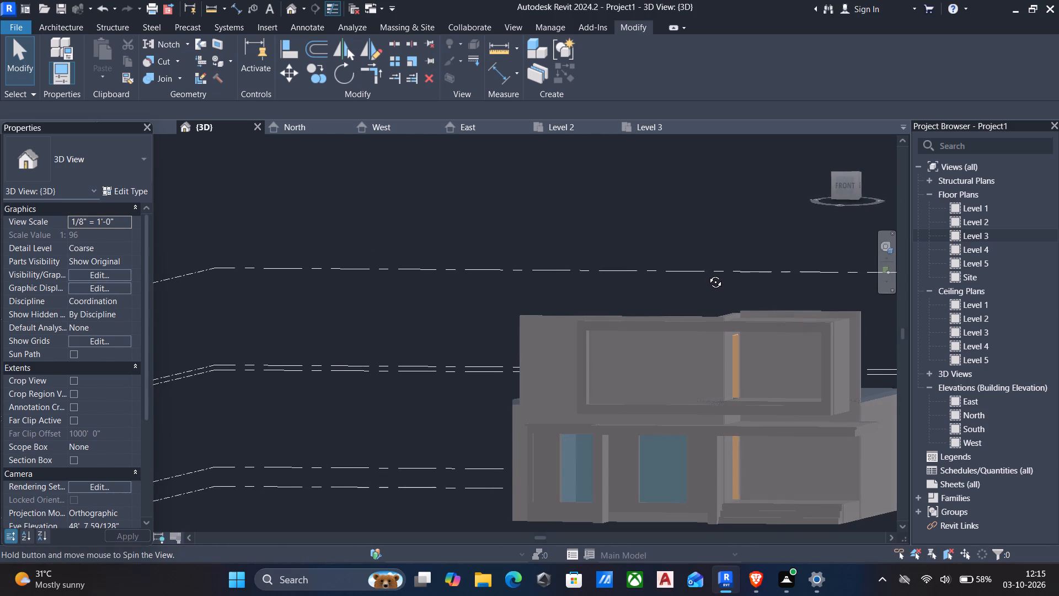
# Examine the raised 9" front wall from several angles, especially its outer end at the corner with the side wall and roof slab.
pyautogui.keyDown('shift'); pyautogui.moveTo(707, 274); pyautogui.dragTo(708, 274, button='middle'); pyautogui.keyUp('shift')
pyautogui.scroll(-4, 708, 274)
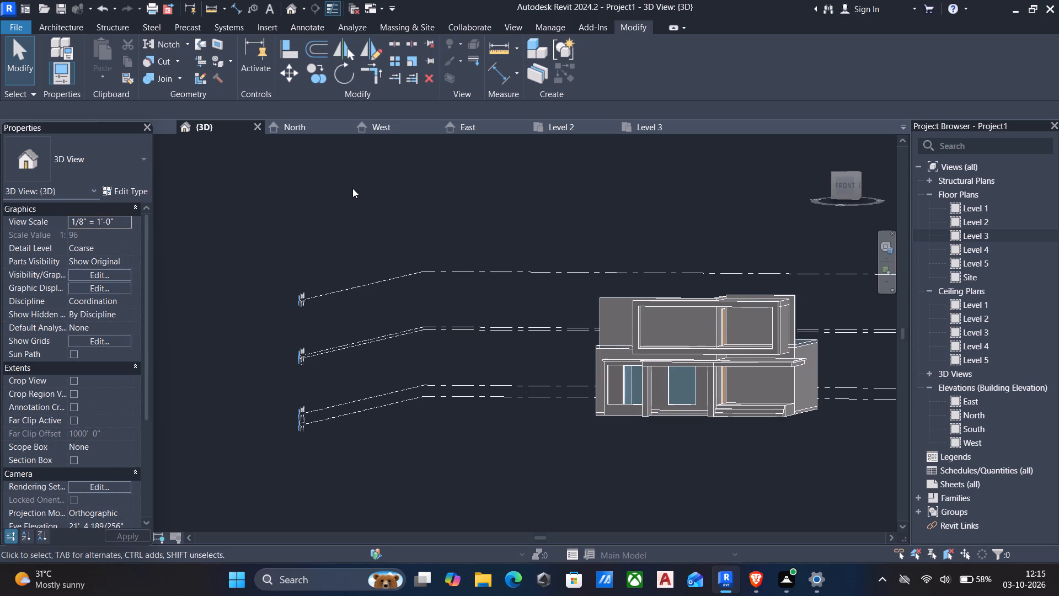
pyautogui.keyDown('shift'); pyautogui.moveTo(540, 257); pyautogui.dragTo(499, 312, button='middle'); pyautogui.keyUp('shift')
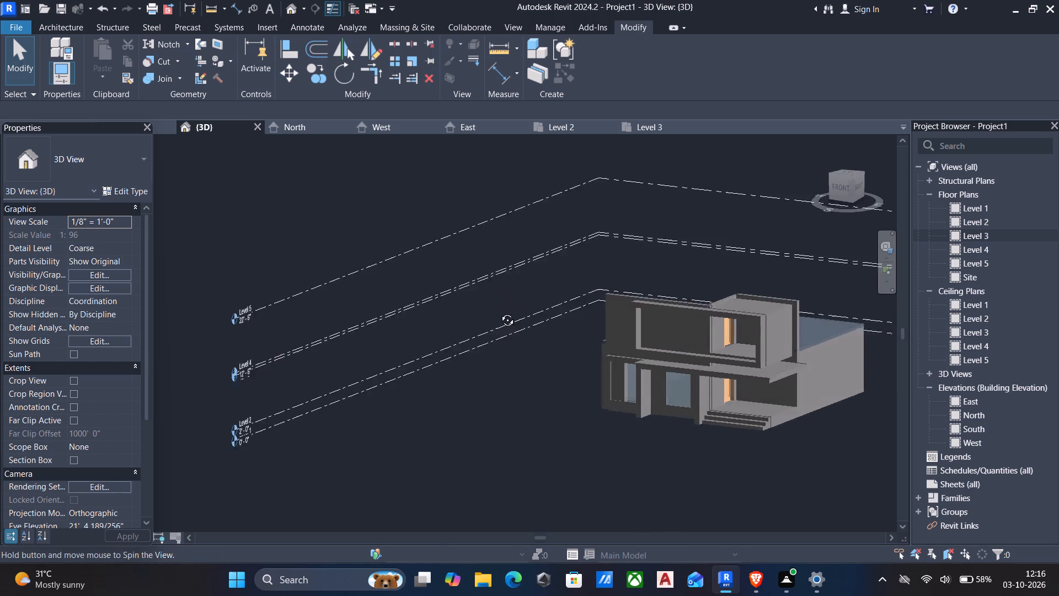
pyautogui.keyDown('shift'); pyautogui.moveTo(499, 312); pyautogui.dragTo(560, 345, button='middle'); pyautogui.keyUp('shift')
pyautogui.scroll(3, 616, 344)
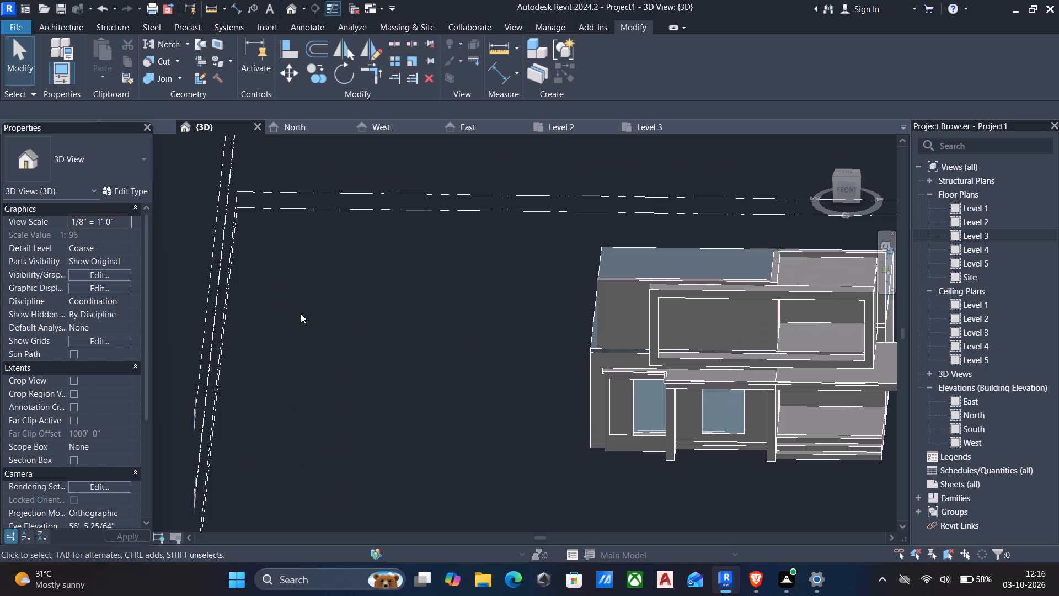
pyautogui.keyDown('shift'); pyautogui.moveTo(371, 304); pyautogui.dragTo(399, 308, button='middle'); pyautogui.keyUp('shift')
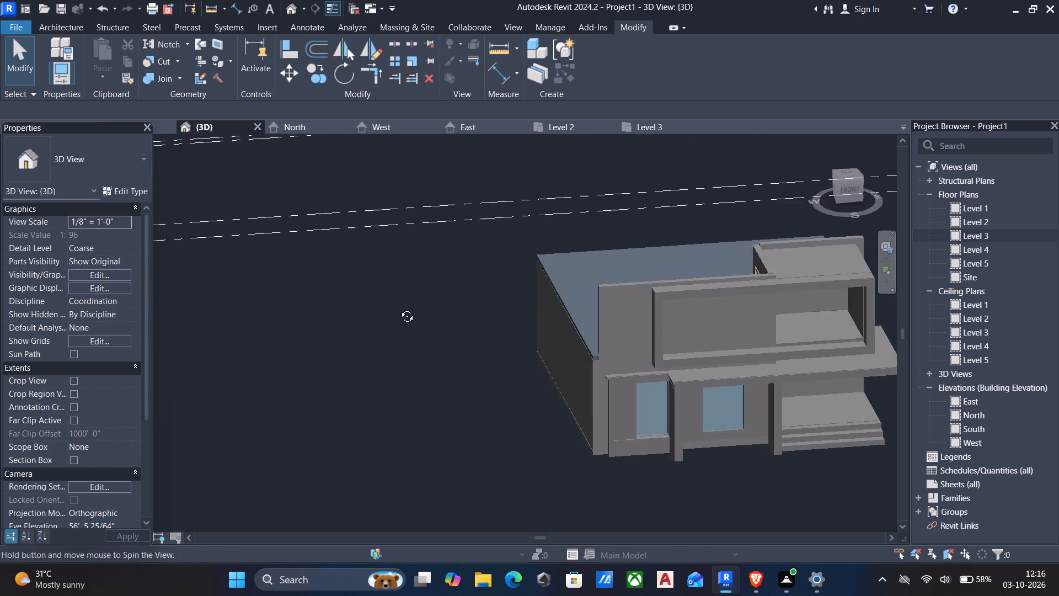
pyautogui.keyDown('shift'); pyautogui.moveTo(399, 308); pyautogui.dragTo(406, 323, button='middle'); pyautogui.keyUp('shift')
pyautogui.scroll(1, 406, 323)
pyautogui.click(629, 315)
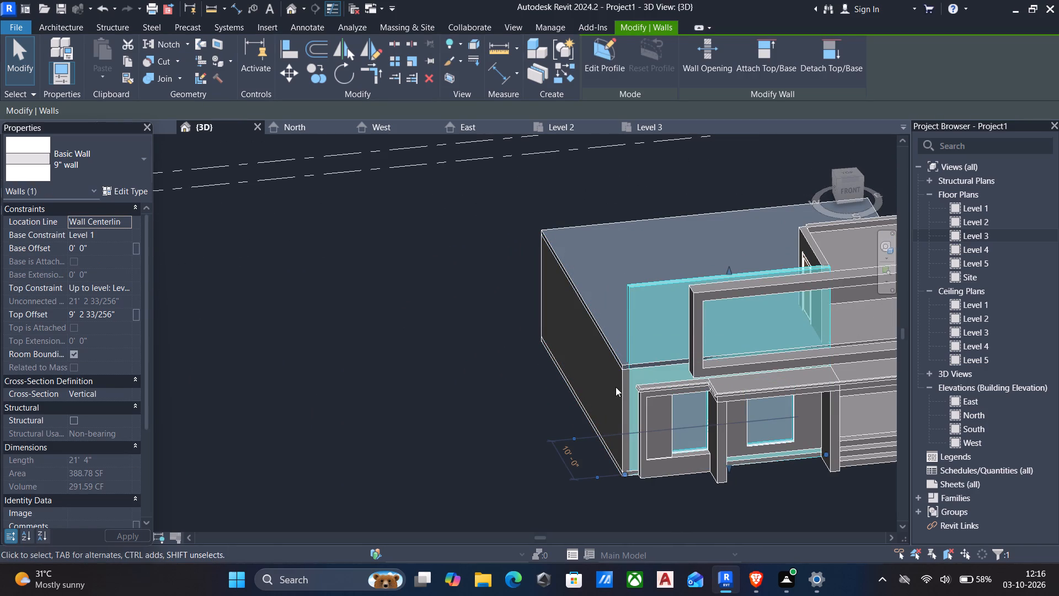
pyautogui.press('Escape')
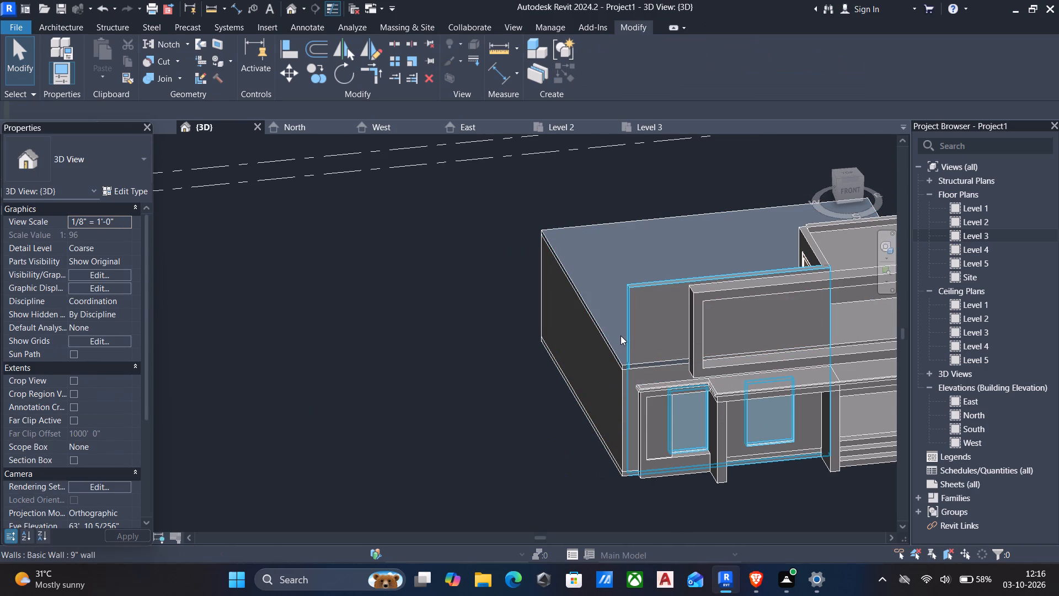
pyautogui.click(625, 335)
pyautogui.scroll(5, 619, 476)
pyautogui.press('Escape')
pyautogui.scroll(-4, 629, 384)
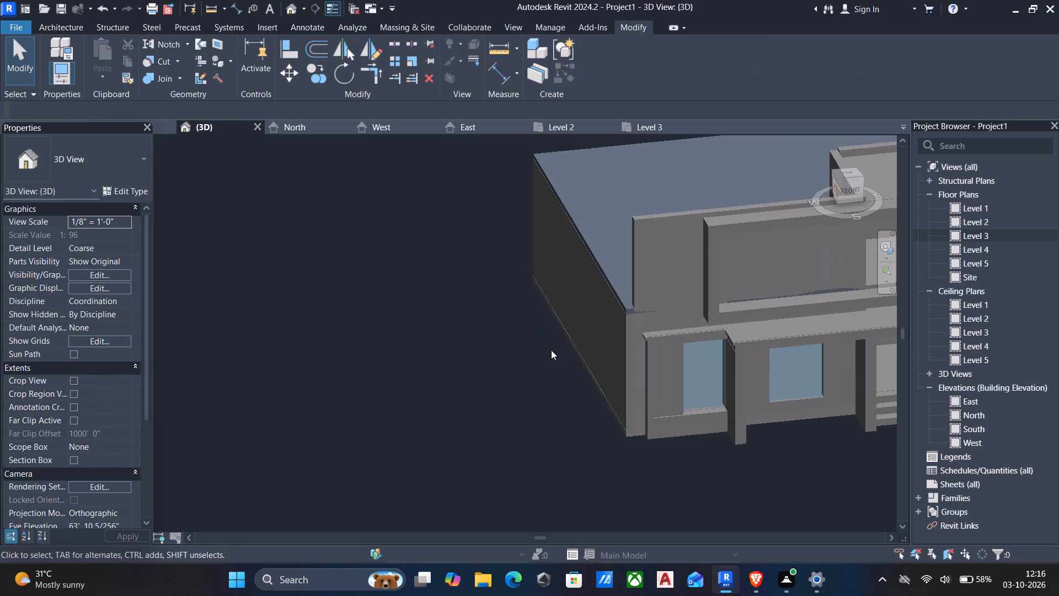
pyautogui.scroll(-4, 537, 344)
pyautogui.keyDown('shift'); pyautogui.moveTo(537, 347); pyautogui.dragTo(475, 356, button='middle'); pyautogui.keyUp('shift')
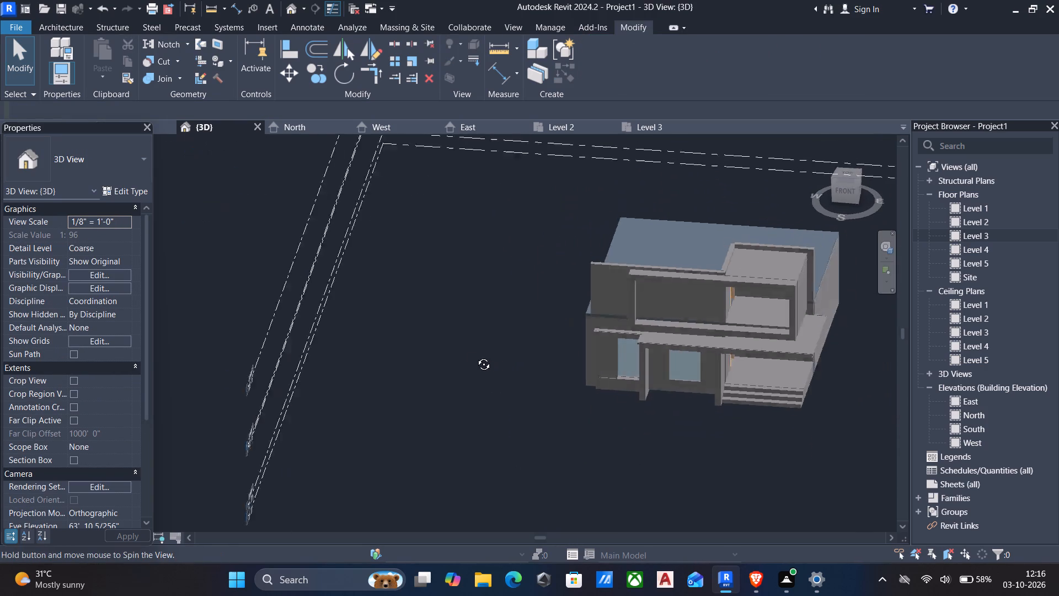
pyautogui.keyDown('shift'); pyautogui.moveTo(475, 356); pyautogui.dragTo(466, 350, button='middle'); pyautogui.keyUp('shift')
pyautogui.scroll(-3, 490, 339)
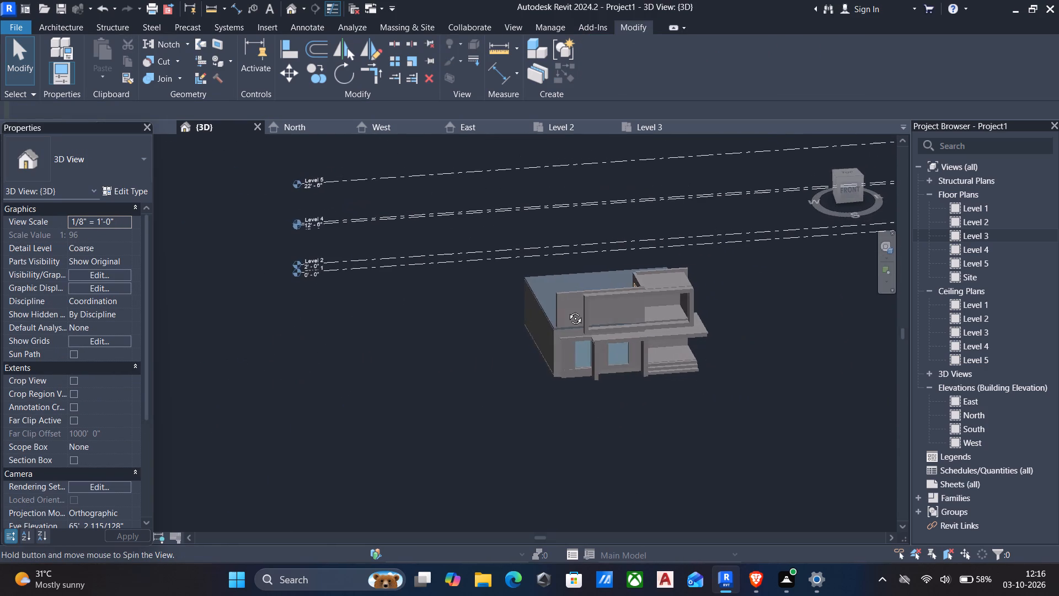
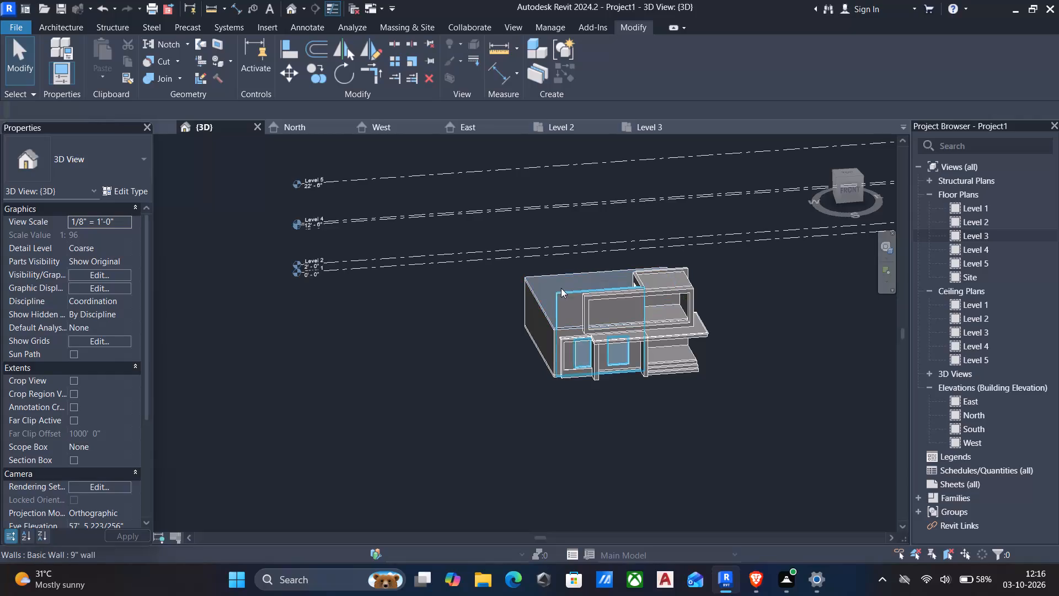
# Raise the 9" side wall opposite the entrance steps and align its top with the top of the raised front wall.
pyautogui.click(538, 307)
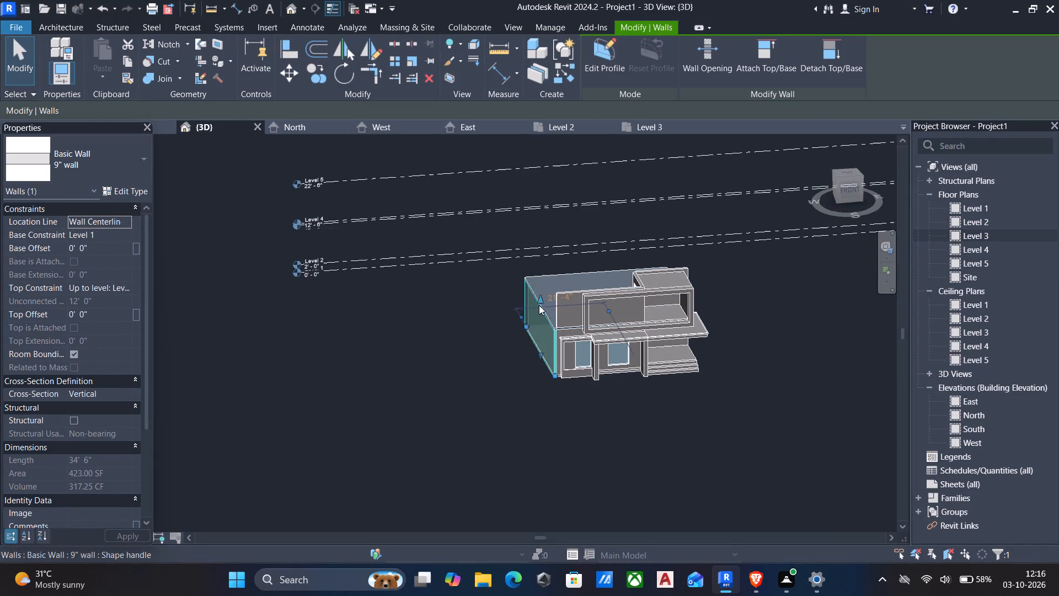
pyautogui.moveTo(538, 296); pyautogui.dragTo(533, 269)
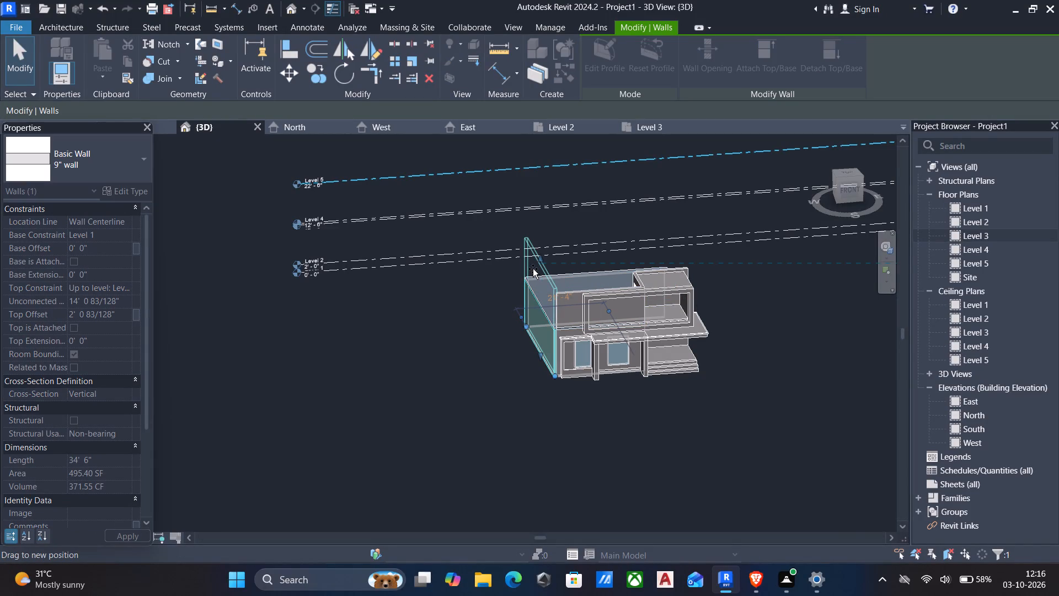
pyautogui.moveTo(533, 269); pyautogui.dragTo(530, 270)
pyautogui.press('Escape')
pyautogui.scroll(2, 564, 302)
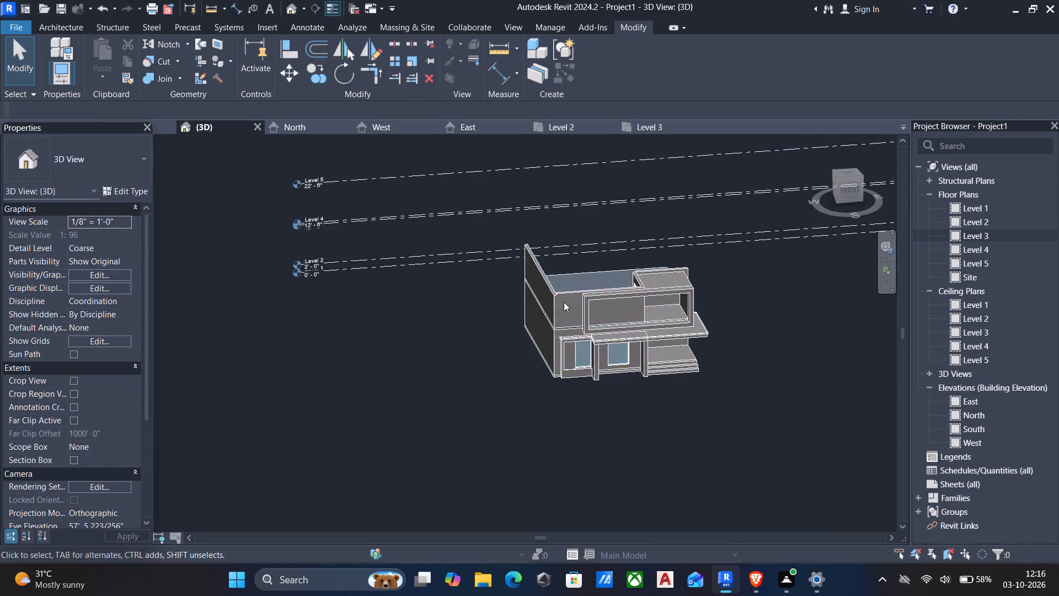
pyautogui.scroll(7, 564, 302)
pyautogui.write('al')
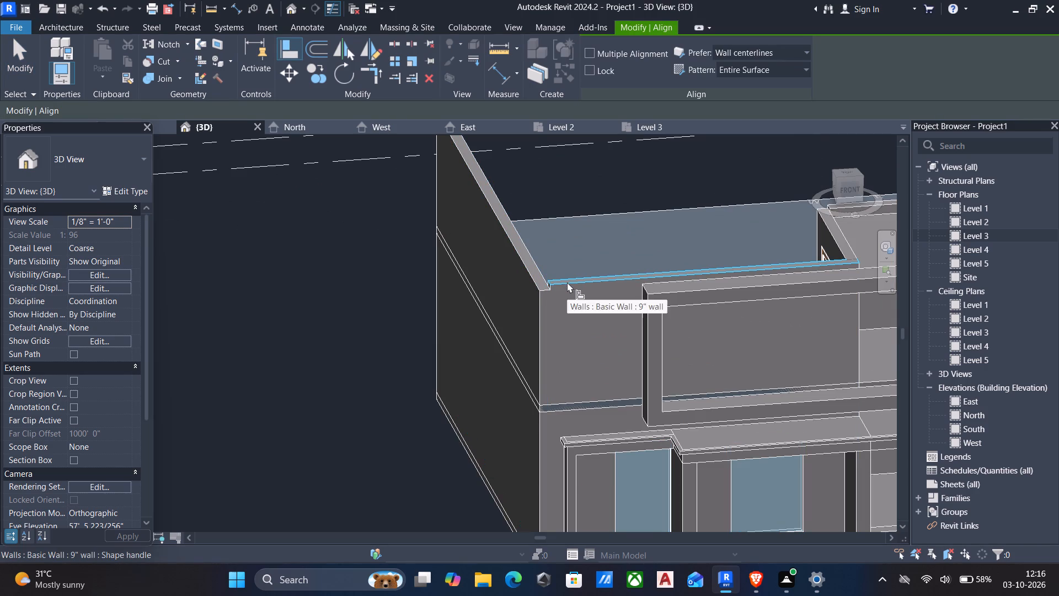
pyautogui.click(567, 282)
pyautogui.click(543, 287)
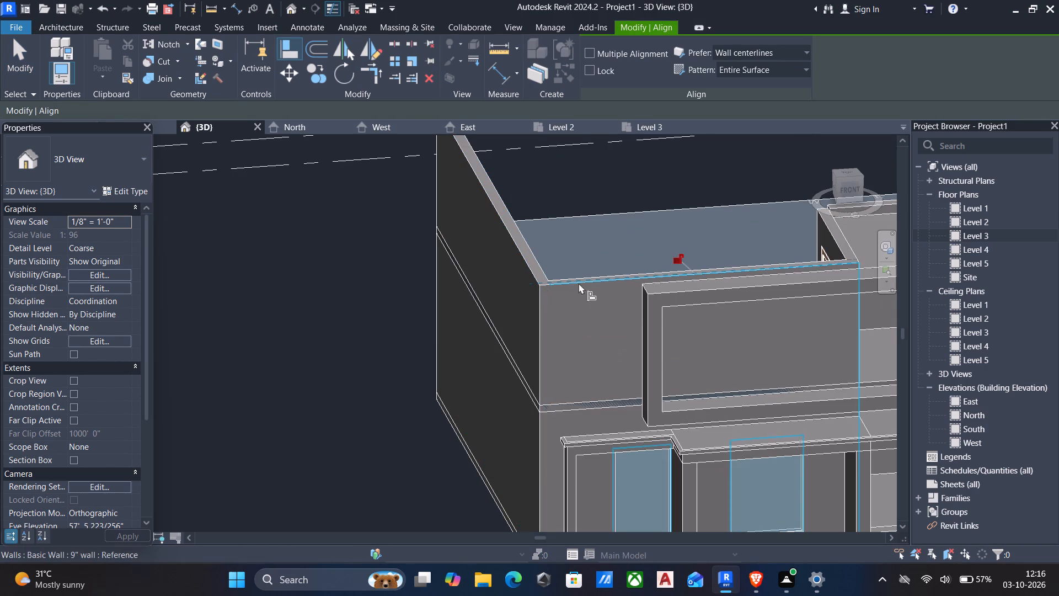
pyautogui.press('Escape')
pyautogui.scroll(-4, 599, 289)
pyautogui.press('Escape')
pyautogui.scroll(-2, 684, 302)
# Examine the raised side wall, the front frame and the upper slab from the front and the entrance side of the house.
pyautogui.keyDown('shift'); pyautogui.moveTo(684, 302); pyautogui.dragTo(654, 312, button='middle'); pyautogui.keyUp('shift')
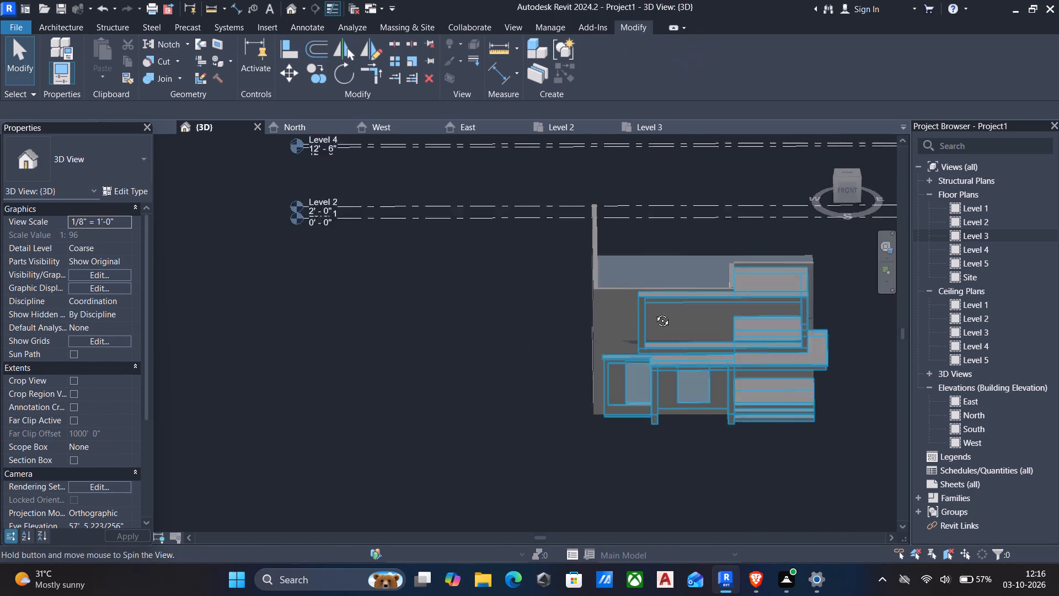
pyautogui.keyDown('shift'); pyautogui.moveTo(654, 312); pyautogui.dragTo(564, 319, button='middle'); pyautogui.keyUp('shift')
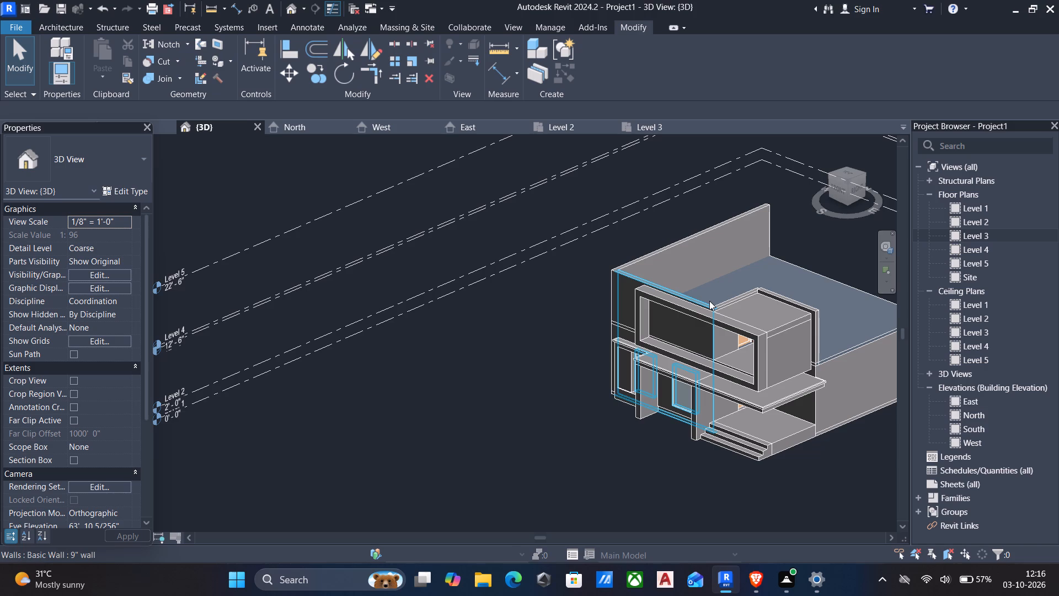
pyautogui.scroll(-2, 709, 301)
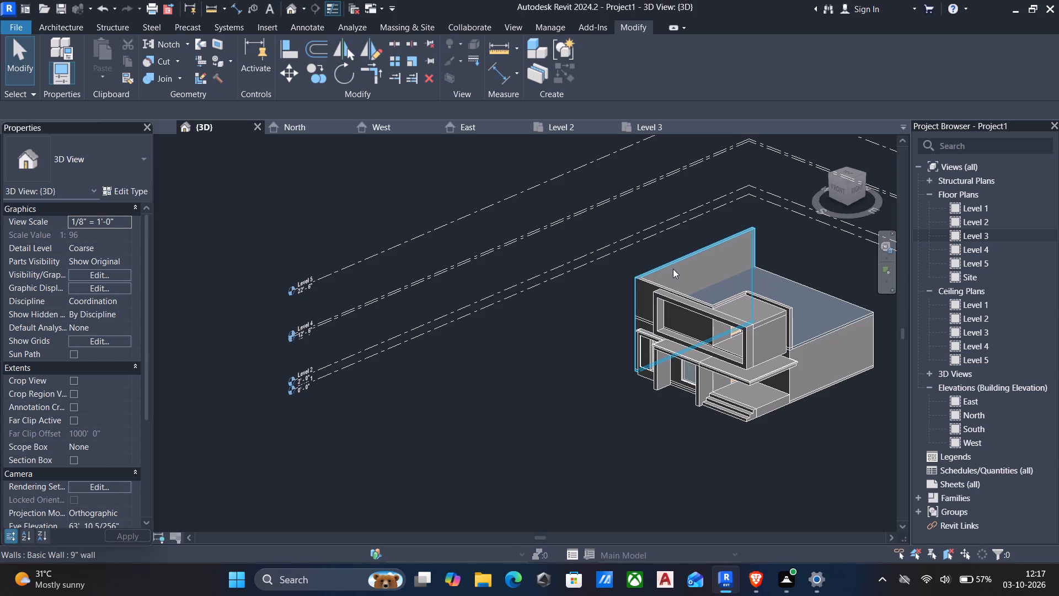
pyautogui.scroll(-1, 673, 269)
pyautogui.moveTo(673, 269); pyautogui.dragTo(657, 274, button='middle')
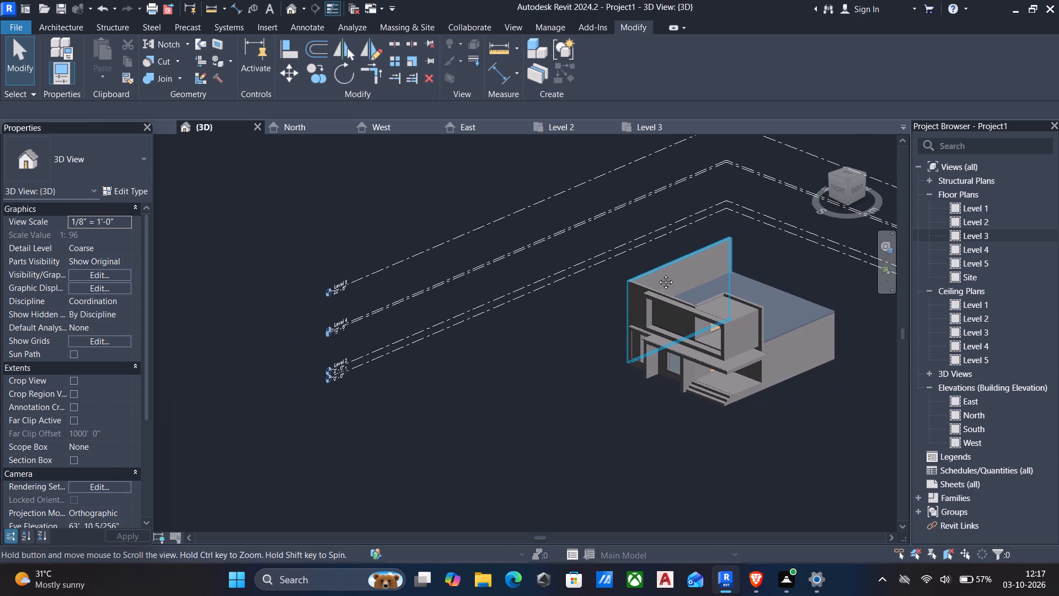
pyautogui.moveTo(657, 274); pyautogui.dragTo(601, 270, button='middle')
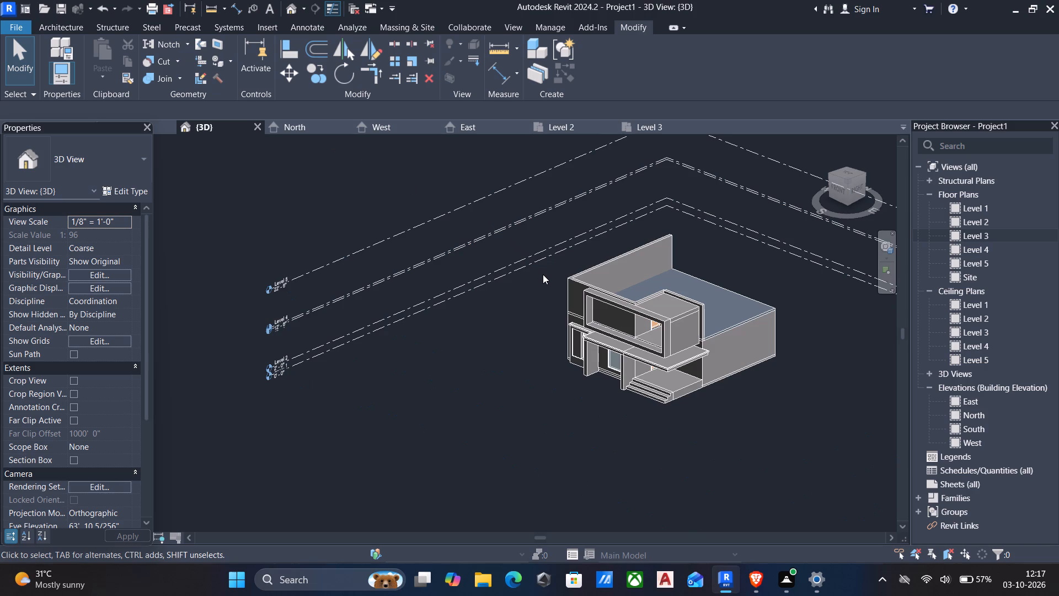
pyautogui.keyDown('shift'); pyautogui.moveTo(543, 274); pyautogui.dragTo(616, 257, button='middle'); pyautogui.keyUp('shift')
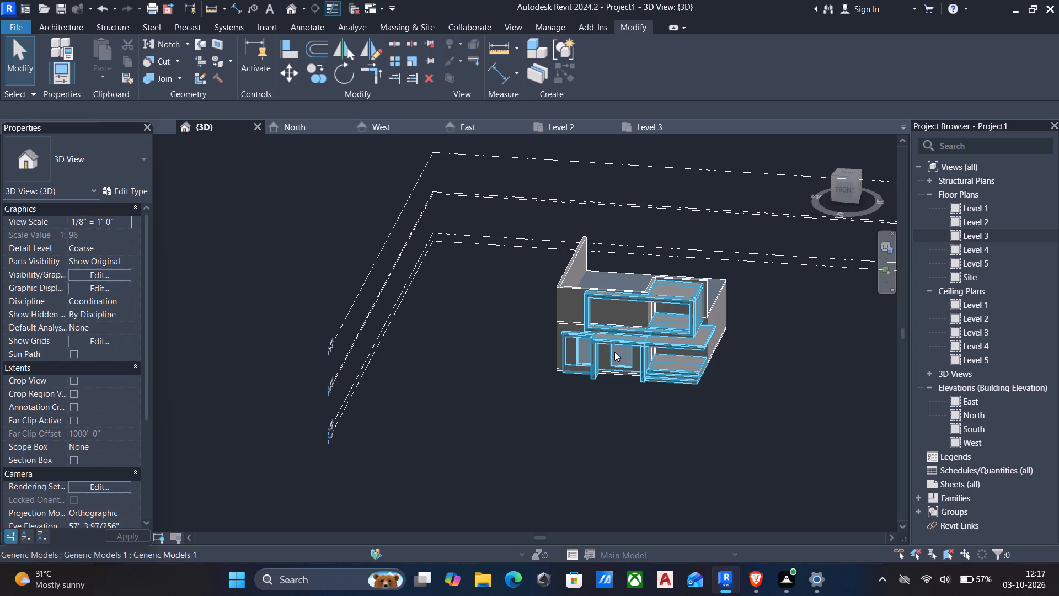
pyautogui.keyDown('shift'); pyautogui.moveTo(700, 383); pyautogui.dragTo(622, 392, button='middle'); pyautogui.keyUp('shift')
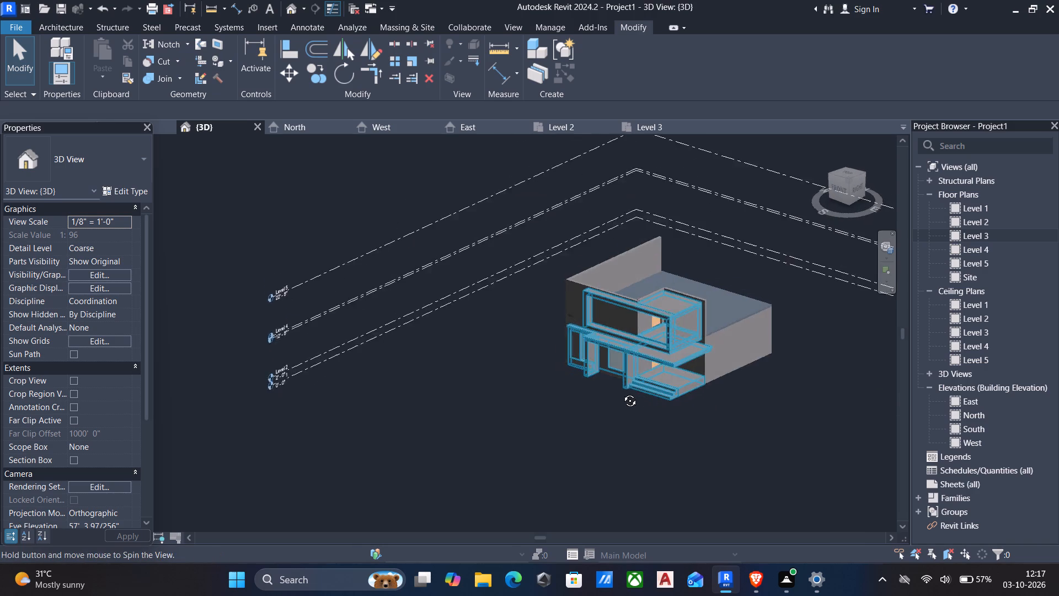
pyautogui.keyDown('shift'); pyautogui.moveTo(622, 392); pyautogui.dragTo(621, 392, button='middle'); pyautogui.keyUp('shift')
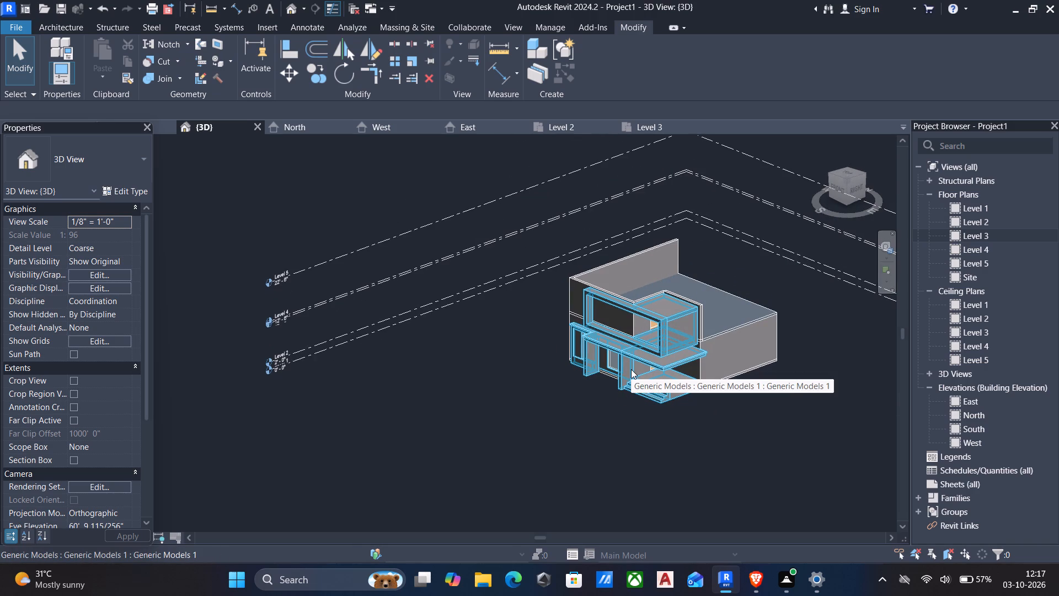
pyautogui.keyDown('shift'); pyautogui.moveTo(349, 344); pyautogui.dragTo(399, 344, button='middle'); pyautogui.keyUp('shift')
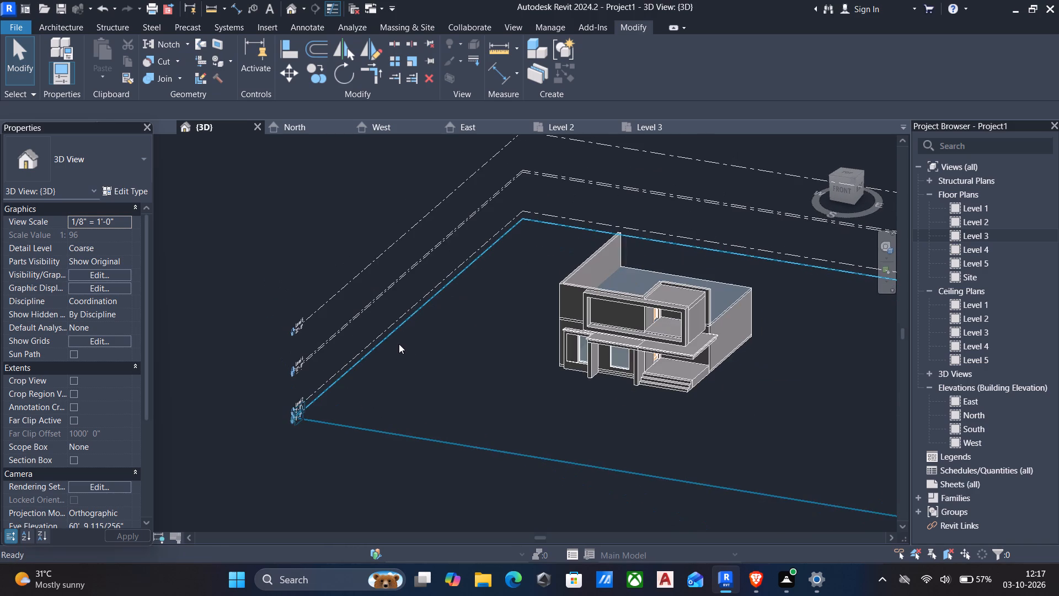
pyautogui.keyDown('shift'); pyautogui.moveTo(426, 356); pyautogui.dragTo(366, 372, button='middle'); pyautogui.keyUp('shift')
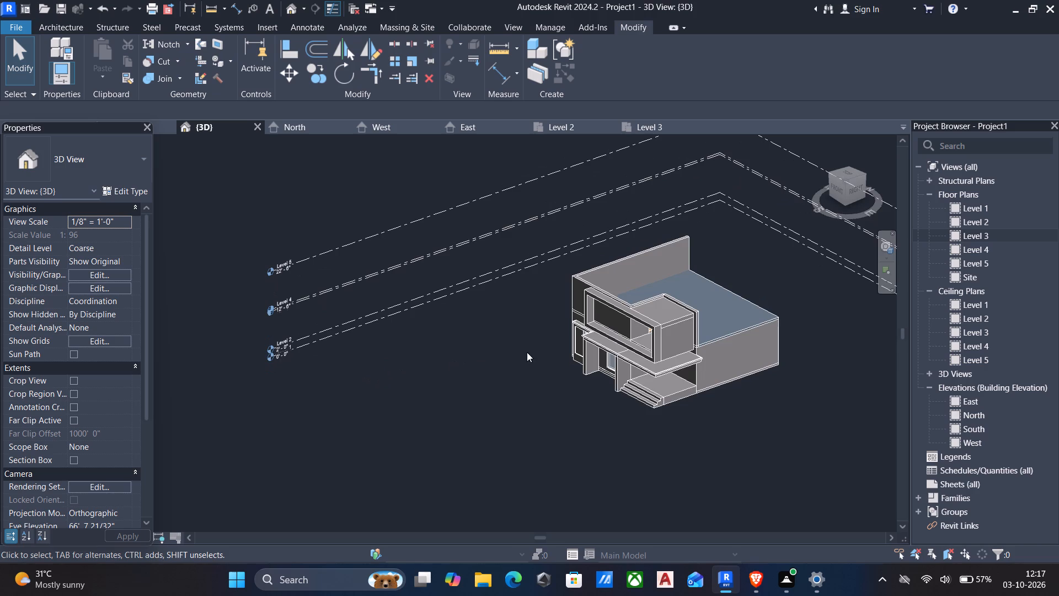
# Edit the in-place generic model and start a void extrusion with its work plane on the upper box's side face above the entrance.
pyautogui.click(680, 323)
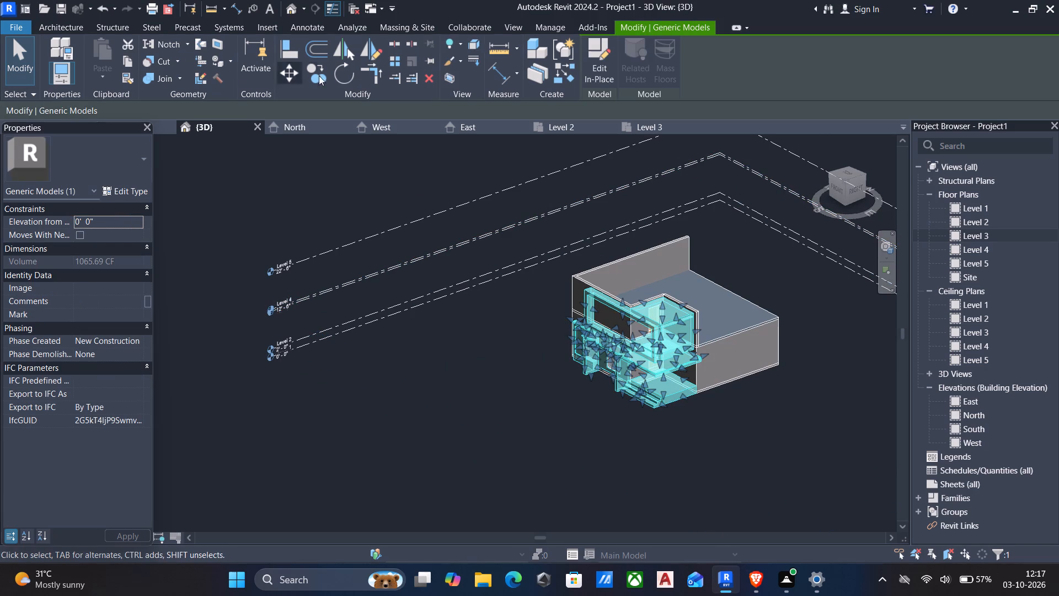
pyautogui.click(600, 55)
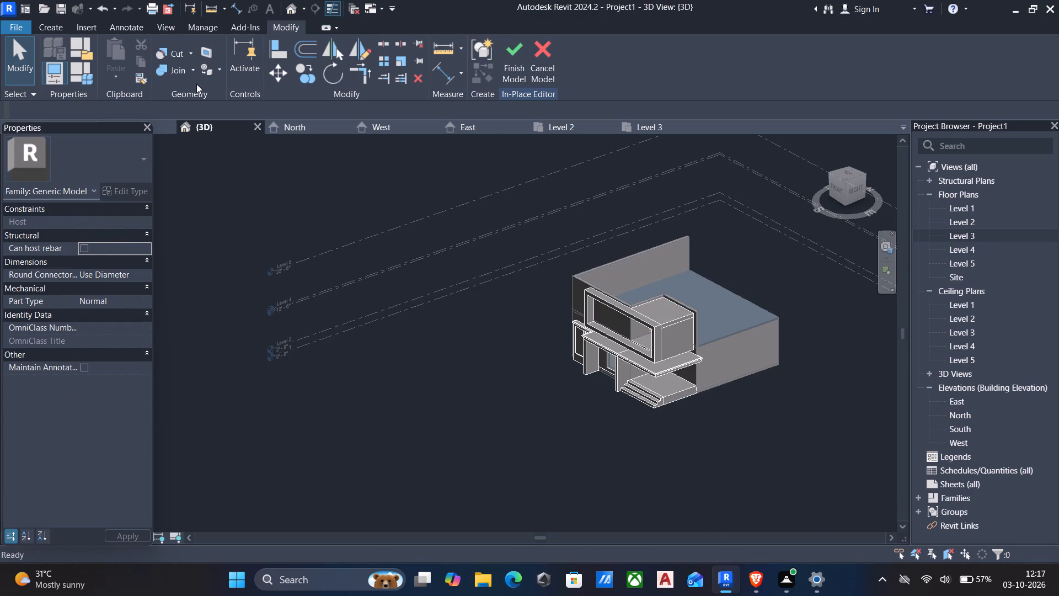
pyautogui.click(45, 30)
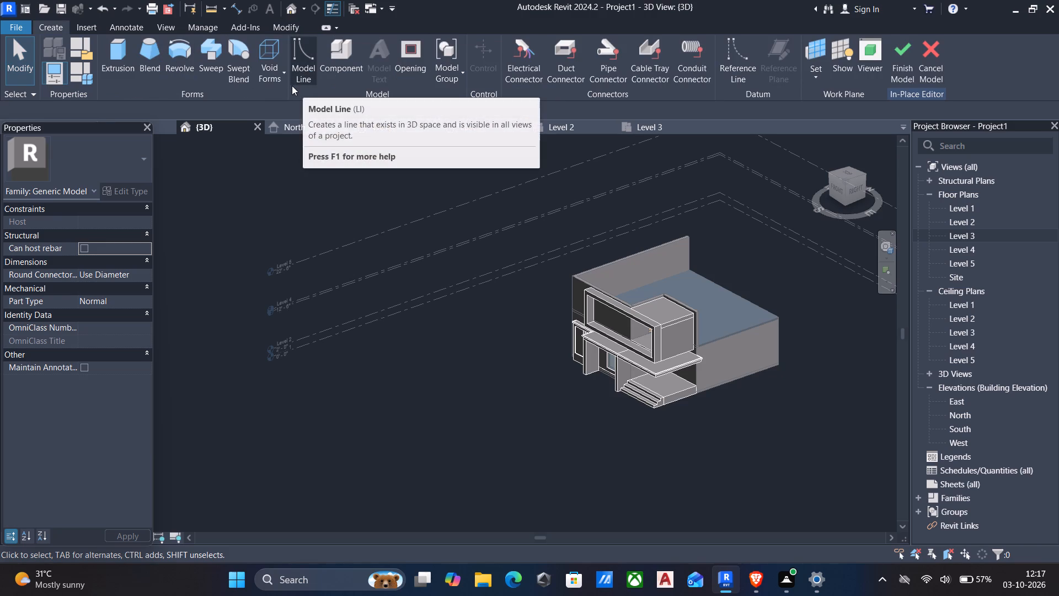
pyautogui.click(277, 77)
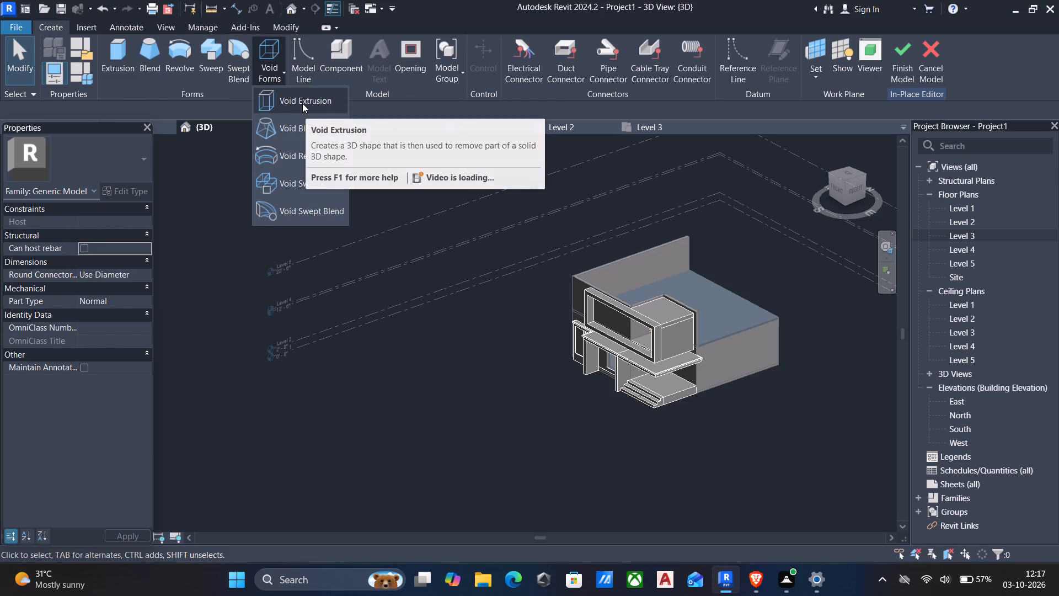
pyautogui.click(302, 103)
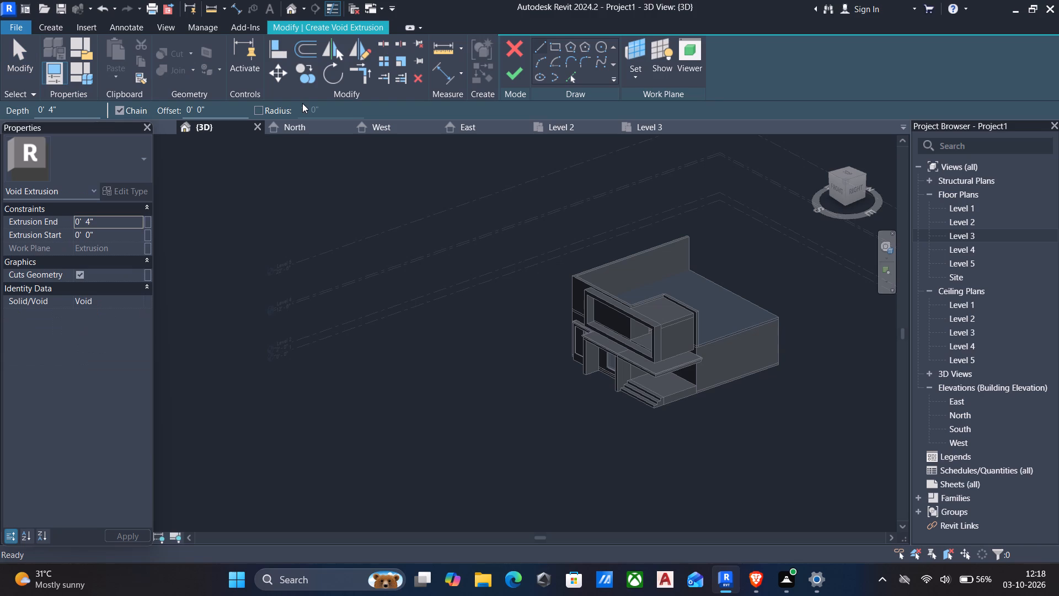
pyautogui.click(852, 193)
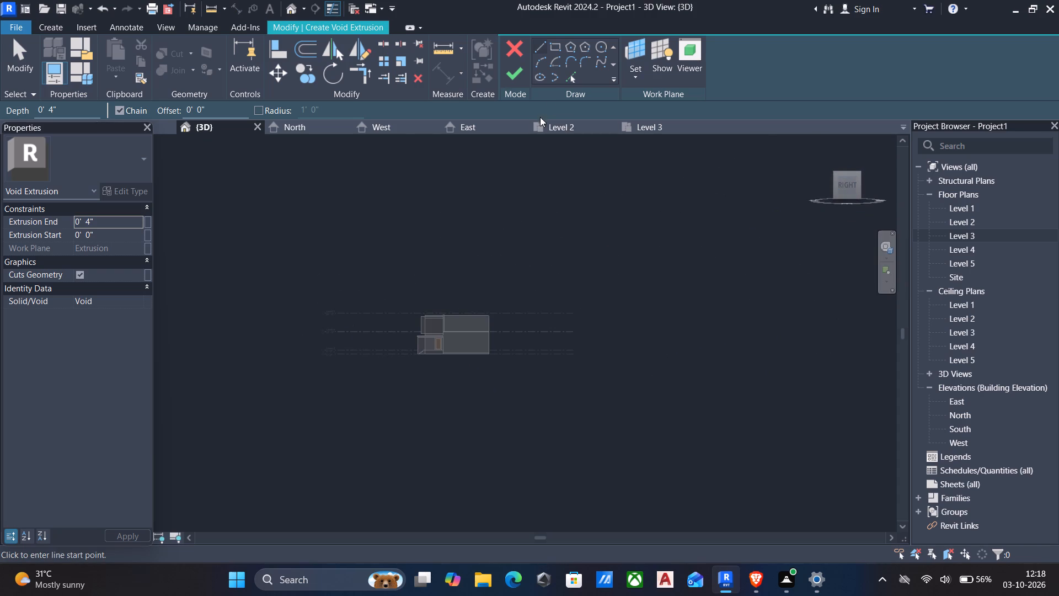
pyautogui.click(600, 49)
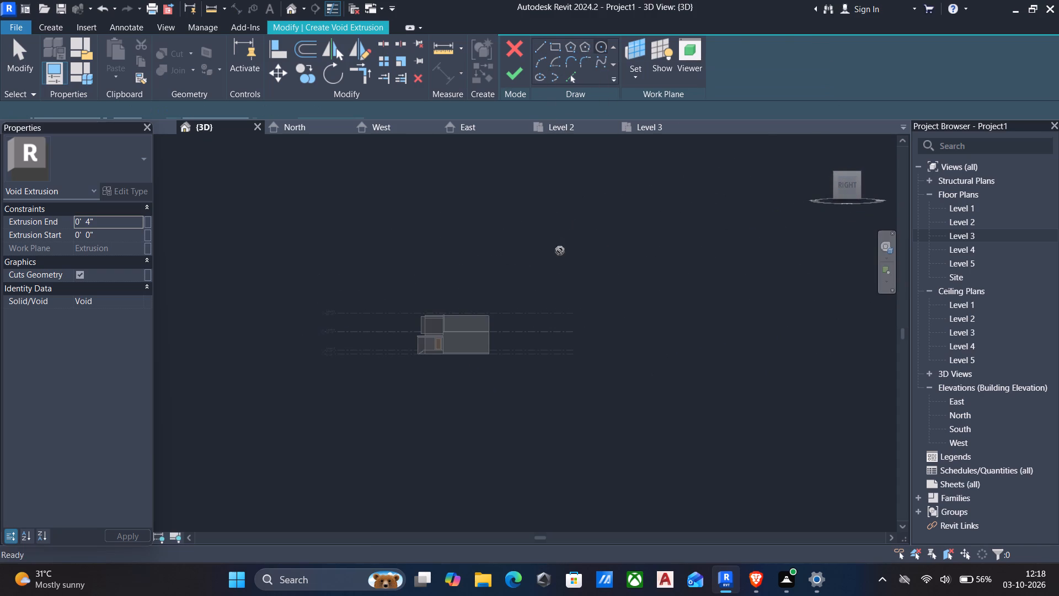
pyautogui.scroll(4, 417, 345)
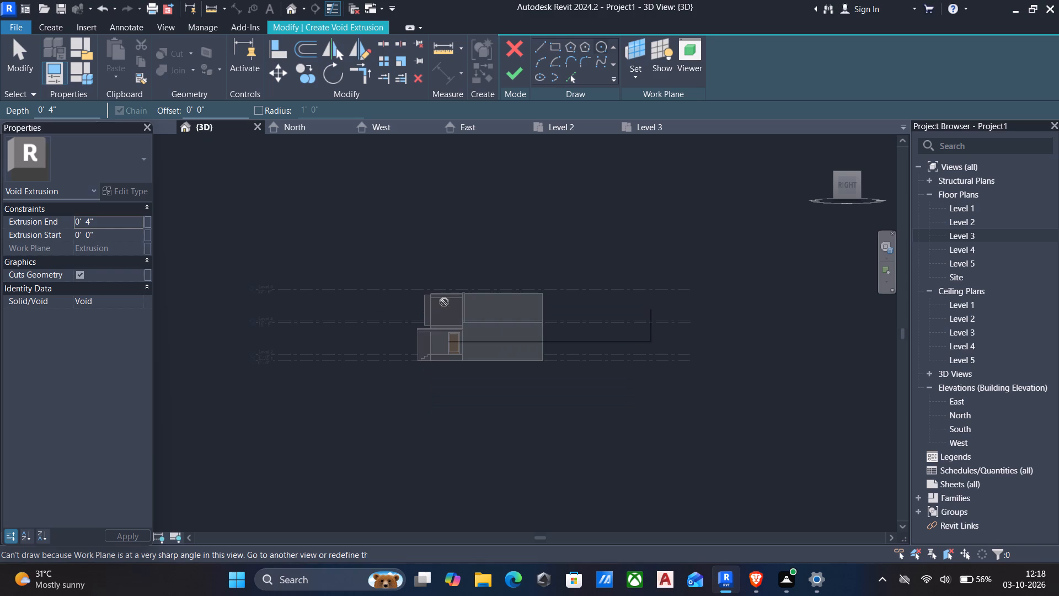
pyautogui.keyDown('shift'); pyautogui.moveTo(444, 302); pyautogui.dragTo(507, 348, button='middle'); pyautogui.keyUp('shift')
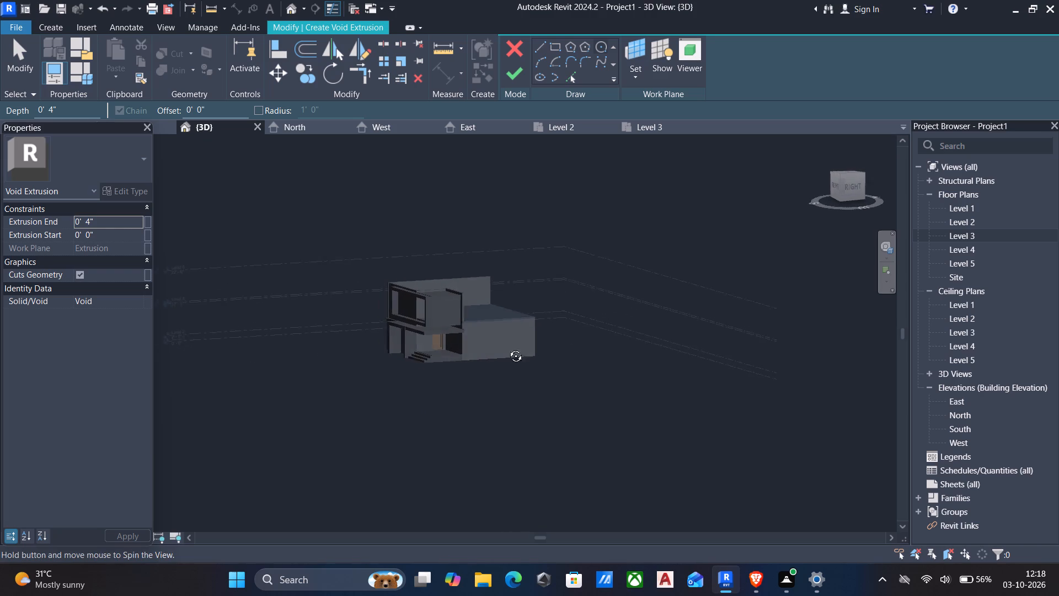
pyautogui.keyDown('shift'); pyautogui.moveTo(507, 348); pyautogui.dragTo(521, 359, button='middle'); pyautogui.keyUp('shift')
pyautogui.scroll(1, 574, 276)
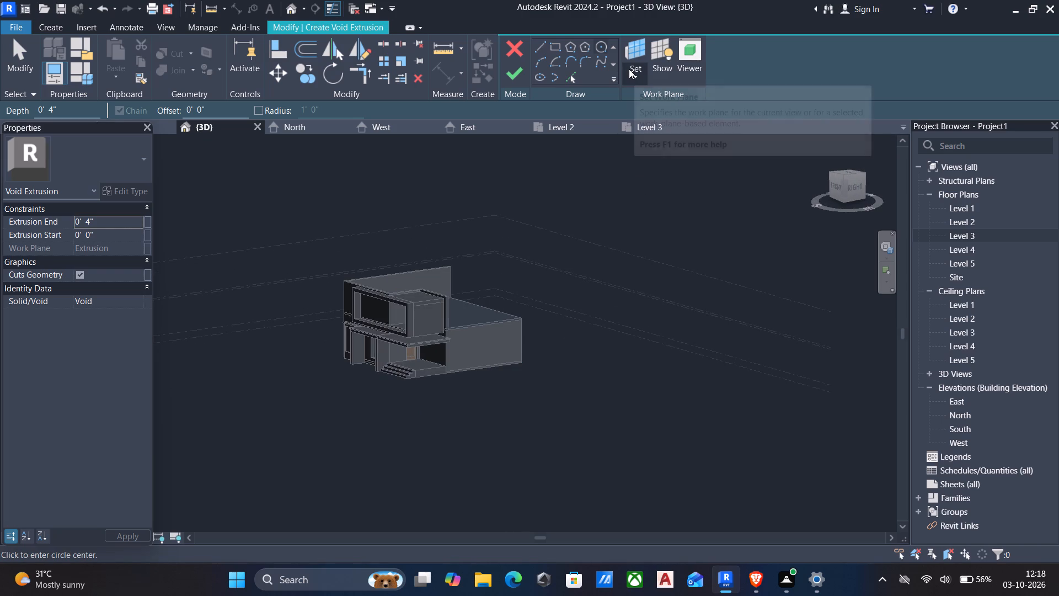
pyautogui.click(629, 69)
pyautogui.click(657, 126)
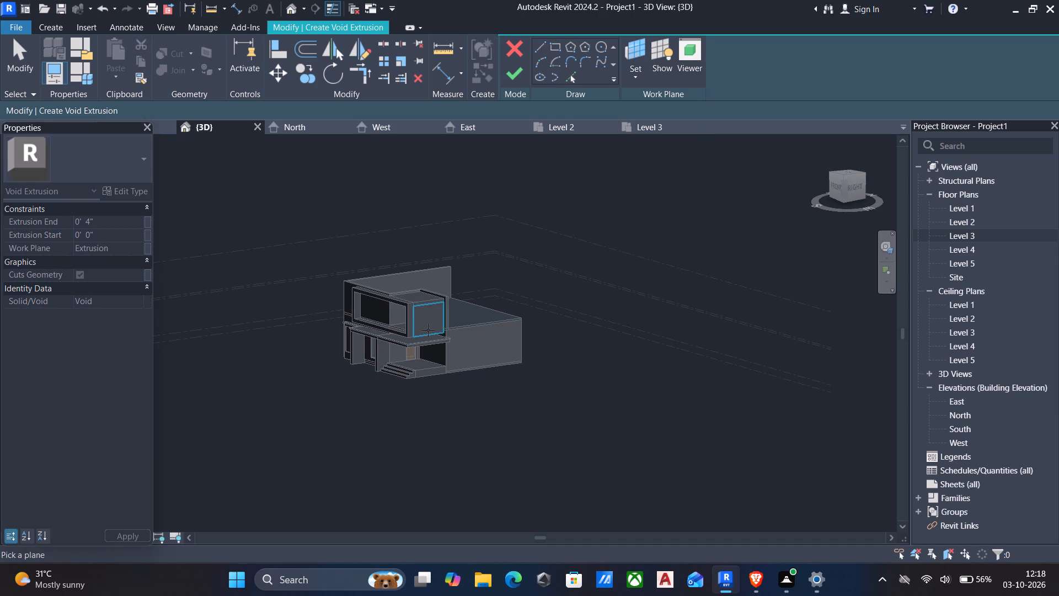
pyautogui.scroll(1, 428, 331)
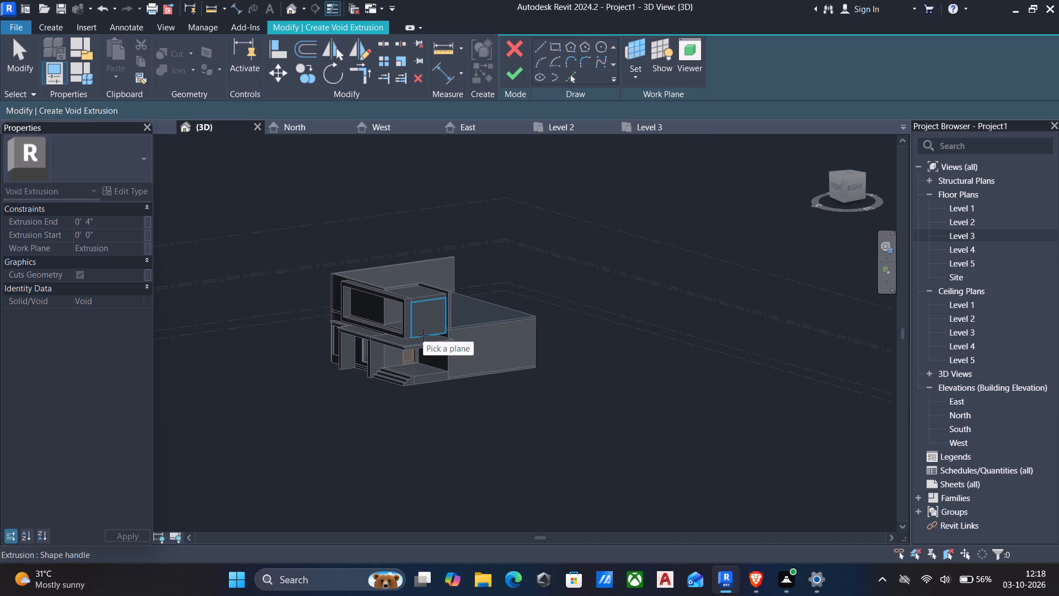
pyautogui.click(423, 336)
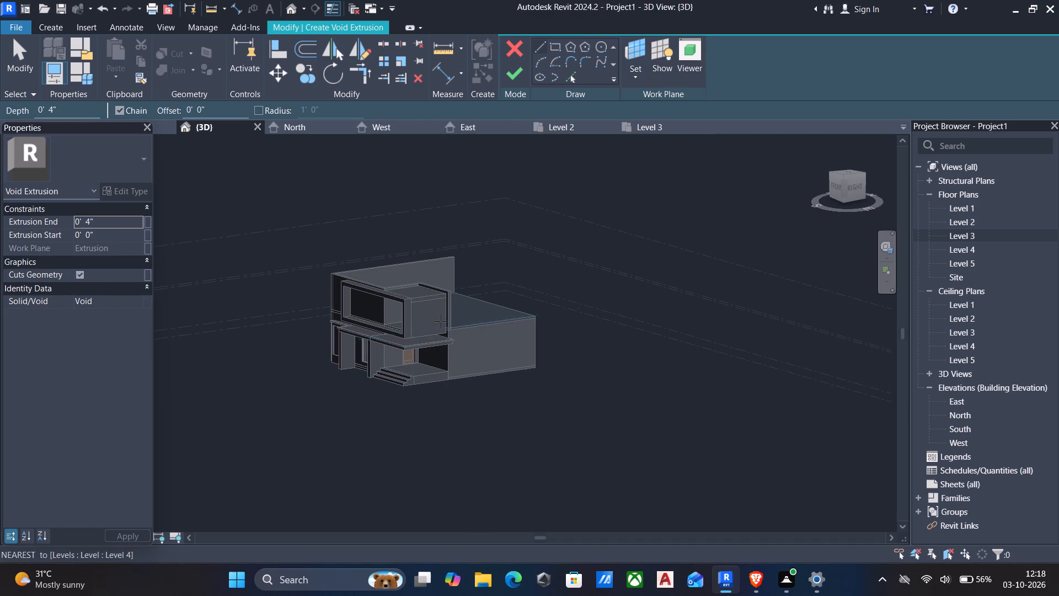
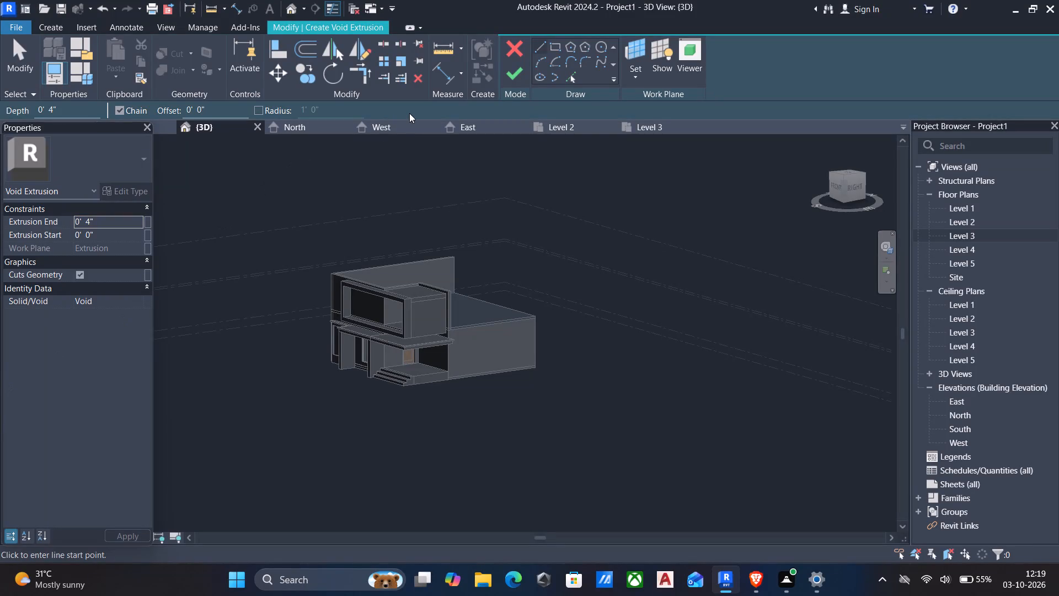
# Sketch a circle of about 1'-3" radius on the upper box's side face as the void profile and finish the sketch.
pyautogui.click(601, 45)
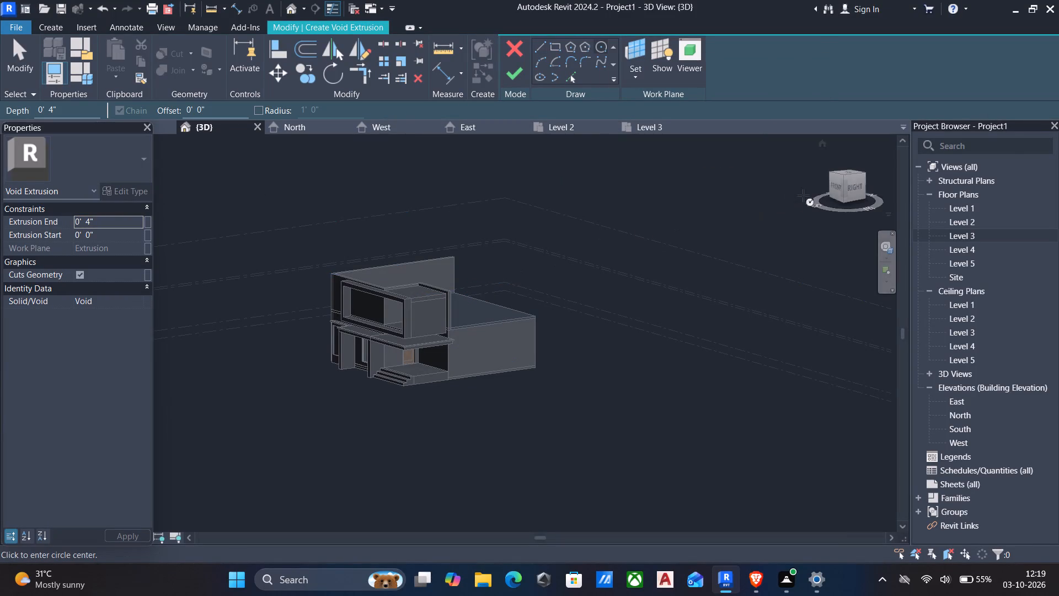
pyautogui.click(851, 186)
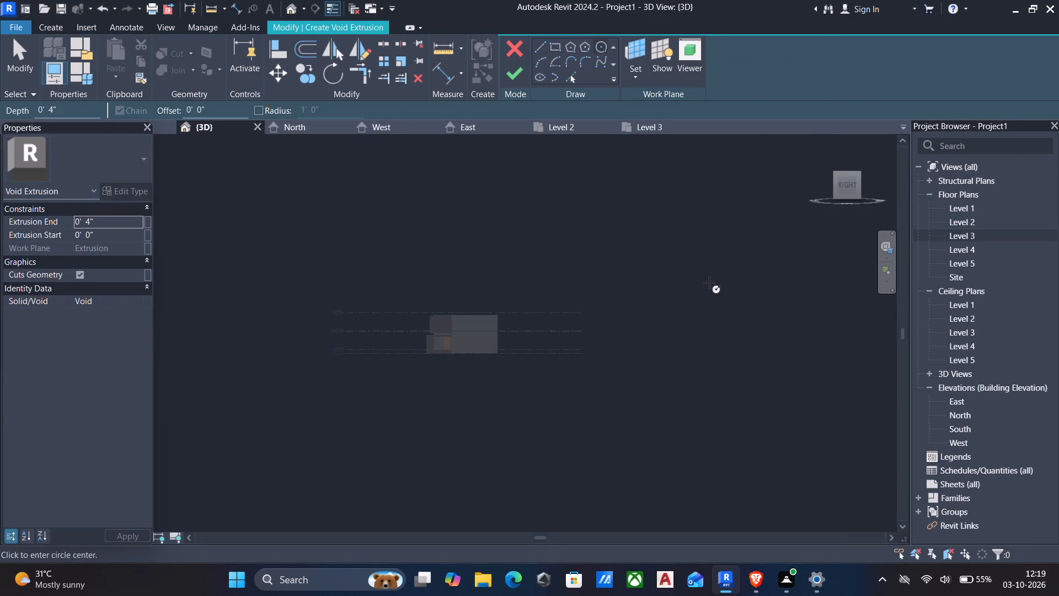
pyautogui.scroll(5, 457, 325)
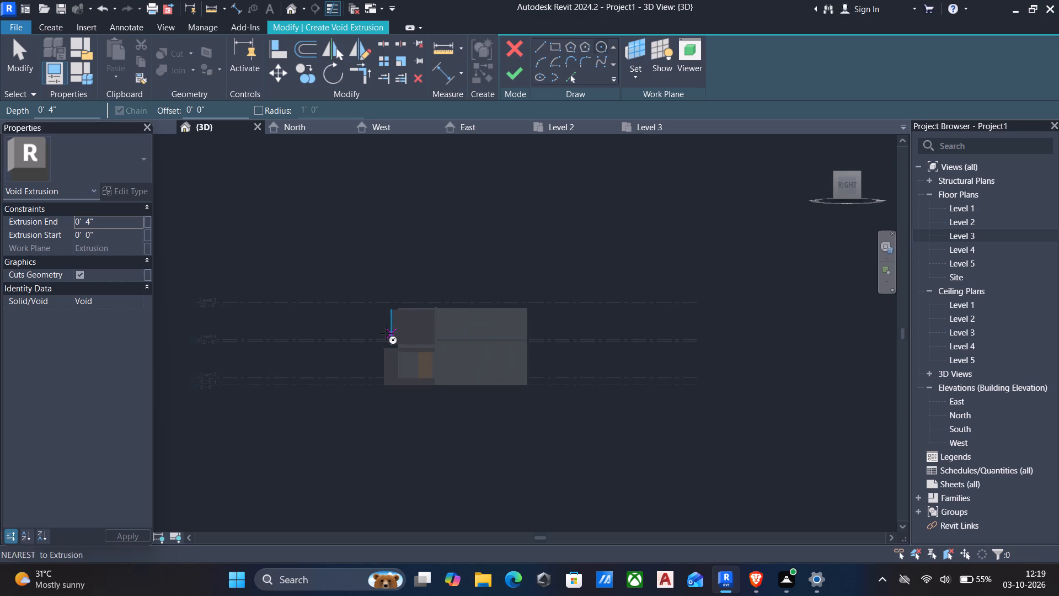
pyautogui.scroll(3, 393, 333)
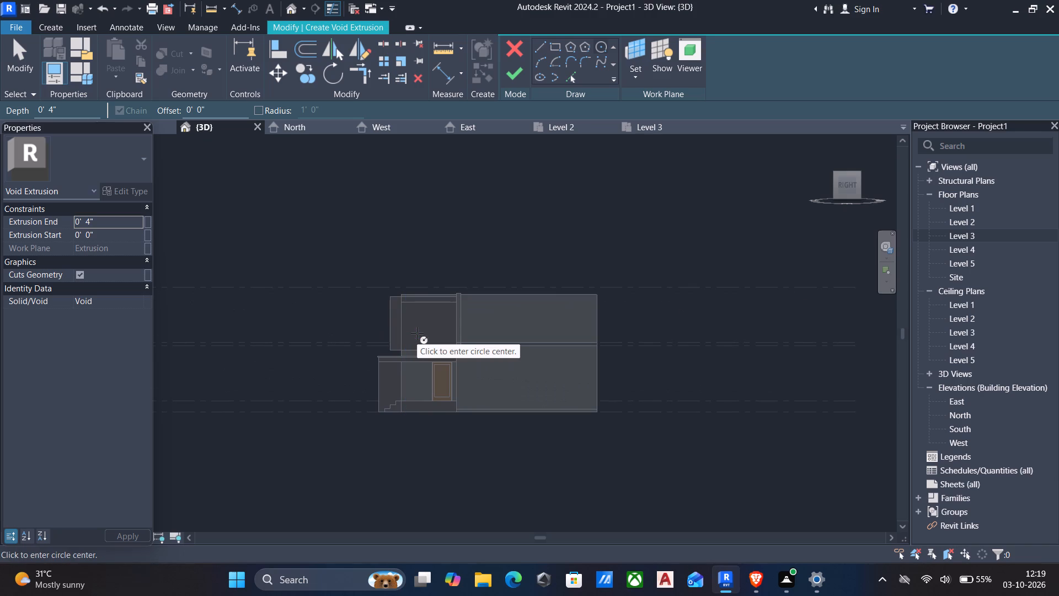
pyautogui.scroll(3, 421, 334)
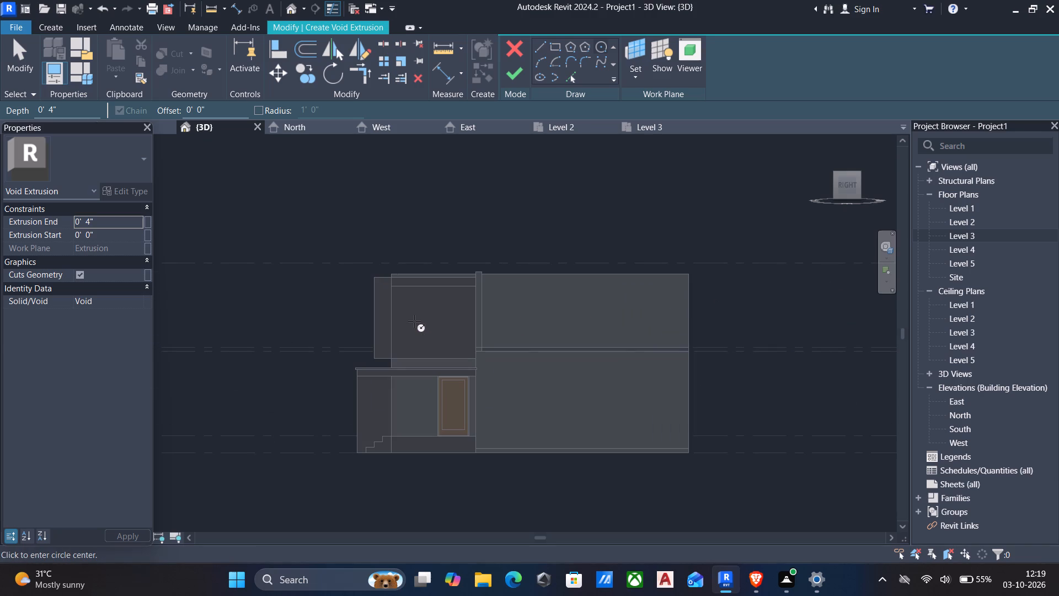
pyautogui.click(414, 321)
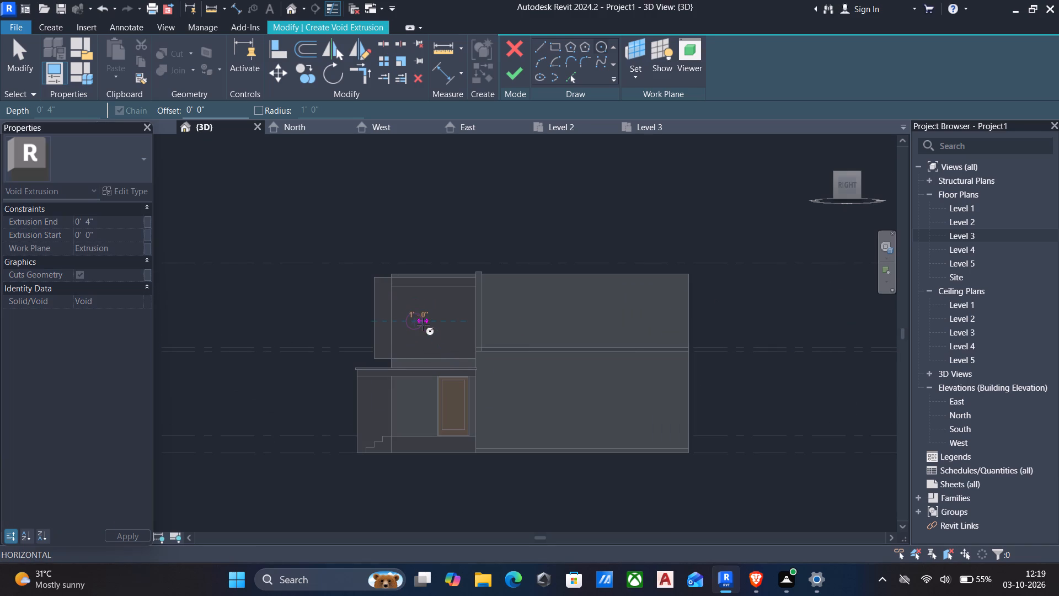
pyautogui.scroll(3, 422, 325)
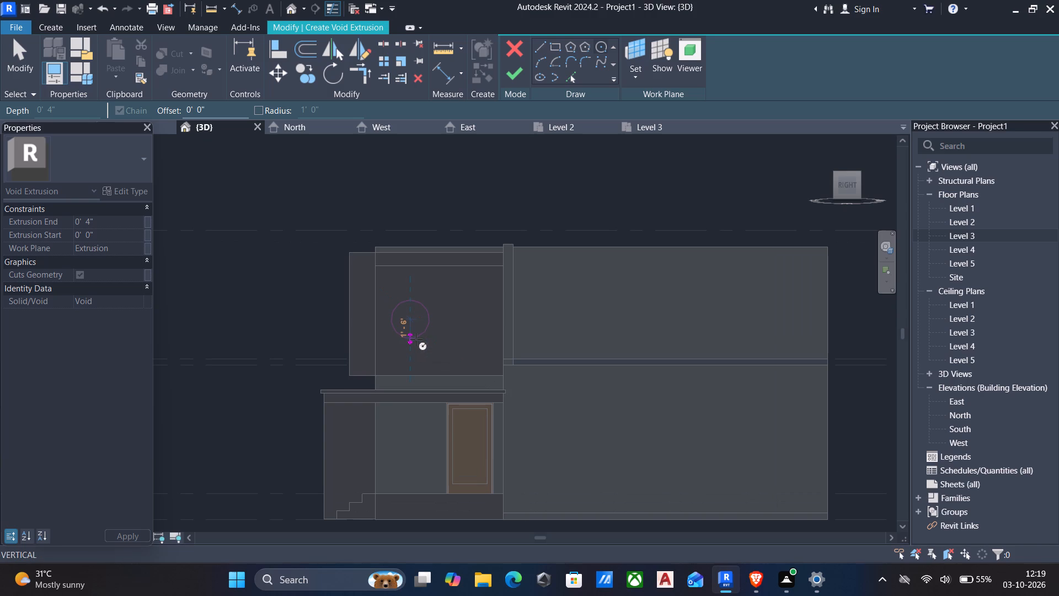
pyautogui.scroll(2, 416, 335)
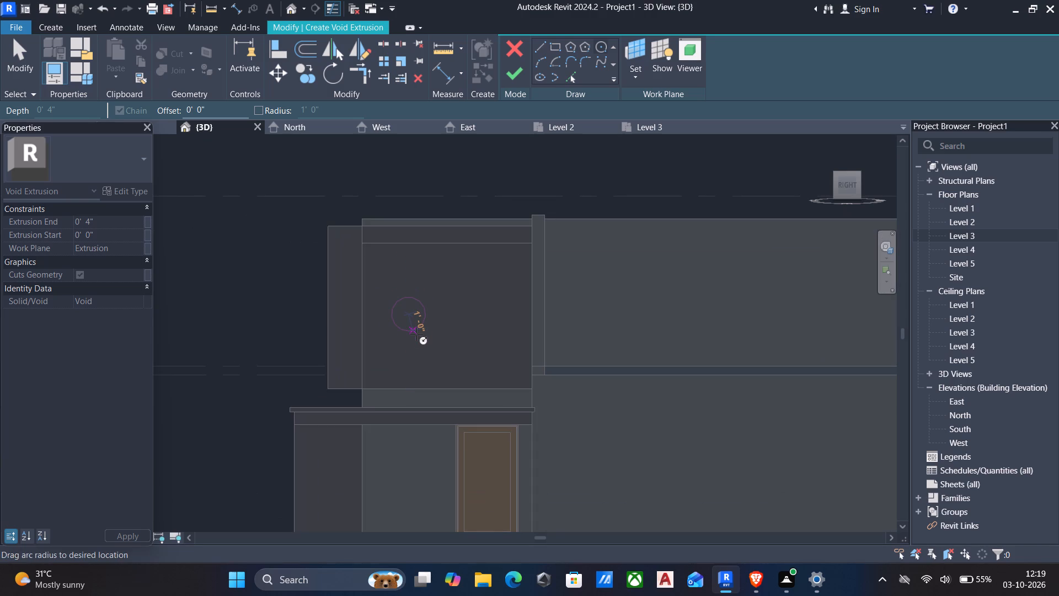
pyautogui.scroll(3, 418, 334)
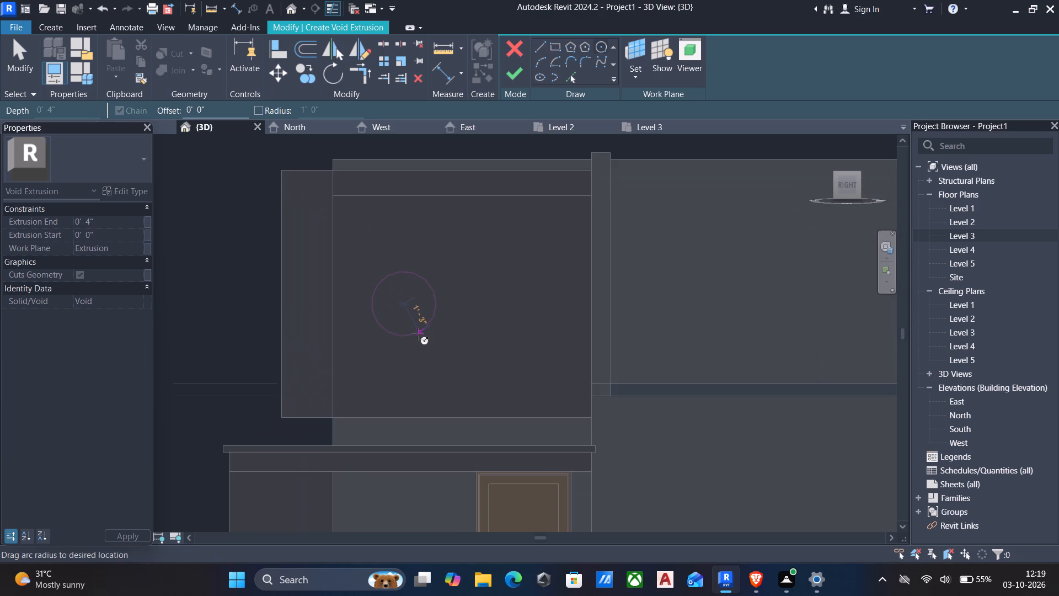
pyautogui.click(418, 334)
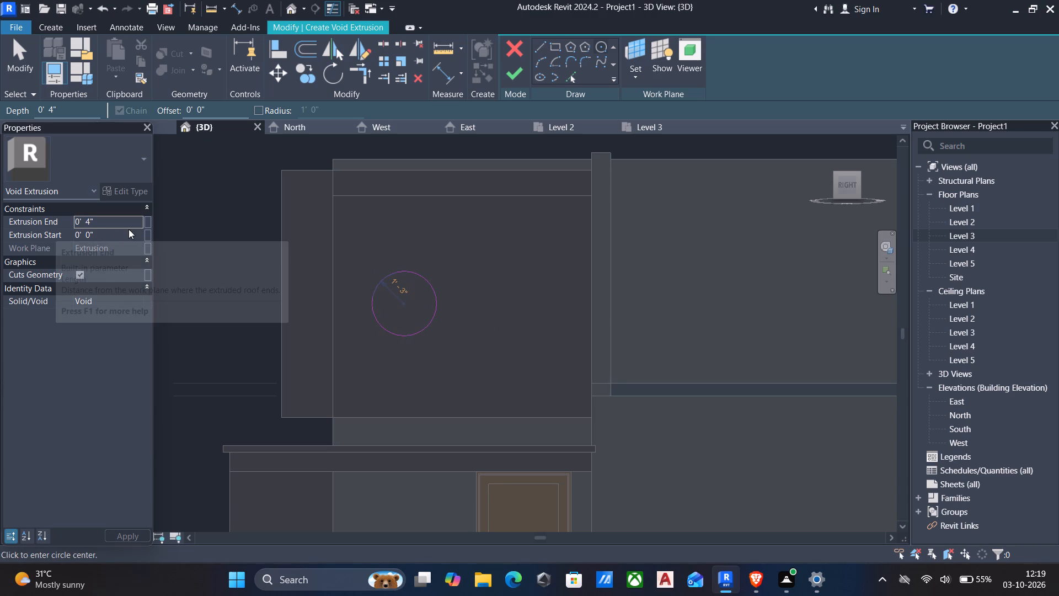
pyautogui.click(517, 76)
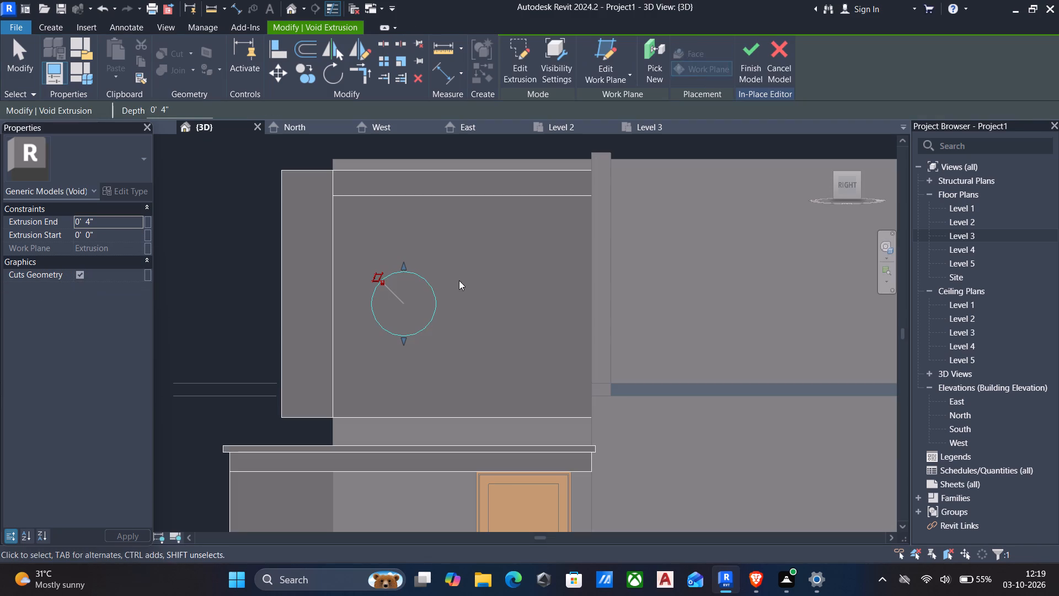
# Set the circular void's extrusion end to 1' and finish the in-place model, dismissing the save reminder without saving.
pyautogui.scroll(-2, 419, 291)
pyautogui.keyDown('shift'); pyautogui.moveTo(505, 289); pyautogui.dragTo(618, 292, button='middle'); pyautogui.keyUp('shift')
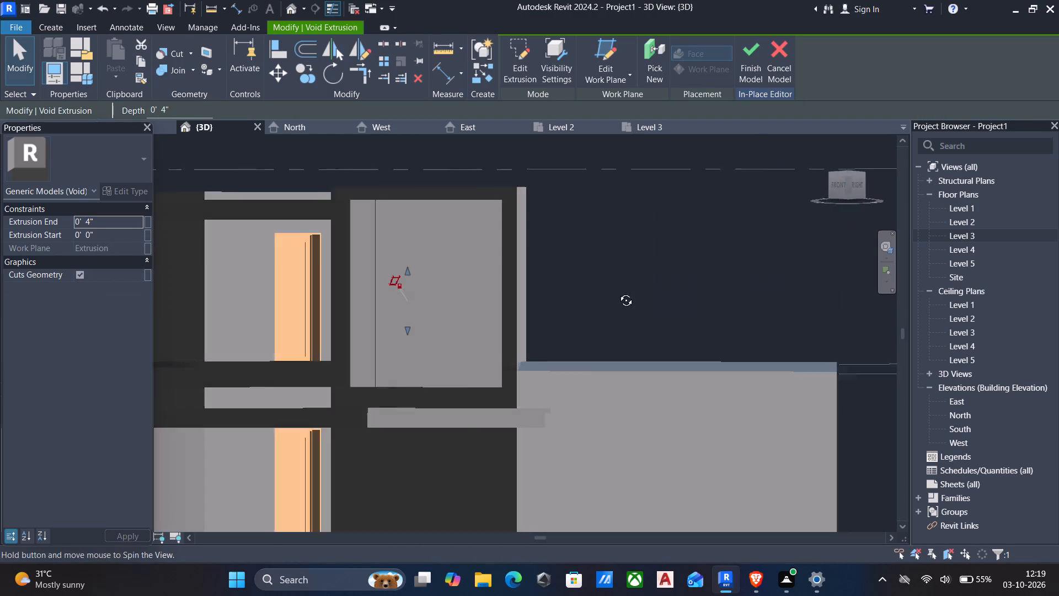
pyautogui.keyDown('shift'); pyautogui.moveTo(618, 292); pyautogui.dragTo(667, 366, button='middle'); pyautogui.keyUp('shift')
pyautogui.click(137, 222)
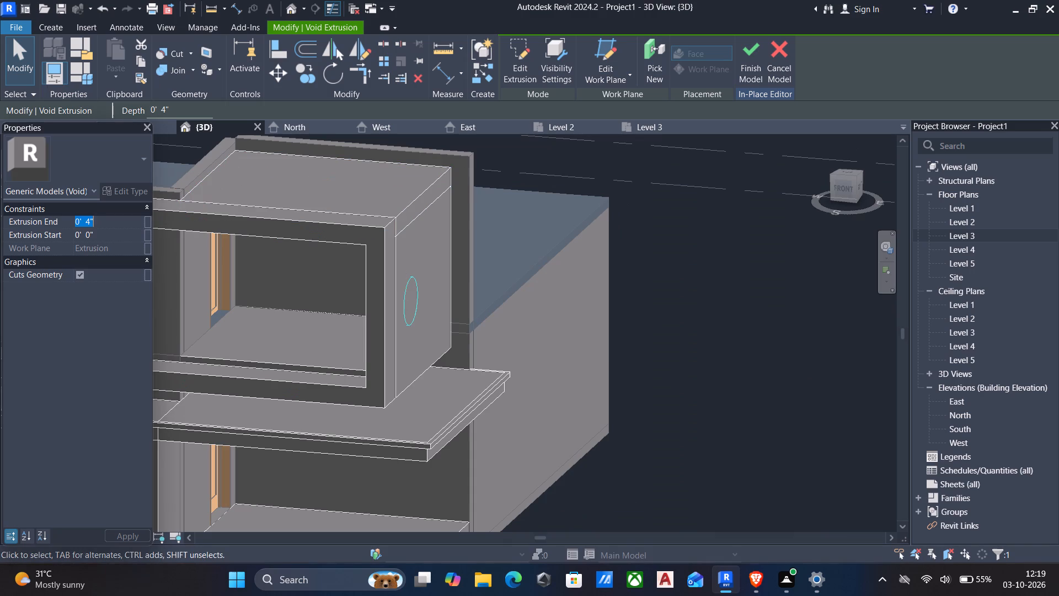
pyautogui.write("1'")
pyautogui.press('Return')
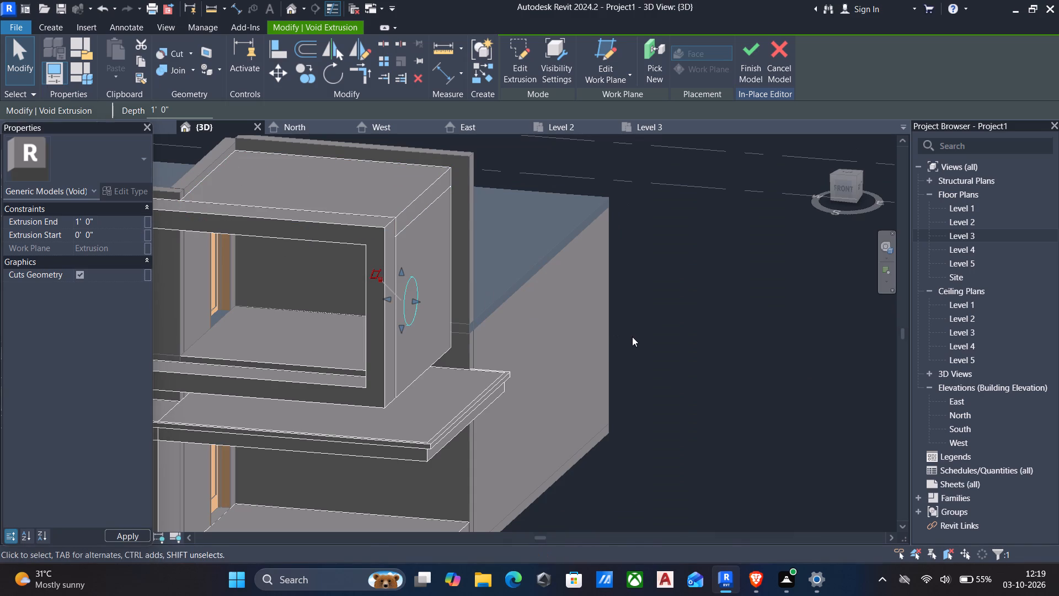
pyautogui.click(759, 52)
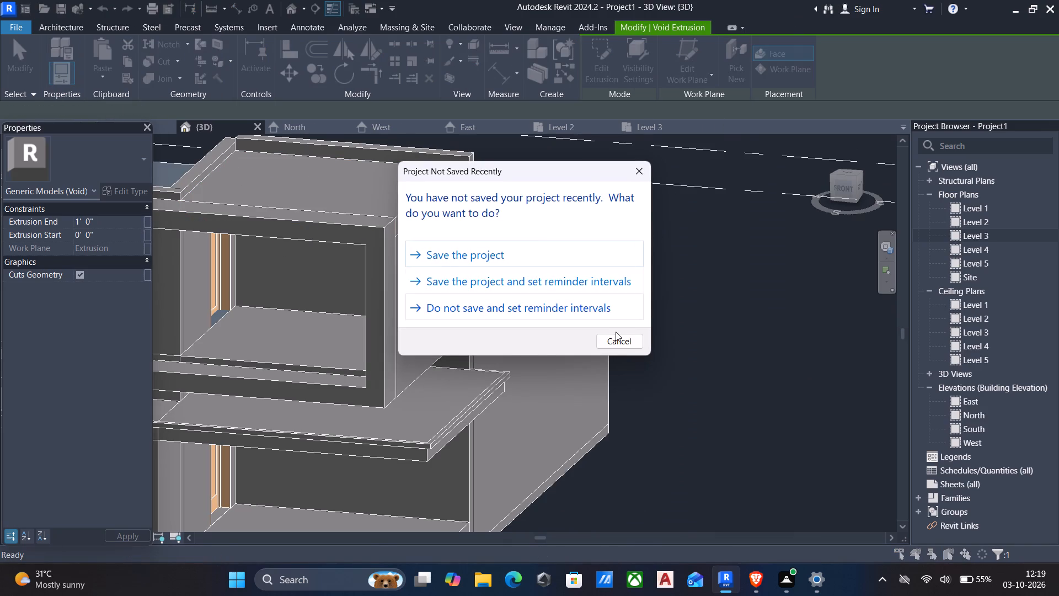
pyautogui.click(620, 338)
# Reopen the in-place generic model and edit the sketch of the circular void in the upper box's side face.
pyautogui.keyDown('shift'); pyautogui.moveTo(623, 338); pyautogui.dragTo(442, 329, button='middle'); pyautogui.keyUp('shift')
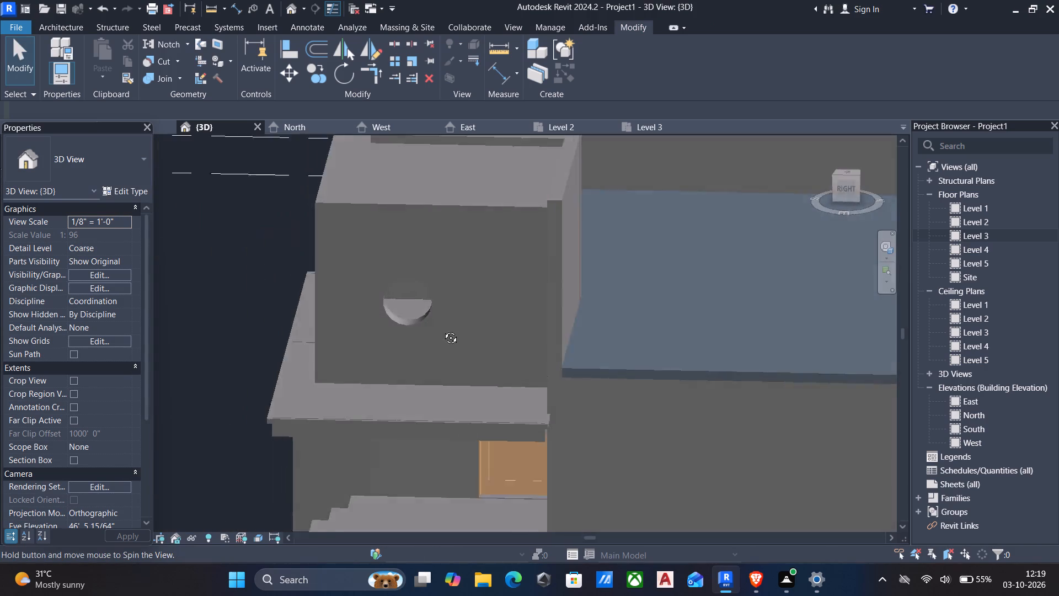
pyautogui.keyDown('shift'); pyautogui.moveTo(442, 329); pyautogui.dragTo(505, 284, button='middle'); pyautogui.keyUp('shift')
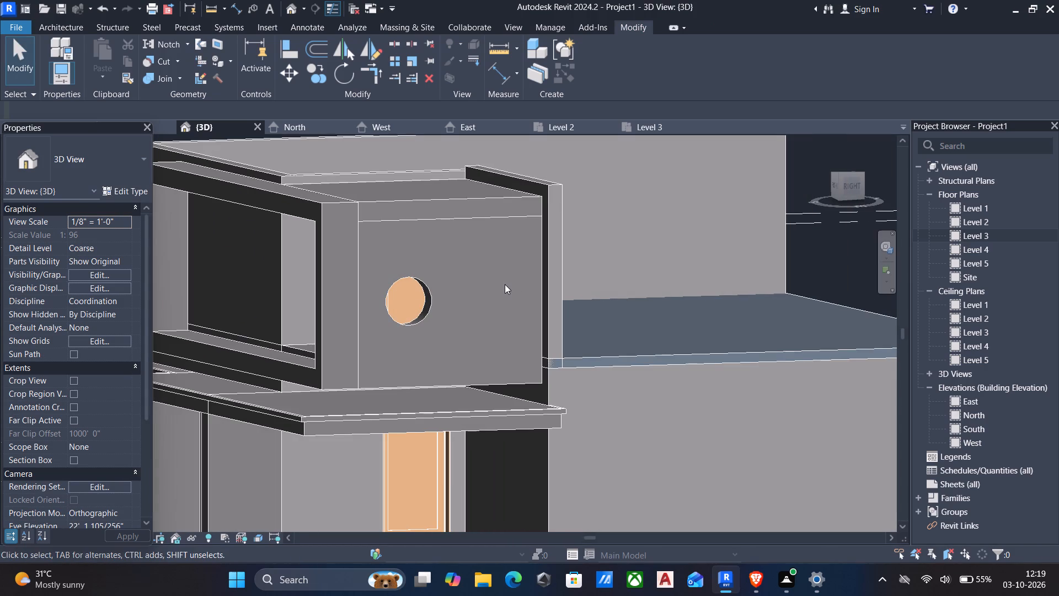
pyautogui.click(410, 322)
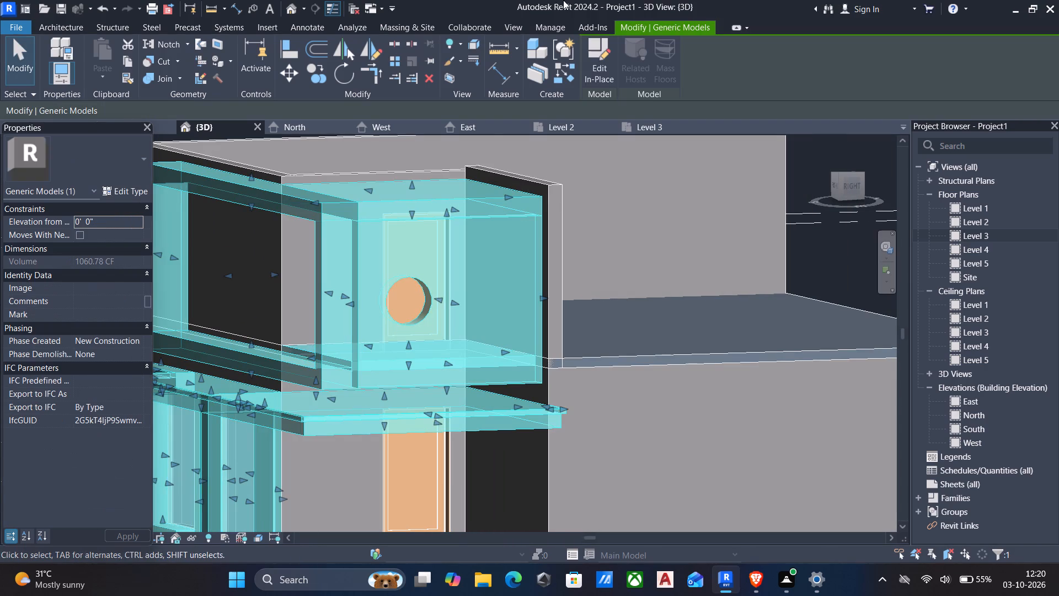
pyautogui.click(603, 62)
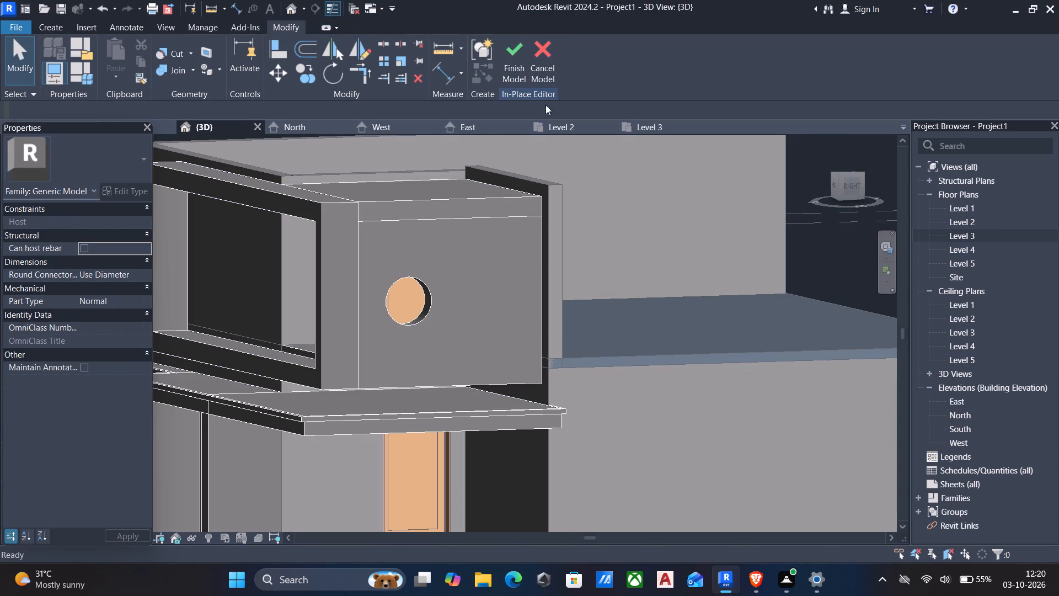
pyautogui.click(397, 285)
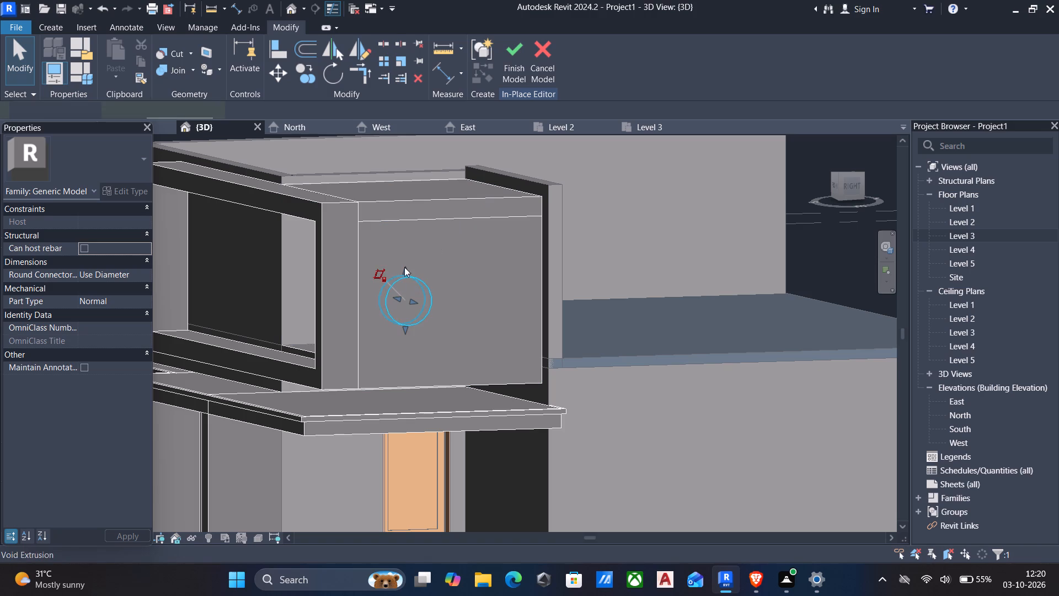
pyautogui.click(515, 30)
pyautogui.click(520, 49)
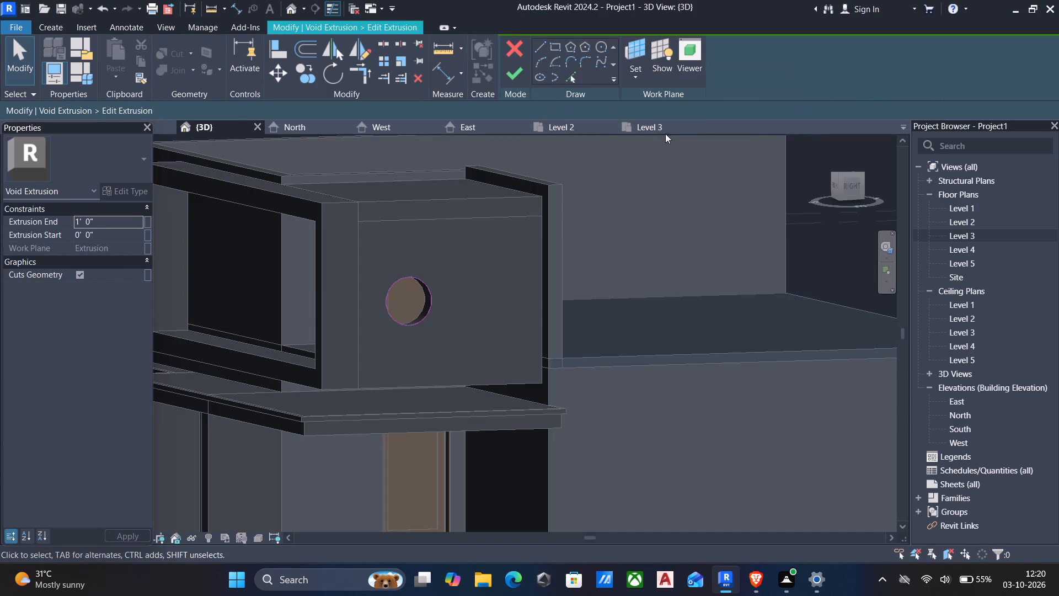
# Add a concentric inner circle of 1'-2" radius to the void sketch using a 1" offset, and finish the sketch and model.
pyautogui.click(849, 190)
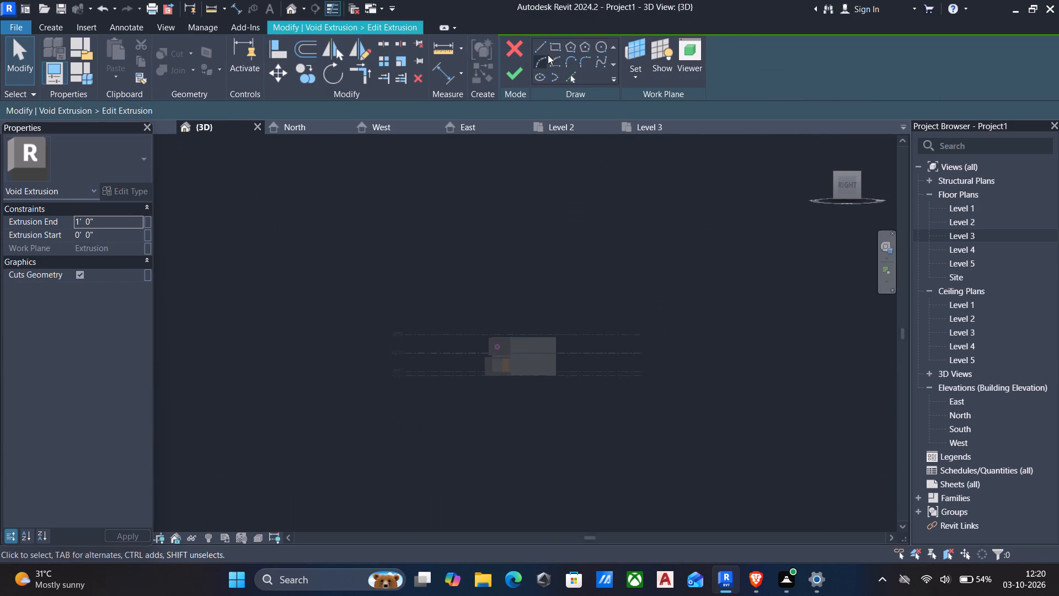
pyautogui.click(598, 46)
pyautogui.scroll(4, 436, 326)
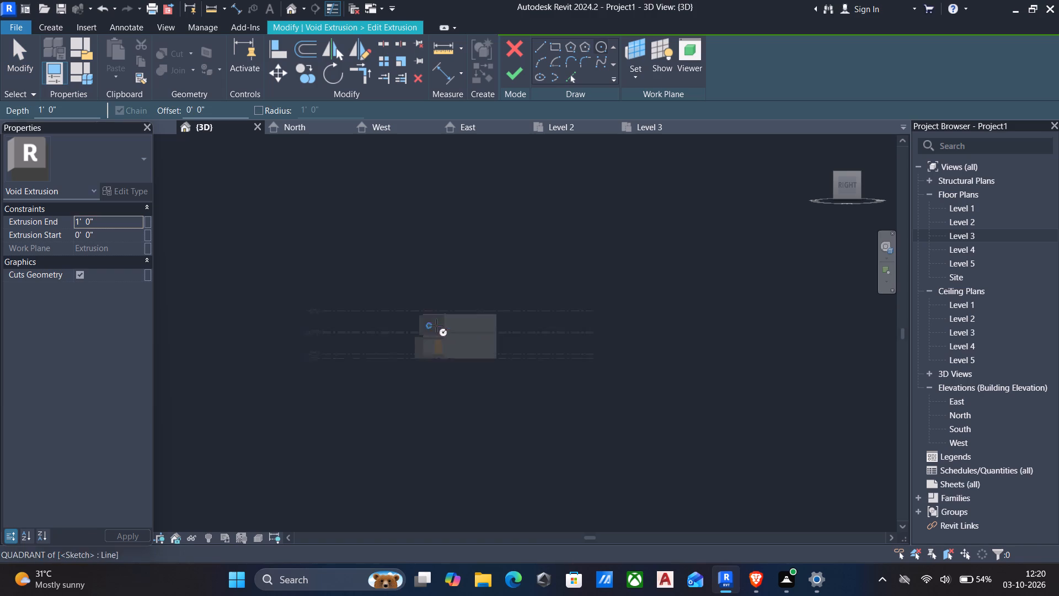
pyautogui.scroll(1, 436, 326)
pyautogui.scroll(5, 390, 340)
pyautogui.scroll(6, 468, 314)
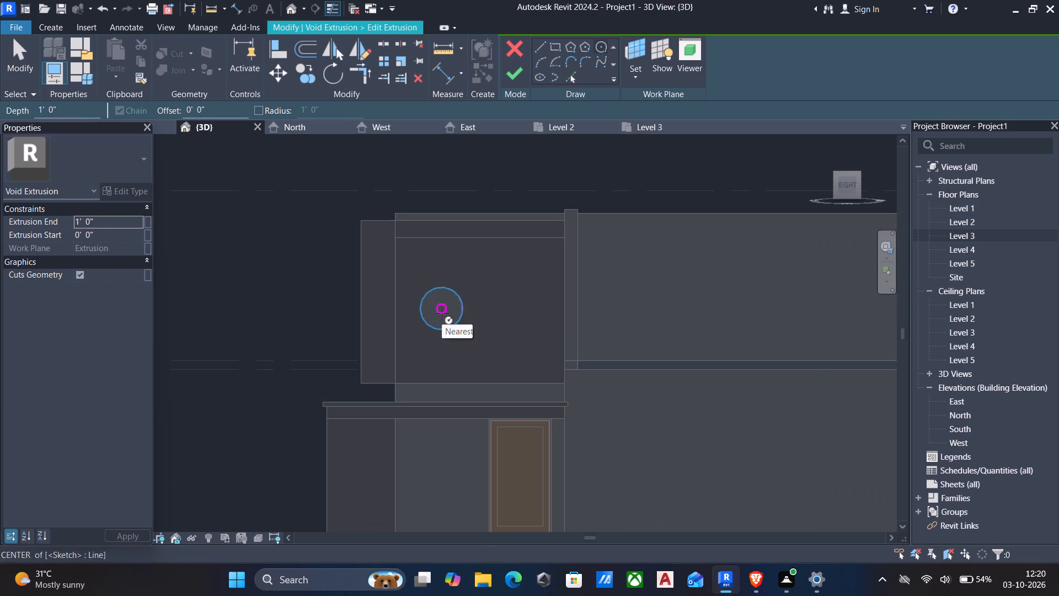
pyautogui.moveTo(213, 112); pyautogui.dragTo(97, 100)
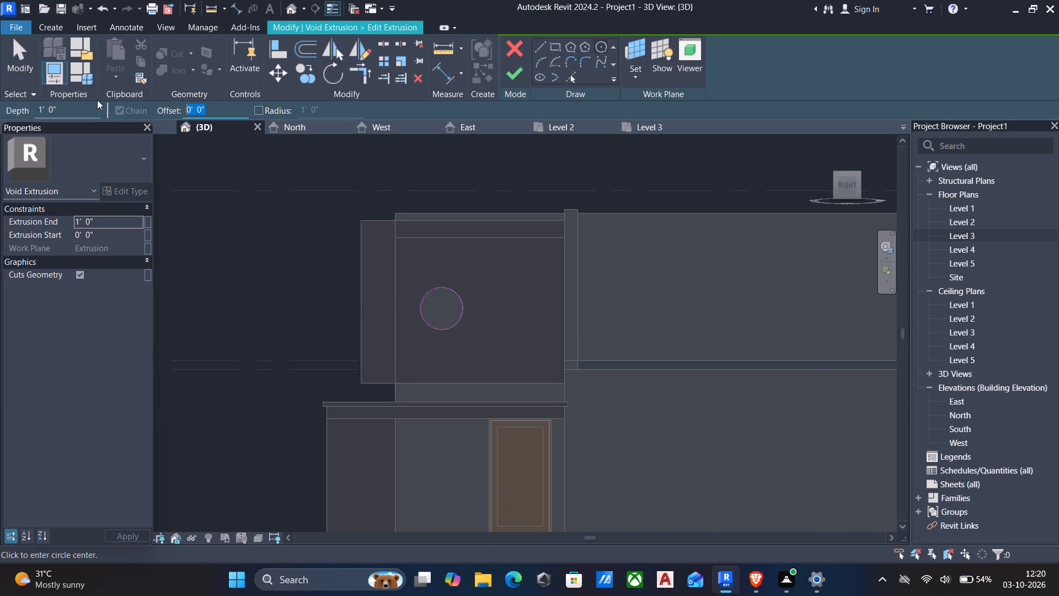
pyautogui.write('1"')
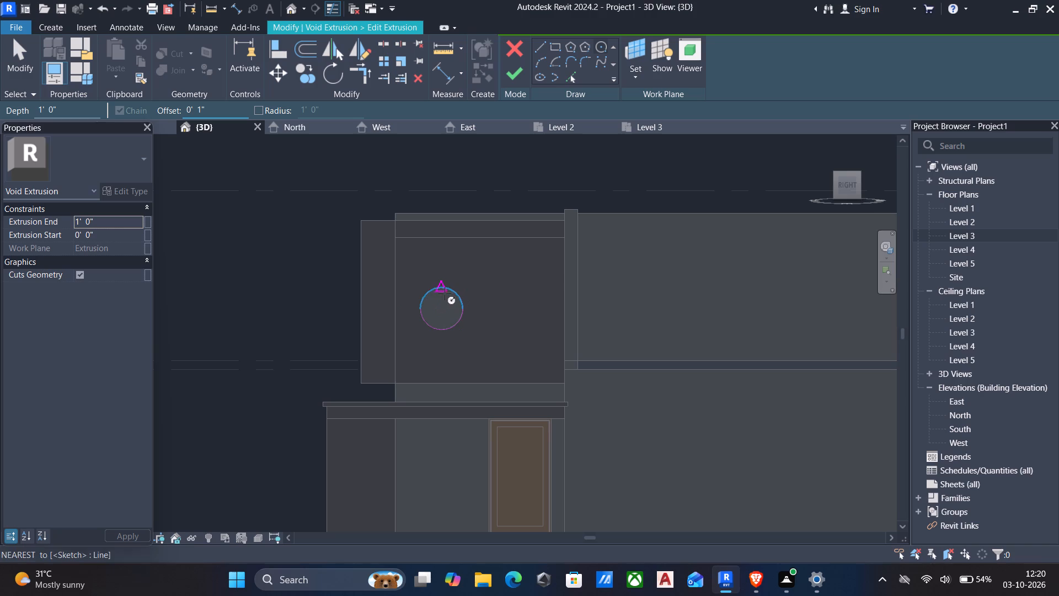
pyautogui.click(442, 310)
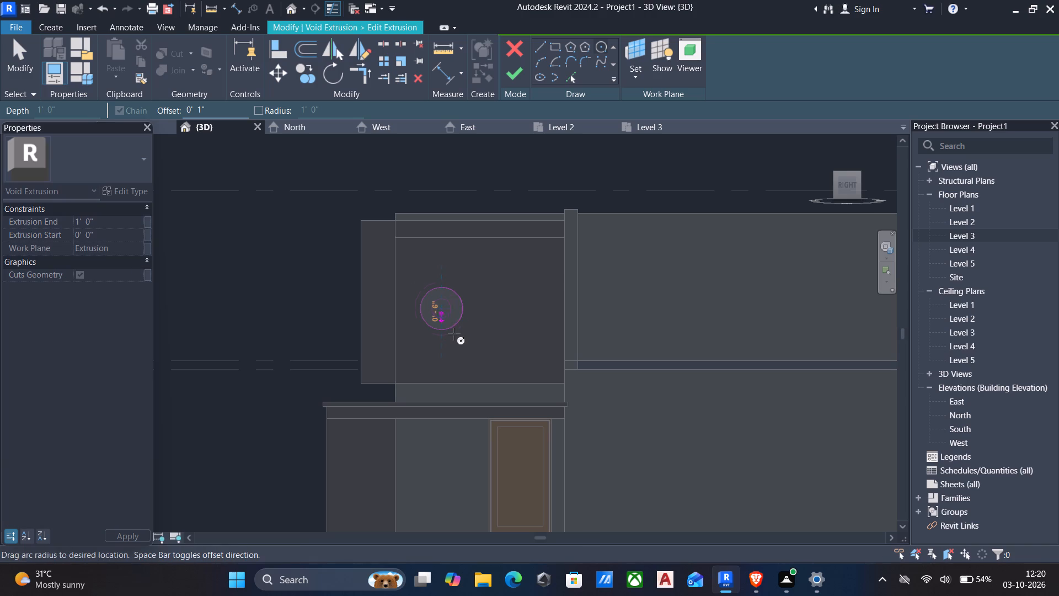
pyautogui.scroll(2, 454, 334)
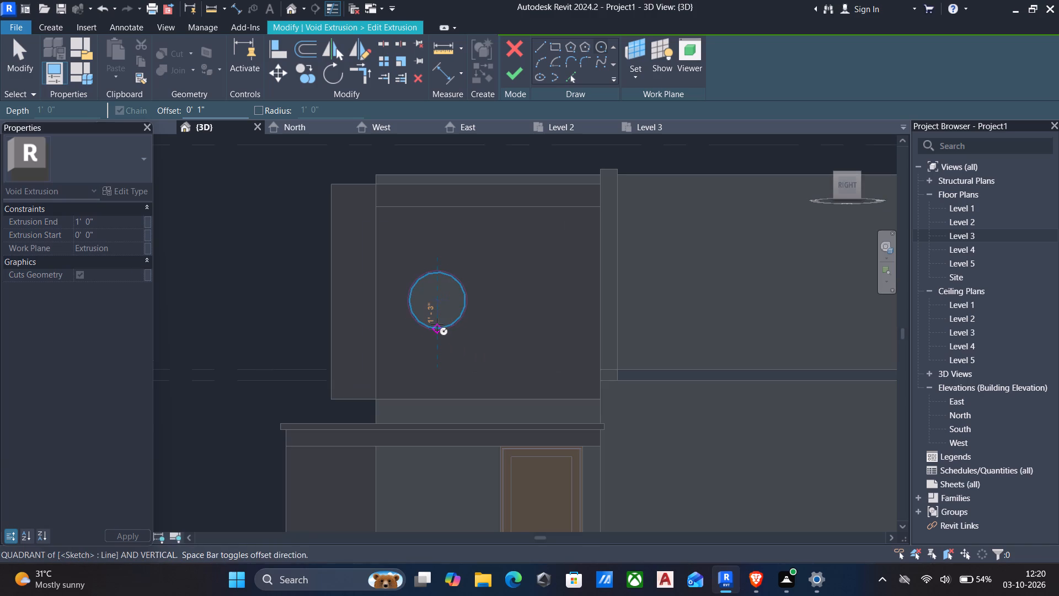
pyautogui.scroll(4, 437, 324)
pyautogui.click(437, 324)
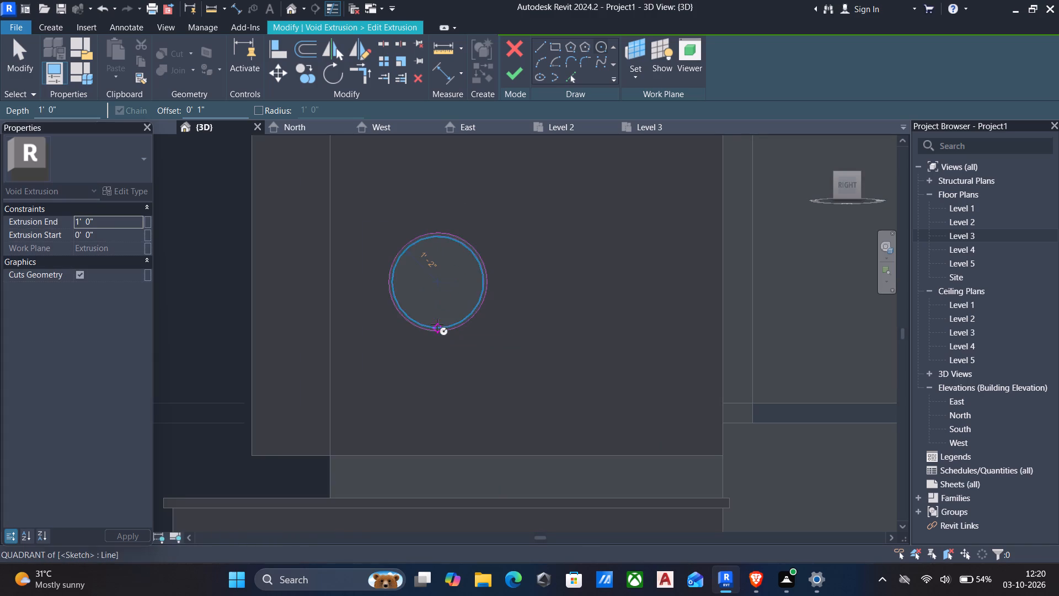
pyautogui.click(508, 75)
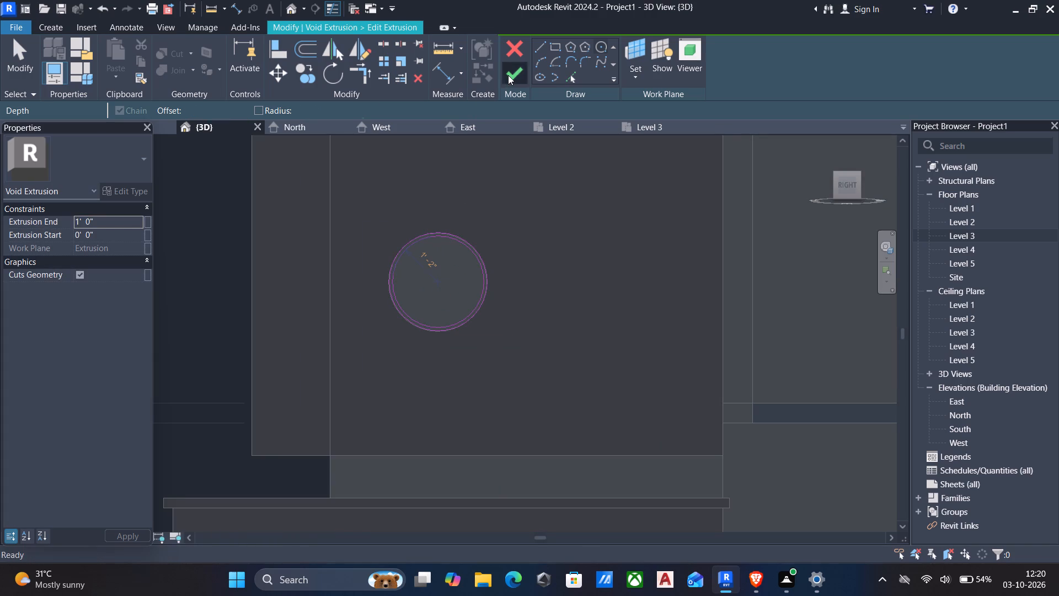
pyautogui.scroll(-4, 469, 172)
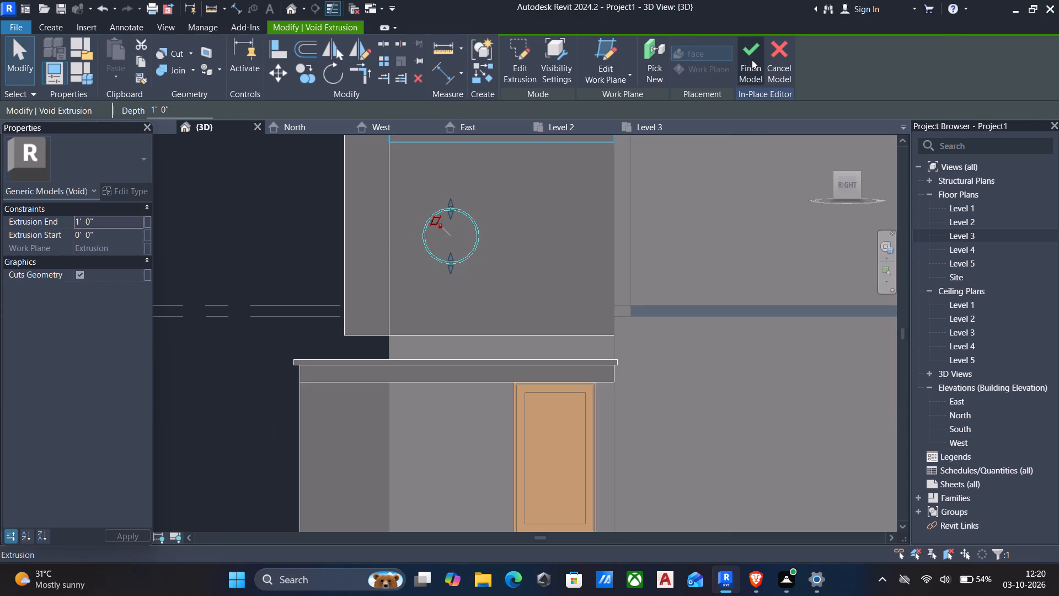
pyautogui.click(752, 59)
# Reopen the in-place generic model containing the upper box and its ring-shaped void for editing.
pyautogui.scroll(-3, 663, 184)
pyautogui.keyDown('shift'); pyautogui.moveTo(544, 238); pyautogui.dragTo(612, 322, button='middle'); pyautogui.keyUp('shift')
pyautogui.scroll(5, 549, 246)
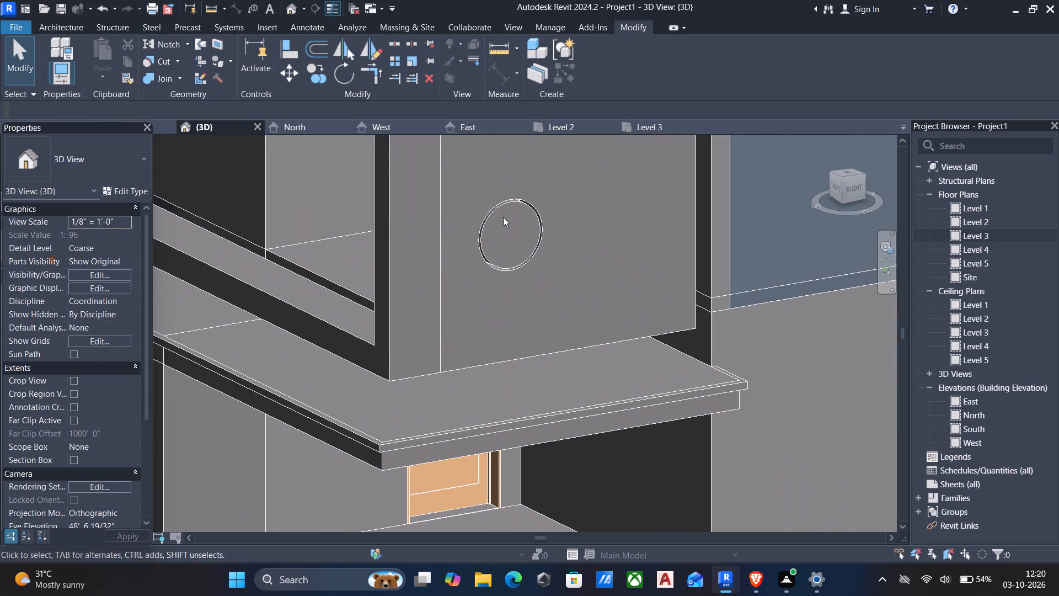
pyautogui.click(504, 210)
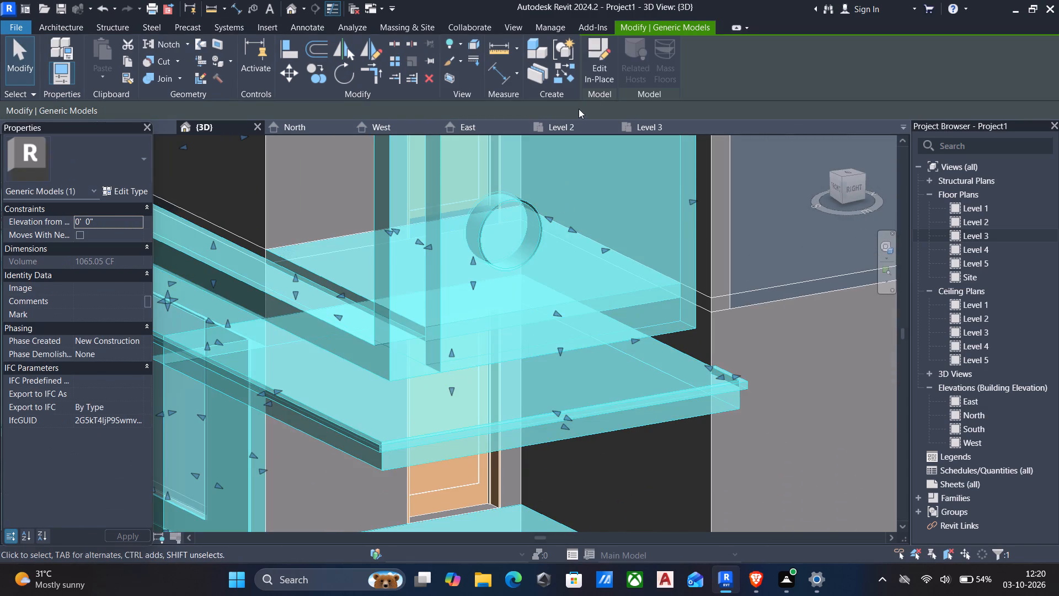
pyautogui.click(598, 68)
pyautogui.scroll(5, 467, 243)
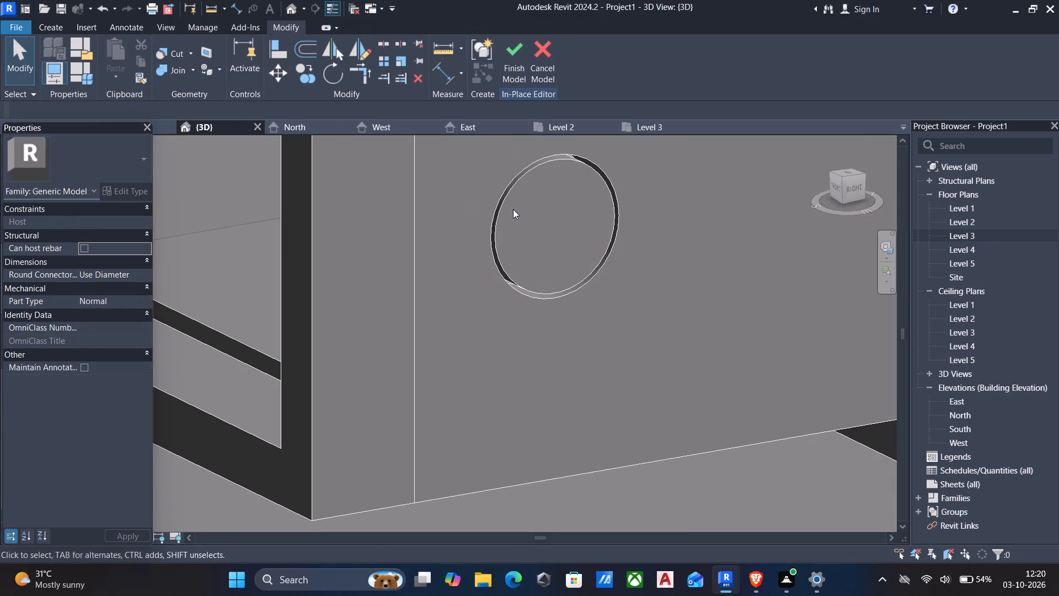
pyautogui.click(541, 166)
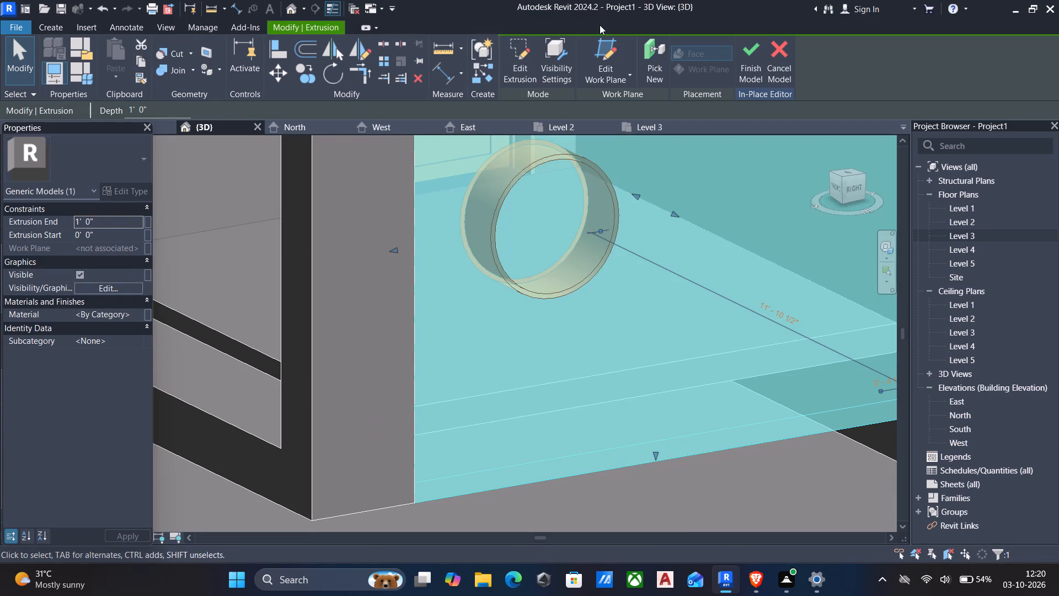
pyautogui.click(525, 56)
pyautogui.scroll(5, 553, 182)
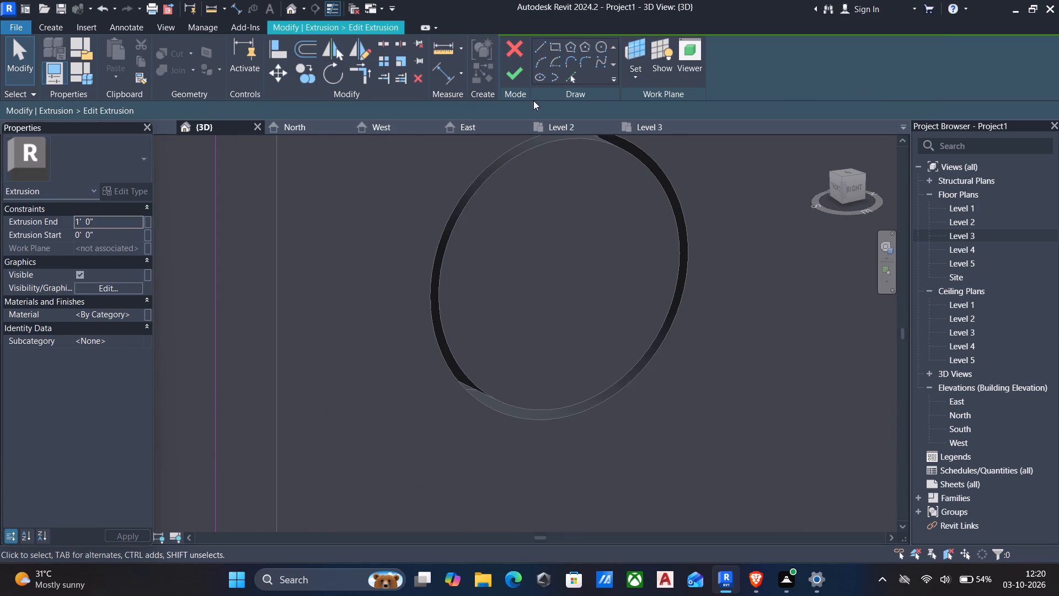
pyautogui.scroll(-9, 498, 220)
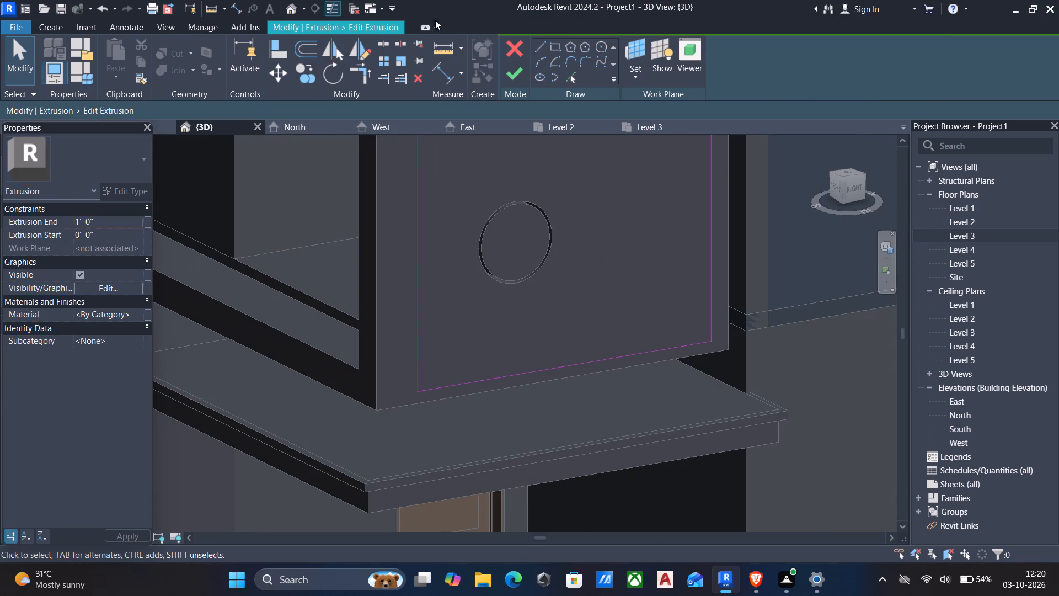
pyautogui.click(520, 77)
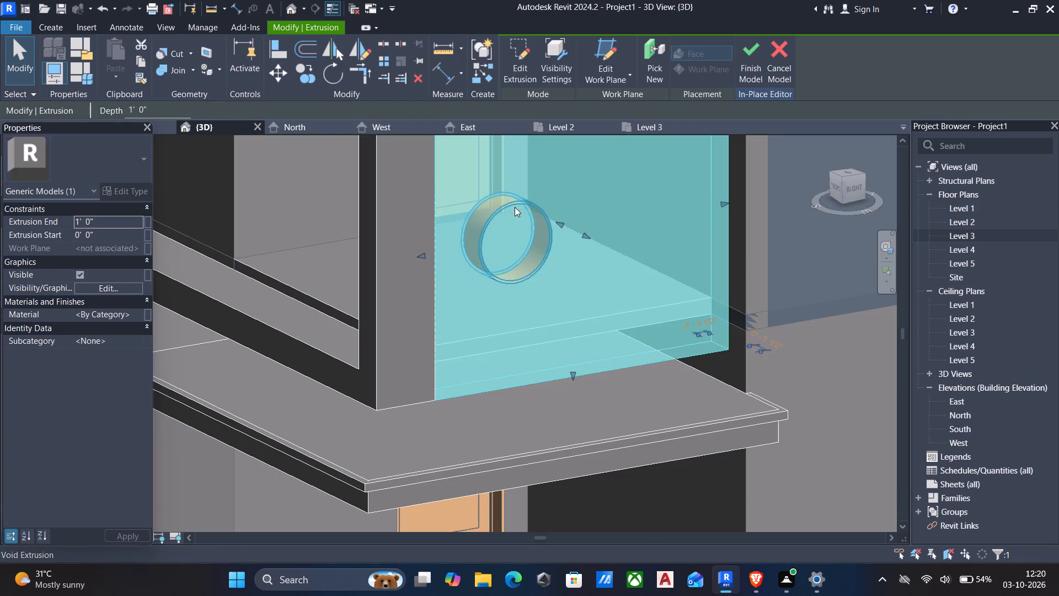
# Delete the outer 1'-3" radius circle from the ring void's sketch, keeping the inner circle, and finish the sketch and model.
pyautogui.click(515, 207)
pyautogui.click(518, 57)
pyautogui.scroll(4, 519, 211)
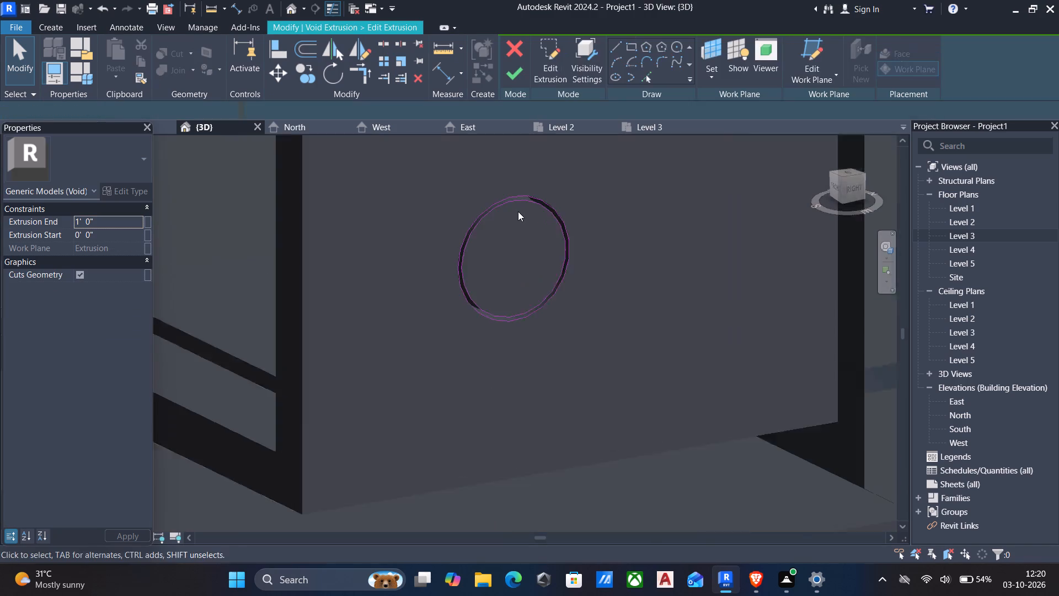
pyautogui.click(504, 201)
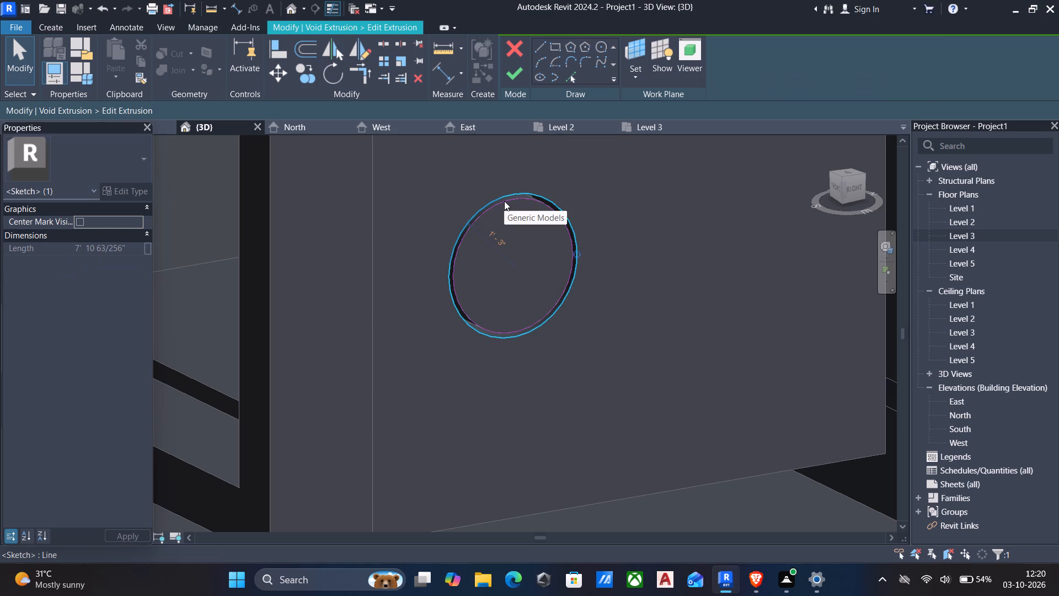
pyautogui.press('Delete')
pyautogui.click(511, 71)
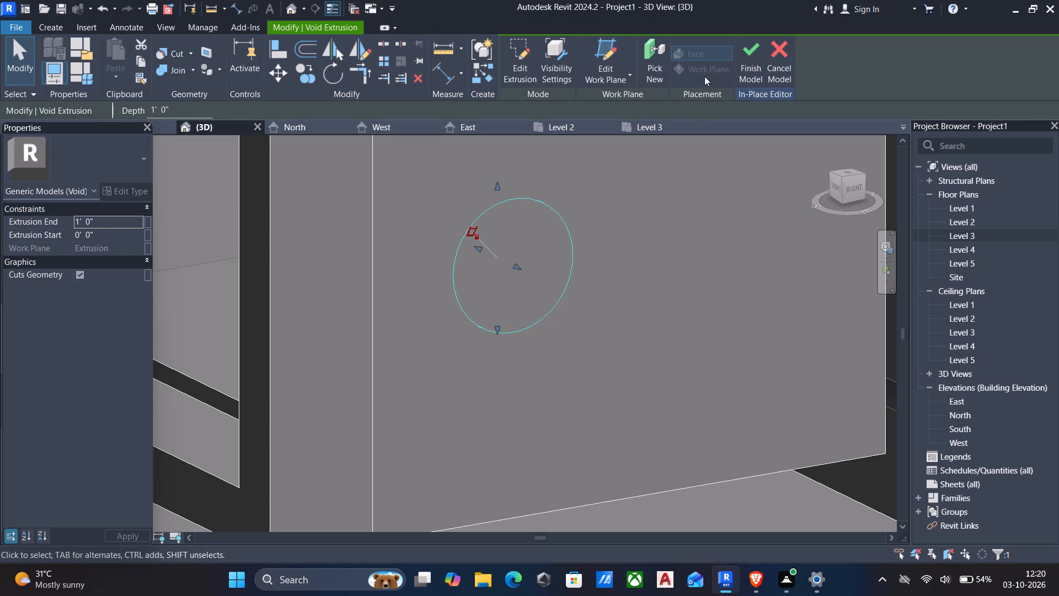
pyautogui.click(756, 48)
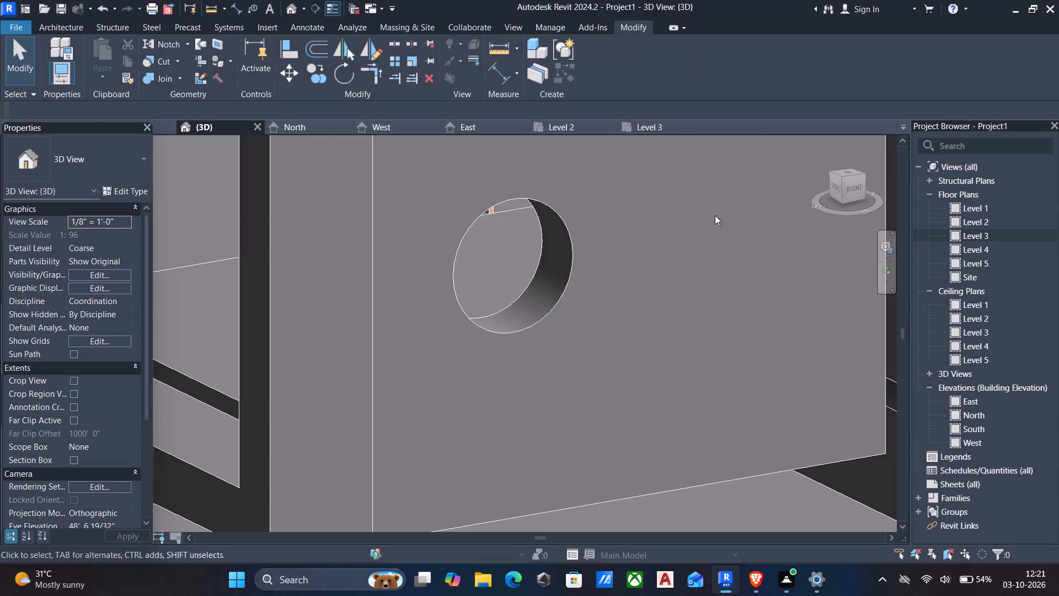
# Raise the top of the 9" wall behind the upper box to a top offset of about 11'-1".
pyautogui.scroll(-6, 709, 223)
pyautogui.scroll(-2, 530, 250)
pyautogui.keyDown('shift'); pyautogui.moveTo(529, 252); pyautogui.dragTo(599, 236, button='middle'); pyautogui.keyUp('shift')
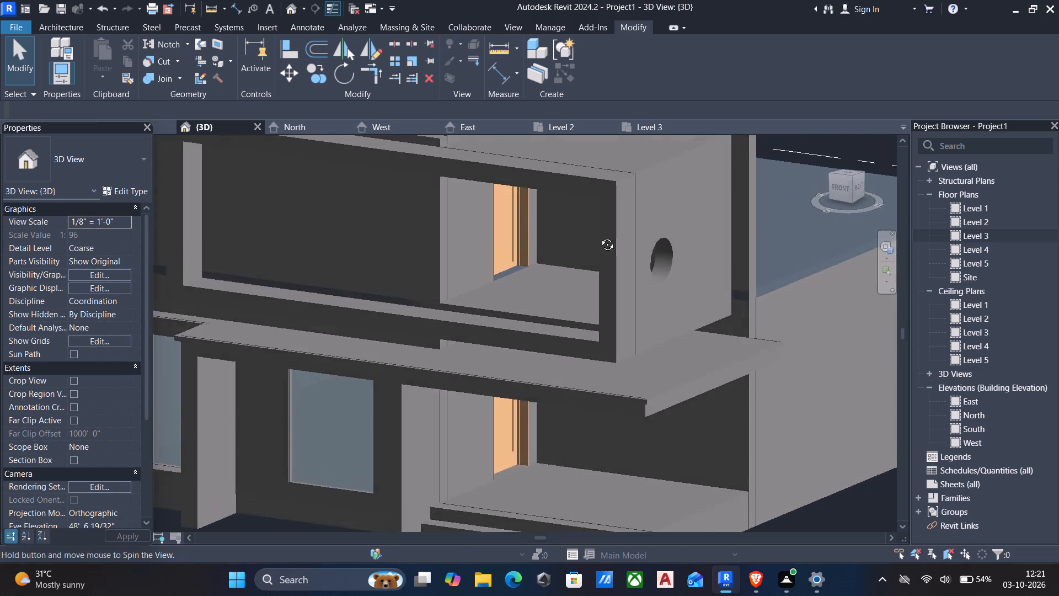
pyautogui.keyDown('shift'); pyautogui.moveTo(599, 236); pyautogui.dragTo(600, 236, button='middle'); pyautogui.keyUp('shift')
pyautogui.scroll(-5, 600, 236)
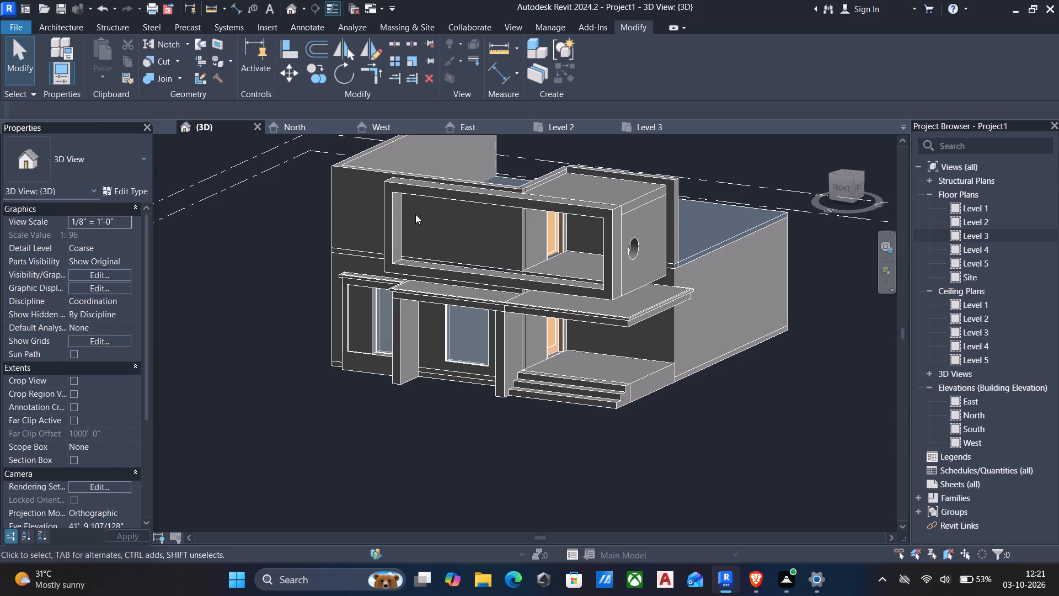
pyautogui.scroll(-1, 439, 227)
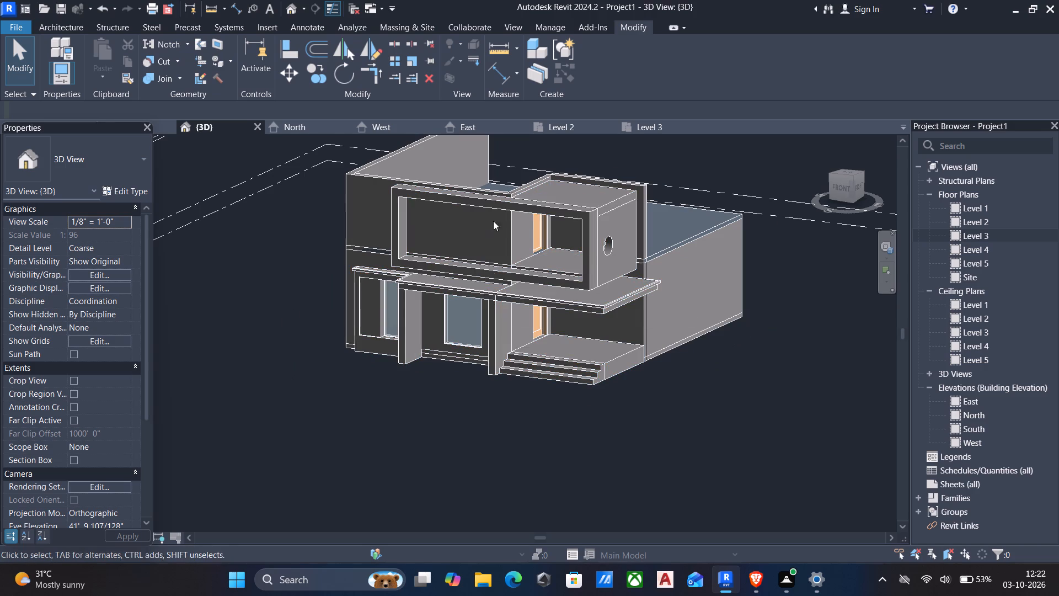
pyautogui.click(571, 176)
pyautogui.moveTo(596, 175); pyautogui.dragTo(597, 173)
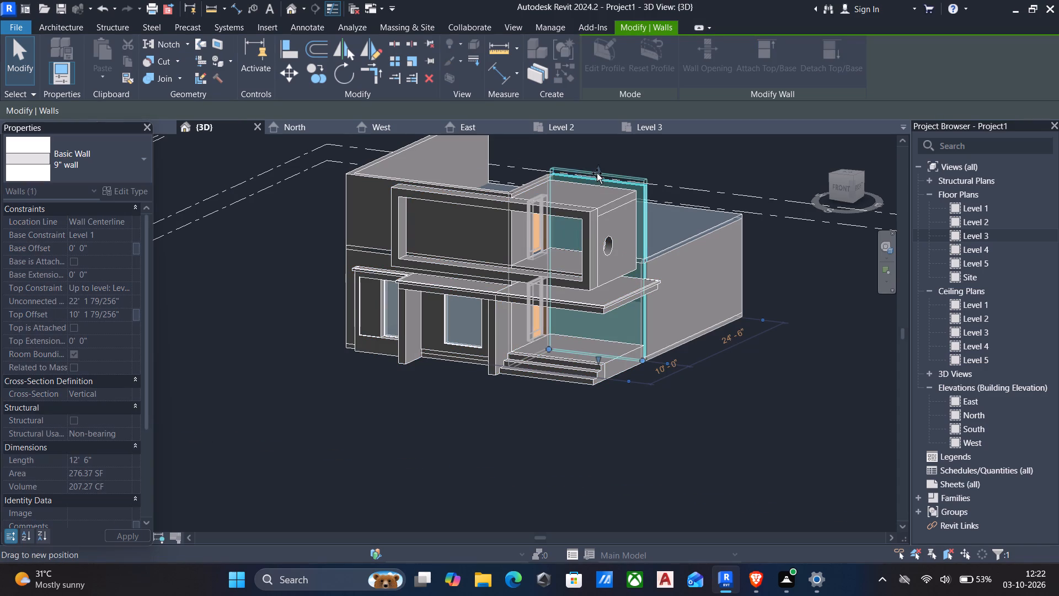
pyautogui.moveTo(597, 173); pyautogui.dragTo(599, 166)
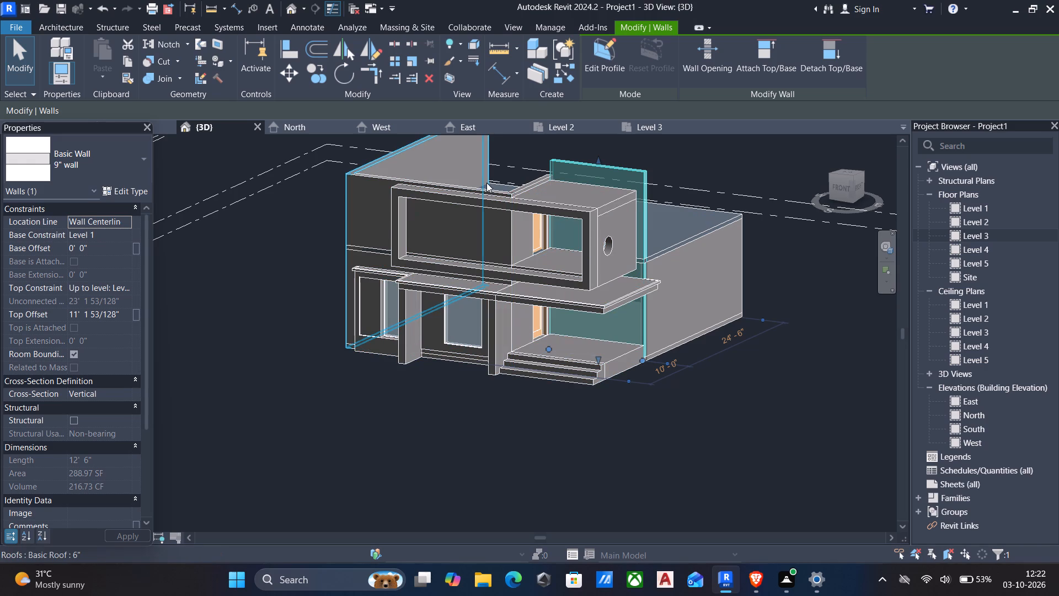
# Raise the top of the 10' long wall containing the doors to a top offset of about 10'-2".
pyautogui.click(522, 188)
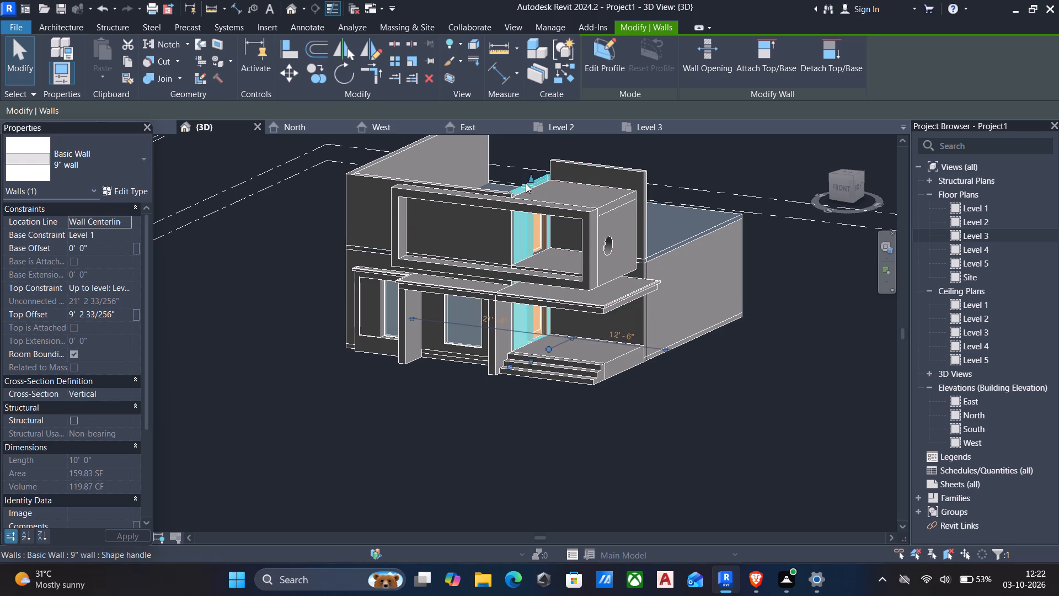
pyautogui.click(528, 178)
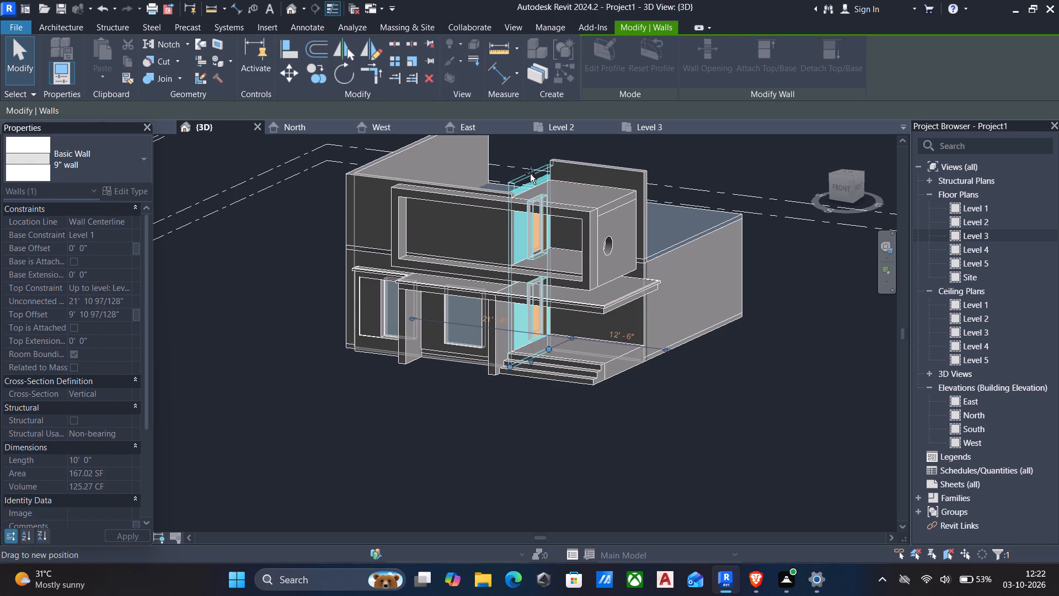
pyautogui.scroll(3, 501, 186)
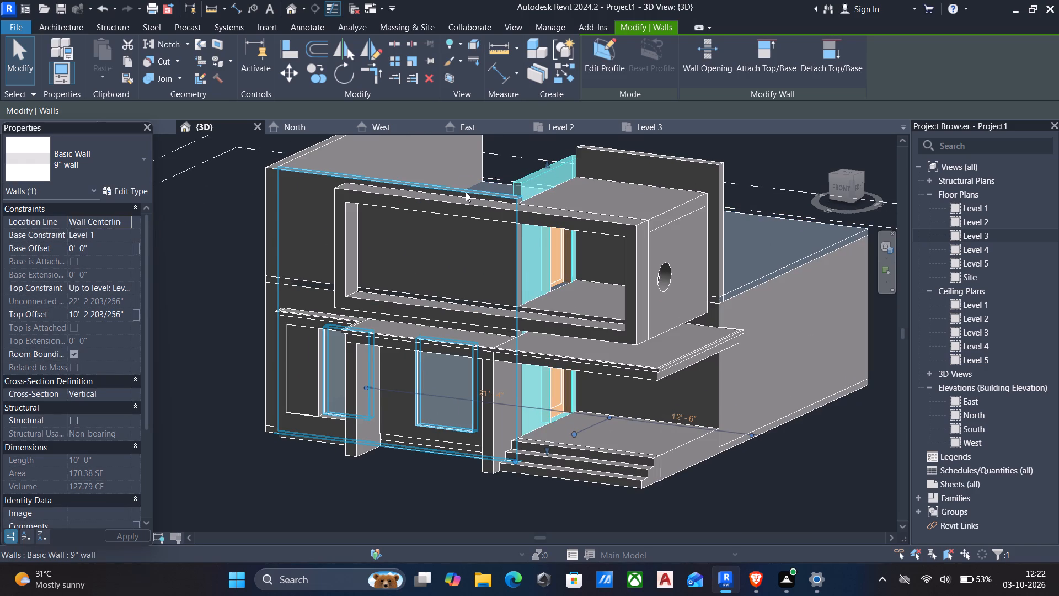
pyautogui.press('Escape')
# Align the top of the front 9" wall with the top of the raised wall containing the doors.
pyautogui.write('al')
pyautogui.scroll(-2, 466, 192)
pyautogui.keyDown('shift'); pyautogui.moveTo(466, 192); pyautogui.dragTo(474, 283, button='middle'); pyautogui.keyUp('shift')
pyautogui.click(514, 208)
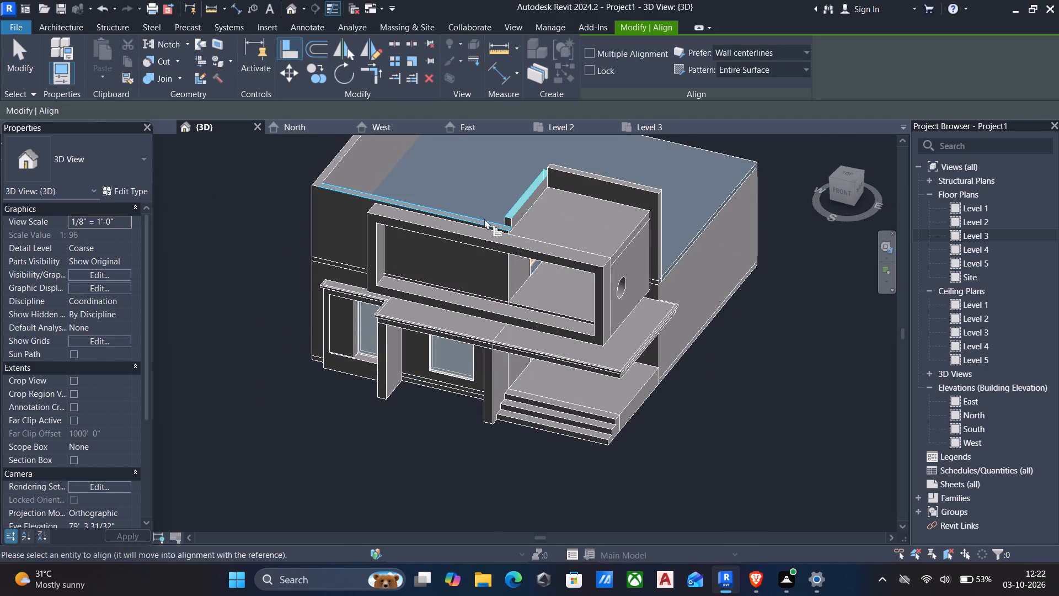
pyautogui.click(484, 219)
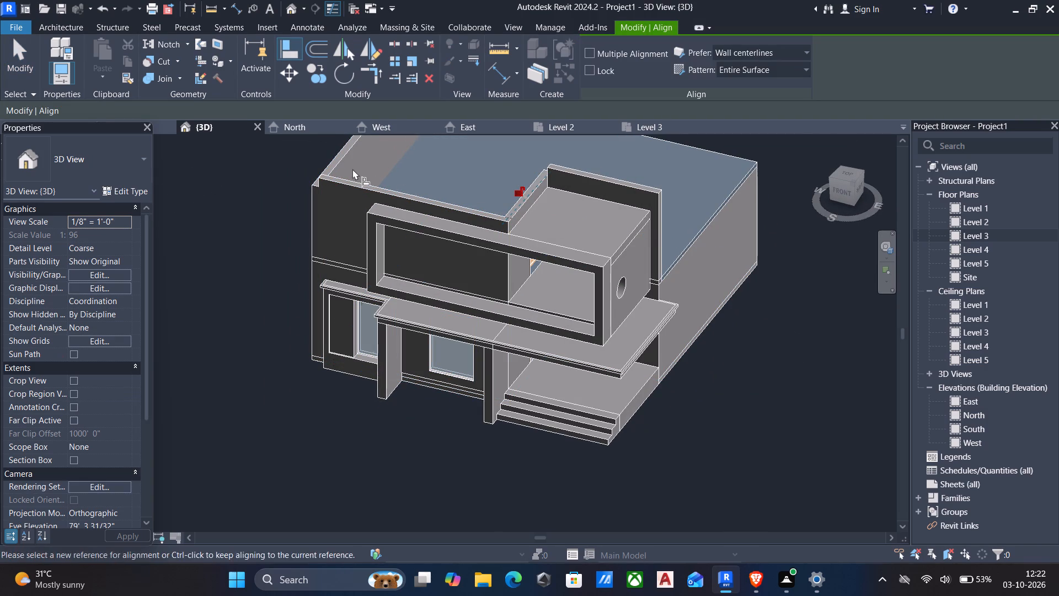
pyautogui.press('Escape')
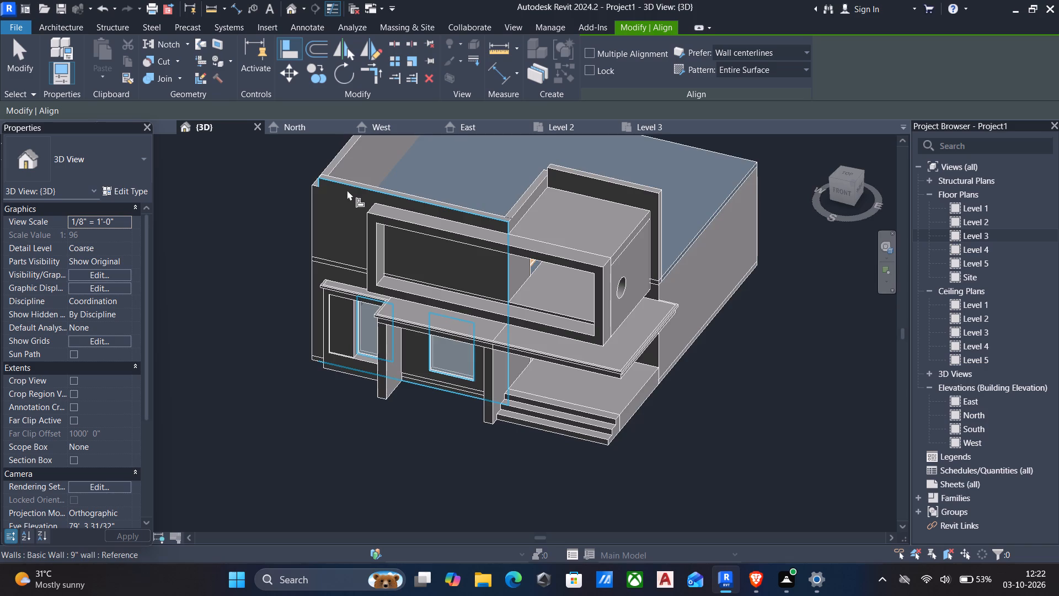
# Align the top of the long outer side wall with the top of the front wall and end the Align command.
pyautogui.moveTo(350, 194); pyautogui.dragTo(456, 207, button='middle')
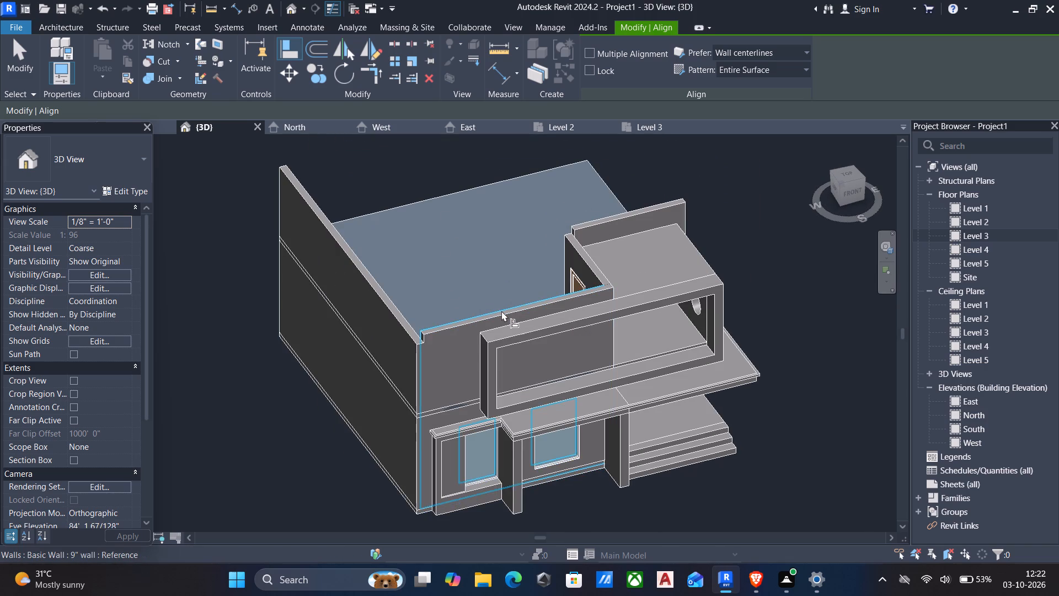
pyautogui.keyDown('shift'); pyautogui.moveTo(493, 313); pyautogui.dragTo(504, 342, button='middle'); pyautogui.keyUp('shift')
pyautogui.keyDown('shift'); pyautogui.scroll(-1, 493, 313); pyautogui.keyUp('shift')
pyautogui.scroll(-4, 504, 343)
pyautogui.moveTo(504, 340); pyautogui.dragTo(494, 256, button='middle')
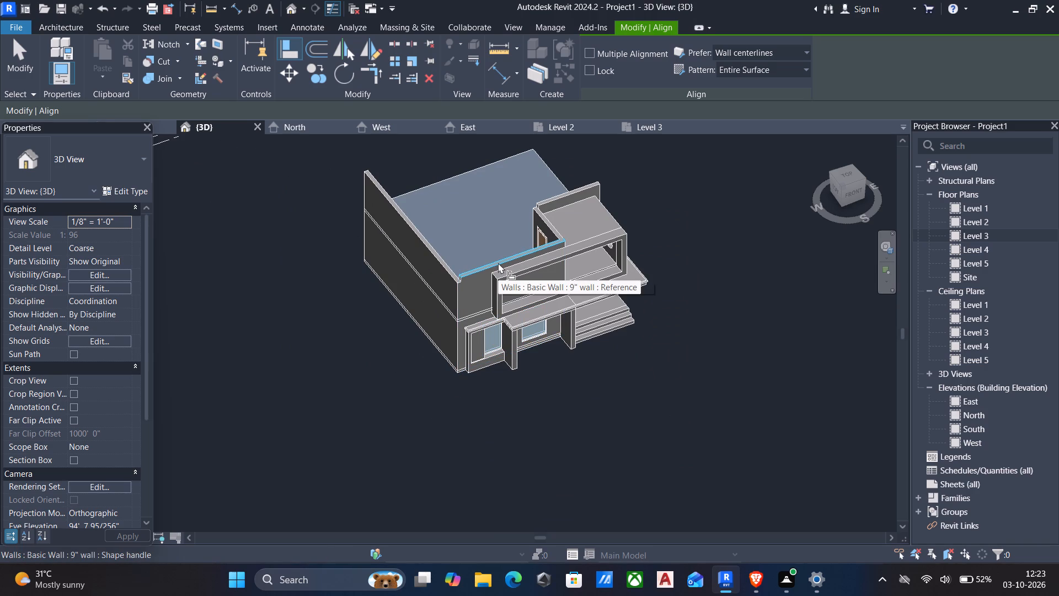
pyautogui.click(498, 263)
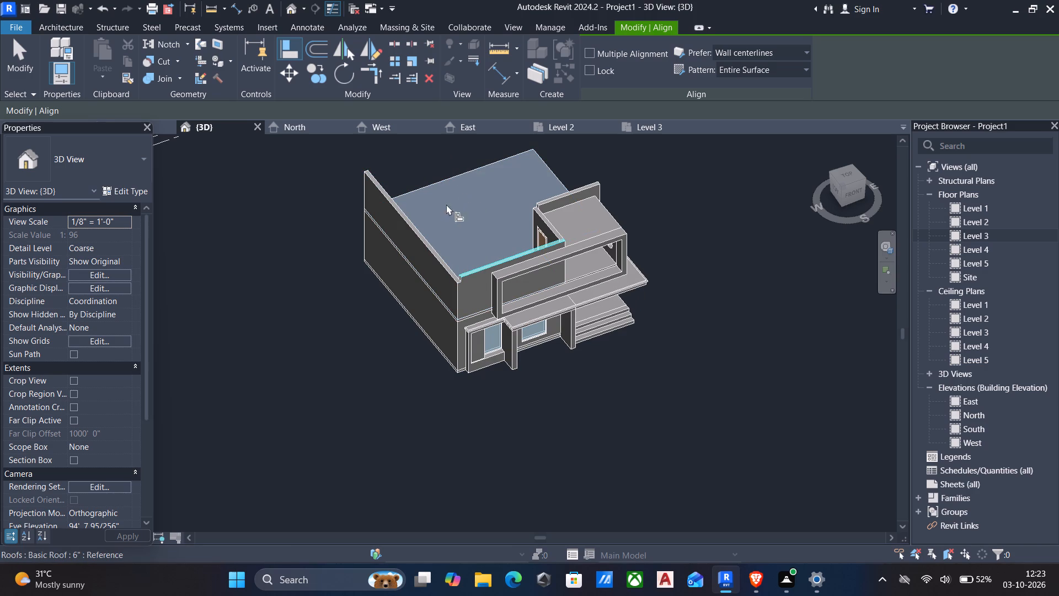
pyautogui.click(435, 258)
pyautogui.press('Escape')
pyautogui.scroll(-3, 437, 269)
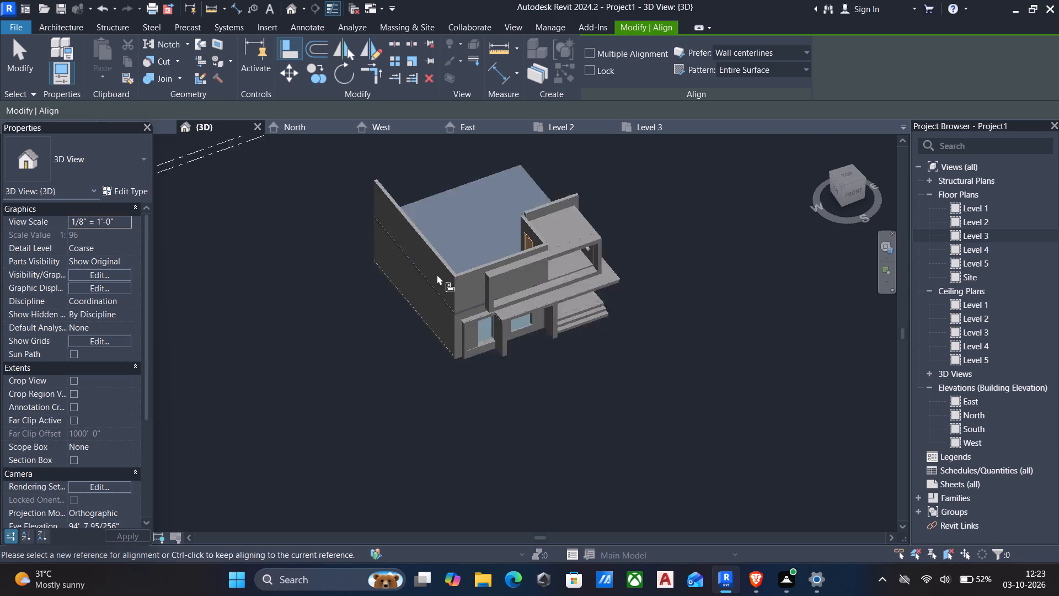
pyautogui.keyDown('shift'); pyautogui.moveTo(464, 292); pyautogui.dragTo(415, 193, button='middle'); pyautogui.keyUp('shift')
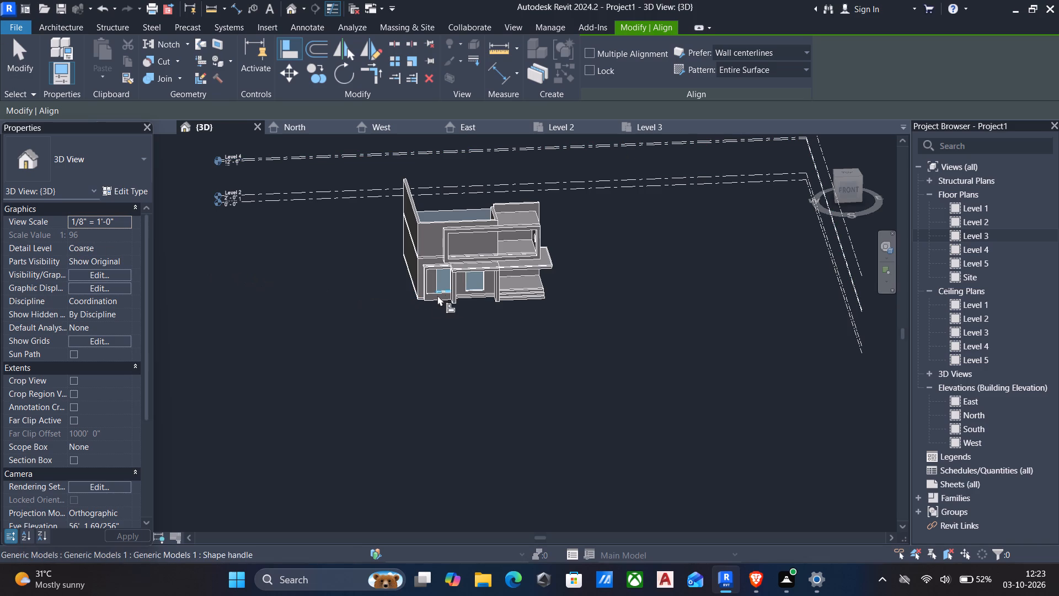
pyautogui.press('Escape')
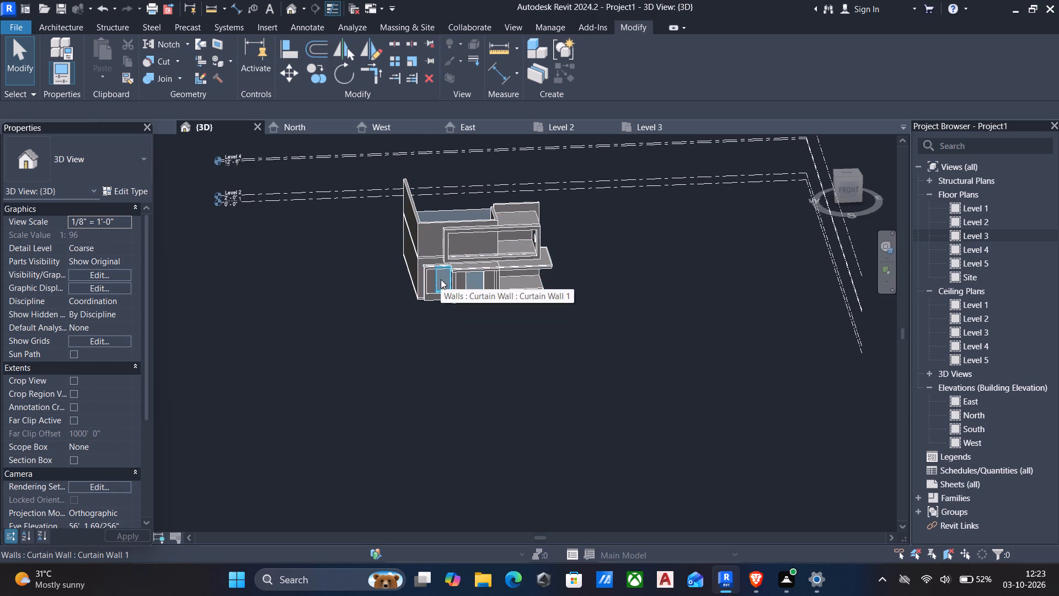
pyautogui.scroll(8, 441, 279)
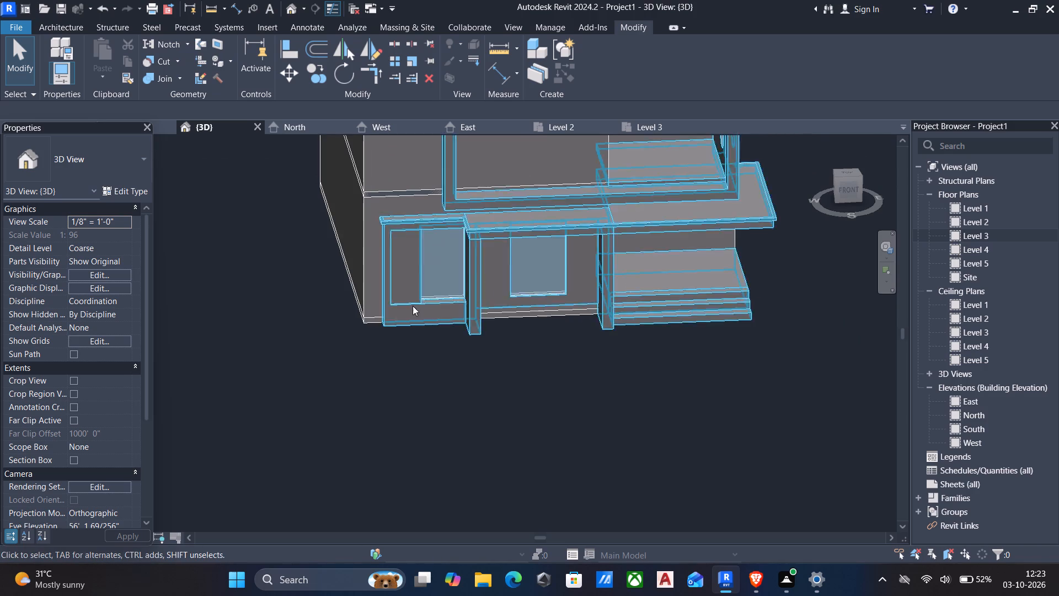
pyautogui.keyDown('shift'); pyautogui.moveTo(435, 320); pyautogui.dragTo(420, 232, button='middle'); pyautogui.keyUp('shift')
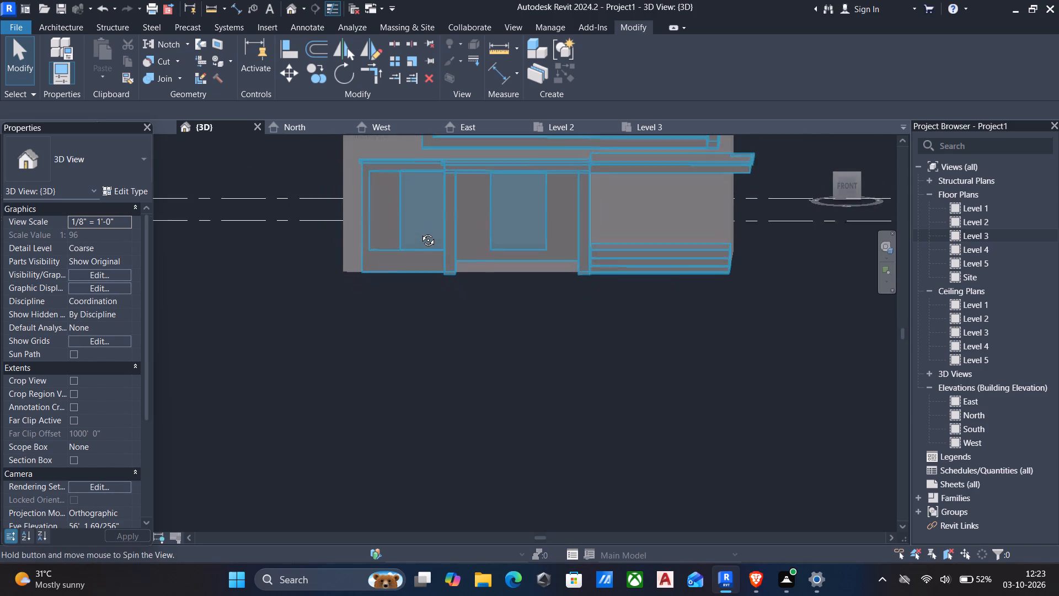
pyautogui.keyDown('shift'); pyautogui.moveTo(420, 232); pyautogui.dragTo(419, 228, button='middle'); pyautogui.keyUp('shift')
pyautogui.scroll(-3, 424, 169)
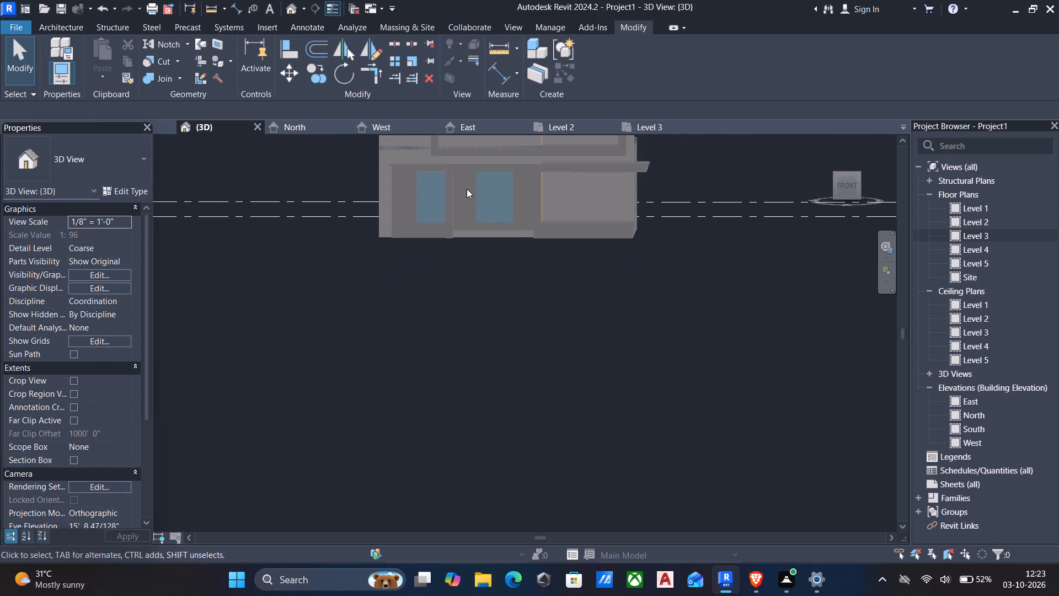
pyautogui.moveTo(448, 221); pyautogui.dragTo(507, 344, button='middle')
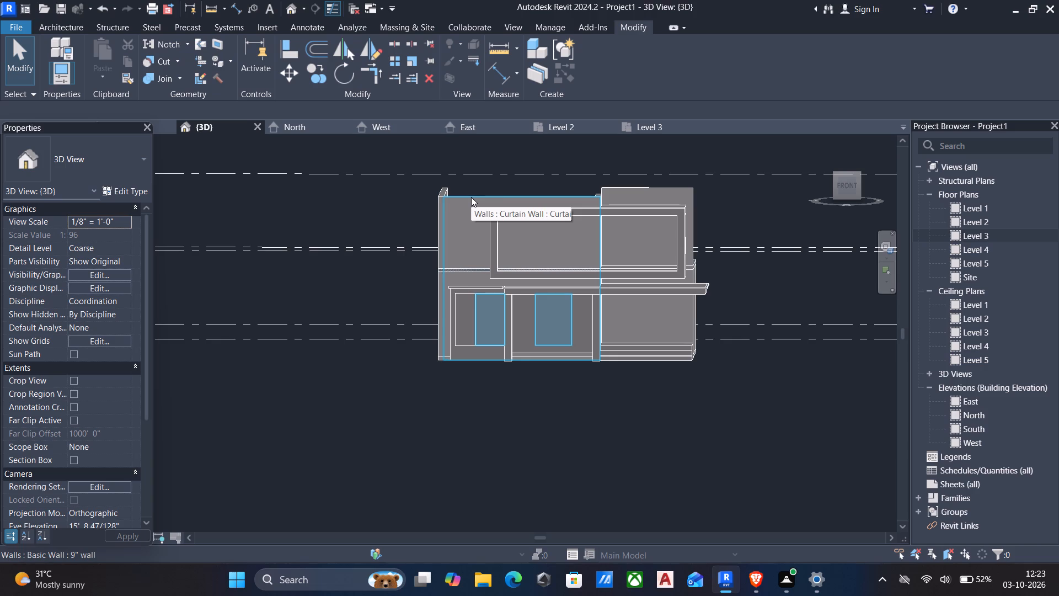
# Check the Level 3 floor plan, and open the Level 4 floor plan.
pyautogui.doubleClick(994, 236)
pyautogui.middleClick(349, 392)
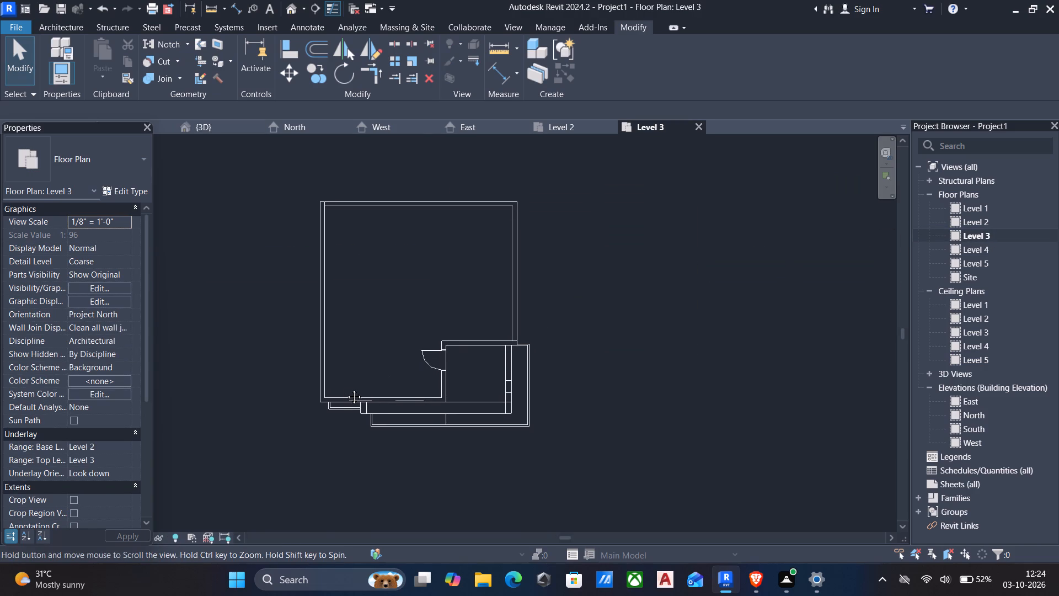
pyautogui.scroll(2, 350, 403)
pyautogui.doubleClick(981, 249)
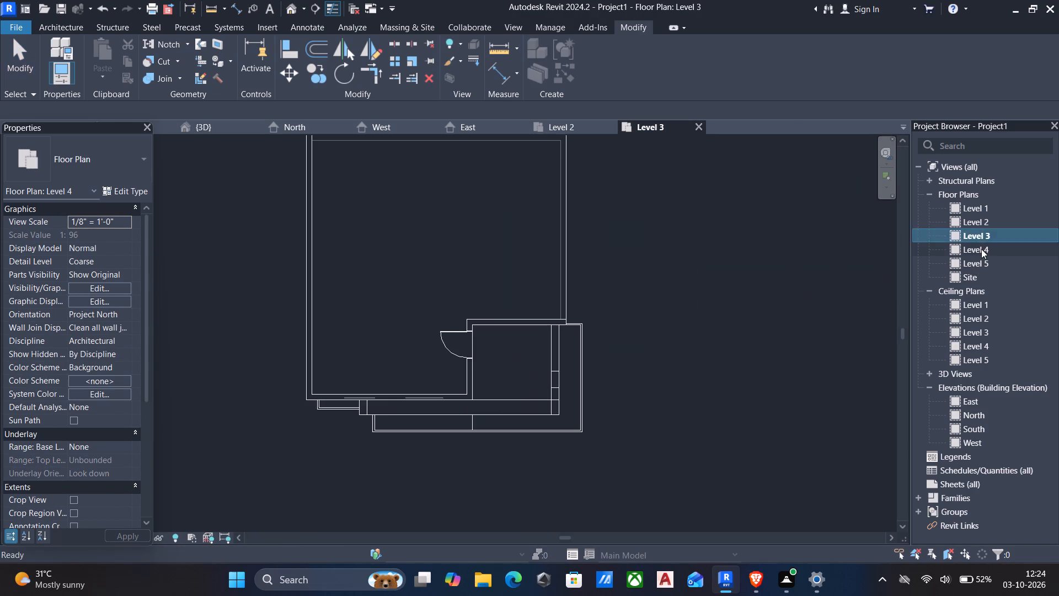
pyautogui.scroll(-2, 772, 282)
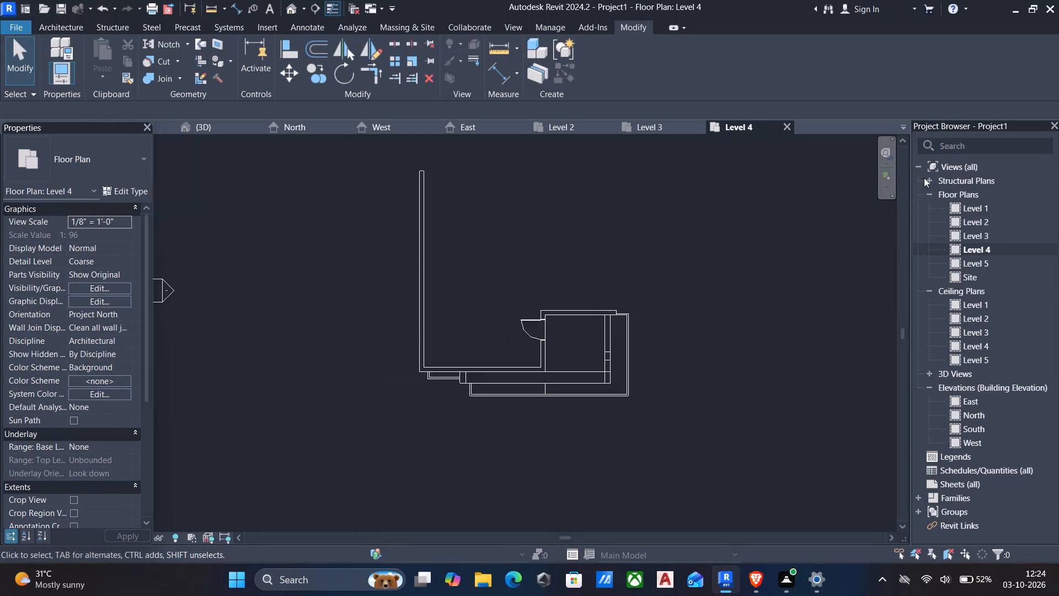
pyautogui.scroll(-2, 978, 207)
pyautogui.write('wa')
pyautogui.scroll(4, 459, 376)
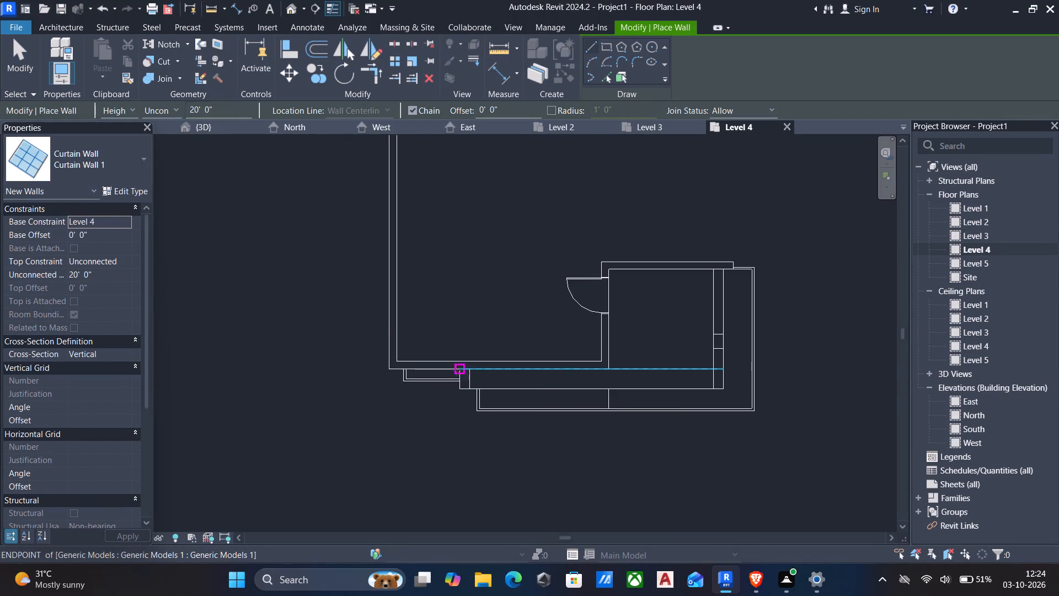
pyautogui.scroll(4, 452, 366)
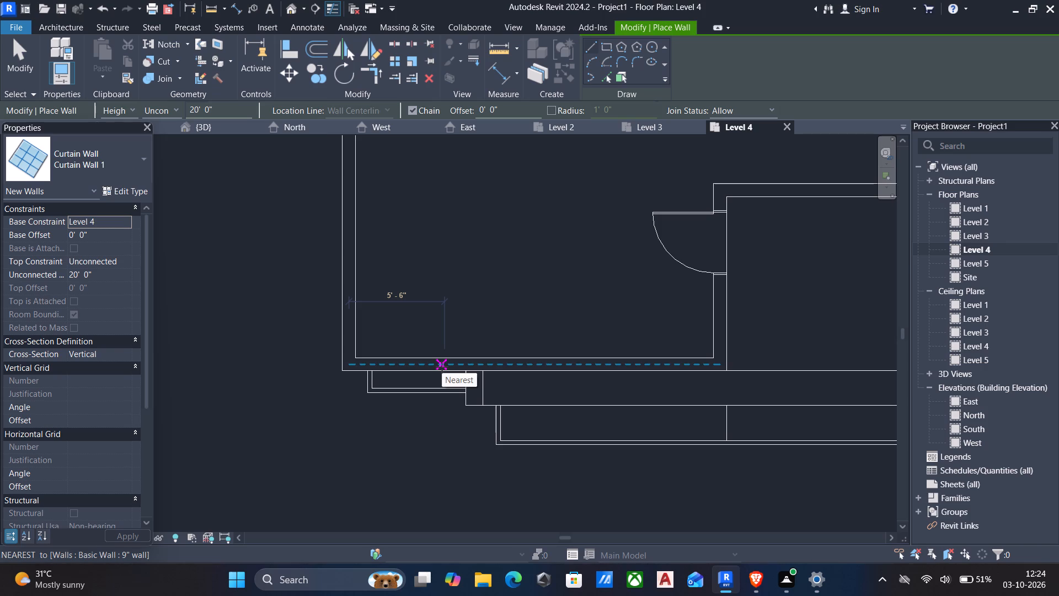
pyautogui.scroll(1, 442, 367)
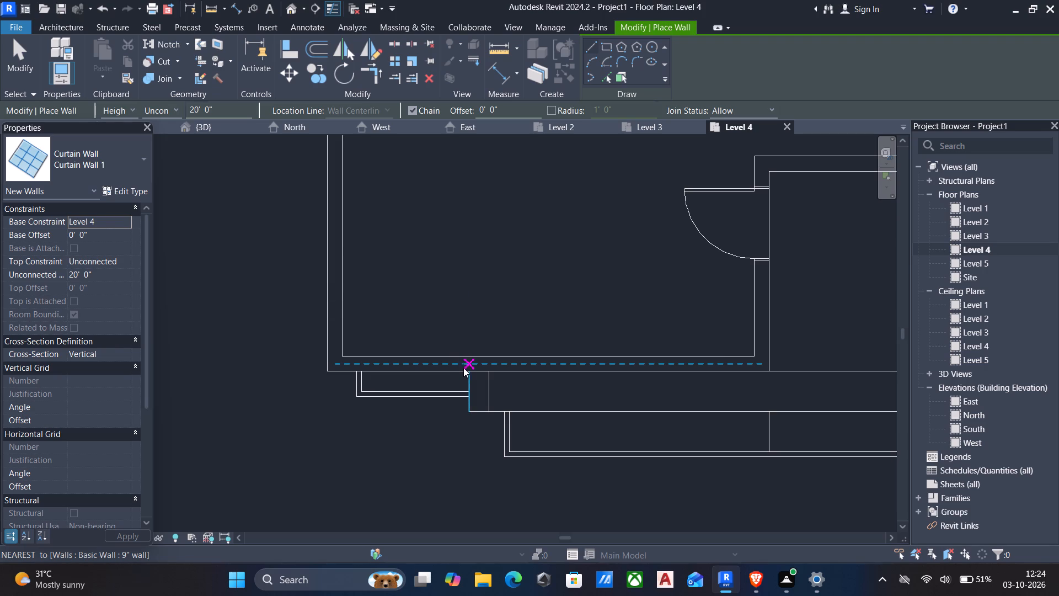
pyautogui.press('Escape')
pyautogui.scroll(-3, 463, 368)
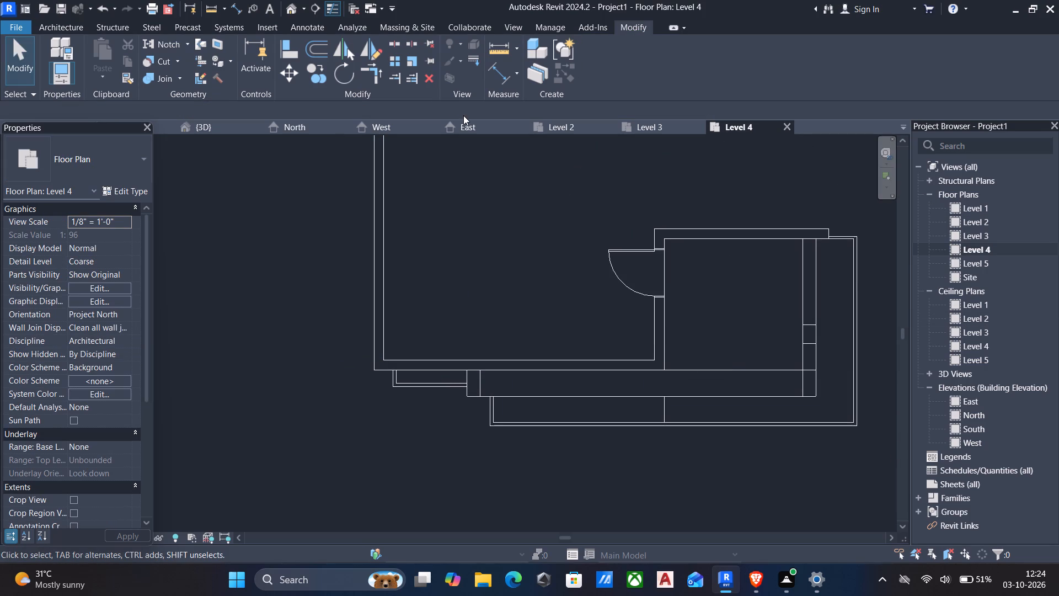
# Copy the ground-floor curtain wall window nearest the long outer side wall and paste it aligned to Level 3.
pyautogui.click(203, 128)
pyautogui.scroll(-2, 279, 273)
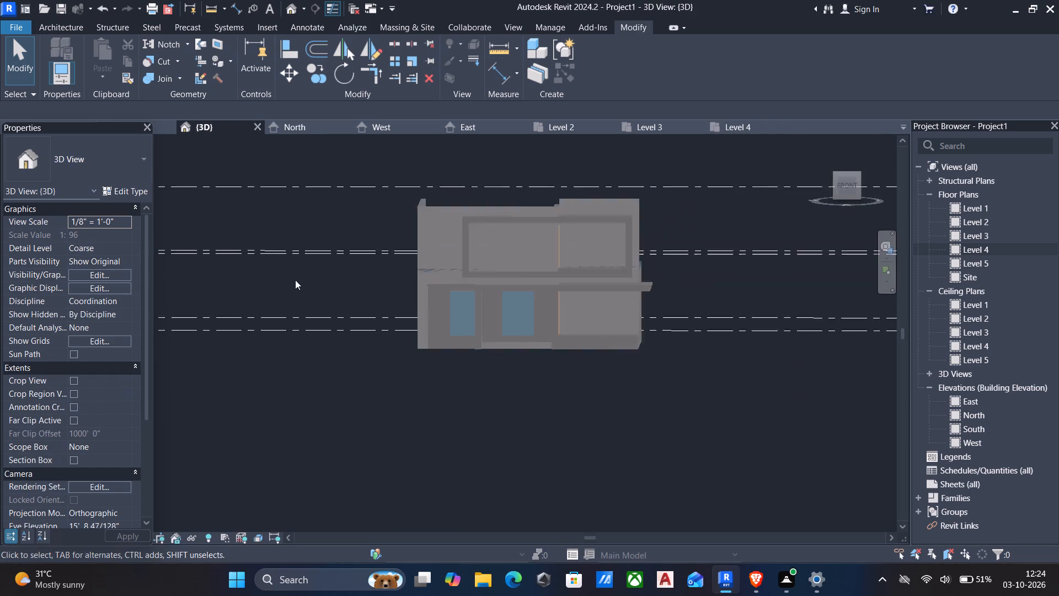
pyautogui.keyDown('shift'); pyautogui.moveTo(369, 278); pyautogui.dragTo(328, 306, button='middle'); pyautogui.keyUp('shift')
pyautogui.keyDown('shift'); pyautogui.moveTo(420, 314); pyautogui.dragTo(420, 314, button='middle'); pyautogui.keyUp('shift')
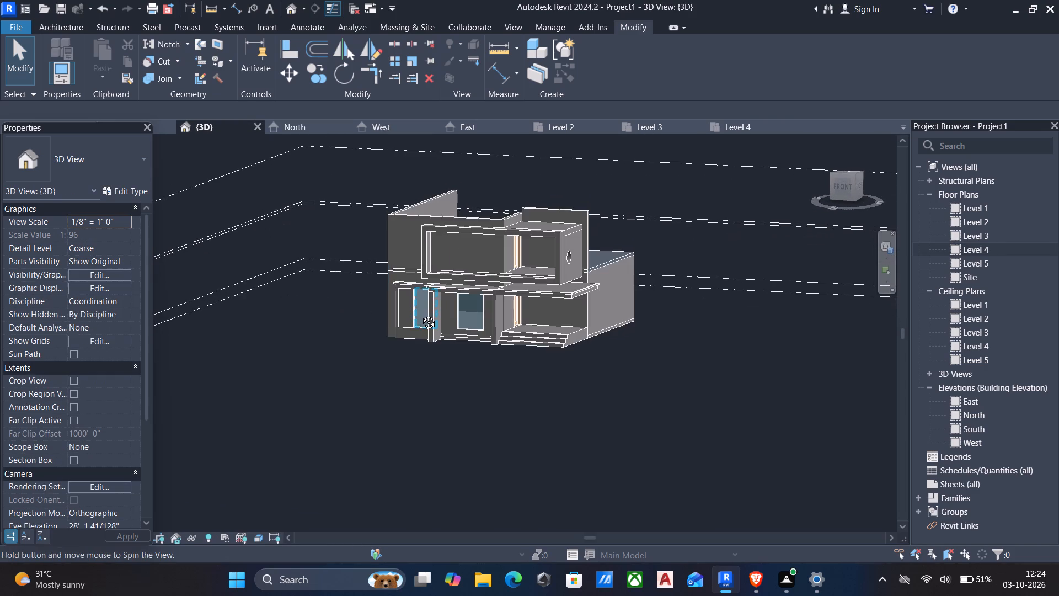
pyautogui.keyDown('shift'); pyautogui.moveTo(420, 314); pyautogui.dragTo(463, 308, button='middle'); pyautogui.keyUp('shift')
pyautogui.scroll(3, 439, 321)
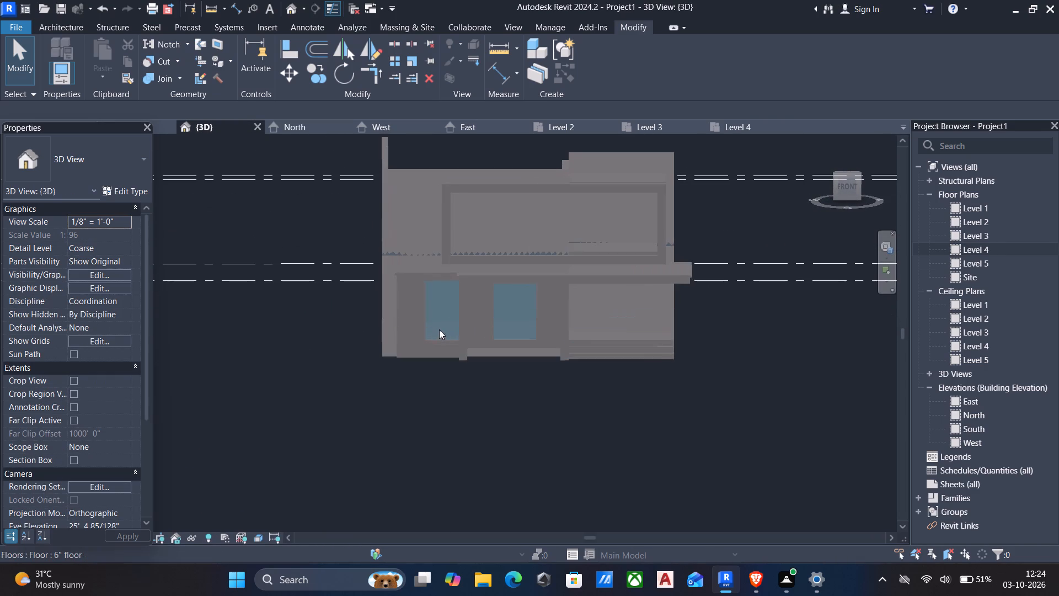
pyautogui.click(441, 339)
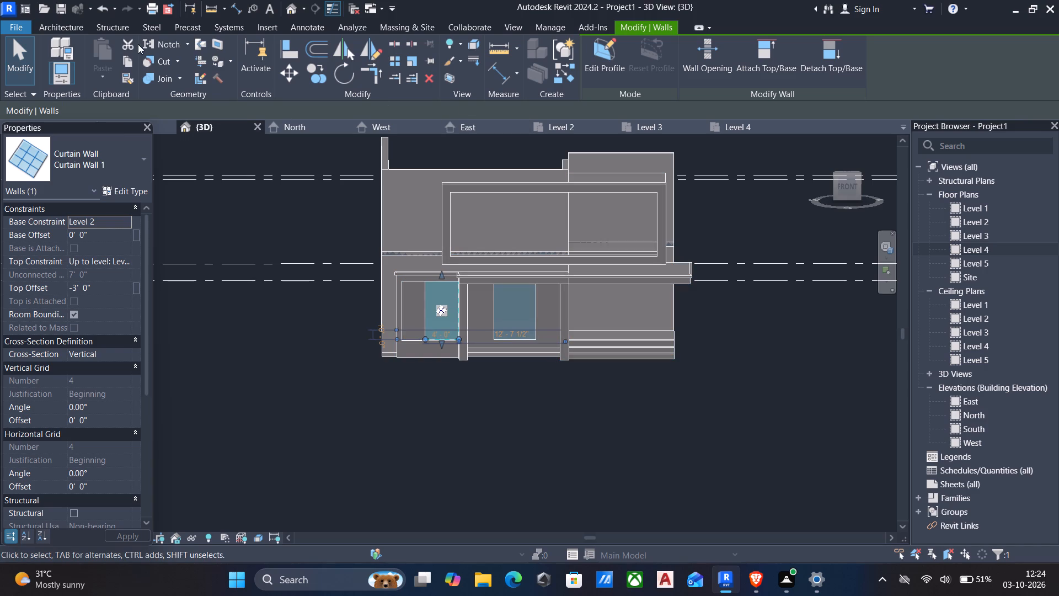
pyautogui.click(134, 65)
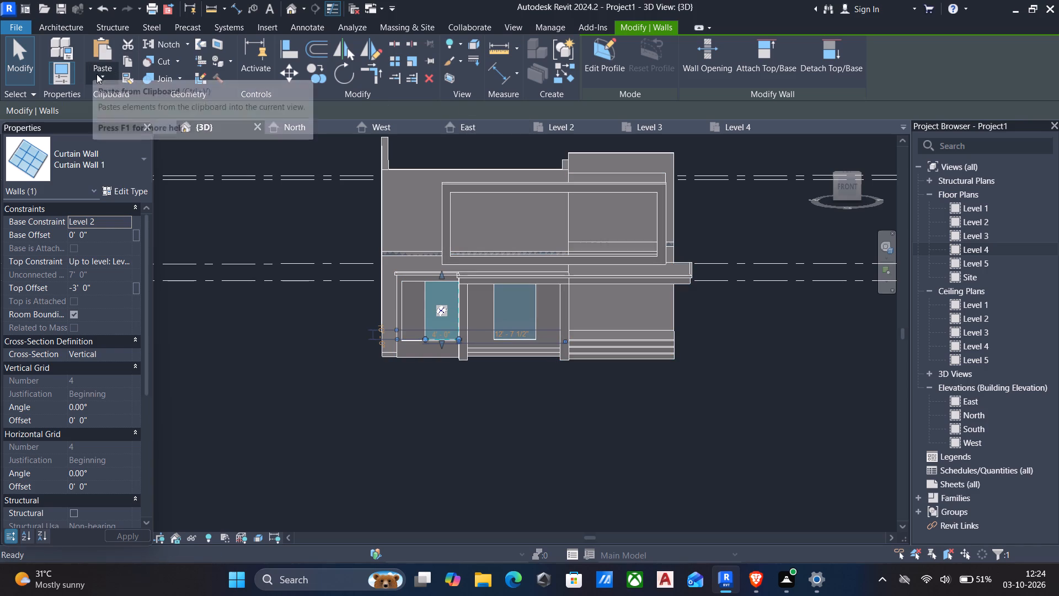
pyautogui.click(98, 76)
pyautogui.click(132, 136)
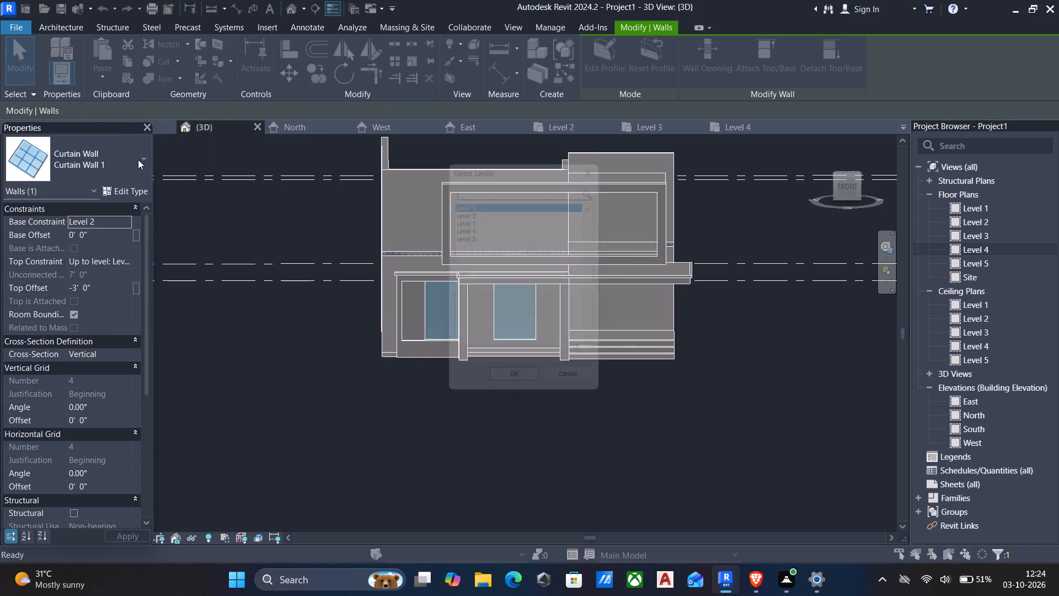
pyautogui.click(470, 217)
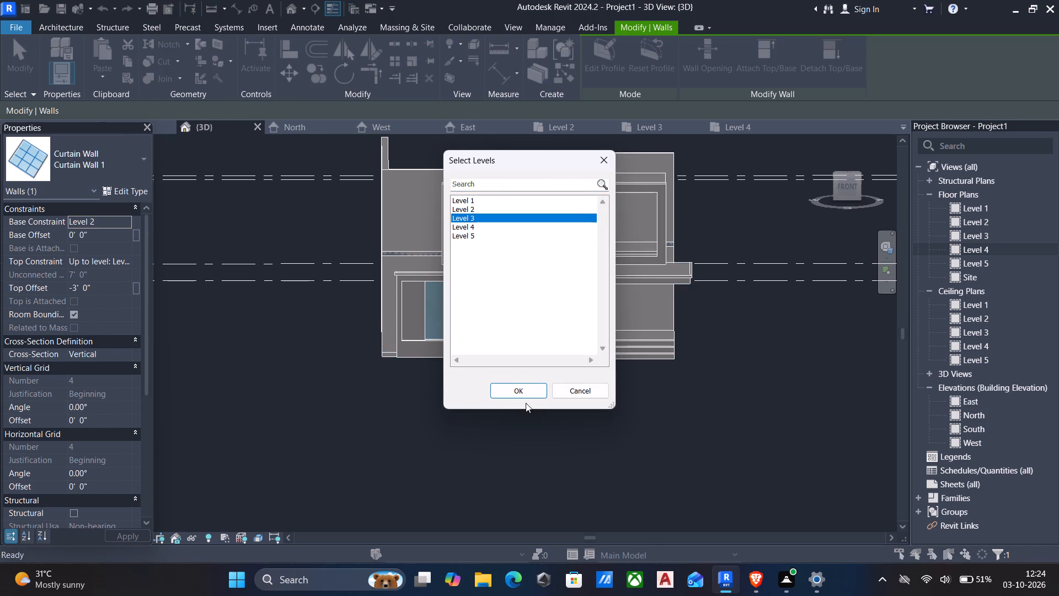
pyautogui.click(516, 391)
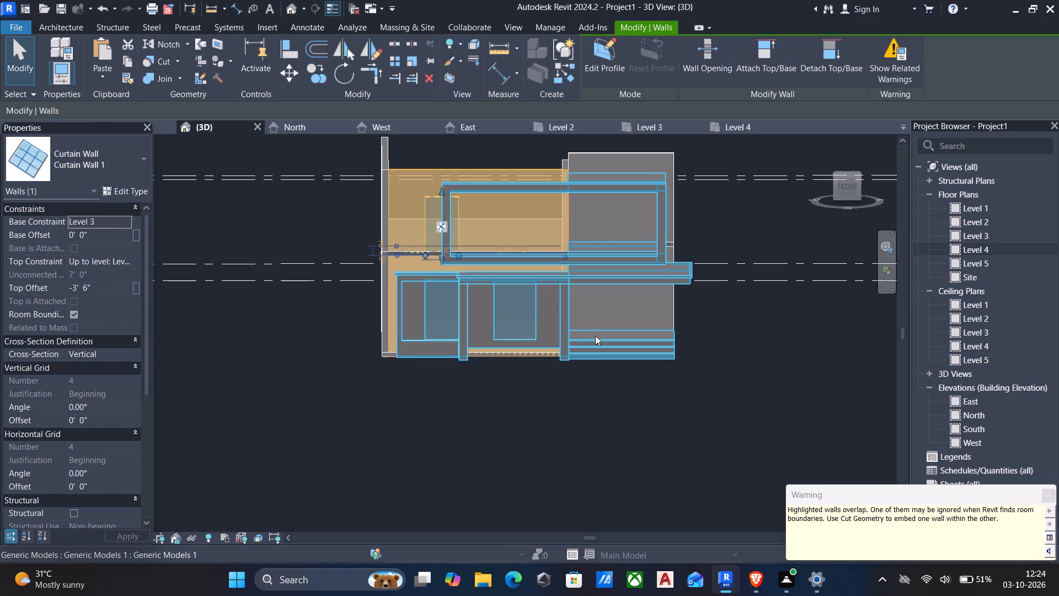
# In the Level 3 plan, shift the copied curtain wall along the front wall toward the outer corner, about 15'-7 1/2" from the door wall.
pyautogui.doubleClick(972, 235)
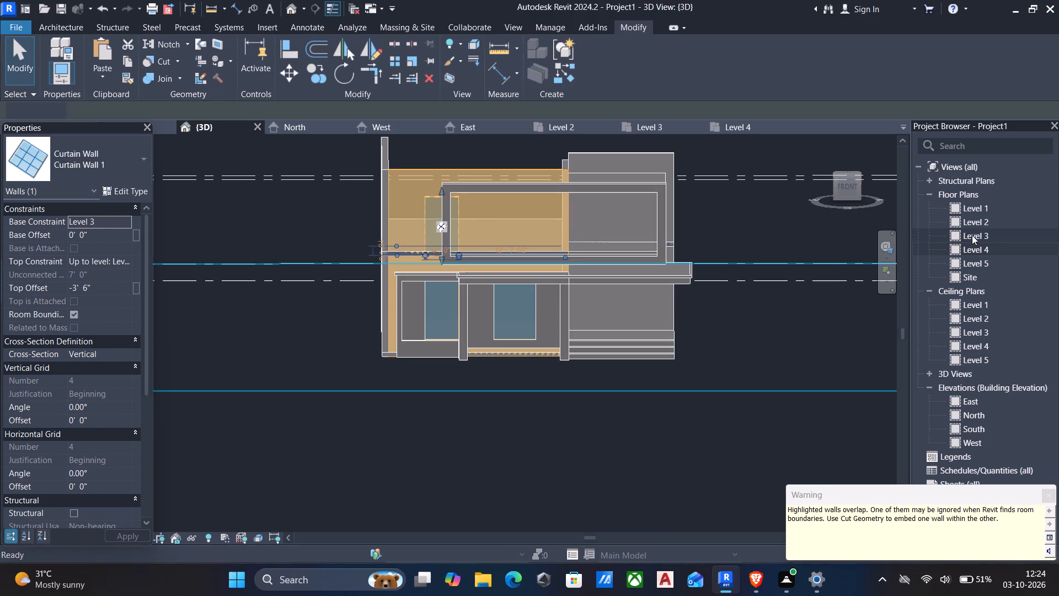
pyautogui.press('Escape')
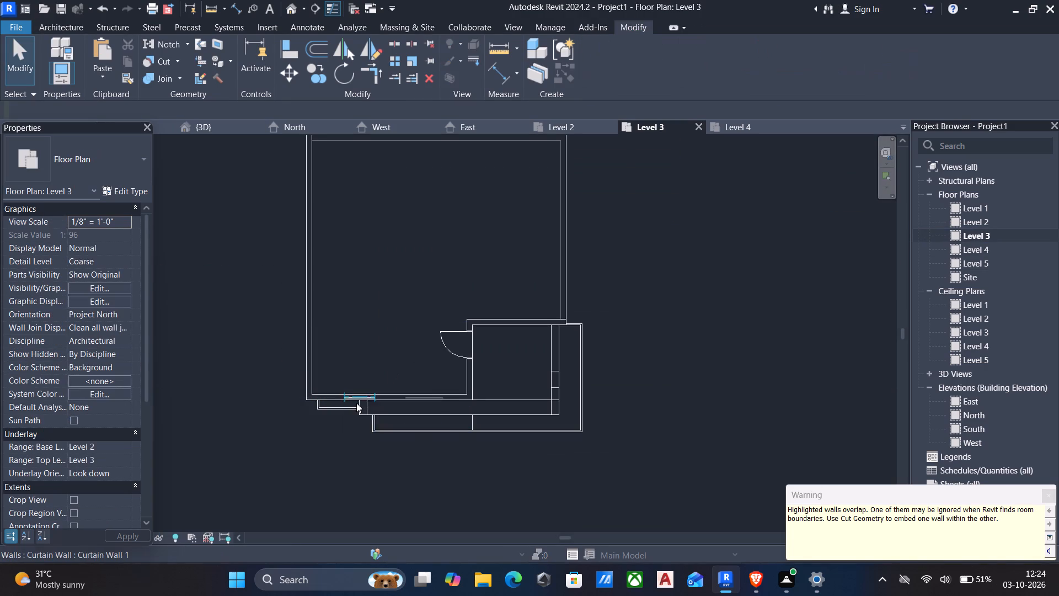
pyautogui.scroll(3, 356, 403)
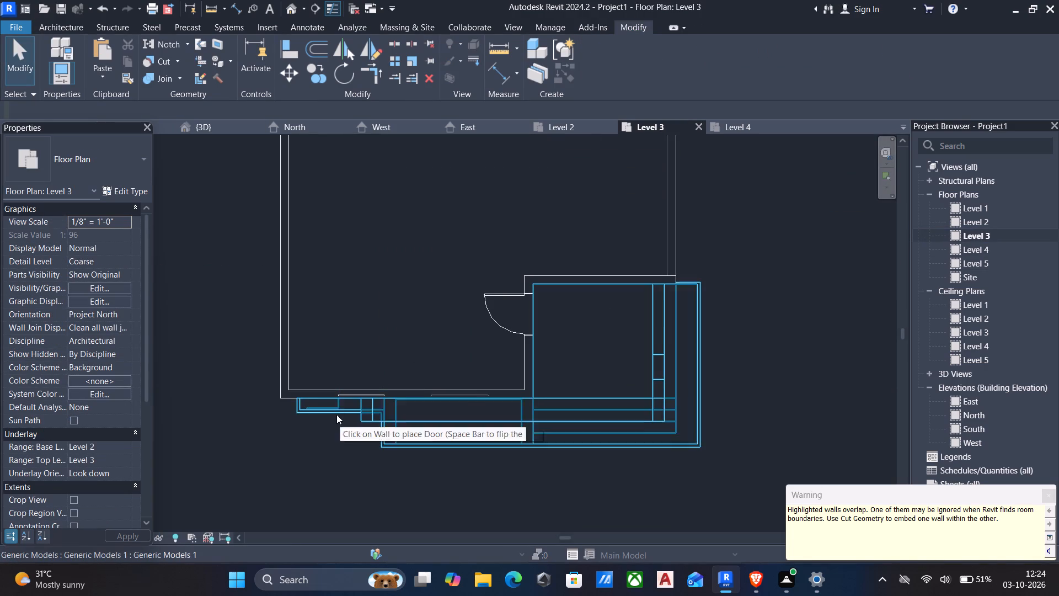
pyautogui.scroll(1, 358, 400)
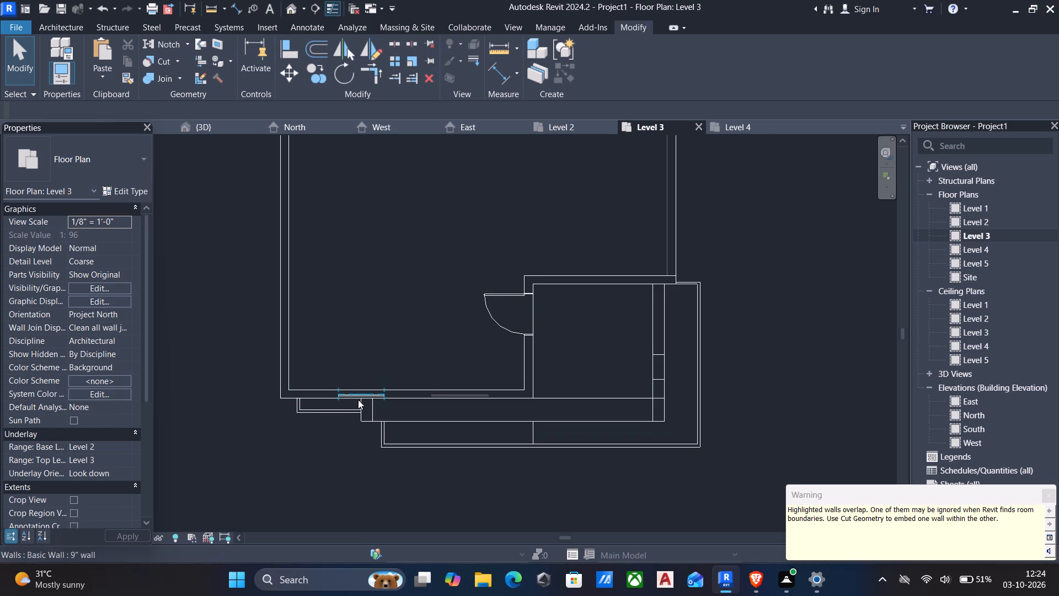
pyautogui.scroll(2, 358, 400)
pyautogui.click(359, 395)
pyautogui.press('Left')
pyautogui.press('Left')
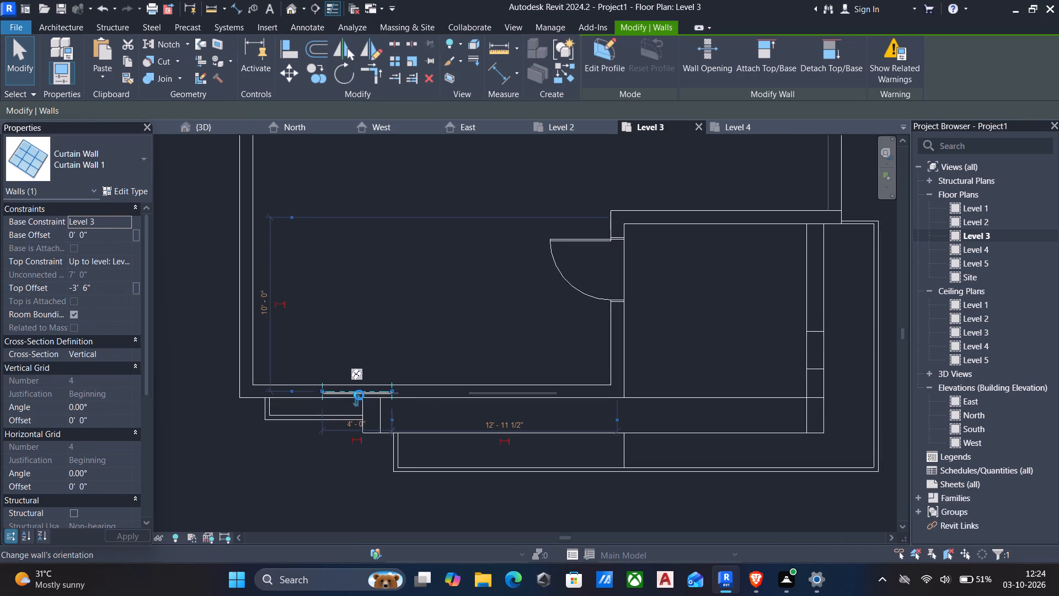
pyautogui.press('Left')
pyautogui.press('Left')
pyautogui.press('Left')
pyautogui.press('Left')
pyautogui.press('Left')
pyautogui.press('Left')
pyautogui.press('Left')
pyautogui.press('Left')
pyautogui.press('Left')
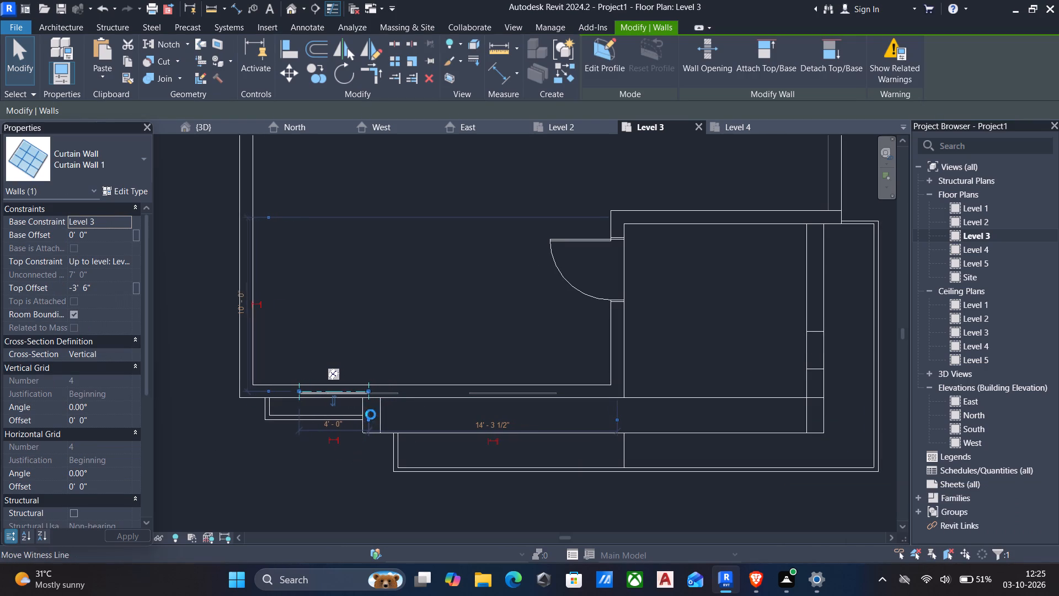
pyautogui.press('Left')
pyautogui.press('Left')
pyautogui.press('Left')
pyautogui.press('Left')
pyautogui.press('Left')
pyautogui.press('Left')
pyautogui.press('Left')
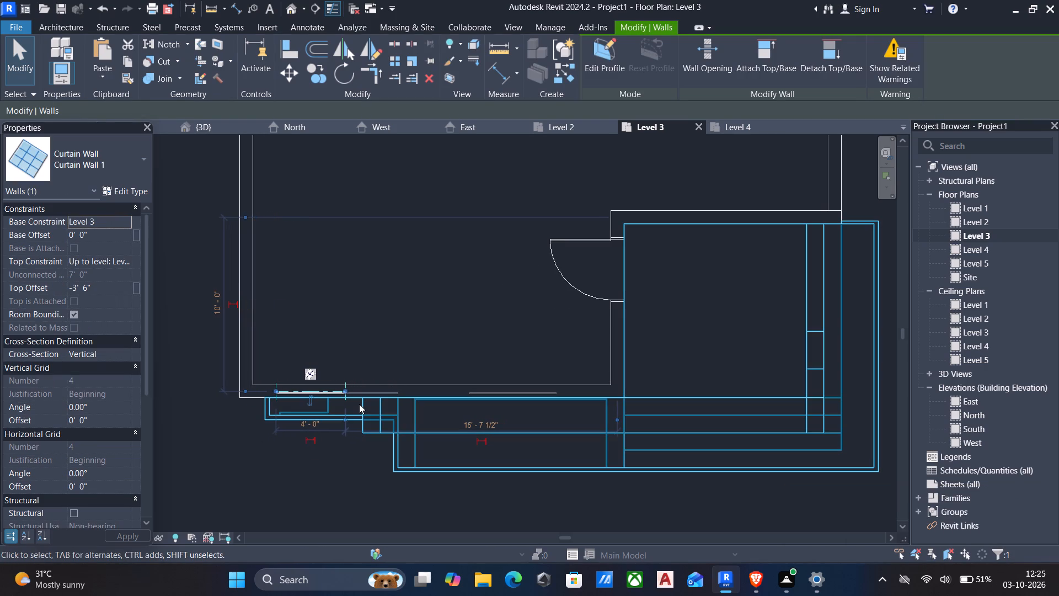
pyautogui.press('Escape')
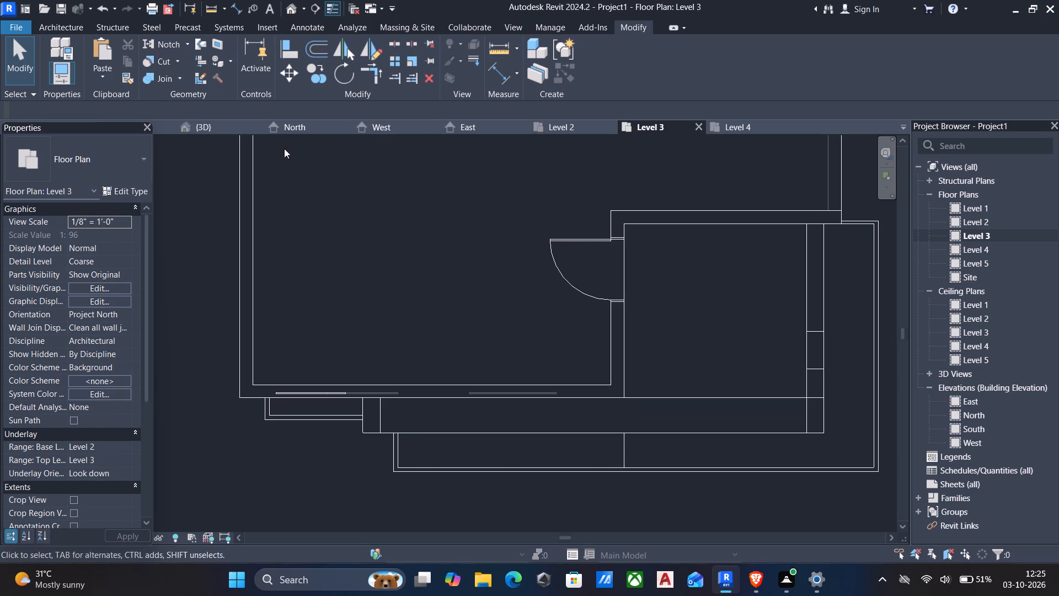
# In the Level 3 plan, shift the curtain wall back toward the front box, ending about 14'-7 1/2" from the door wall.
pyautogui.click(228, 126)
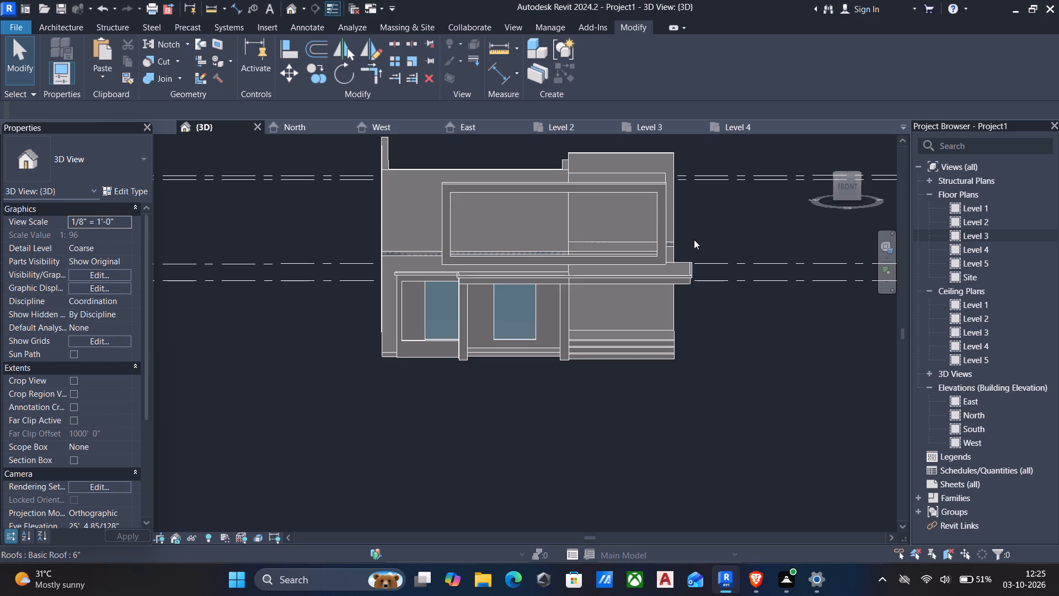
pyautogui.moveTo(694, 240); pyautogui.dragTo(694, 354, button='middle')
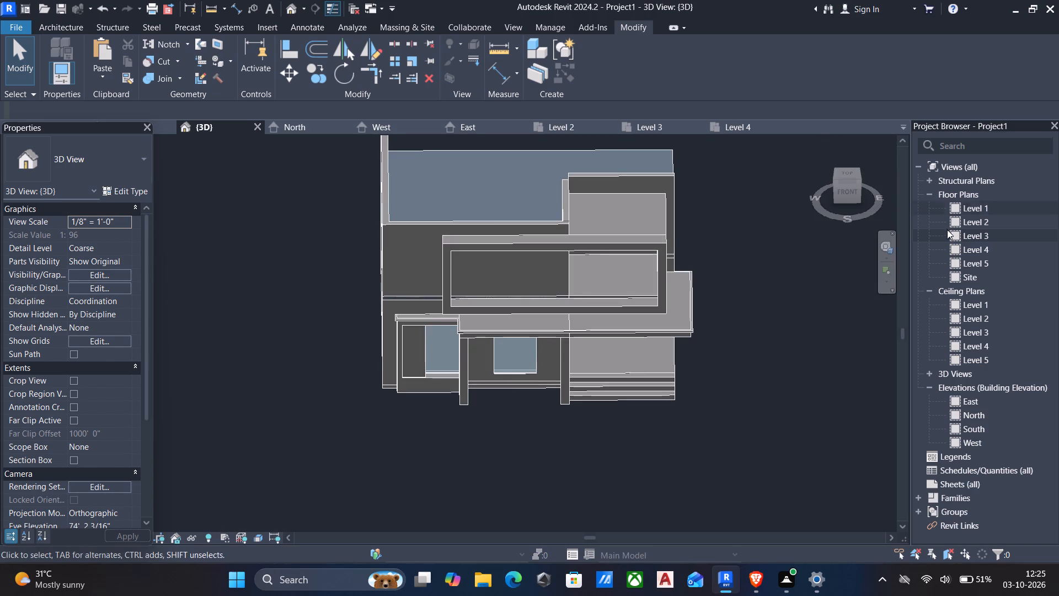
pyautogui.doubleClick(984, 240)
pyautogui.scroll(-2, 900, 282)
pyautogui.moveTo(643, 360); pyautogui.dragTo(726, 264, button='middle')
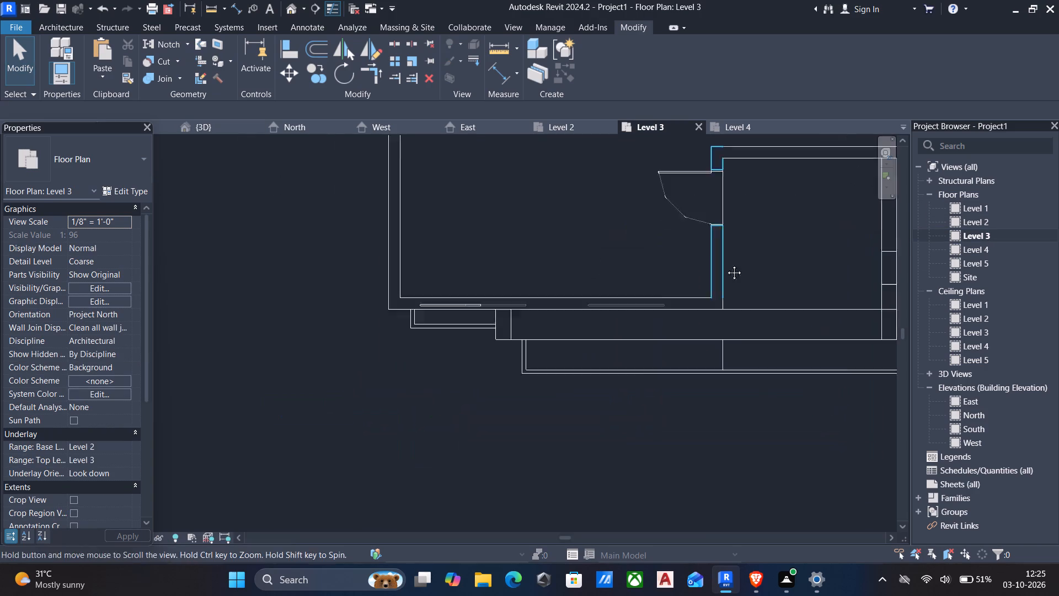
pyautogui.moveTo(726, 264); pyautogui.dragTo(730, 258, button='middle')
pyautogui.click(491, 277)
pyautogui.scroll(1, 511, 294)
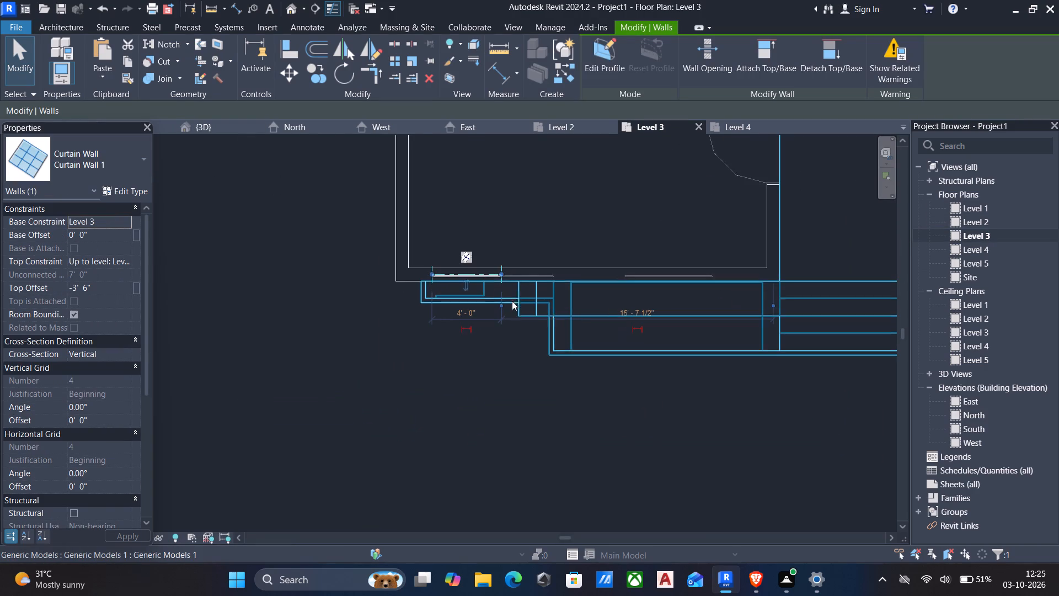
pyautogui.press('Right')
pyautogui.press('Right')
pyautogui.scroll(1, 488, 326)
pyautogui.press('Right')
pyautogui.press('Right')
pyautogui.press('Right')
pyautogui.press('Right')
pyautogui.scroll(1, 512, 318)
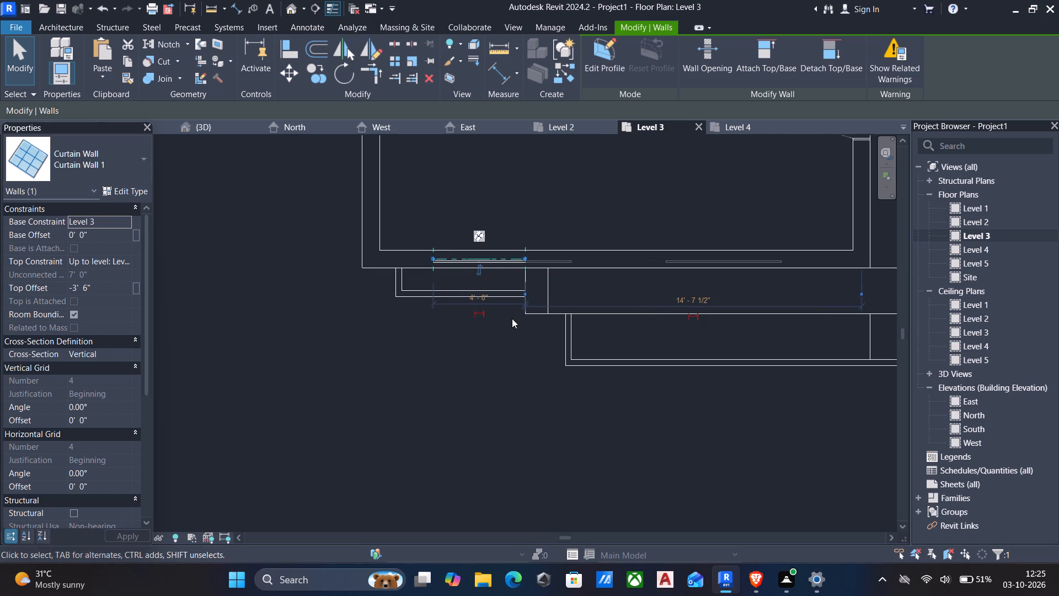
pyautogui.scroll(-1, 466, 119)
pyautogui.click(209, 127)
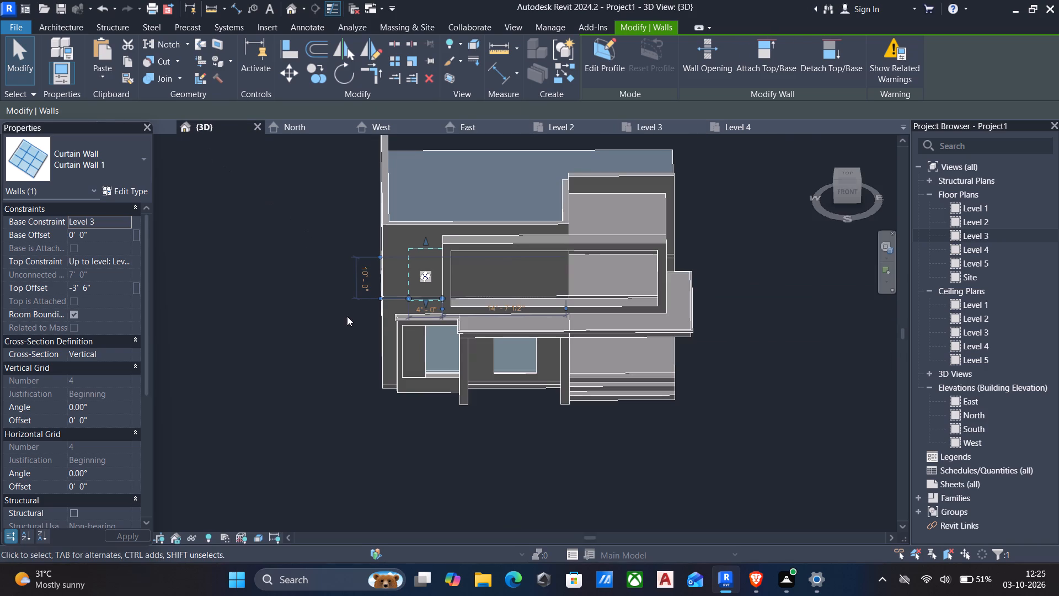
pyautogui.press('Escape')
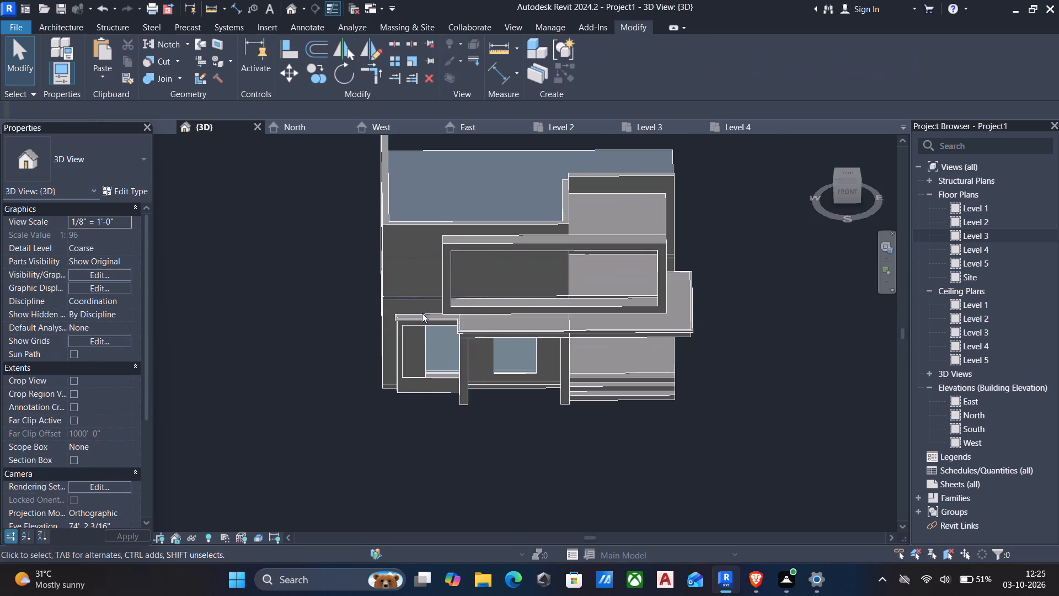
# Cut the front 9" wall with the Level 3 curtain wall to embed the window, and check it in 3D.
pyautogui.doubleClick(990, 236)
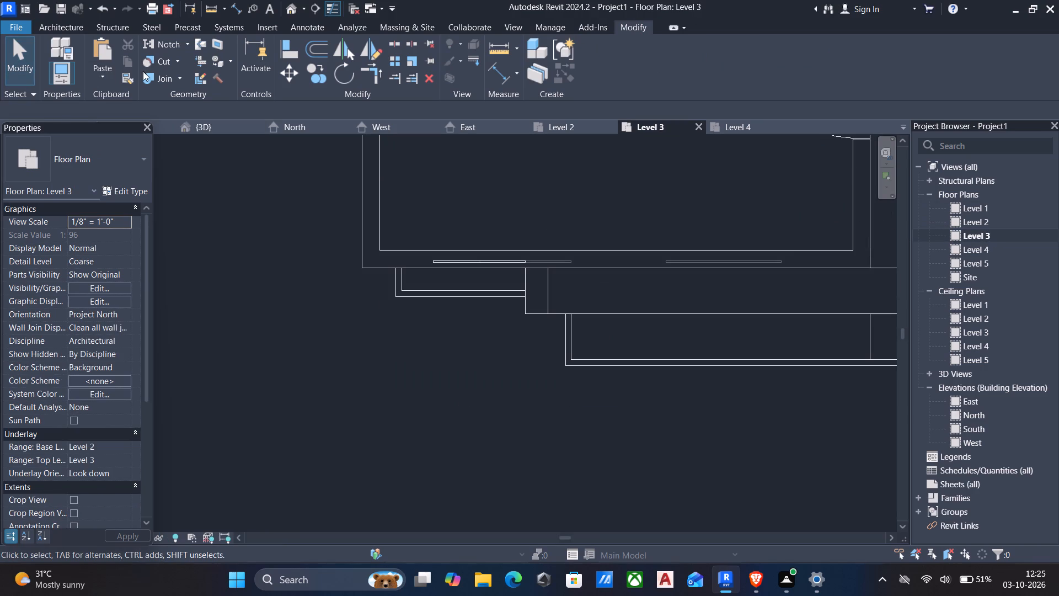
pyautogui.click(158, 63)
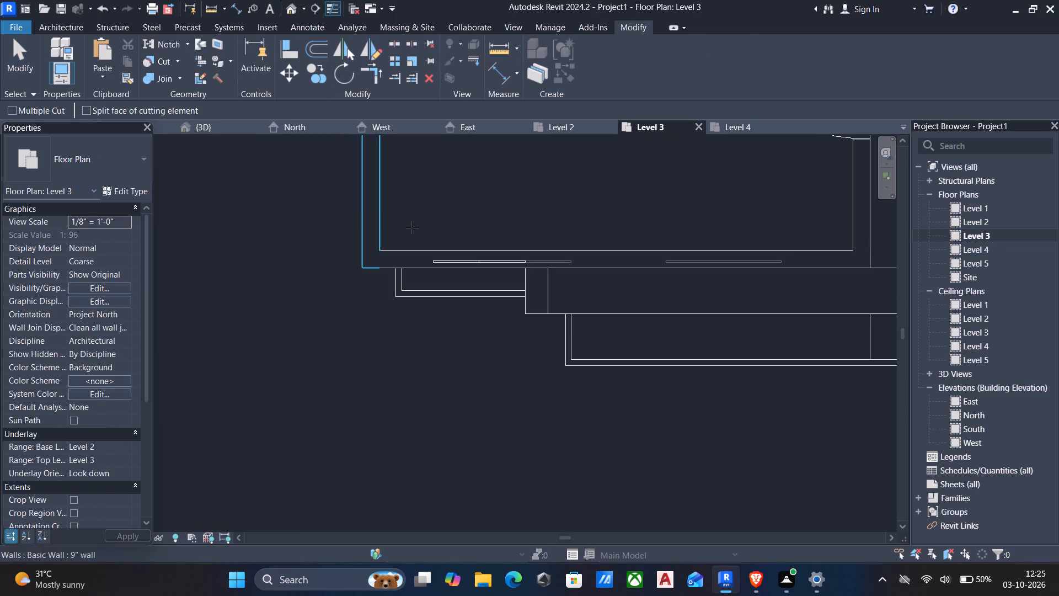
pyautogui.click(486, 248)
pyautogui.click(480, 260)
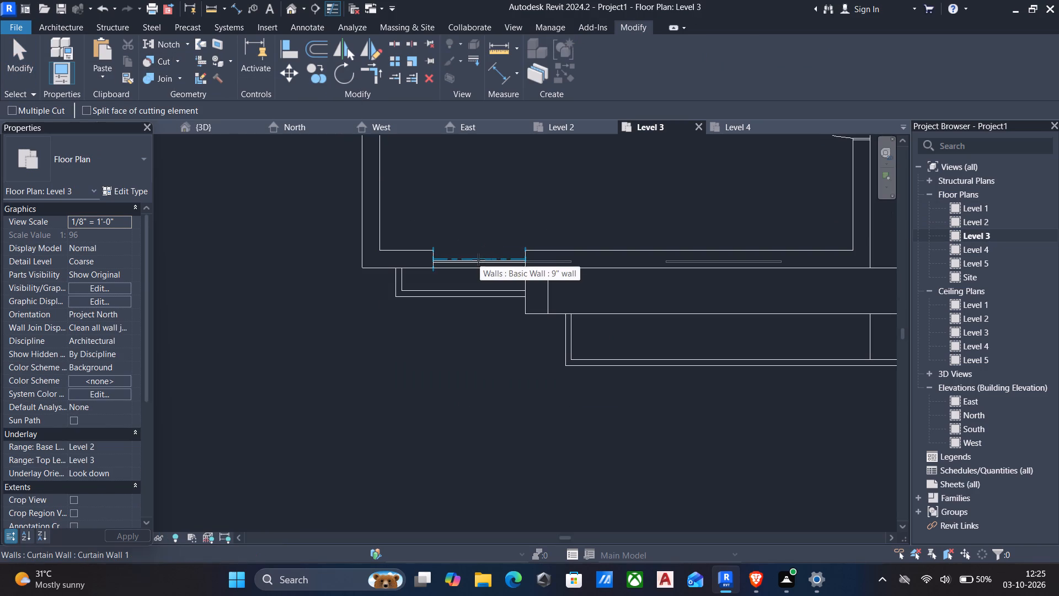
pyautogui.press('Escape')
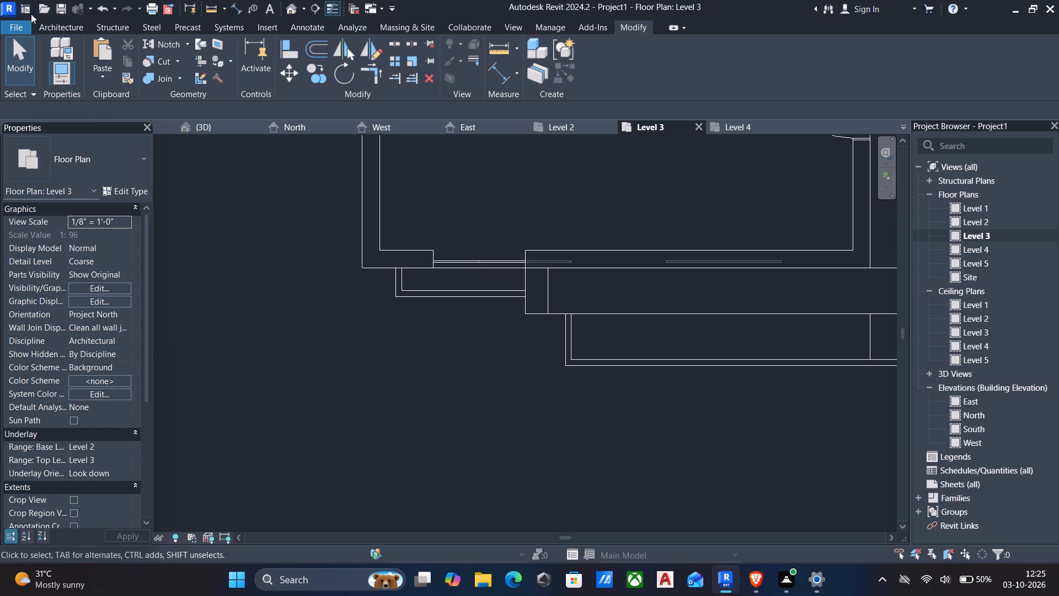
pyautogui.click(204, 125)
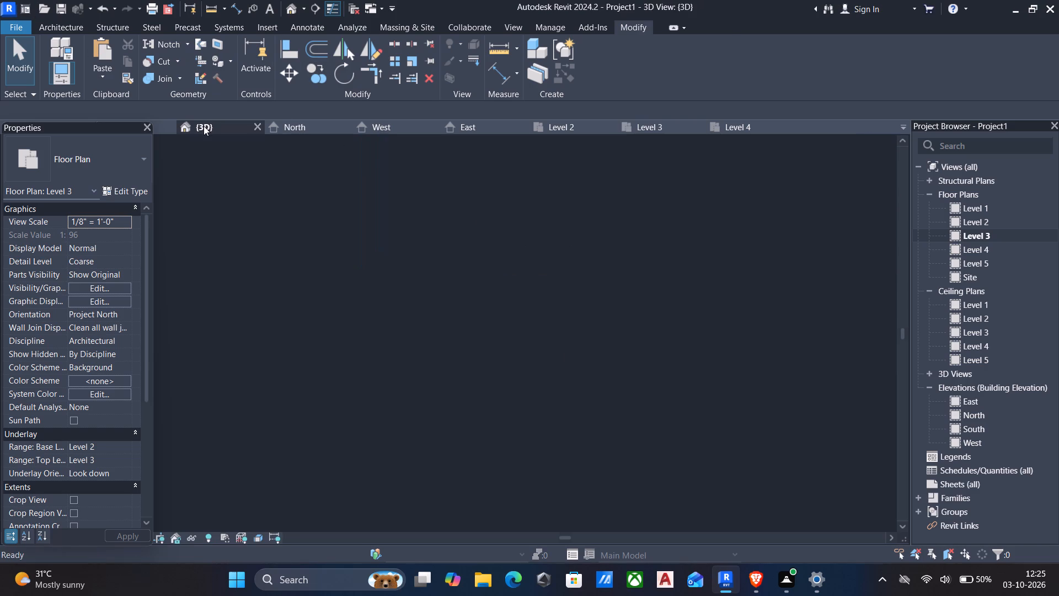
pyautogui.scroll(-1, 400, 205)
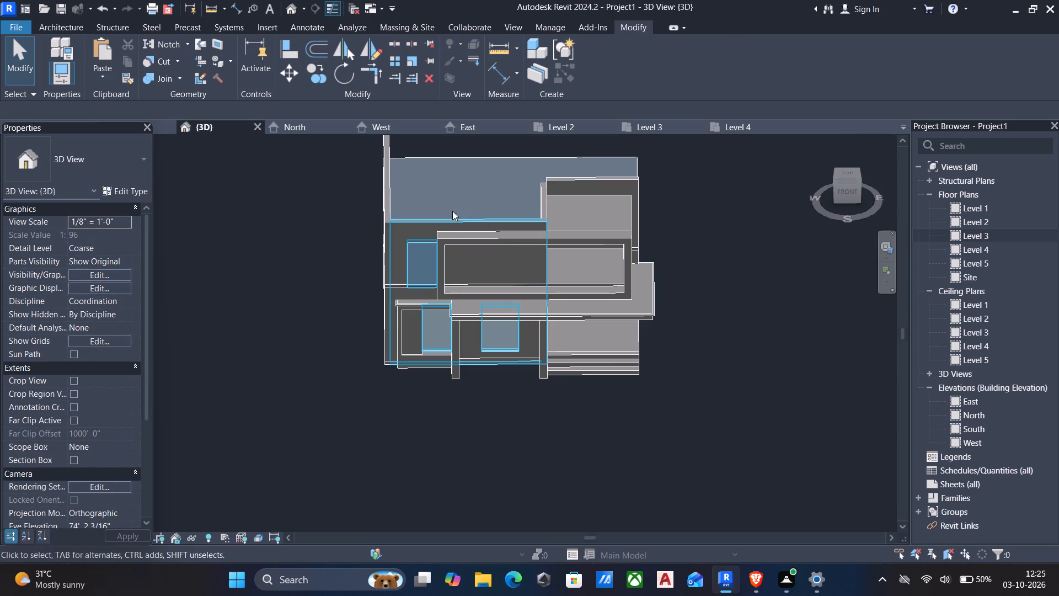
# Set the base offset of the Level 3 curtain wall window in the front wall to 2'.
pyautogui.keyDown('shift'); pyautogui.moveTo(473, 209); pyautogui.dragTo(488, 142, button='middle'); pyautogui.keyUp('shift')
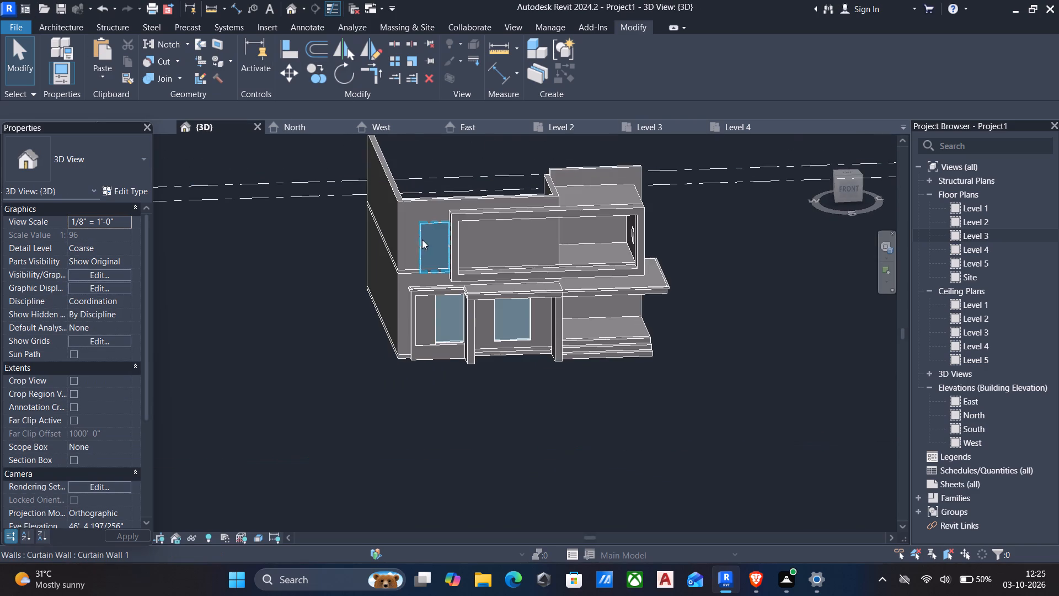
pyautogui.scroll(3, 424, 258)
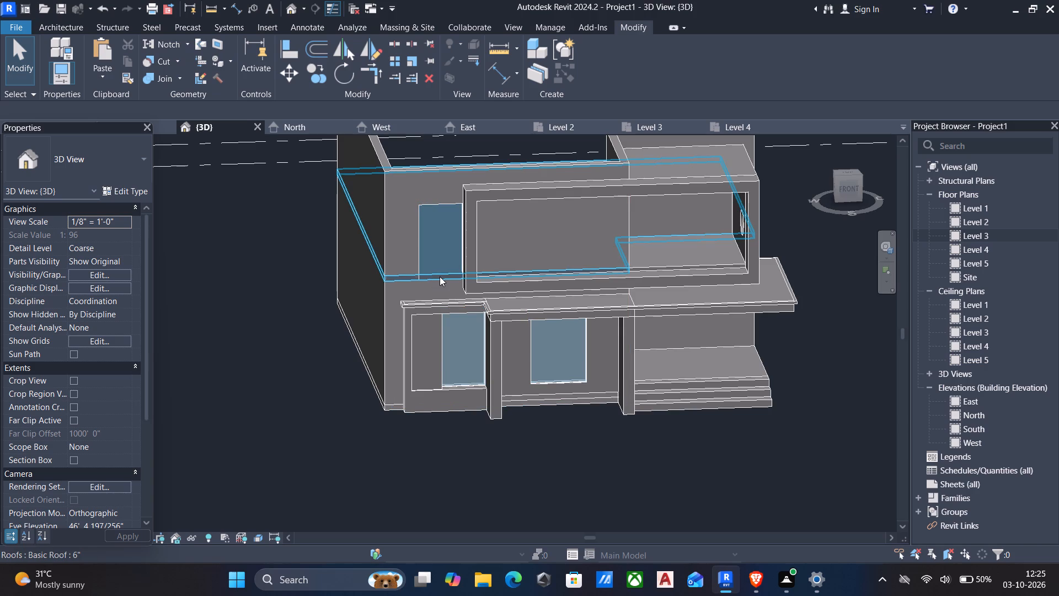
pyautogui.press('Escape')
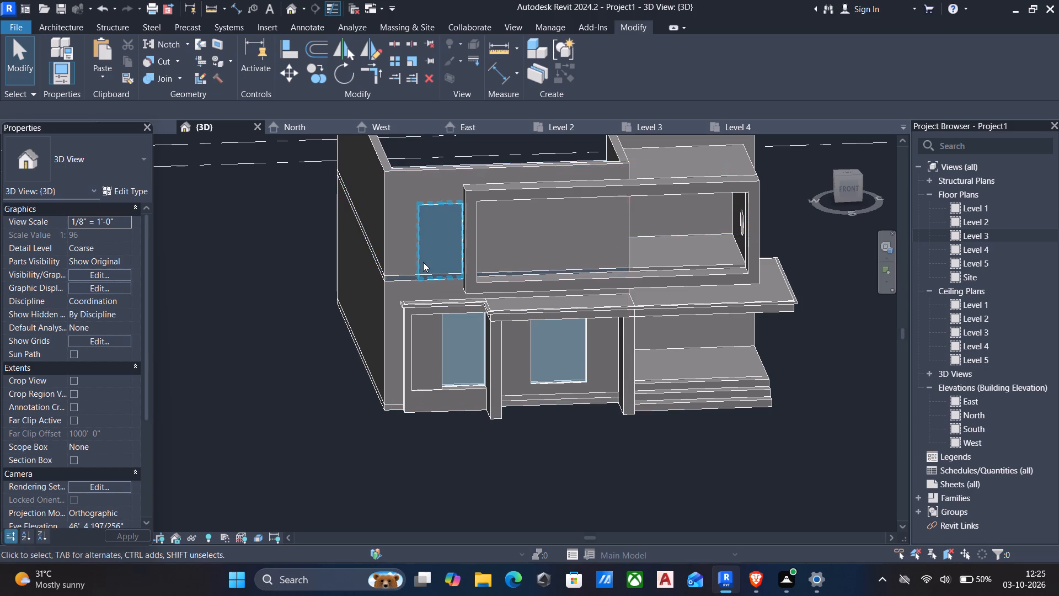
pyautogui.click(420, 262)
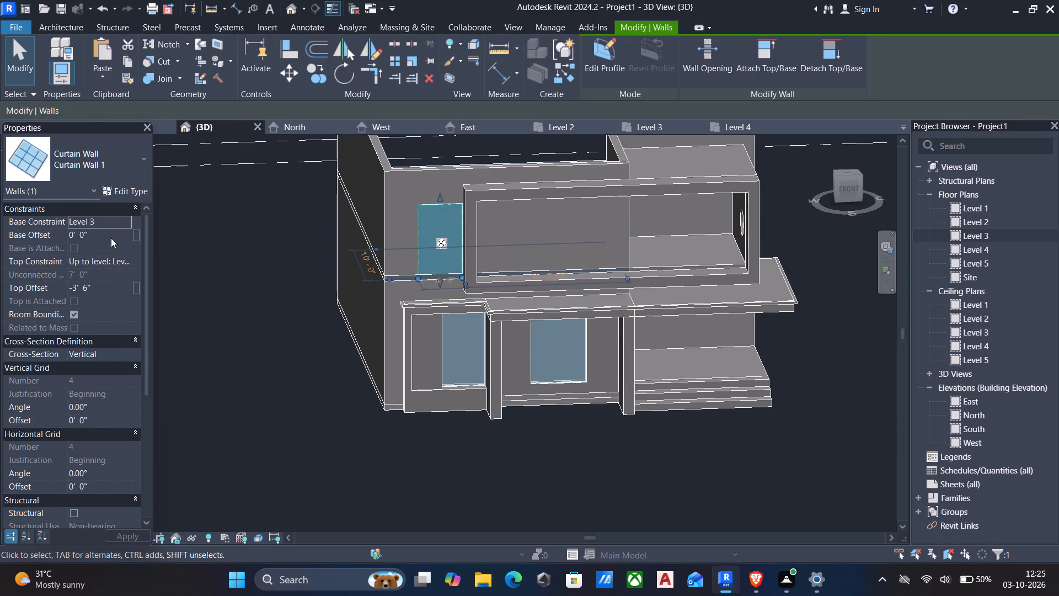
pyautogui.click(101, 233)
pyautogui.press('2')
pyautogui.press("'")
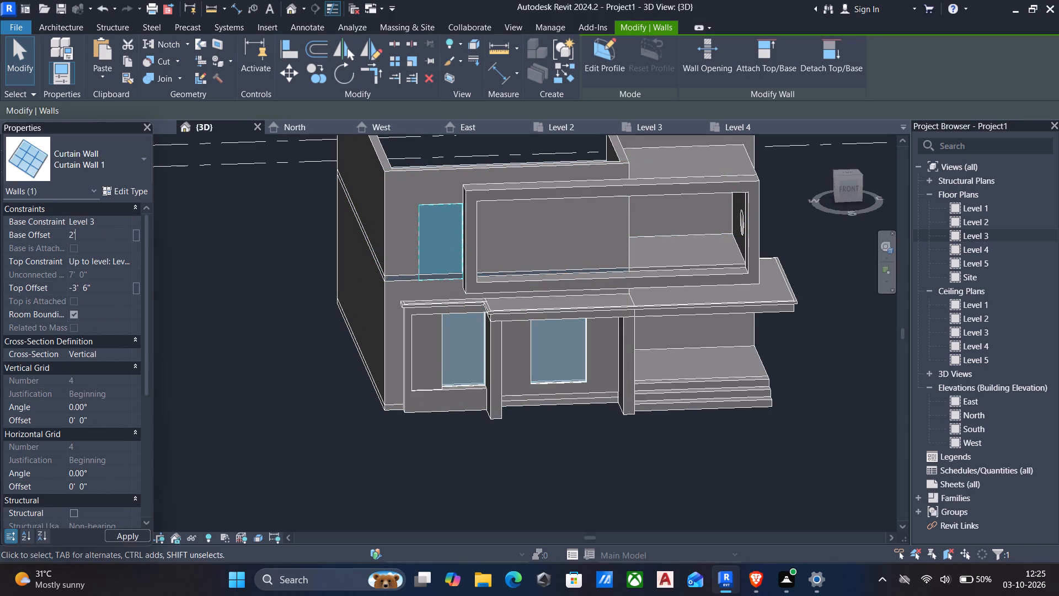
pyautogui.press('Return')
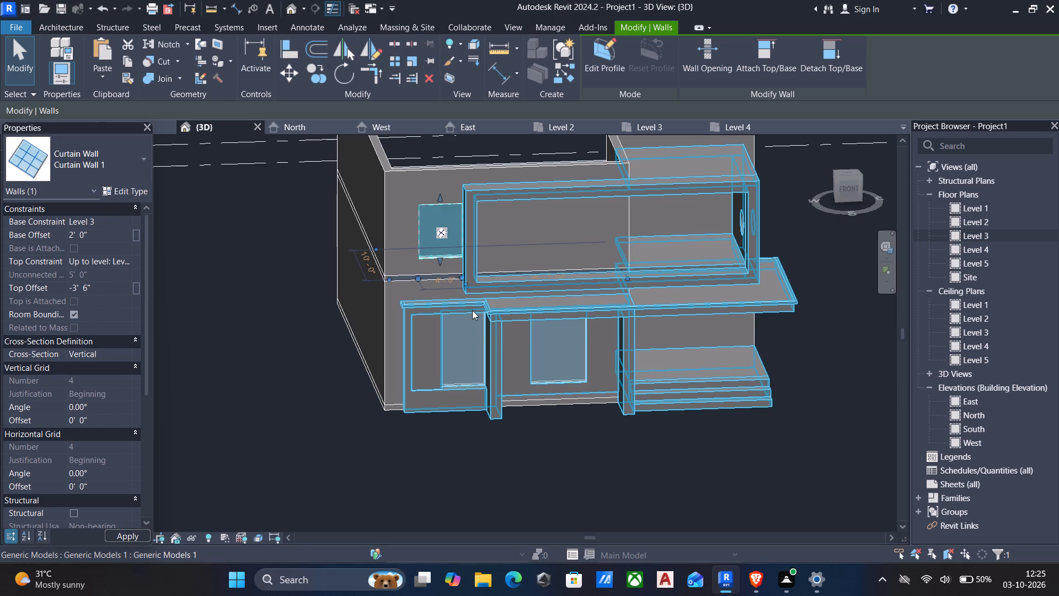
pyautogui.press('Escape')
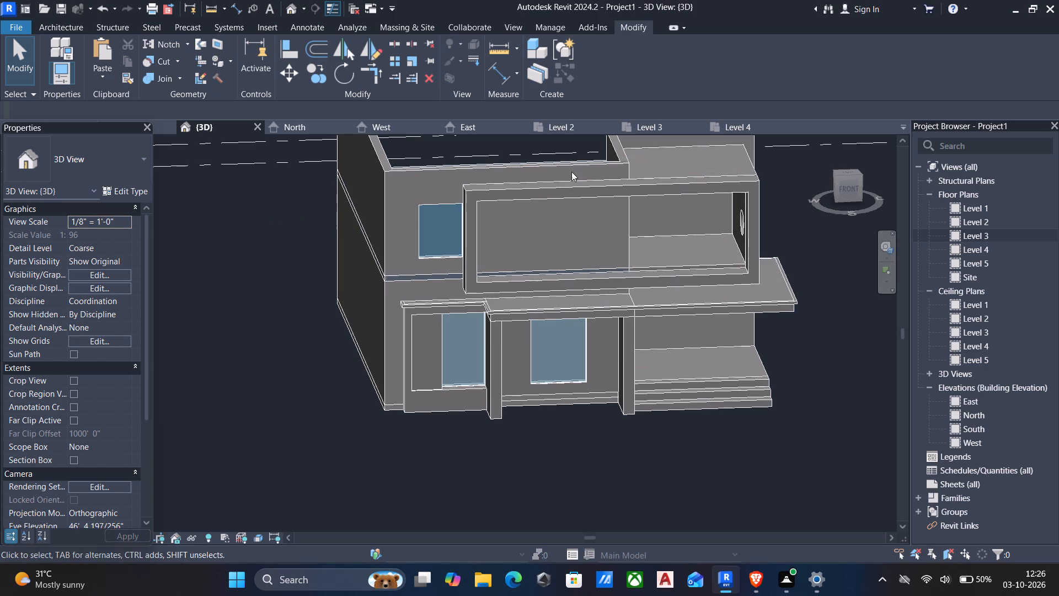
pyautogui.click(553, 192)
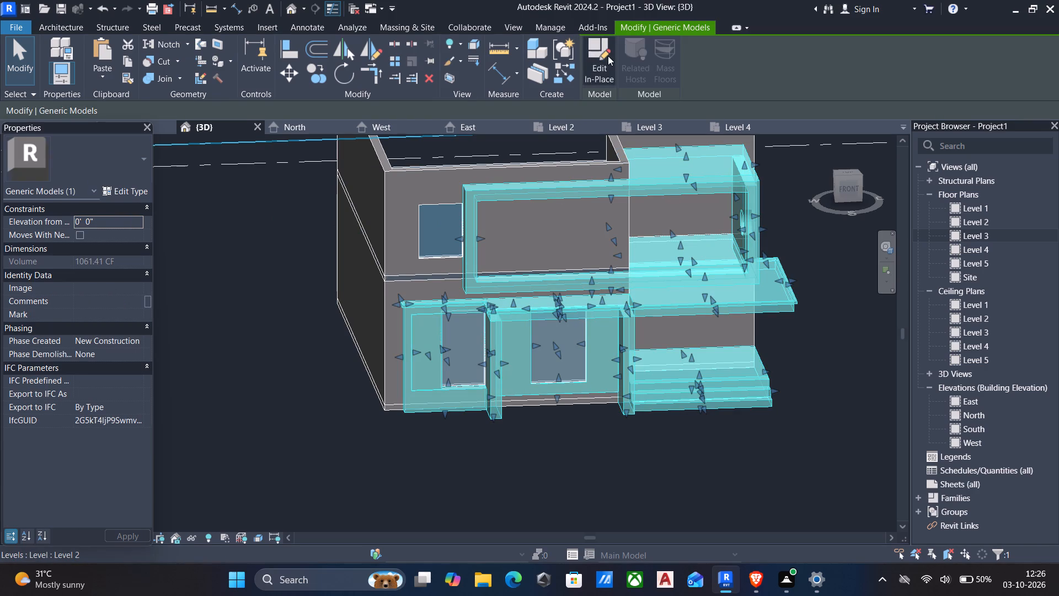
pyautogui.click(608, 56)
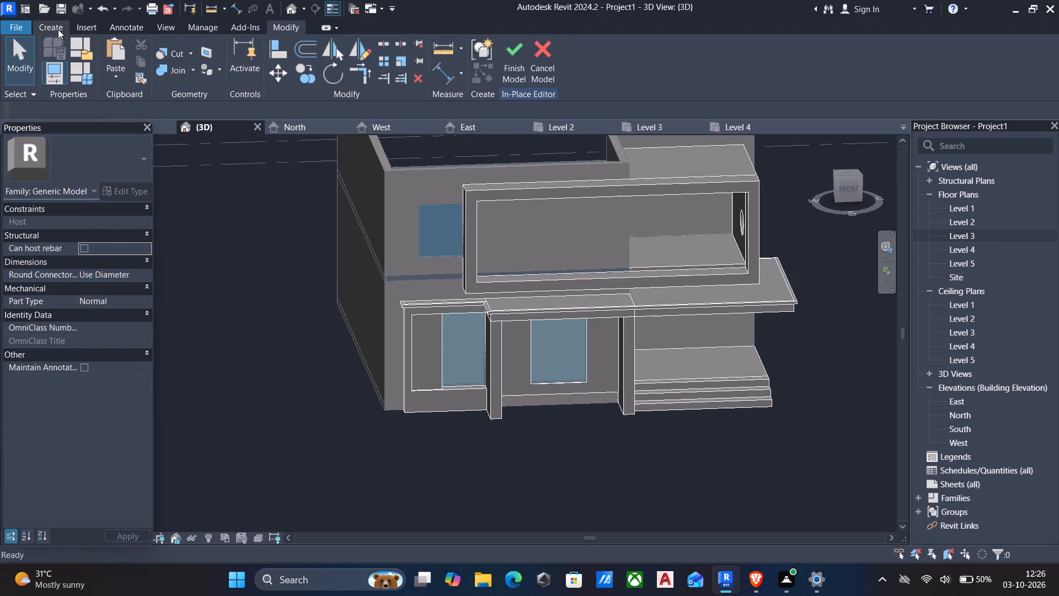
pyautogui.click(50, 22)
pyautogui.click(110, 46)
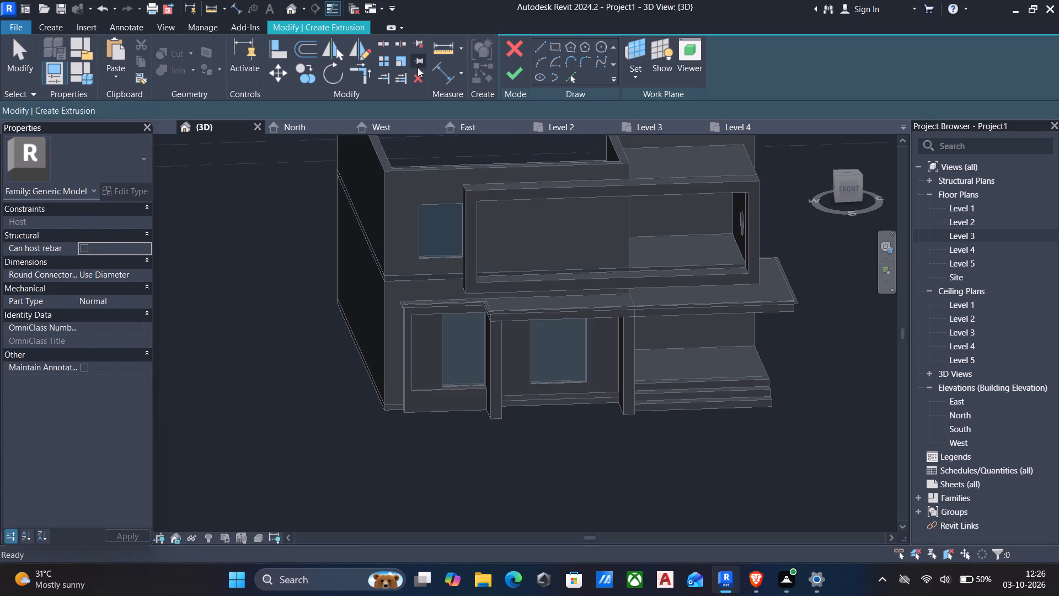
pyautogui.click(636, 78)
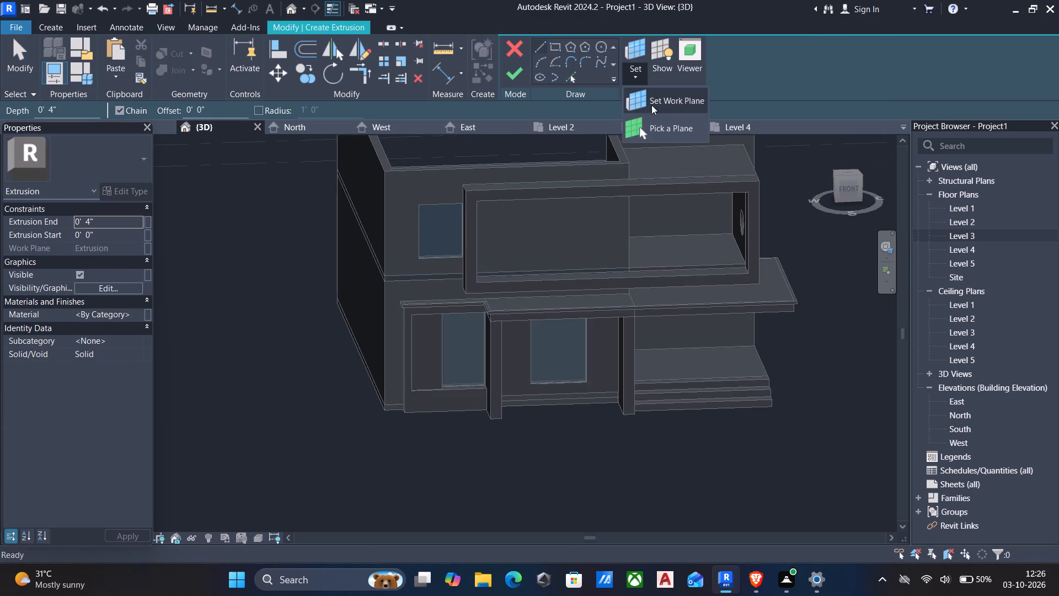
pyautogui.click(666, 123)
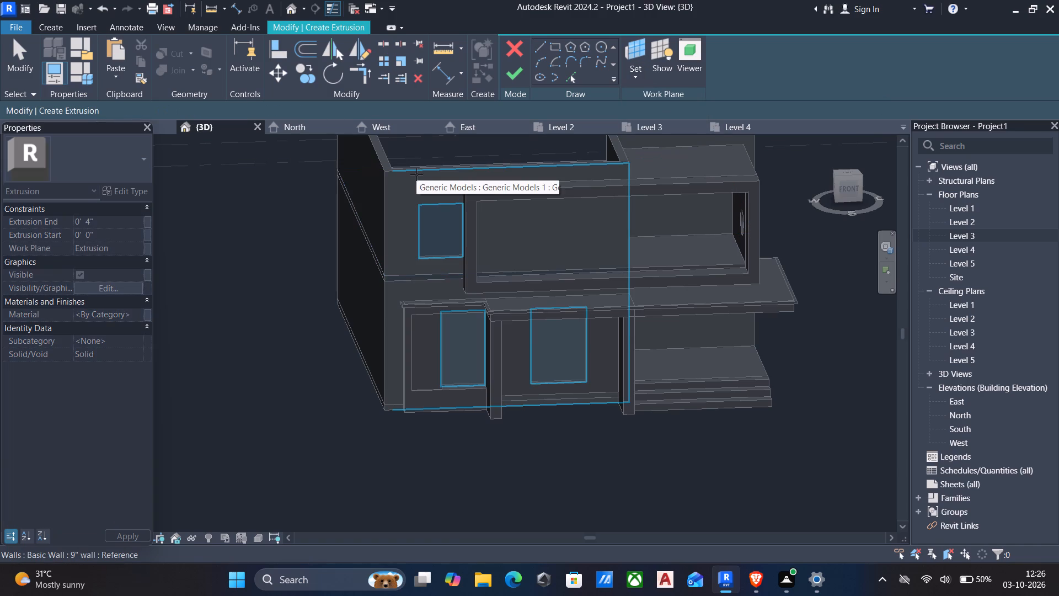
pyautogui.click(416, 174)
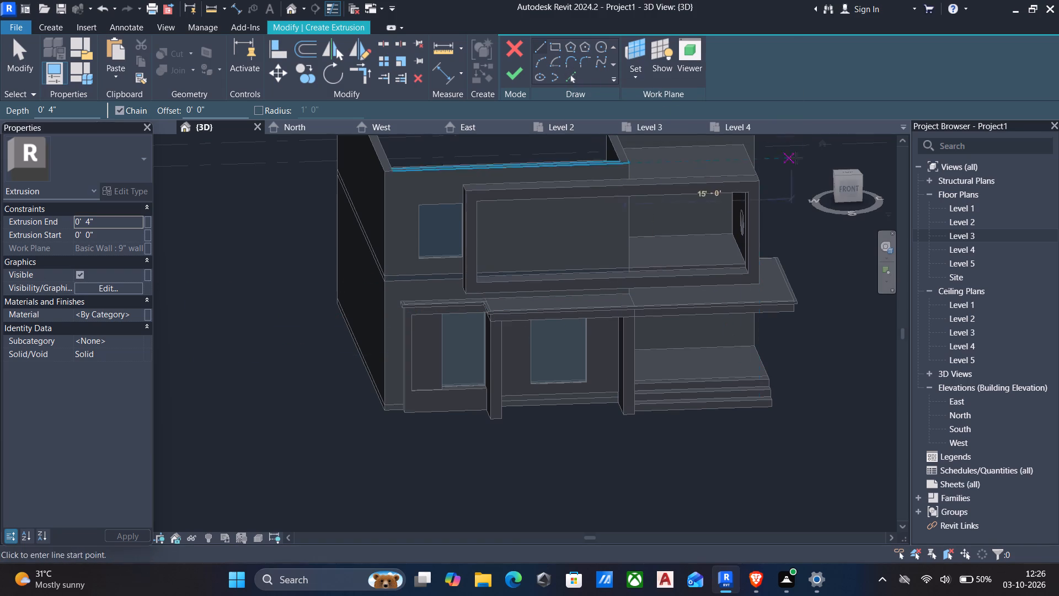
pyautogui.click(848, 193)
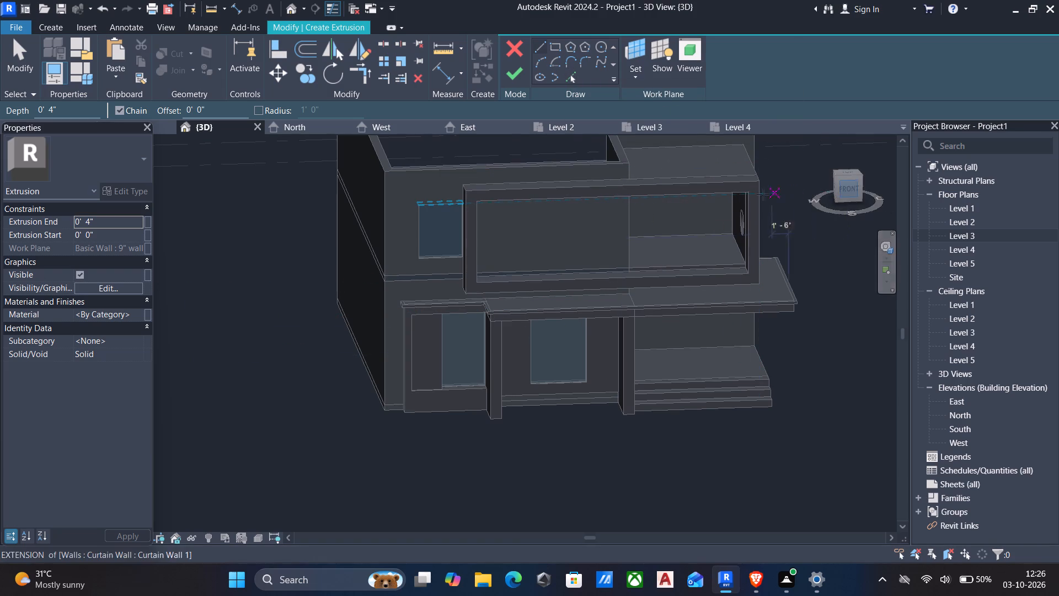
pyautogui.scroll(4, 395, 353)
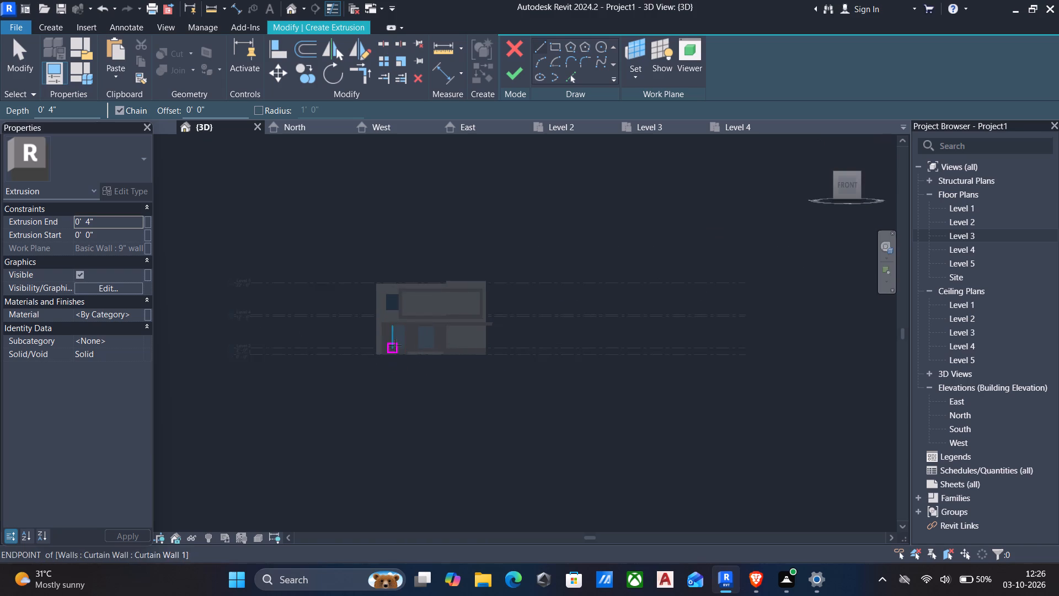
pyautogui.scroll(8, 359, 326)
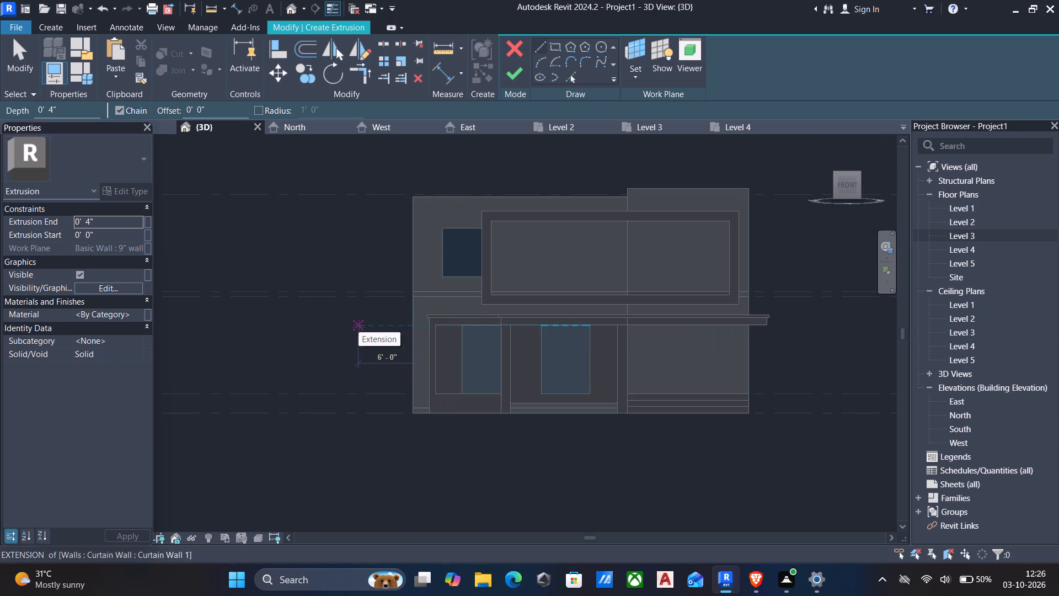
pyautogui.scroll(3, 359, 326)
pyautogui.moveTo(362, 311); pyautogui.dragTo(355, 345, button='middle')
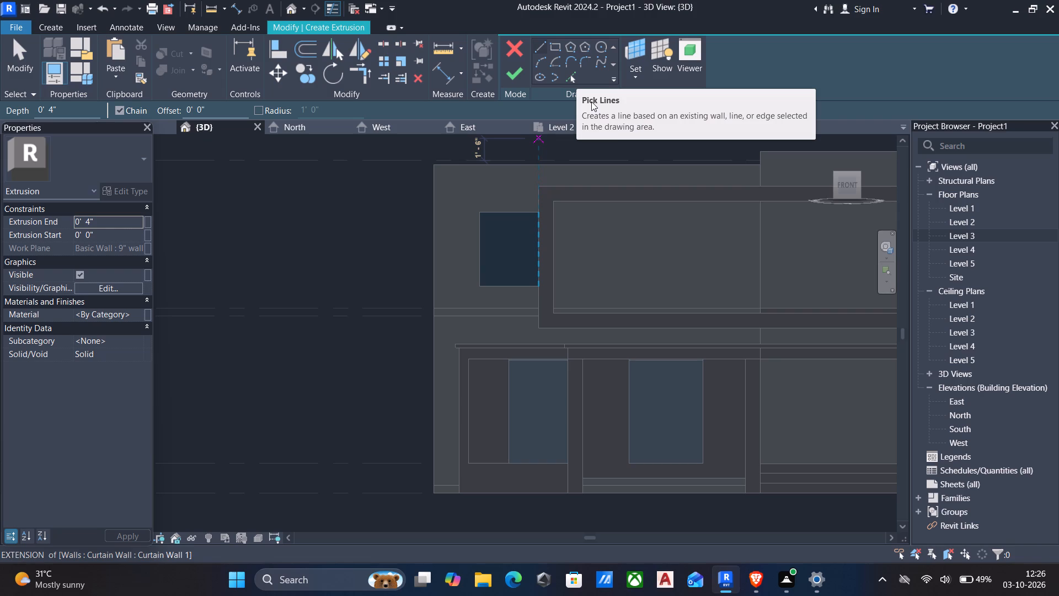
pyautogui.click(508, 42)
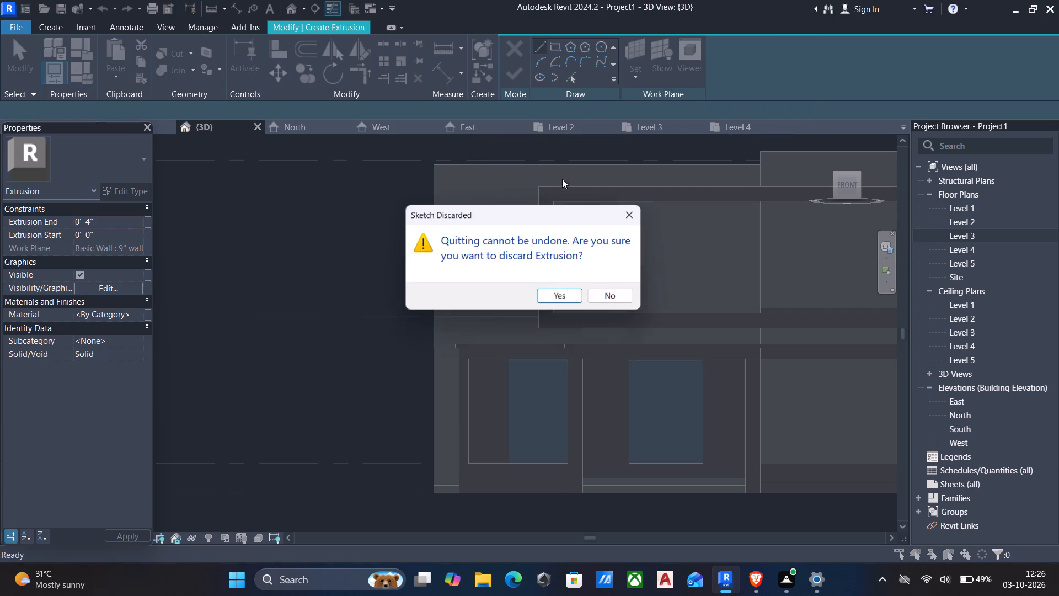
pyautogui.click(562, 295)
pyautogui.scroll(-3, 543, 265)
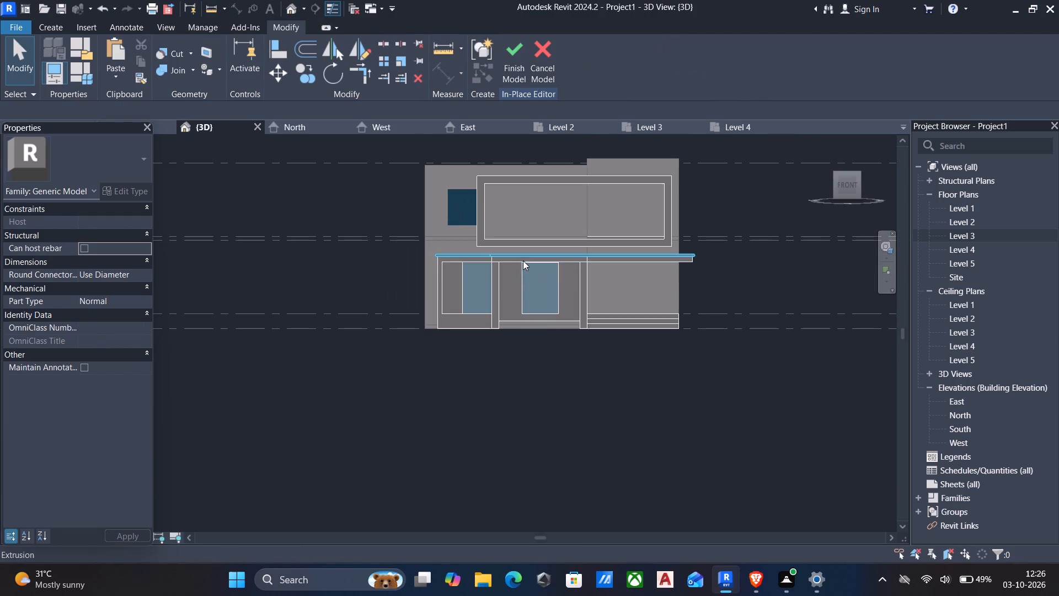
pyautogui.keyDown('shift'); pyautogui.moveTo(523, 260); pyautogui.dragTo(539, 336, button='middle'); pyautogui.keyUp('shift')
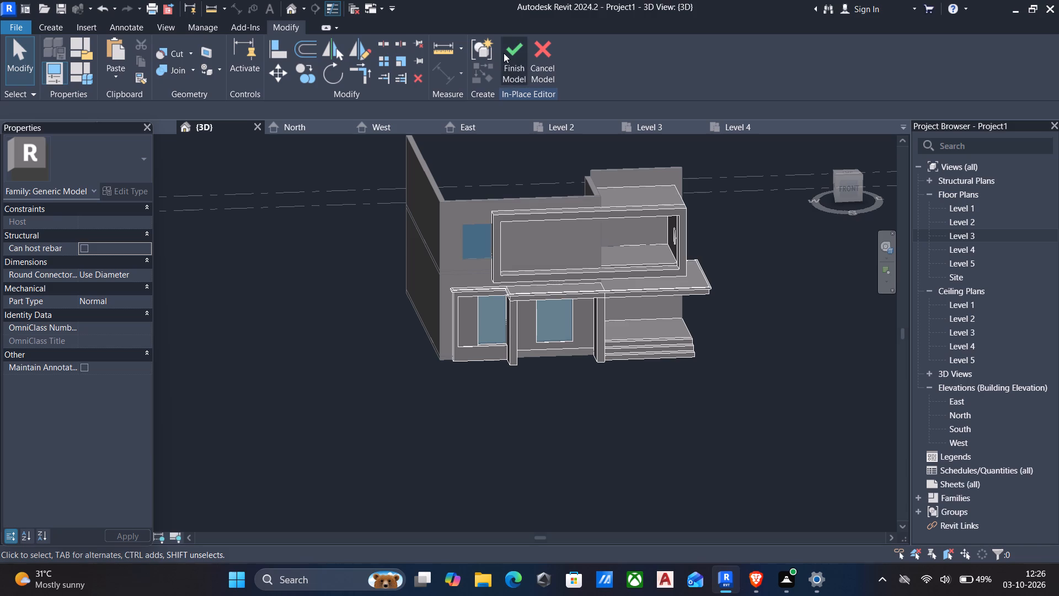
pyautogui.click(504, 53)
# Set the base offset of the upper front curtain wall window to 3' above Level 3.
pyautogui.click(471, 253)
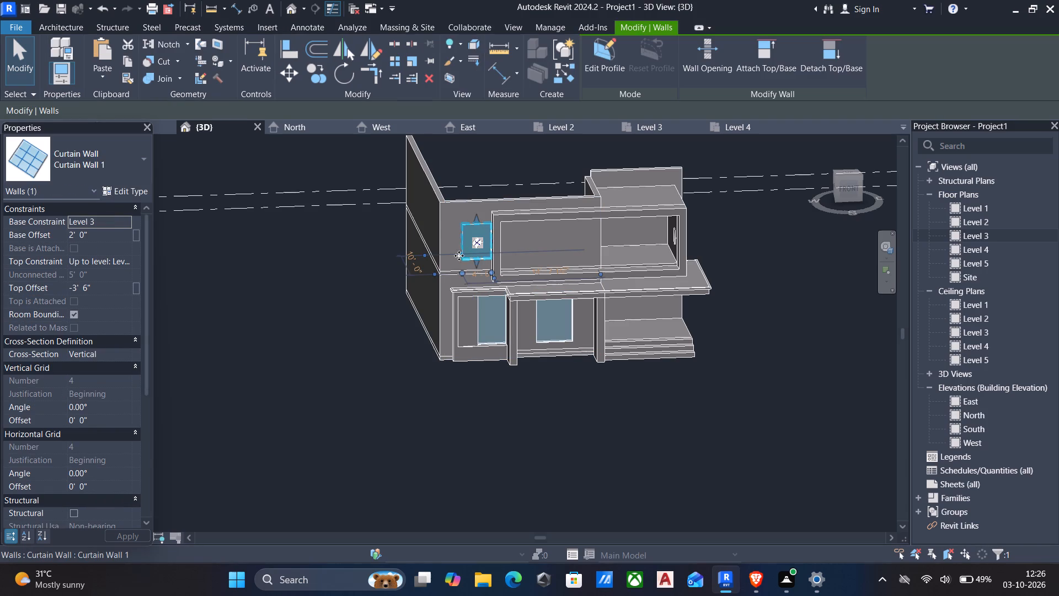
pyautogui.click(124, 233)
pyautogui.write('-3')
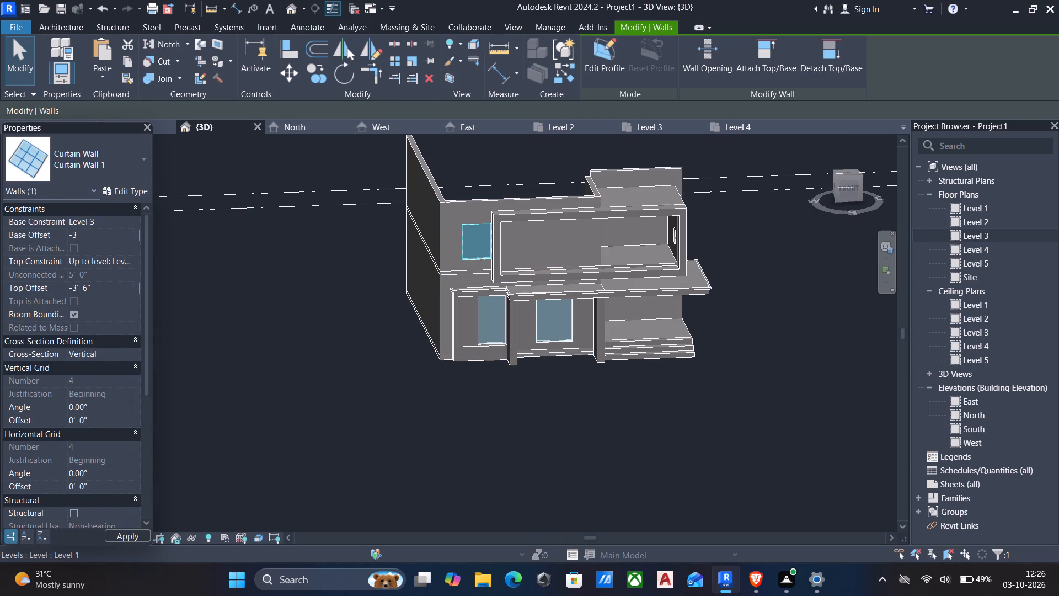
pyautogui.press("'")
pyautogui.press('Return')
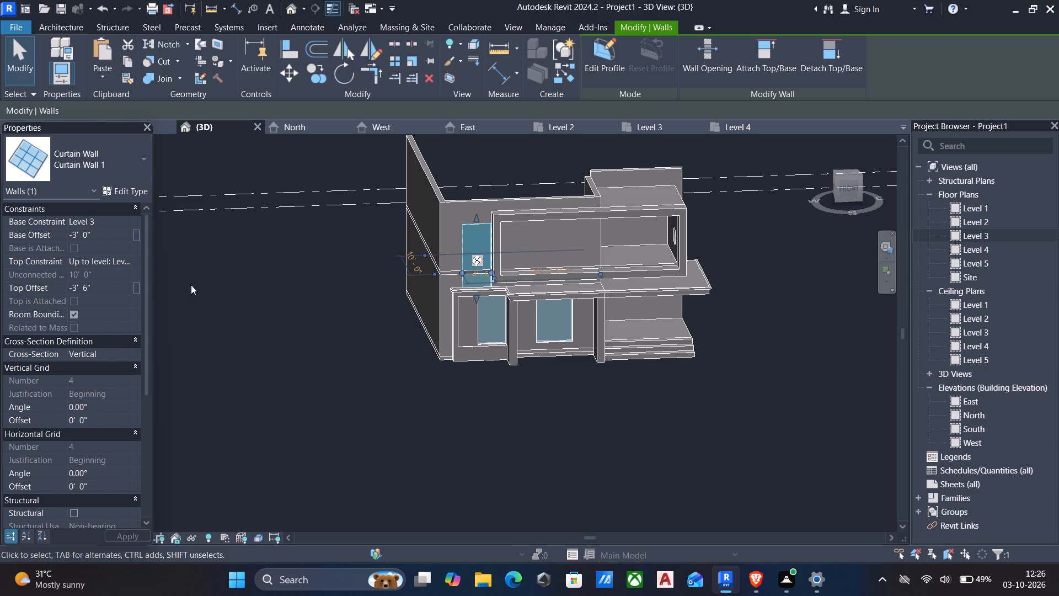
pyautogui.click(116, 239)
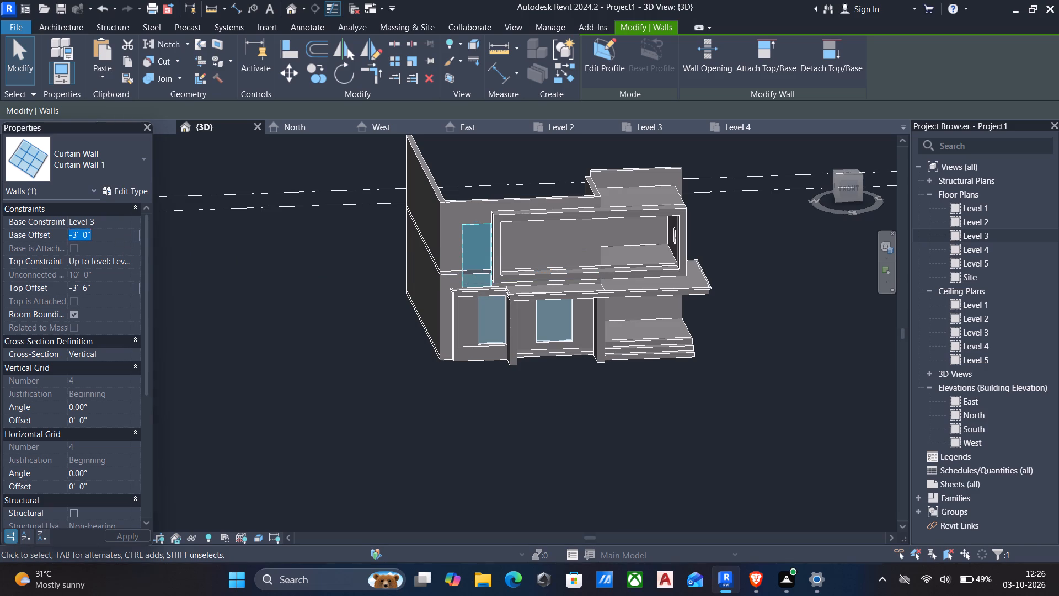
pyautogui.press('3')
pyautogui.press("'")
pyautogui.press('Return')
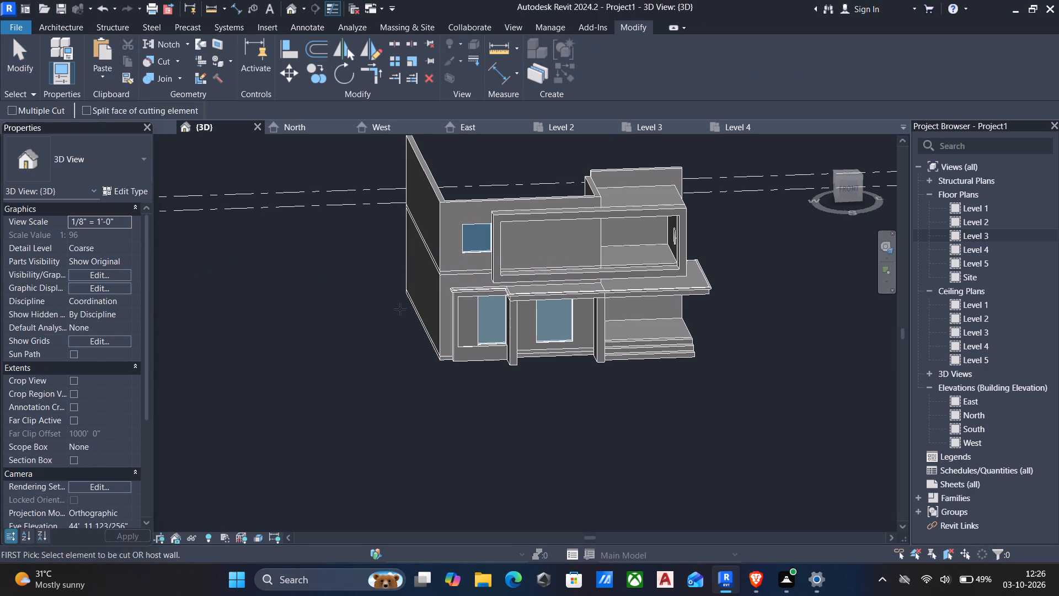
pyautogui.press('Escape')
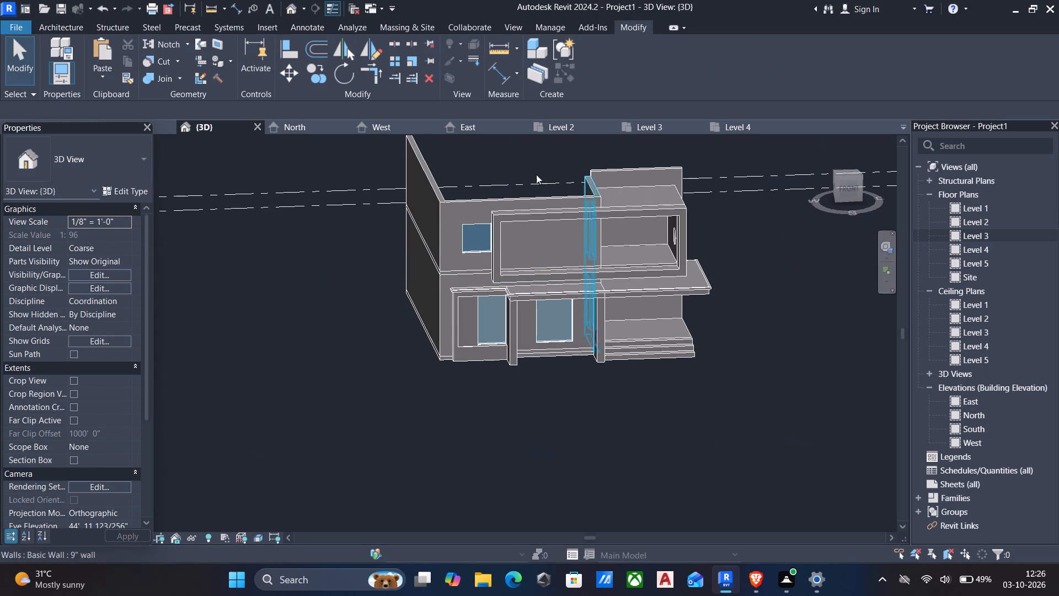
# Edit the front generic model in place and start an extrusion on the face of the upper front 9" wall.
pyautogui.click(663, 208)
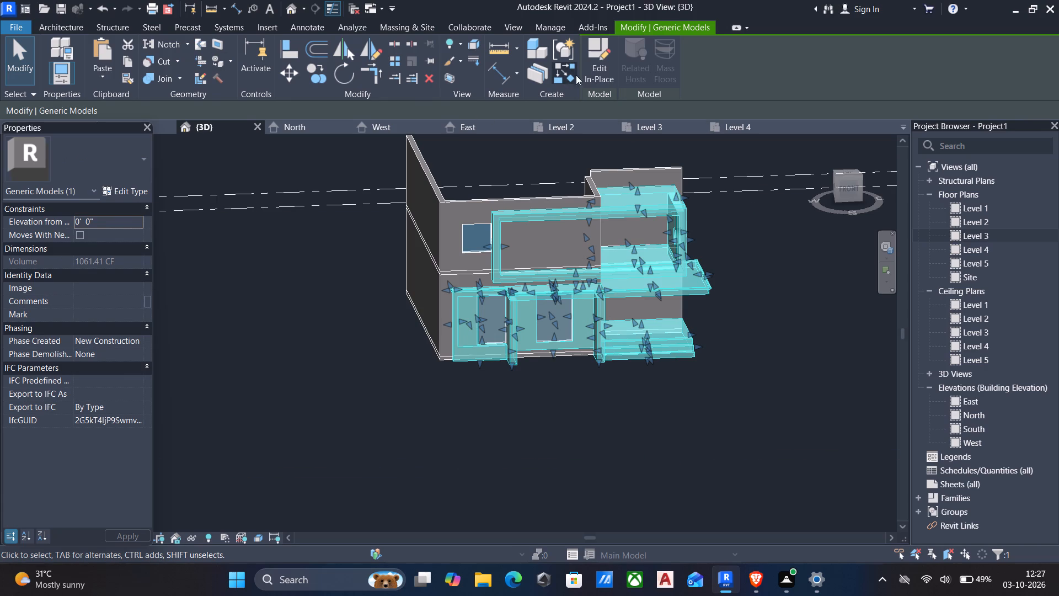
pyautogui.click(598, 67)
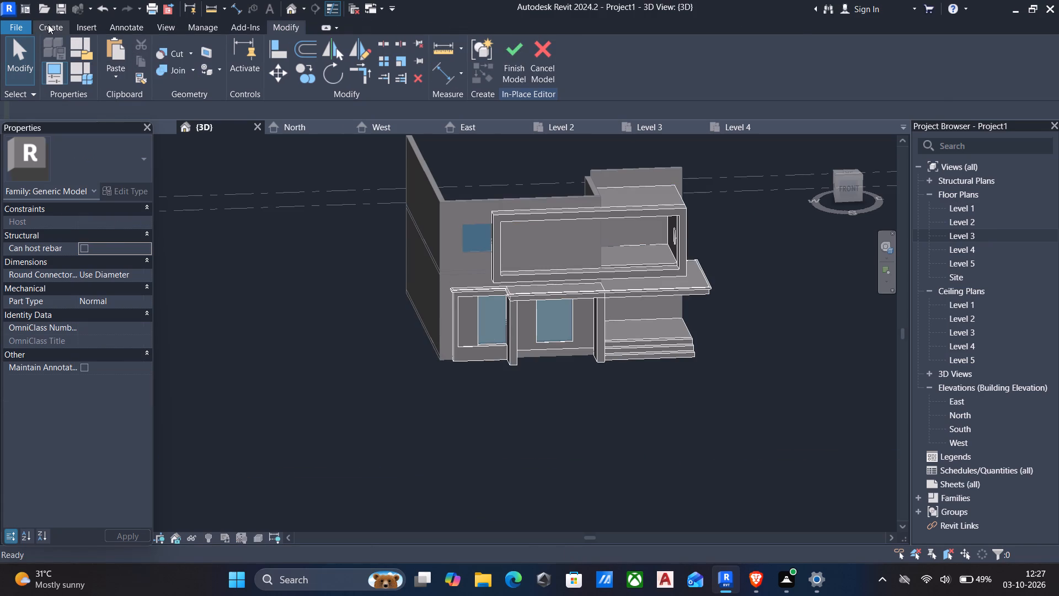
pyautogui.click(48, 24)
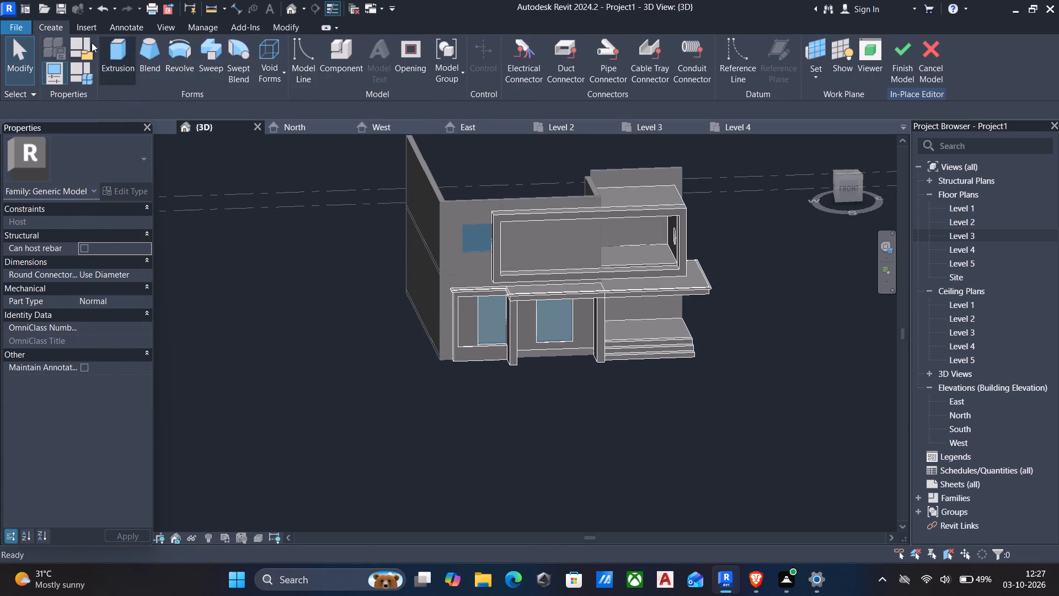
pyautogui.click(110, 54)
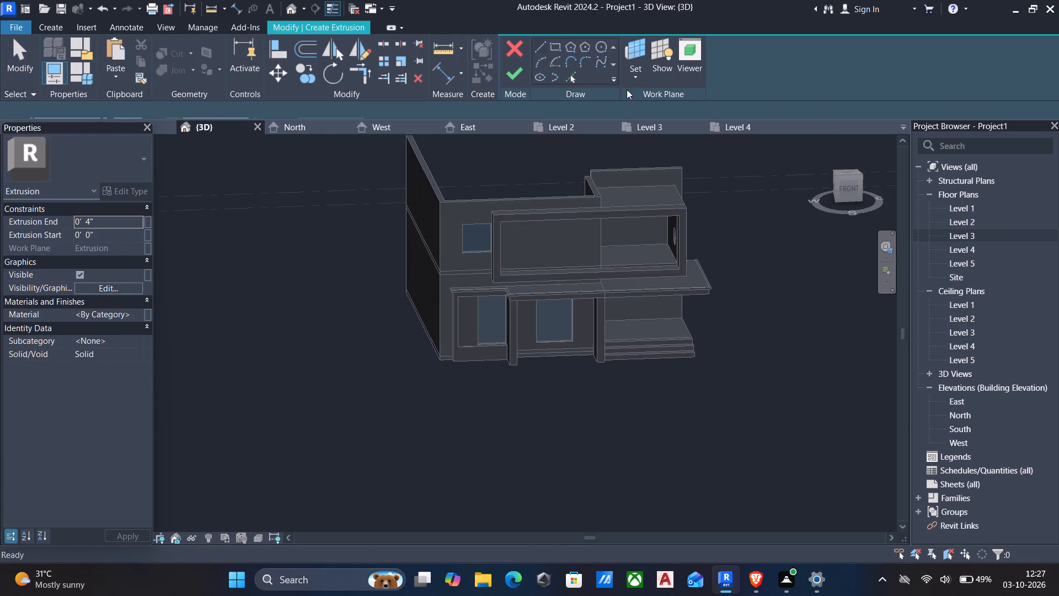
pyautogui.click(638, 75)
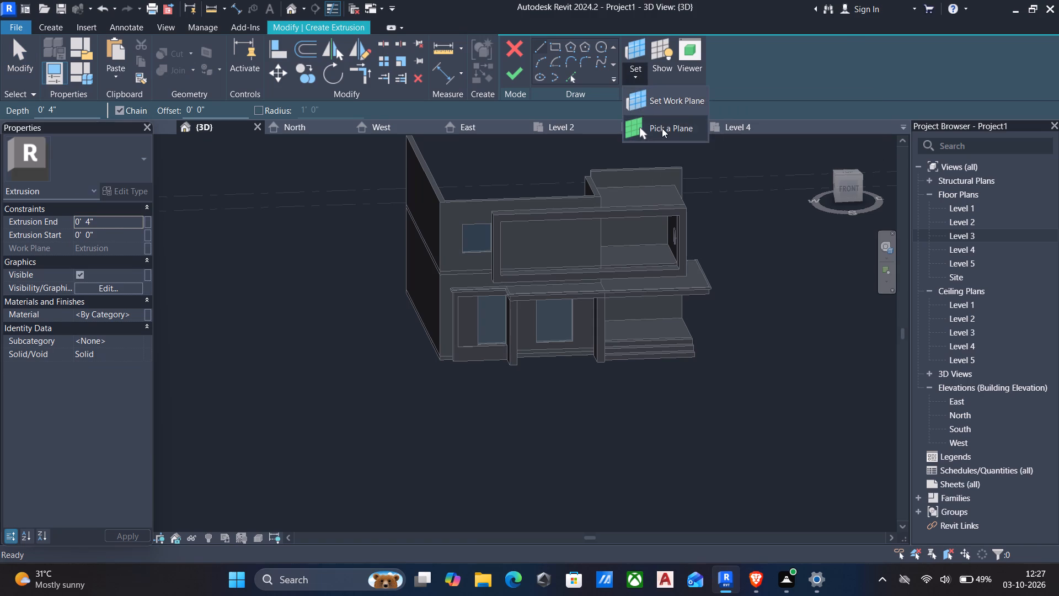
pyautogui.click(662, 128)
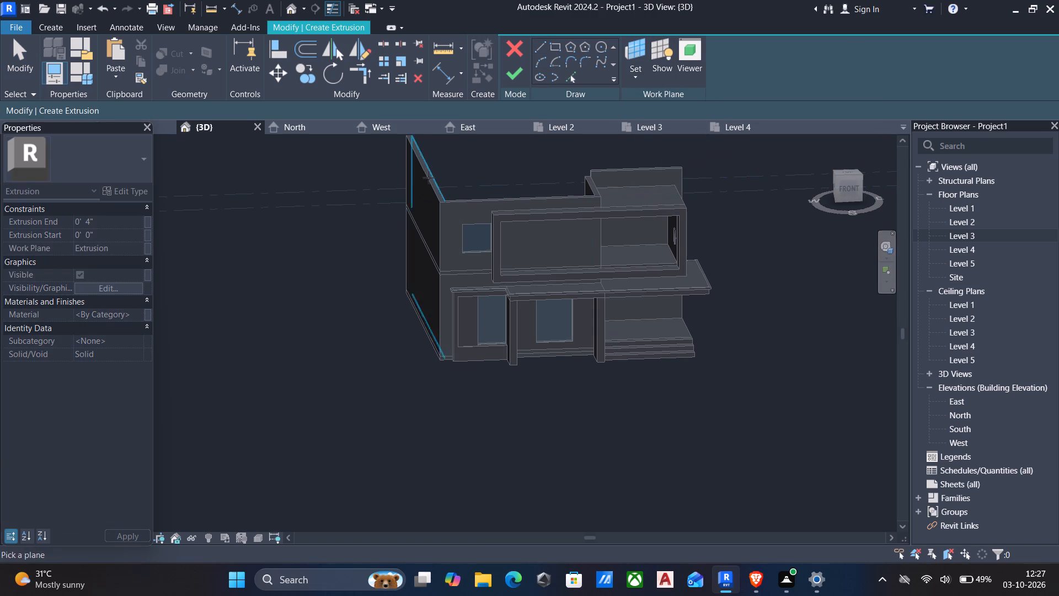
pyautogui.click(458, 206)
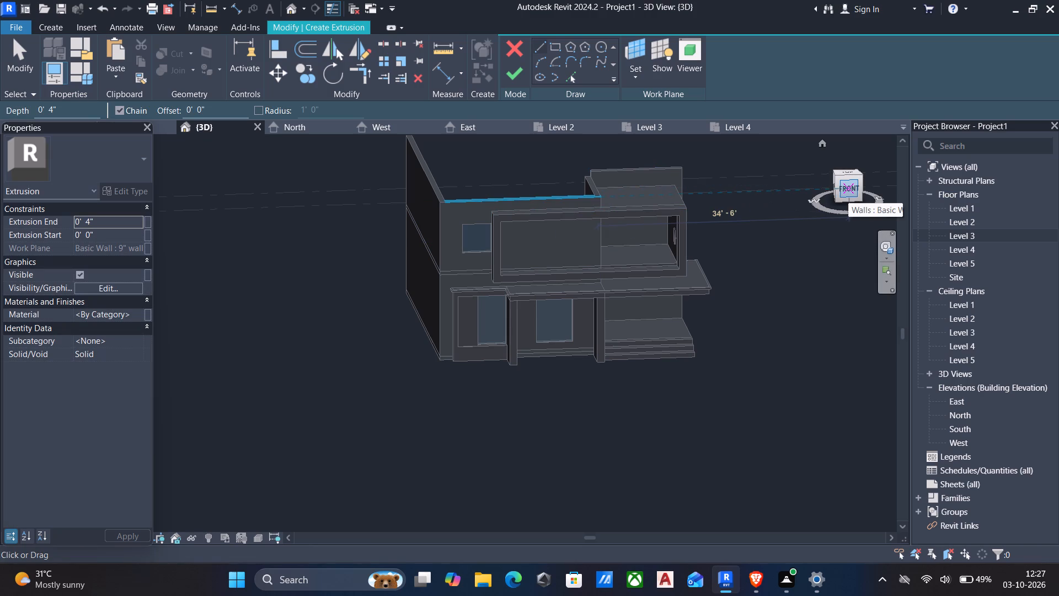
# In the front view, sketch a rectangle about 6'-4" by 1' directly below the upper curtain wall window, starting at the box frame.
pyautogui.click(848, 188)
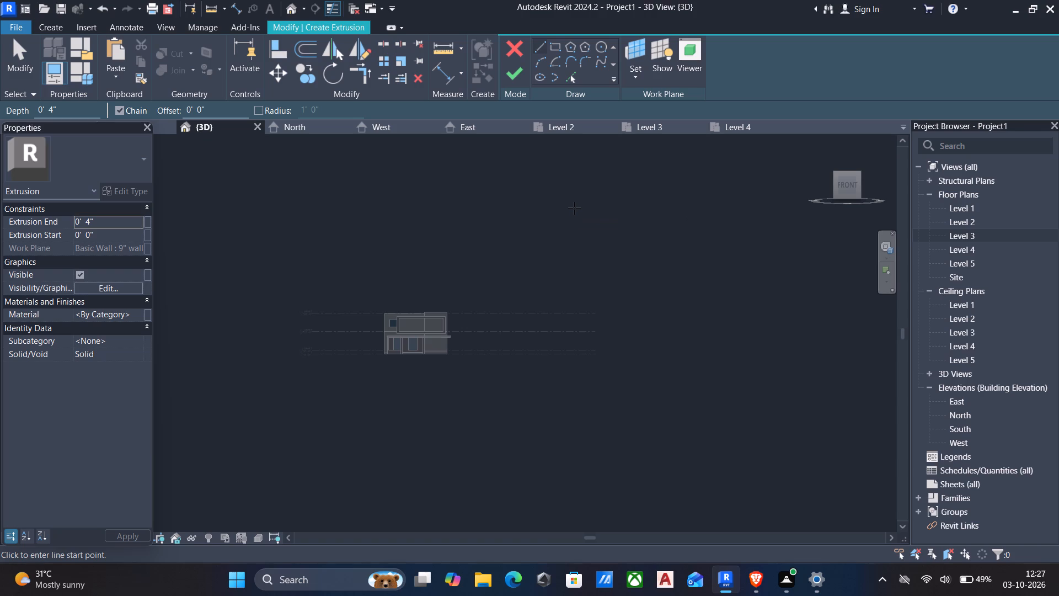
pyautogui.scroll(3, 414, 340)
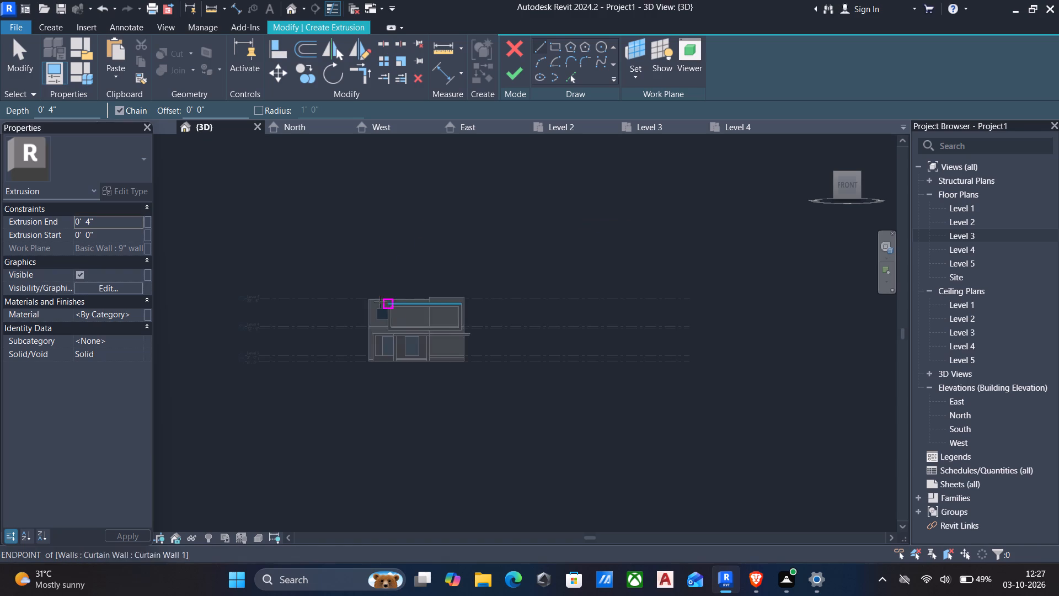
pyautogui.scroll(4, 376, 300)
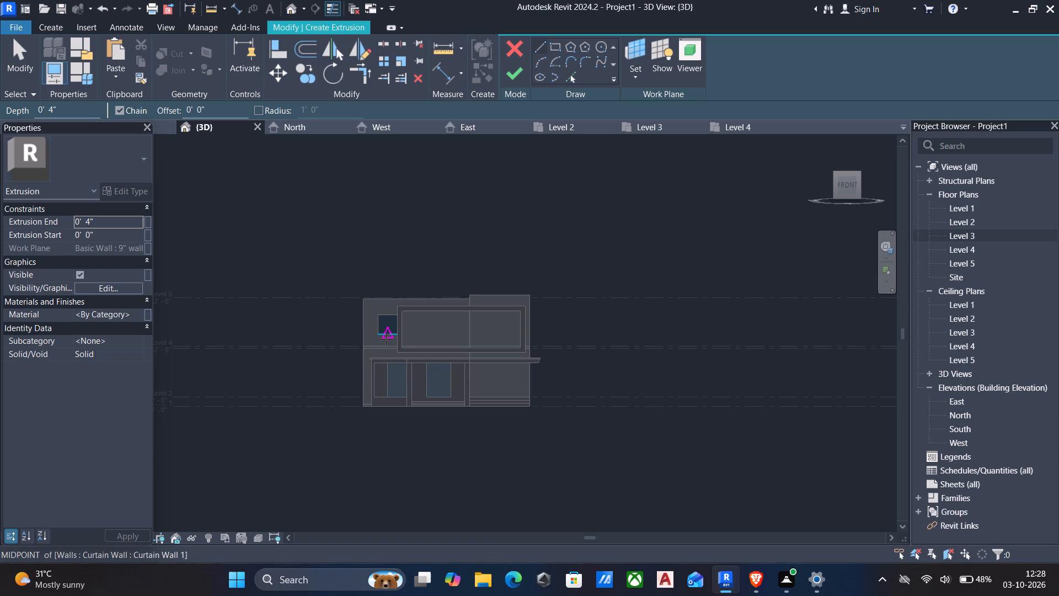
pyautogui.scroll(4, 386, 339)
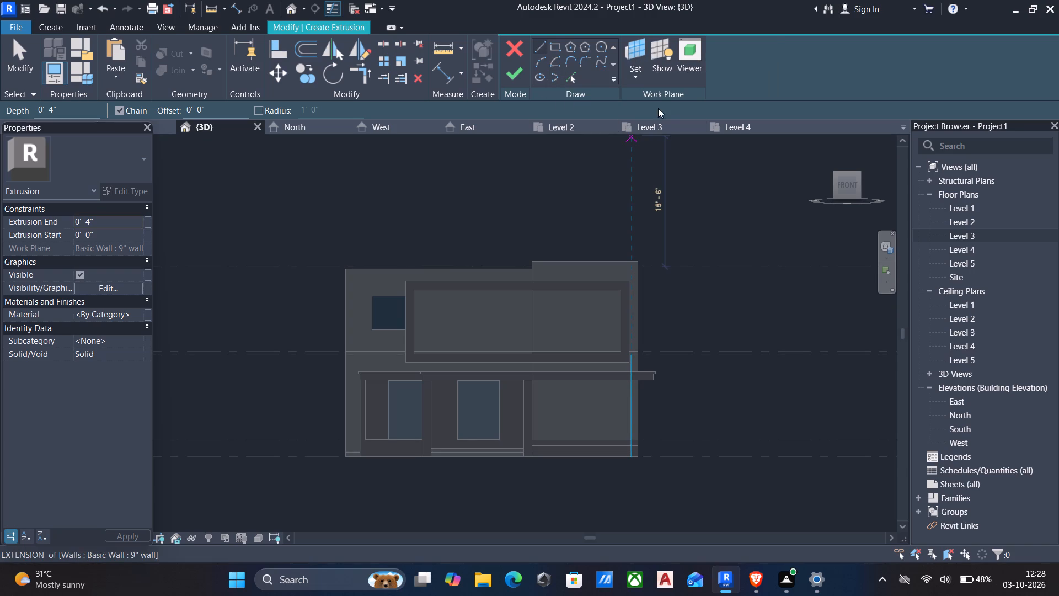
pyautogui.click(557, 46)
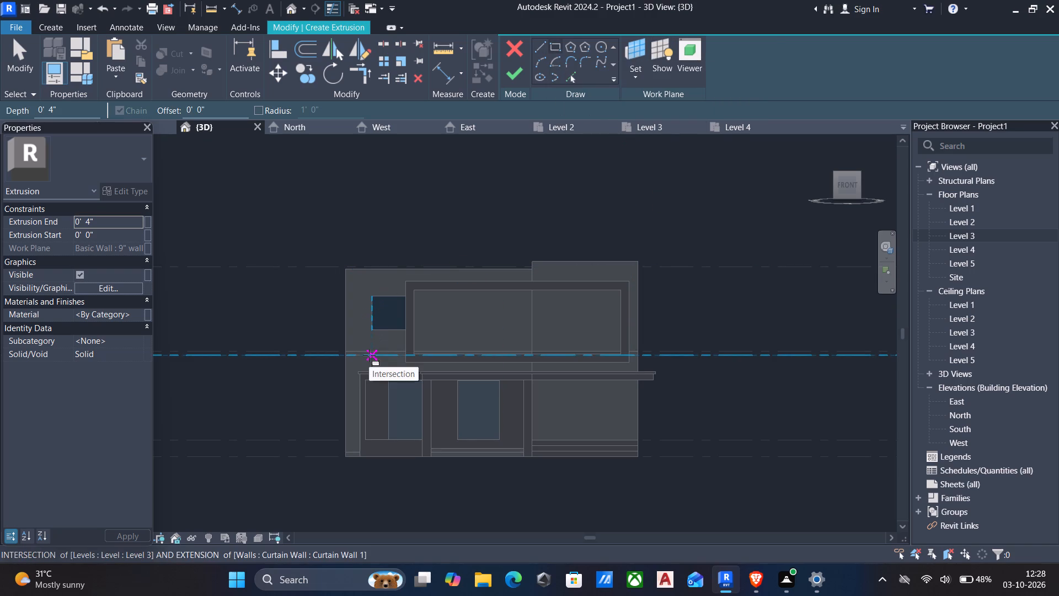
pyautogui.scroll(9, 371, 356)
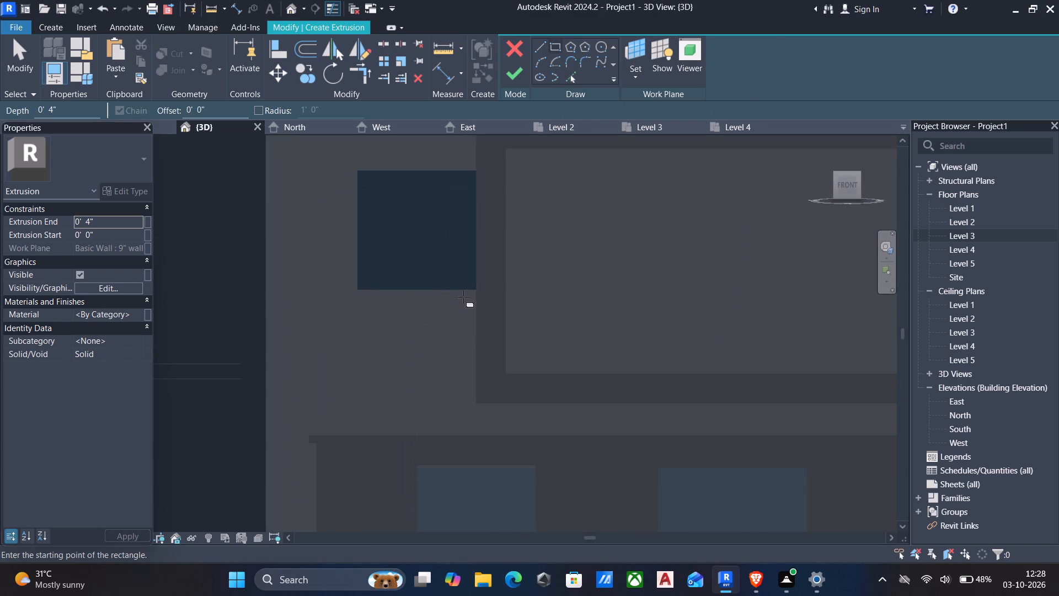
pyautogui.click(472, 290)
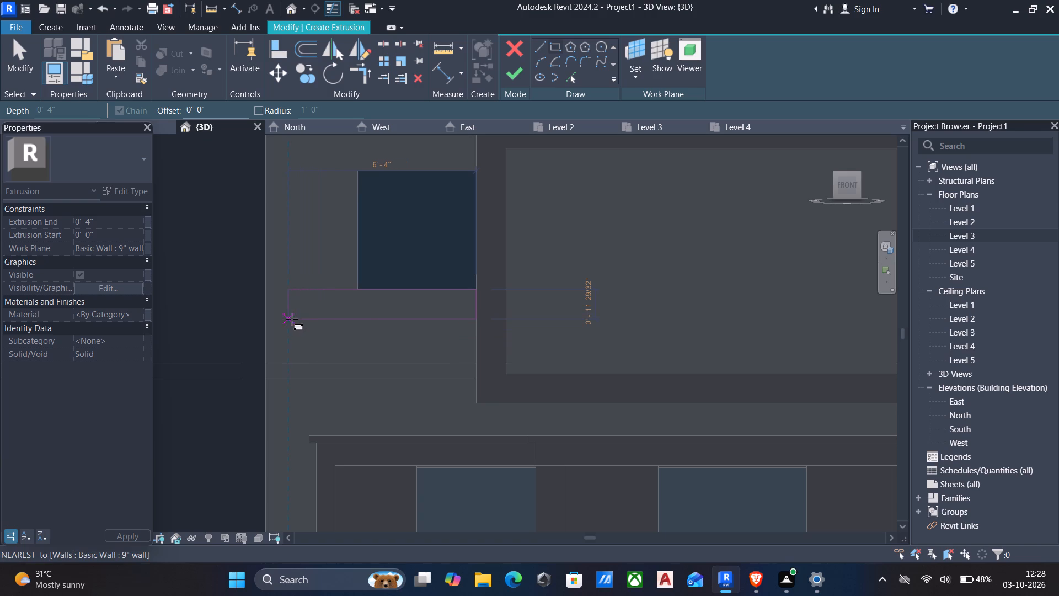
pyautogui.click(290, 319)
pyautogui.scroll(-2, 290, 320)
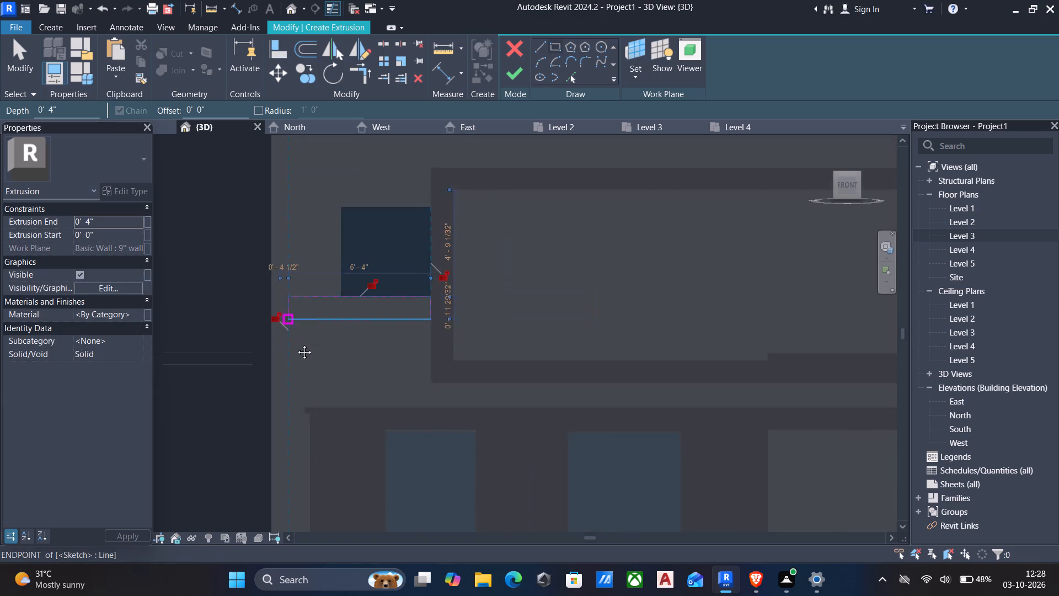
pyautogui.moveTo(296, 334); pyautogui.dragTo(309, 390, button='middle')
pyautogui.press('Escape')
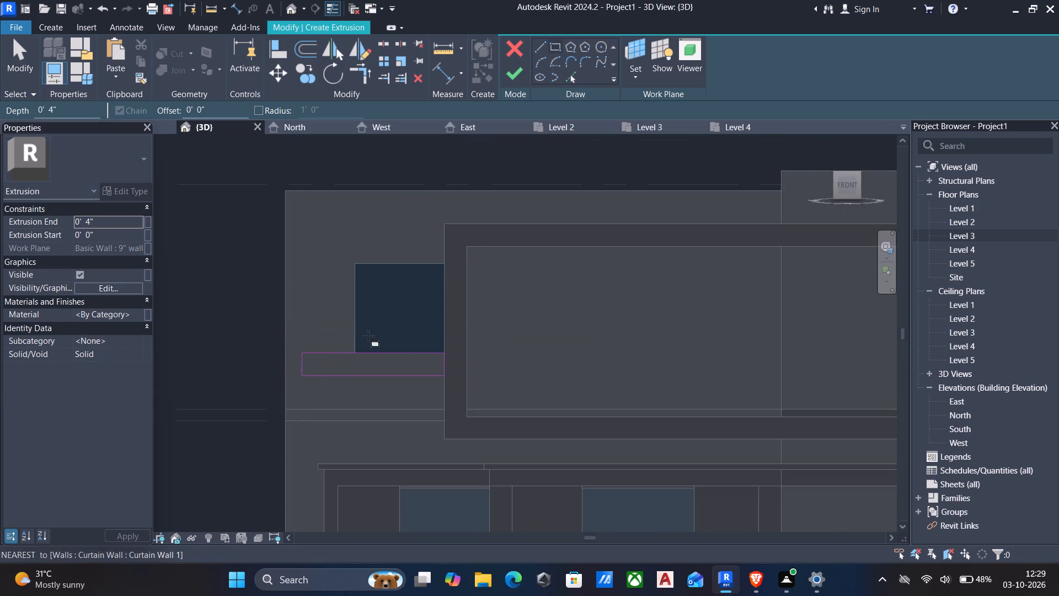
# Sketch a second rectangle about 6'-4" by 10" directly above the upper window, aligned with the lower rectangle's outer end.
pyautogui.click(445, 264)
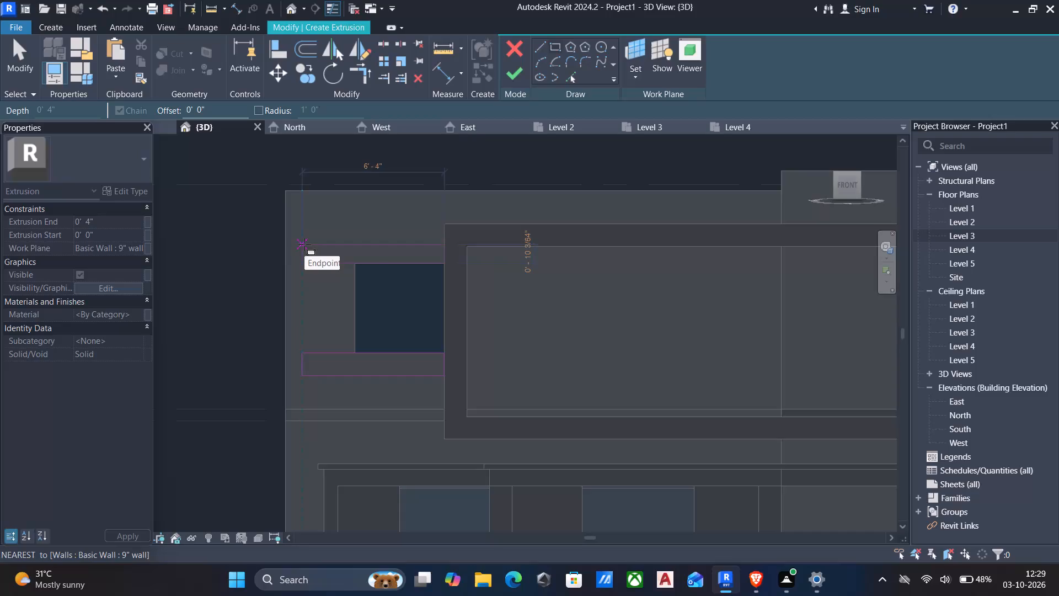
pyautogui.click(304, 244)
pyautogui.press('Escape')
pyautogui.press('Escape')
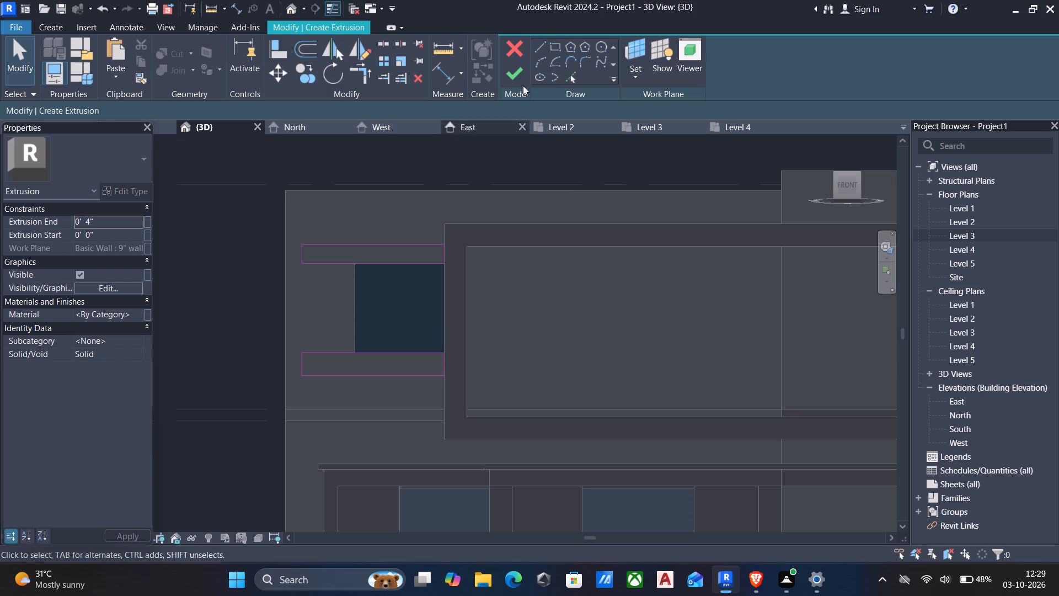
# Draw a vertical sketch line along the upper window's outer edge, connecting the rectangles above and below it.
pyautogui.click(537, 49)
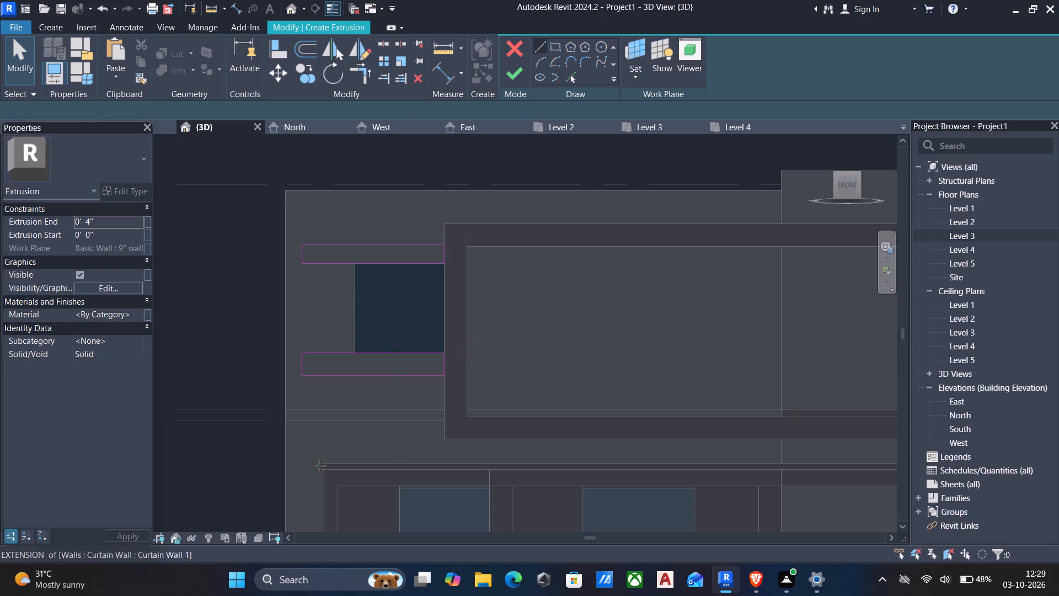
pyautogui.scroll(5, 352, 265)
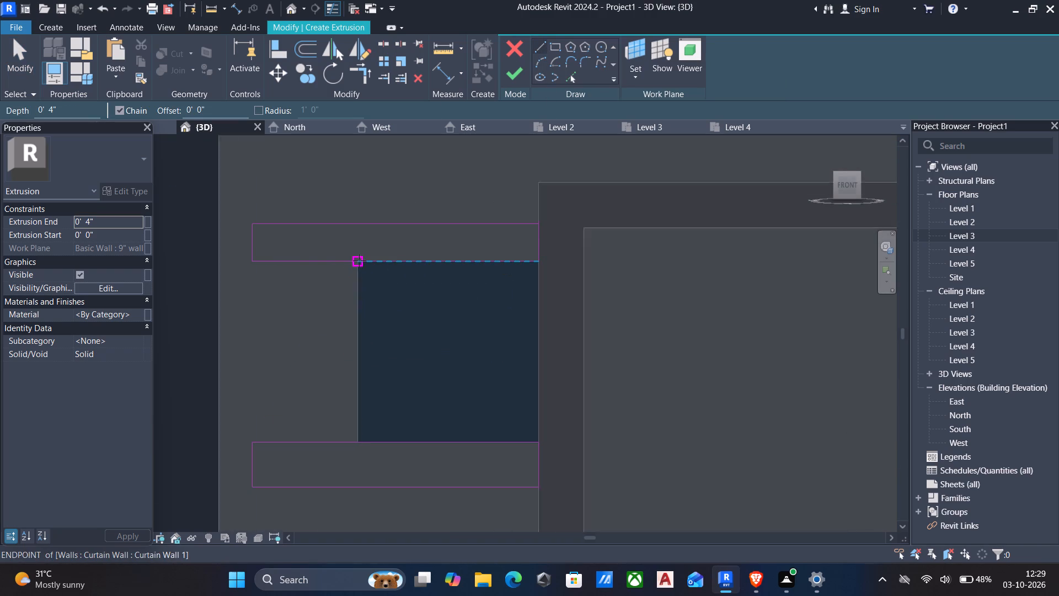
pyautogui.click(359, 260)
pyautogui.click(362, 443)
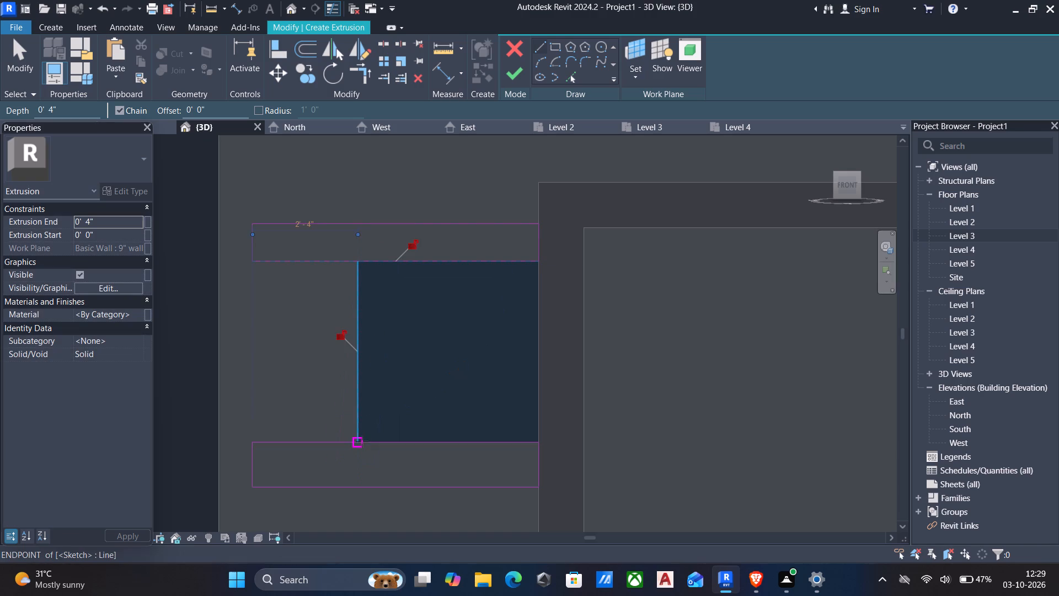
pyautogui.press('Escape')
pyautogui.press('Escape')
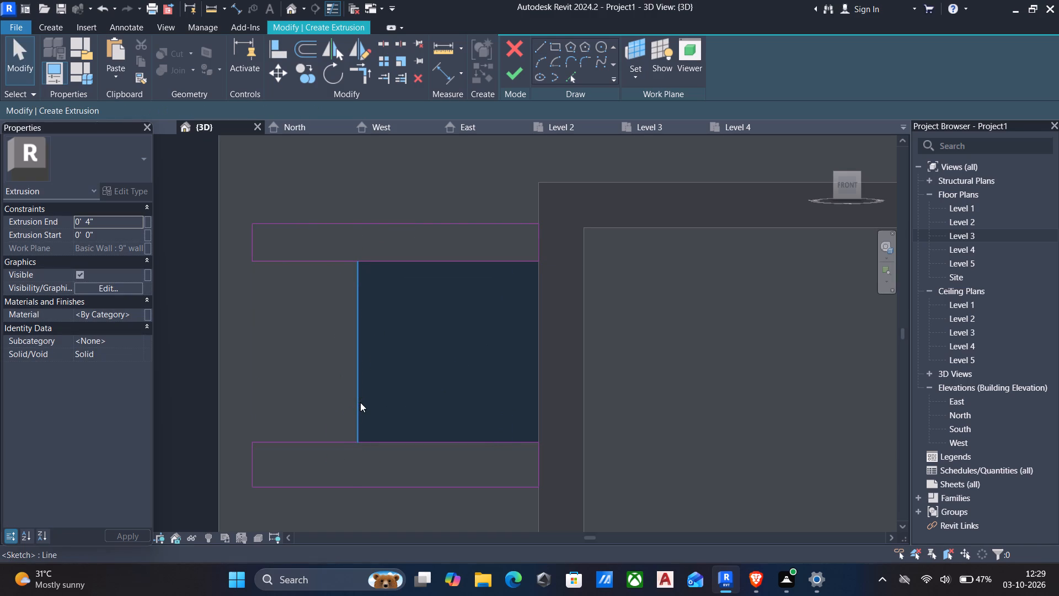
# Trim the rectangles' window-side edges to corners with the vertical line, keeping the parts outside the window.
pyautogui.write('tr')
pyautogui.click(325, 443)
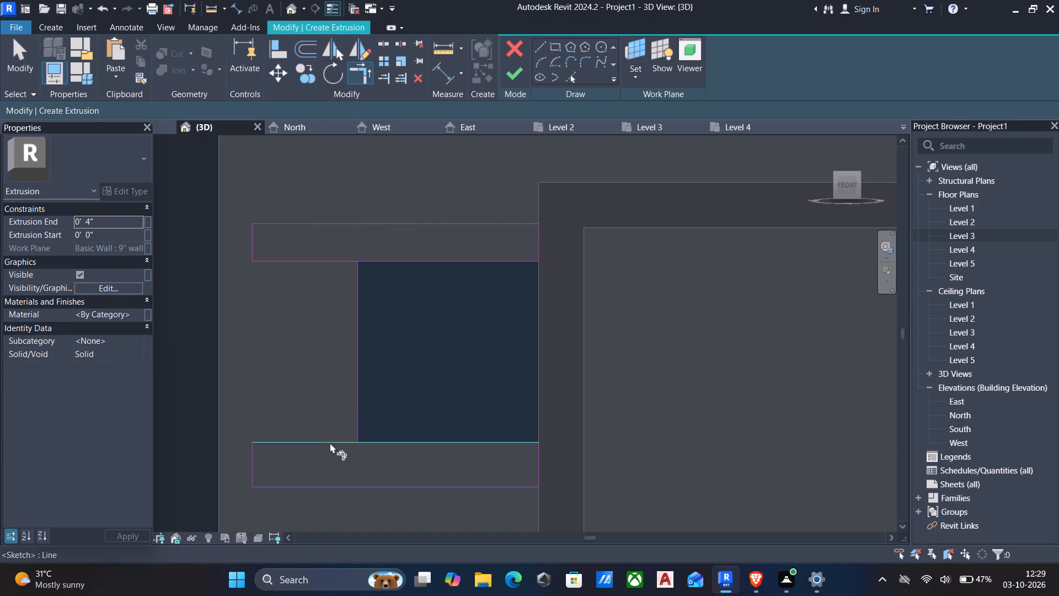
pyautogui.click(353, 402)
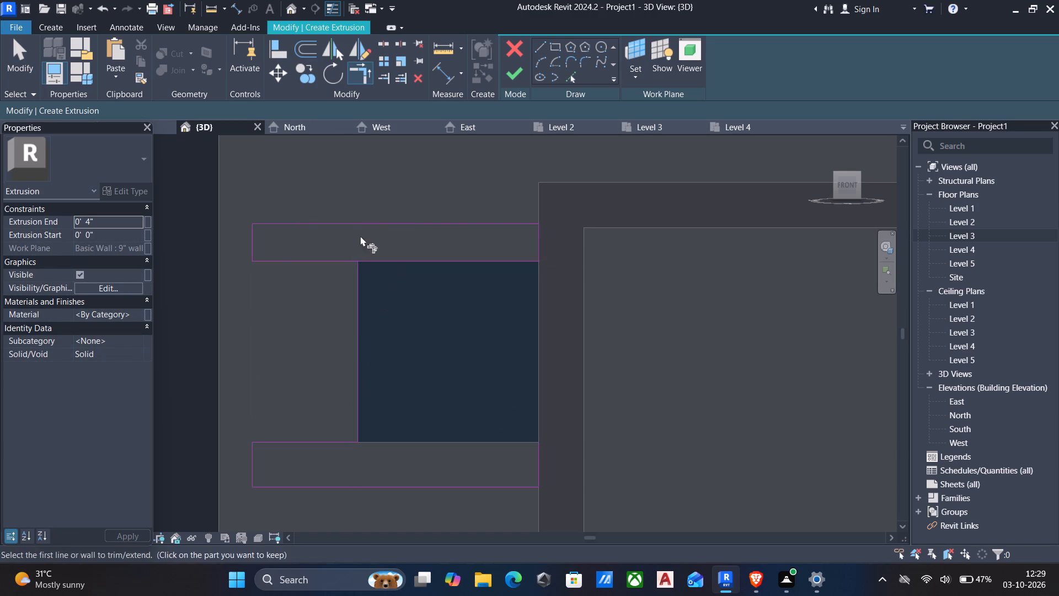
pyautogui.click(301, 258)
pyautogui.click(359, 294)
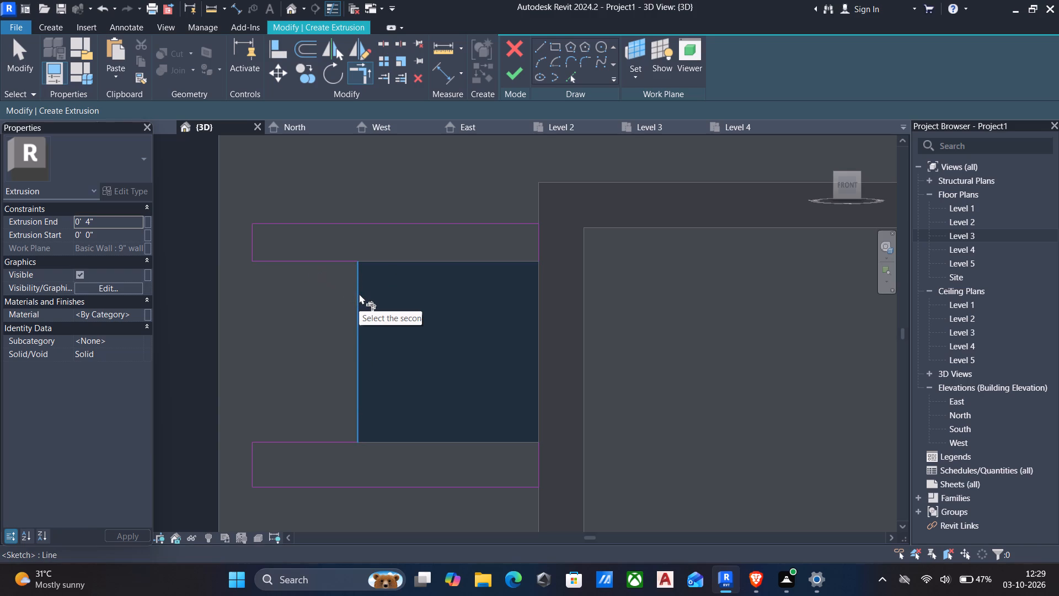
pyautogui.press('Escape')
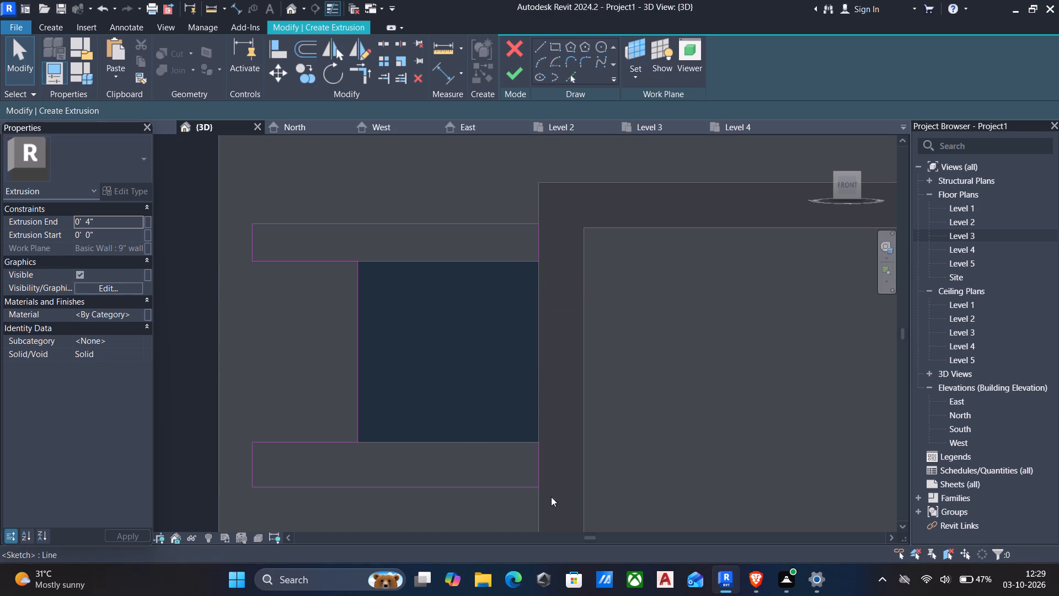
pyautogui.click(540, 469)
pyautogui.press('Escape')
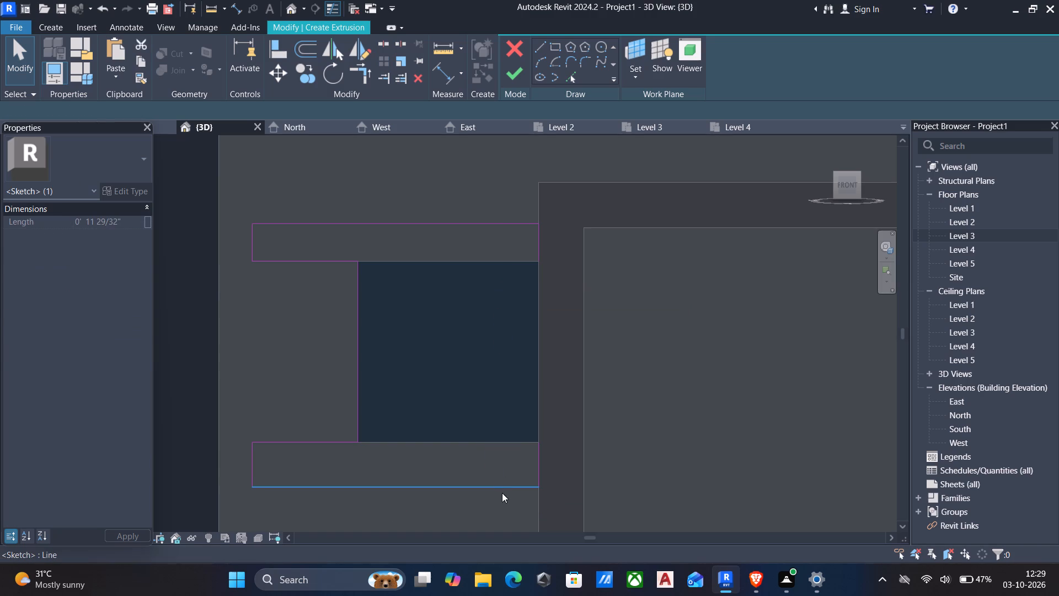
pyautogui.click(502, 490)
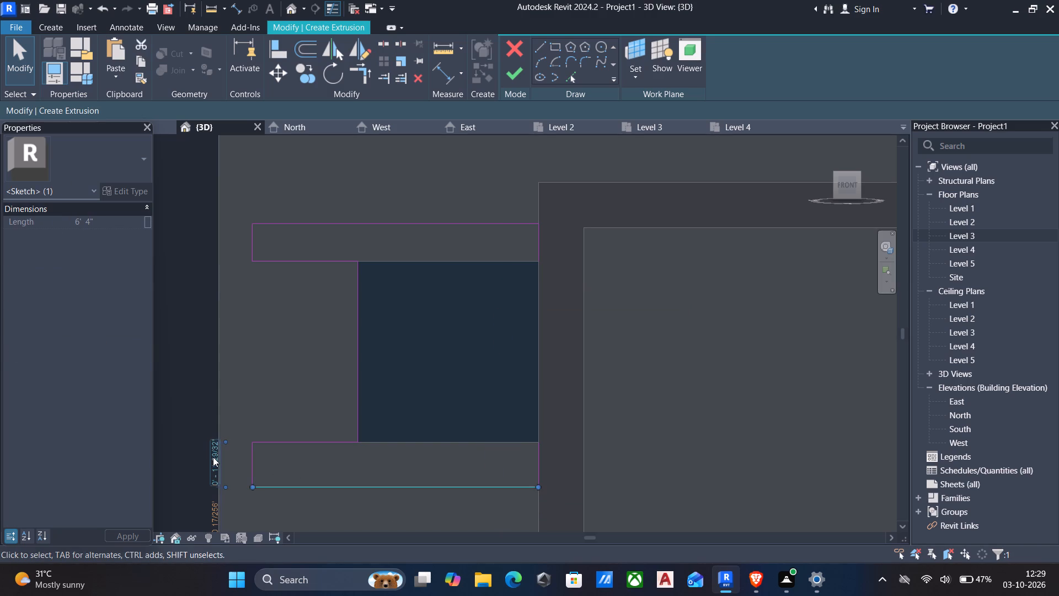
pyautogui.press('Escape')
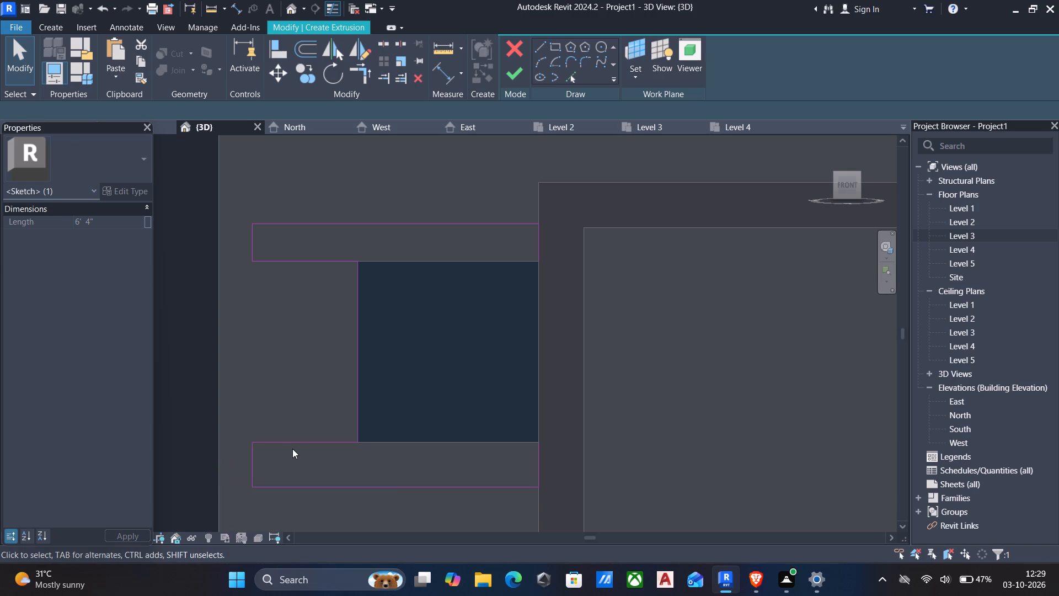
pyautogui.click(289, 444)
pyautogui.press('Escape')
# Set the height of the sketched band below the upper window to 6" by moving its bottom line.
pyautogui.click(290, 485)
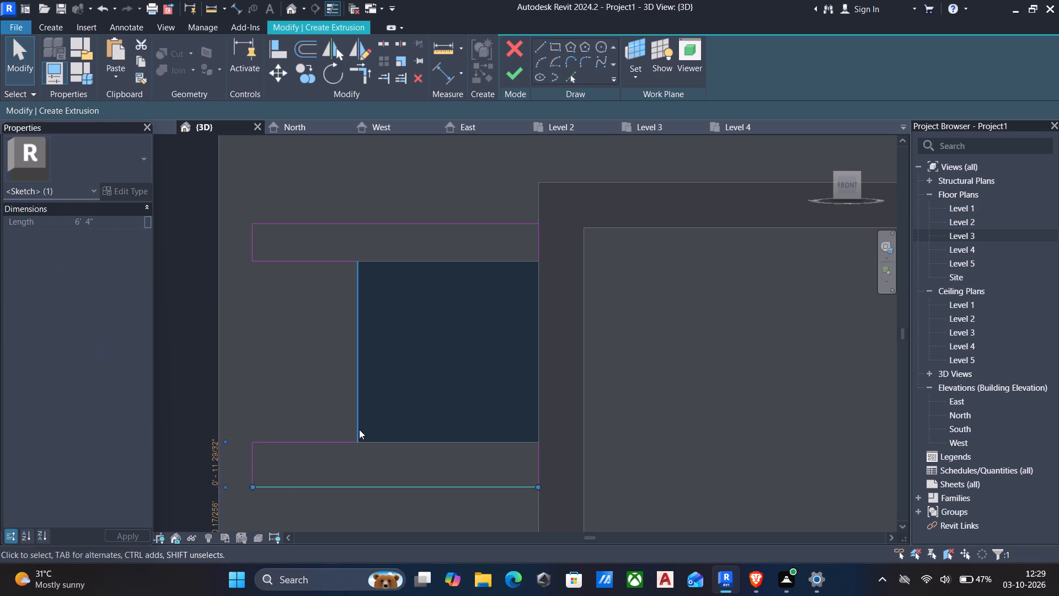
pyautogui.click(212, 459)
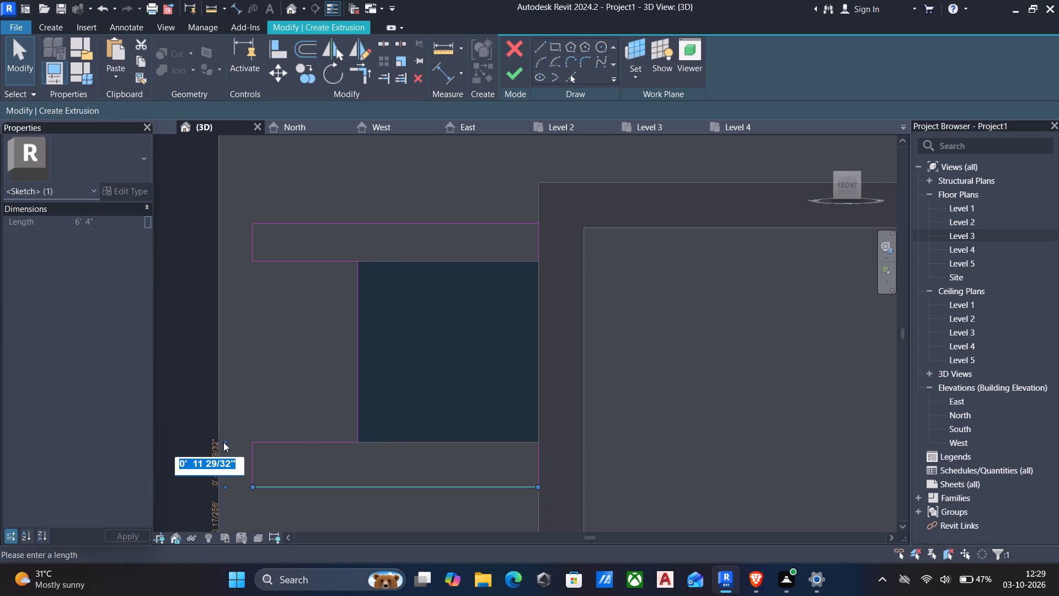
pyautogui.press('6')
pyautogui.hotkey('shift', '"')
pyautogui.press('Return')
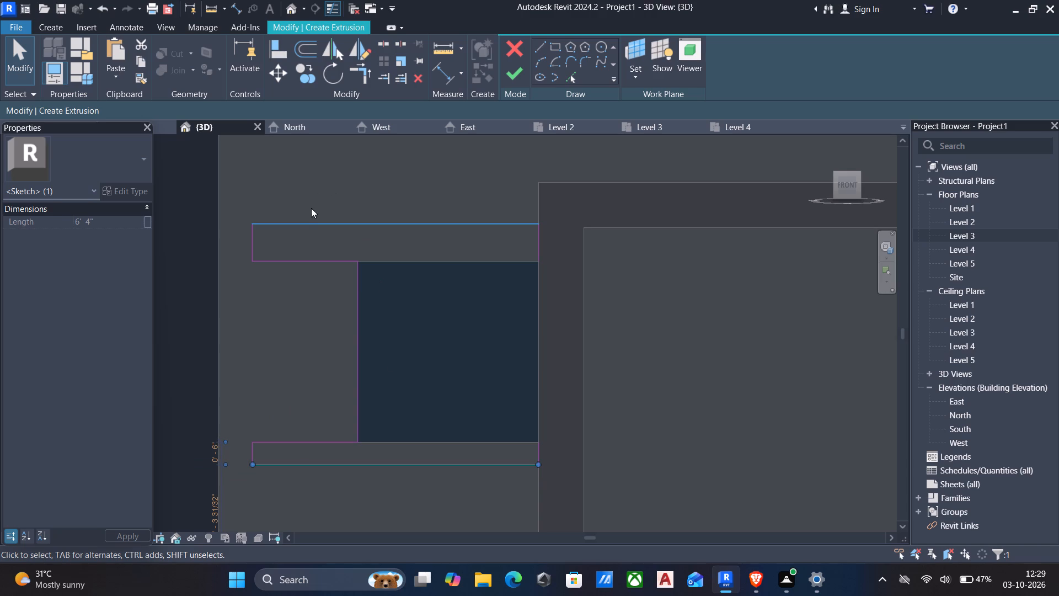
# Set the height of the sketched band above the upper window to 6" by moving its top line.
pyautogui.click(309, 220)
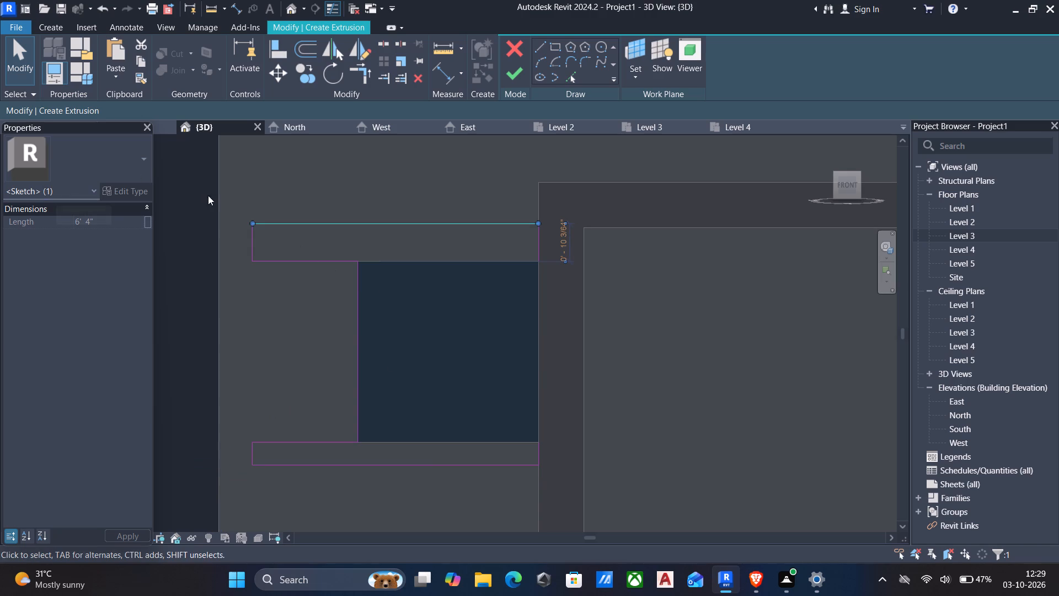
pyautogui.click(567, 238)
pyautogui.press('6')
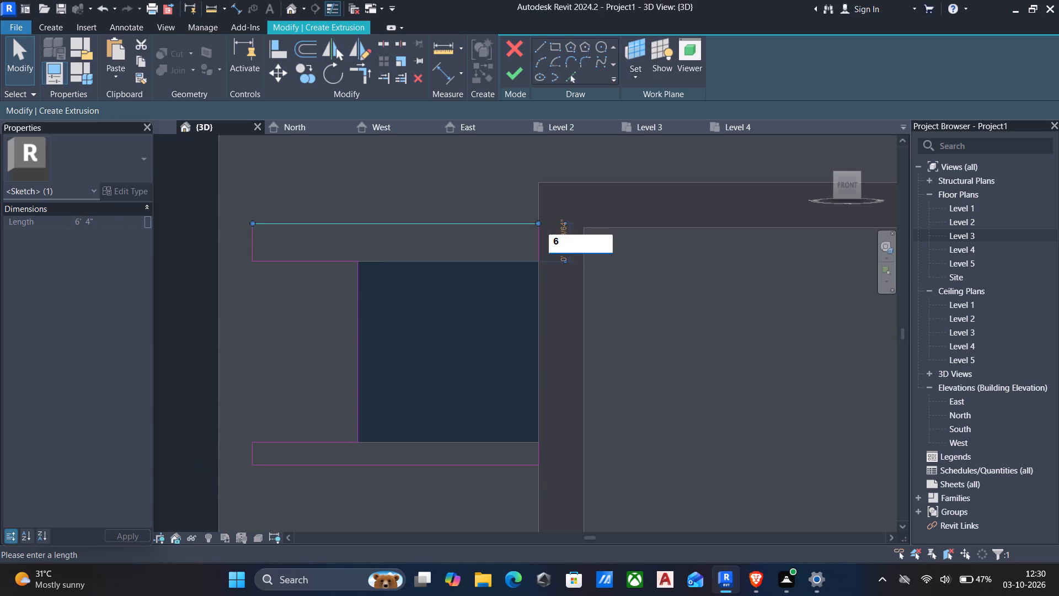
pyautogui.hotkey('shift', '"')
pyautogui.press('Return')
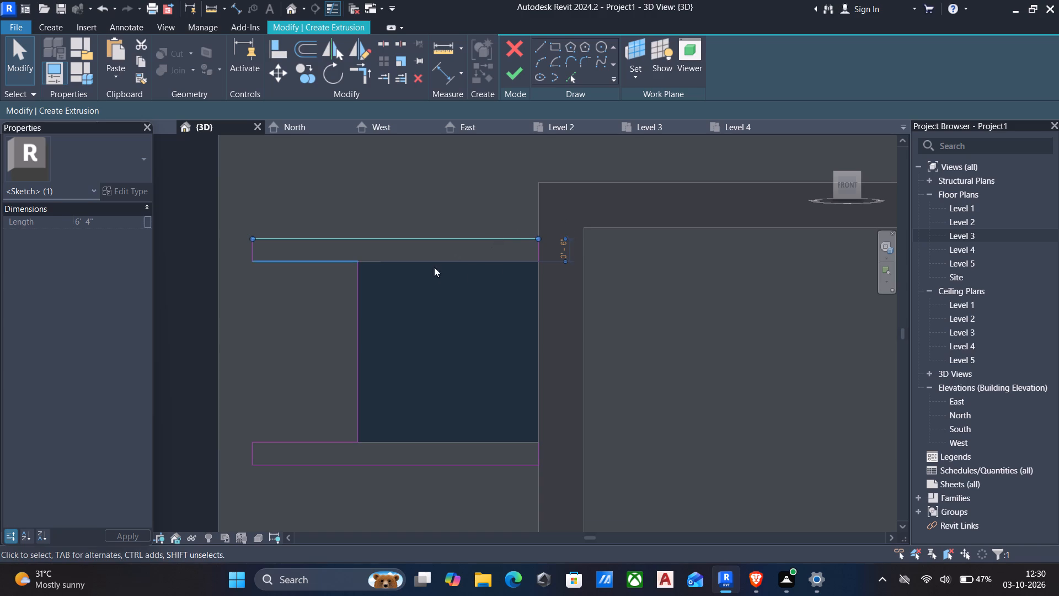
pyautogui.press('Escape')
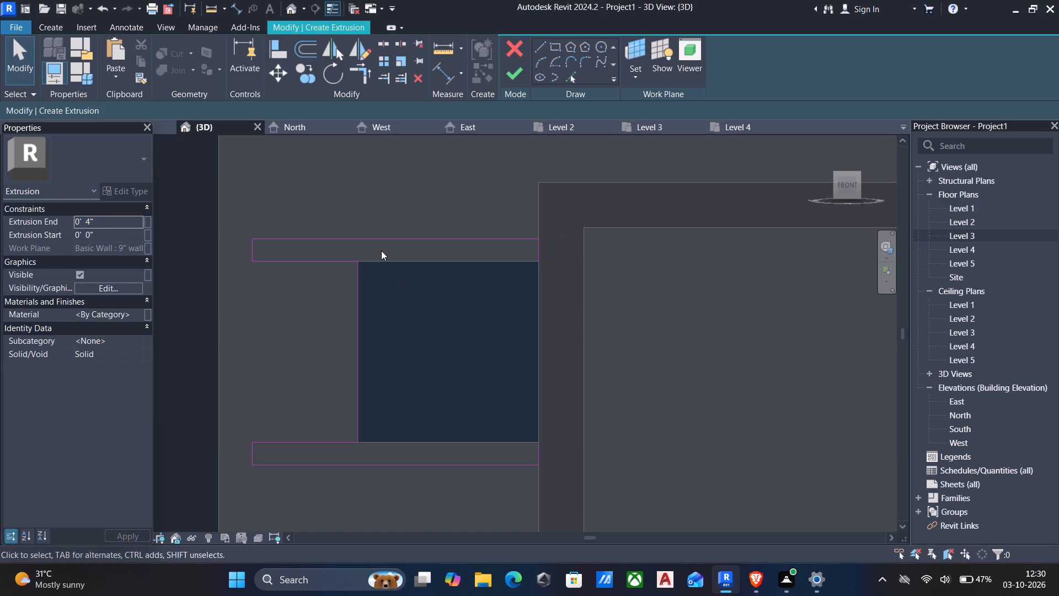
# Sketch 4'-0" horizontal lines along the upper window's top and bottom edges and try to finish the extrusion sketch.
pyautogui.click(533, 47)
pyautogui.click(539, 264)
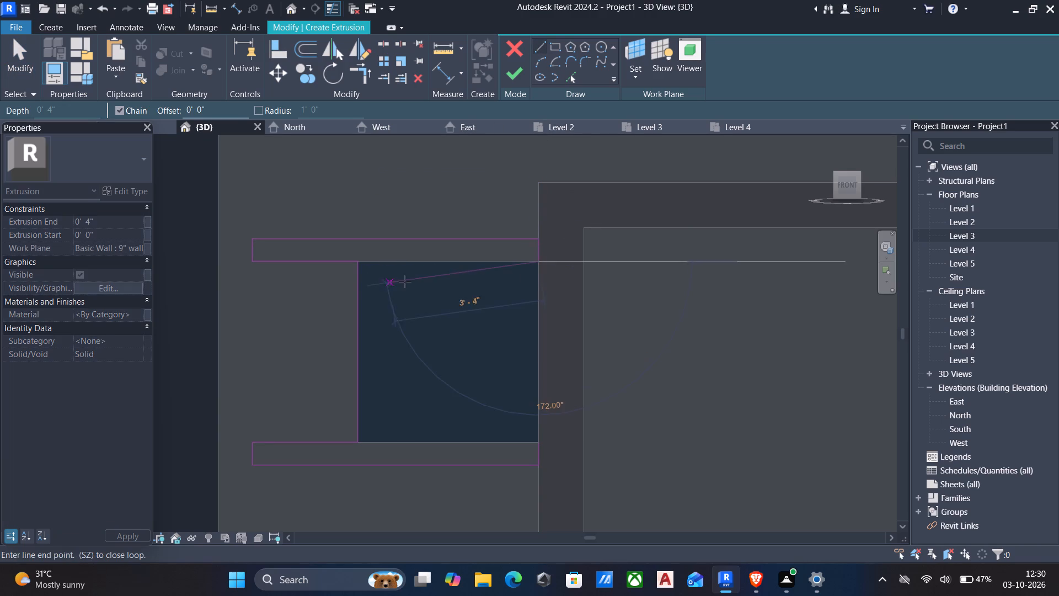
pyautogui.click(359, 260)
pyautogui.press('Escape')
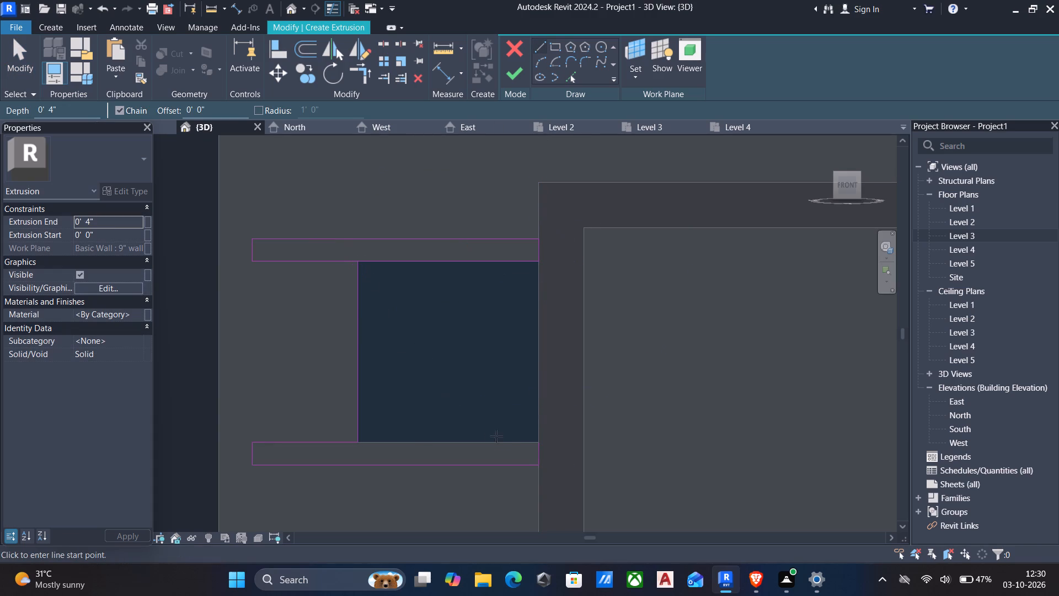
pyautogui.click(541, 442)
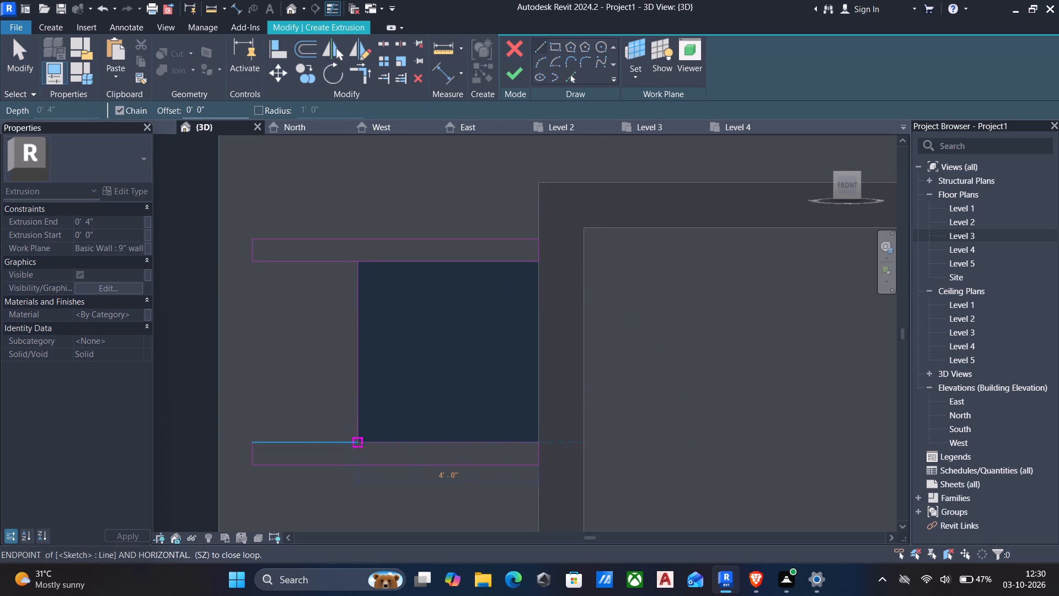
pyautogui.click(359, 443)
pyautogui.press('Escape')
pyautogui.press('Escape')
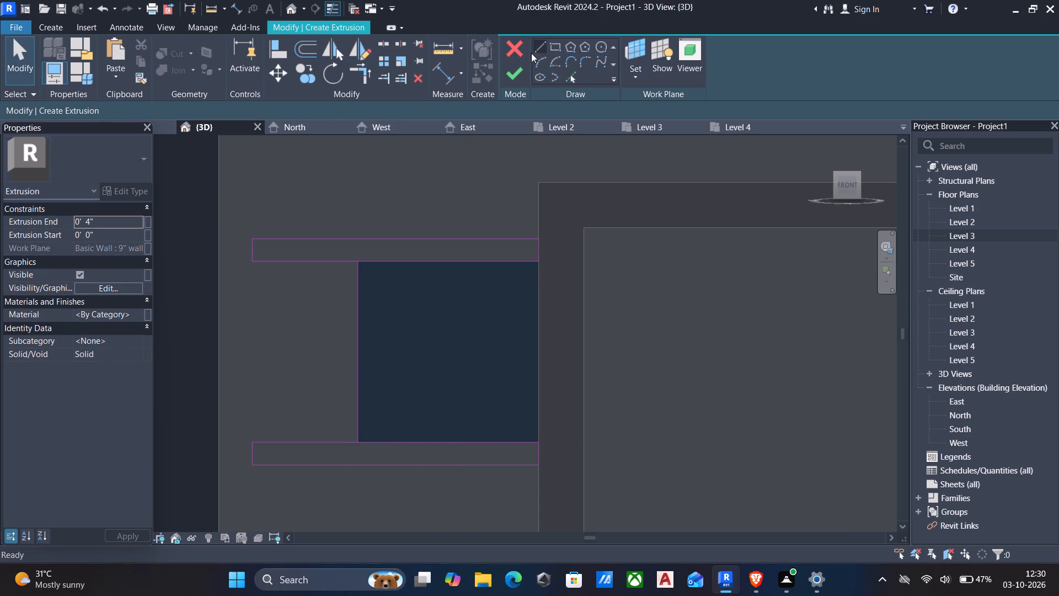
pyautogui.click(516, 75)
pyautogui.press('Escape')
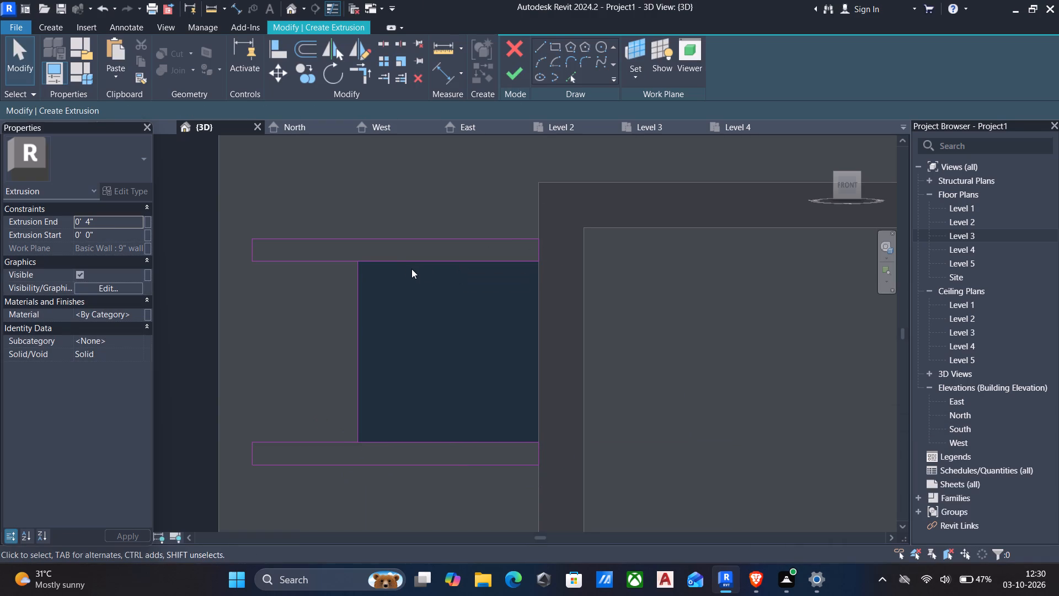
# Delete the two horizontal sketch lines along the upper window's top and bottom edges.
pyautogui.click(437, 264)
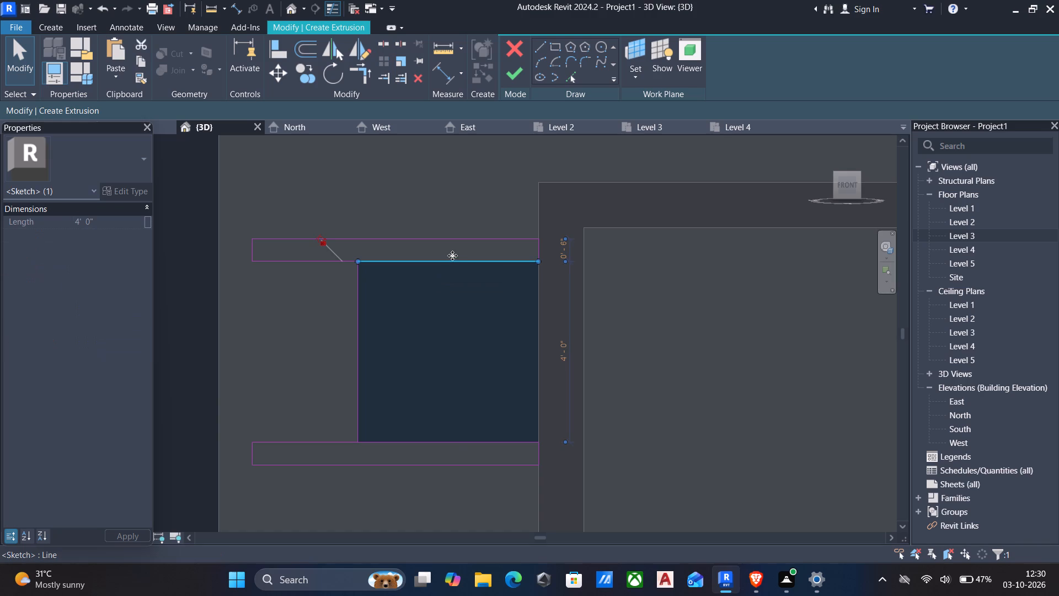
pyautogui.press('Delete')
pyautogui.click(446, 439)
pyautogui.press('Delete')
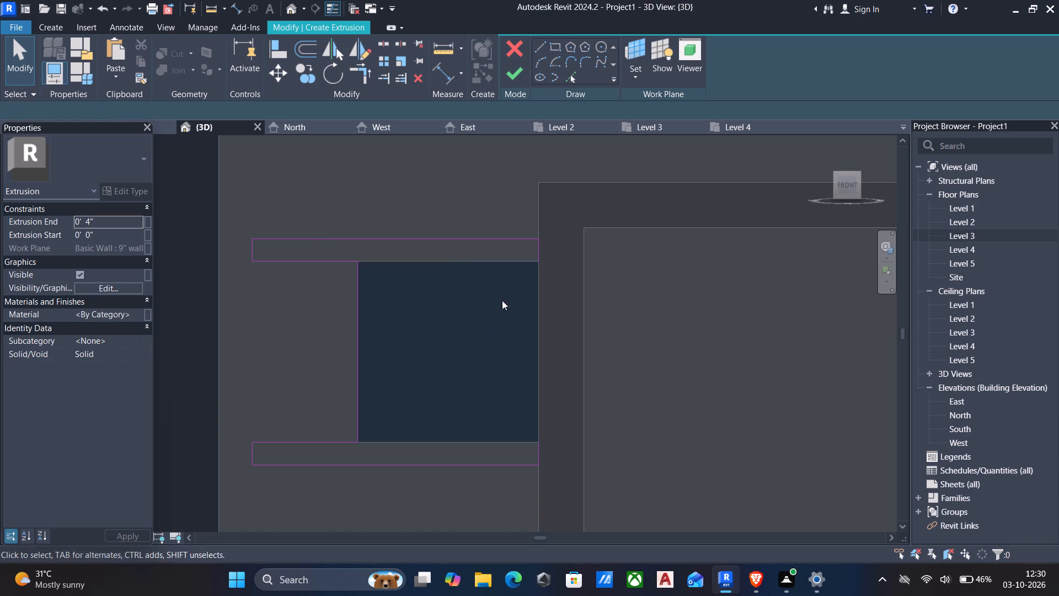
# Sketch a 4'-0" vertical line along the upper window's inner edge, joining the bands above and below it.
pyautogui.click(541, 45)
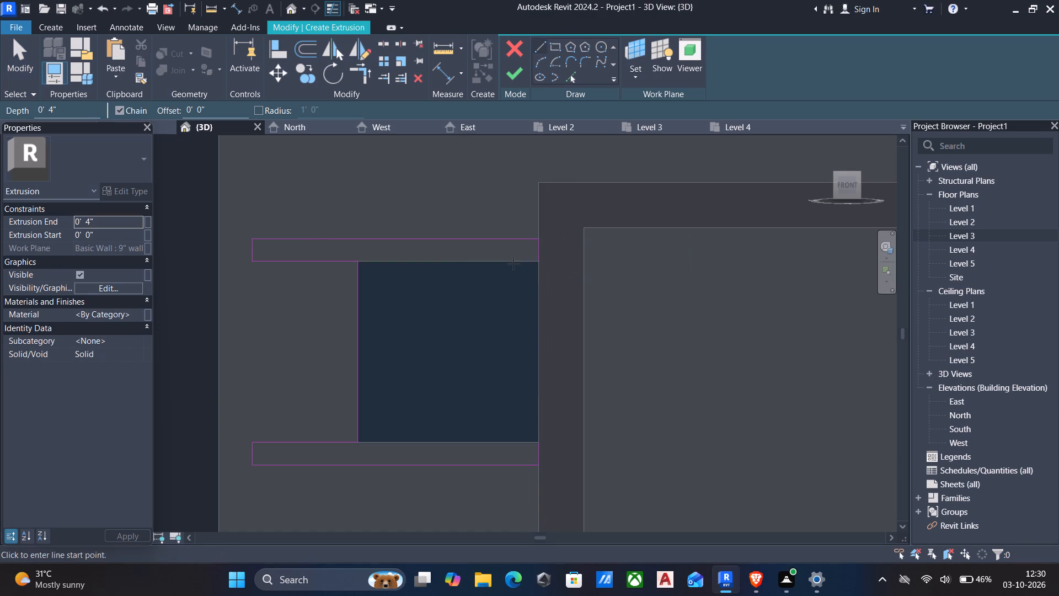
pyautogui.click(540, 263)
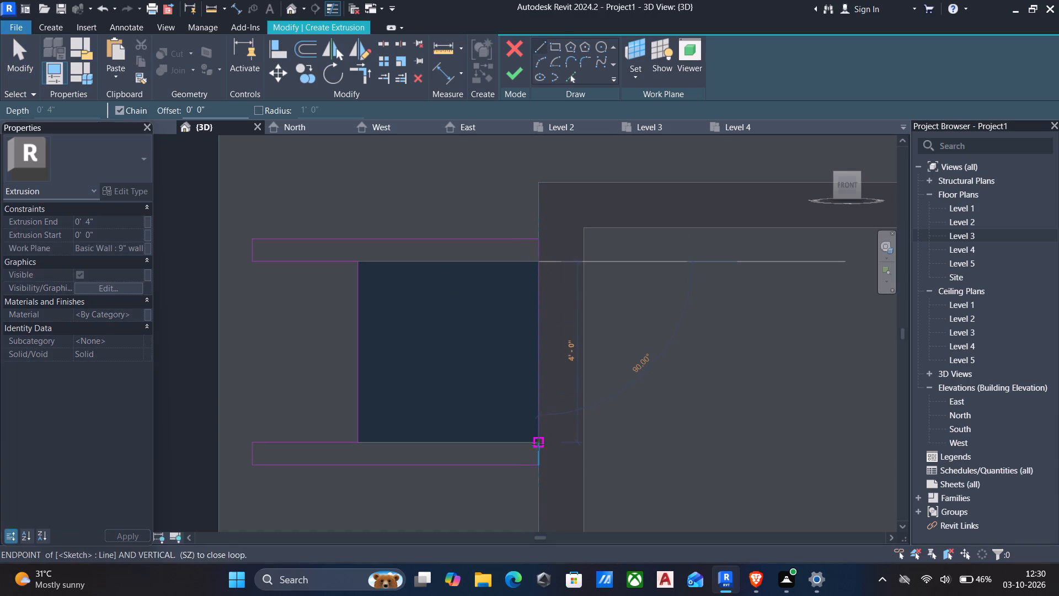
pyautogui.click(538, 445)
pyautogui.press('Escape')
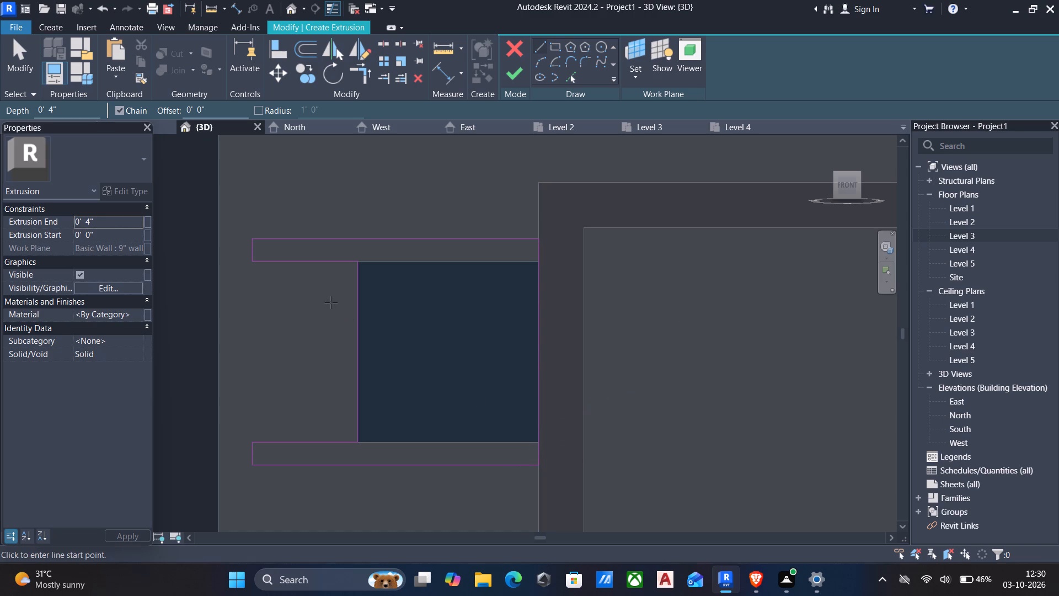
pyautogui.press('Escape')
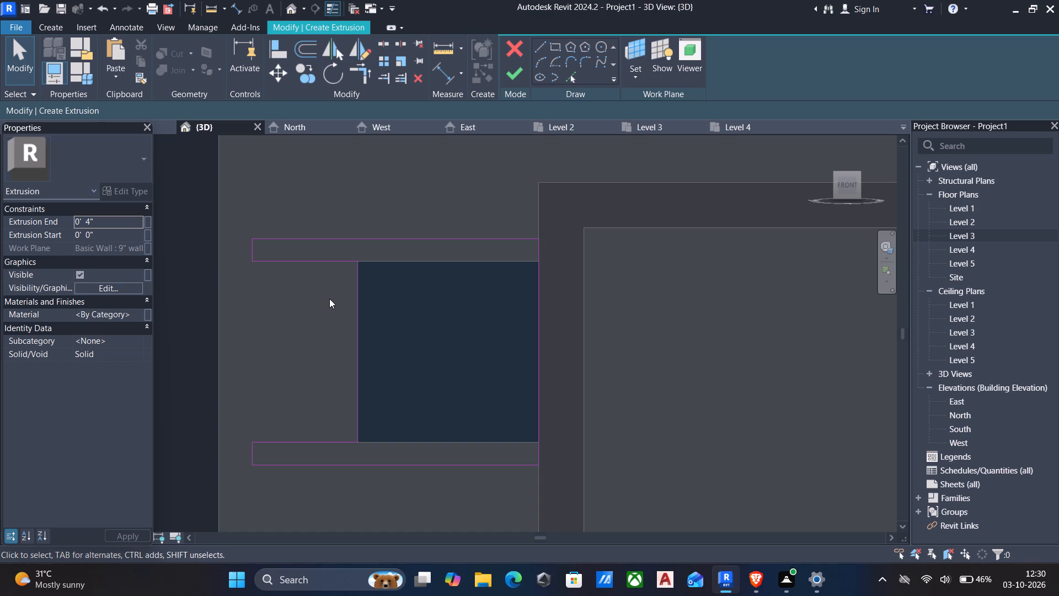
# Delete all the sketch lines around the upper window, clearing the extrusion sketch for a fresh outline.
pyautogui.click(536, 365)
pyautogui.press('F12')
pyautogui.press('Delete')
pyautogui.click(539, 458)
pyautogui.press('Delete')
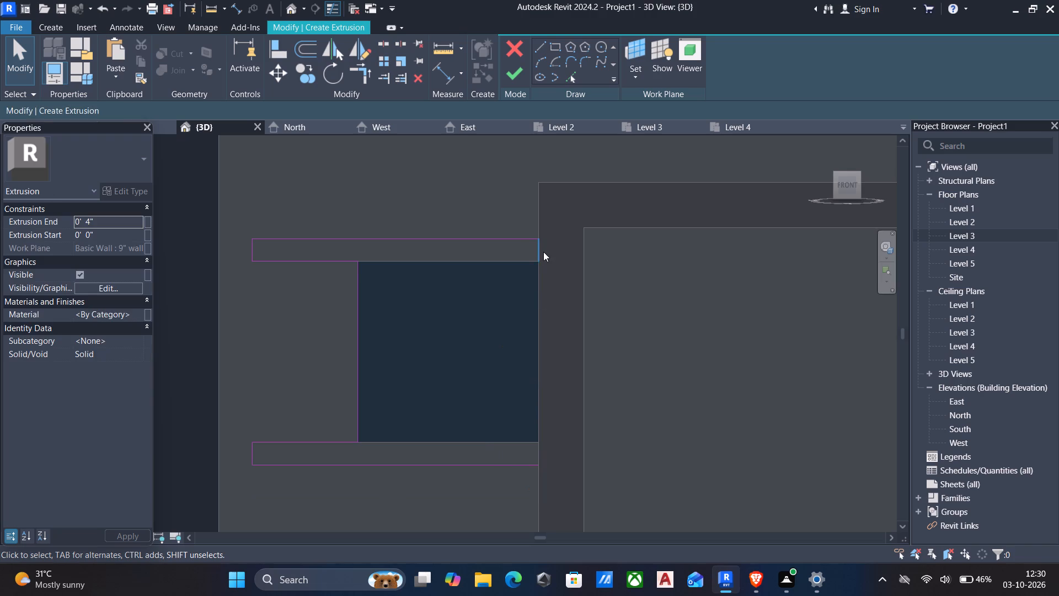
pyautogui.click(543, 246)
pyautogui.press('Delete')
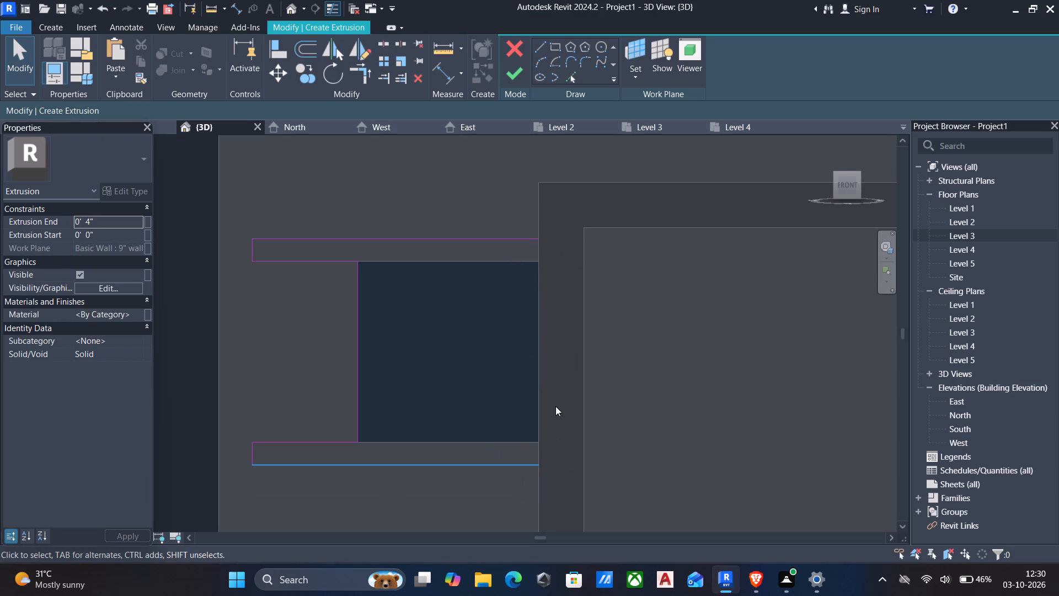
pyautogui.moveTo(405, 406); pyautogui.dragTo(316, 356)
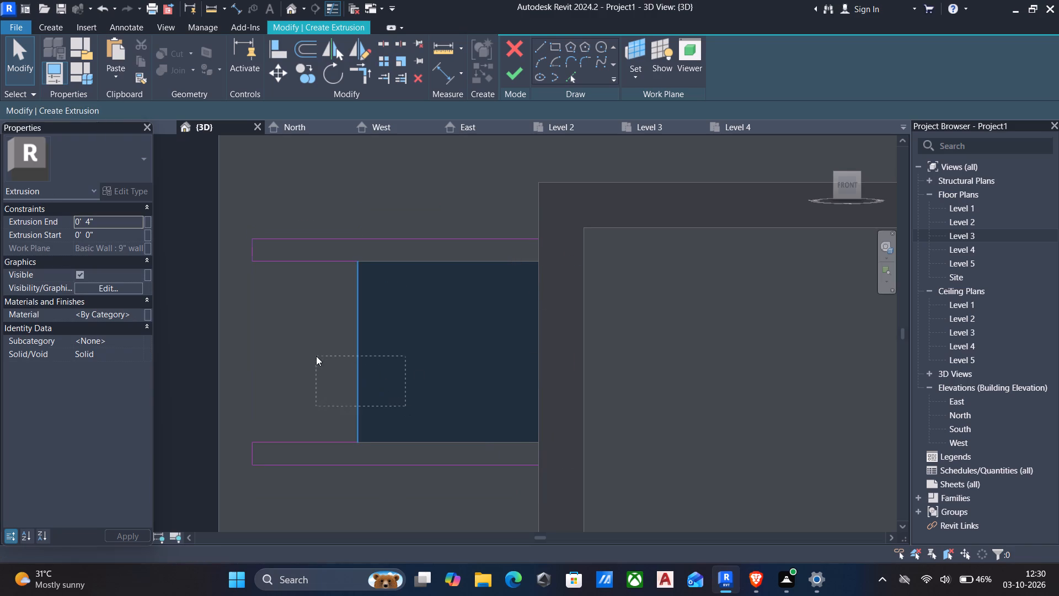
pyautogui.press('Delete')
pyautogui.moveTo(542, 501); pyautogui.dragTo(242, 205)
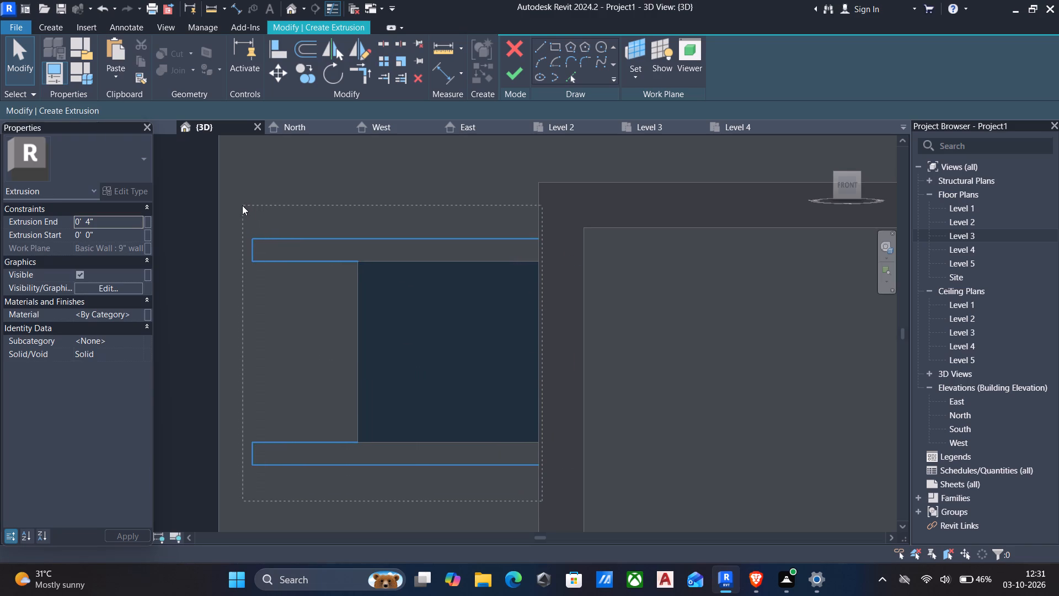
pyautogui.moveTo(242, 205); pyautogui.dragTo(240, 205)
pyautogui.press('Delete')
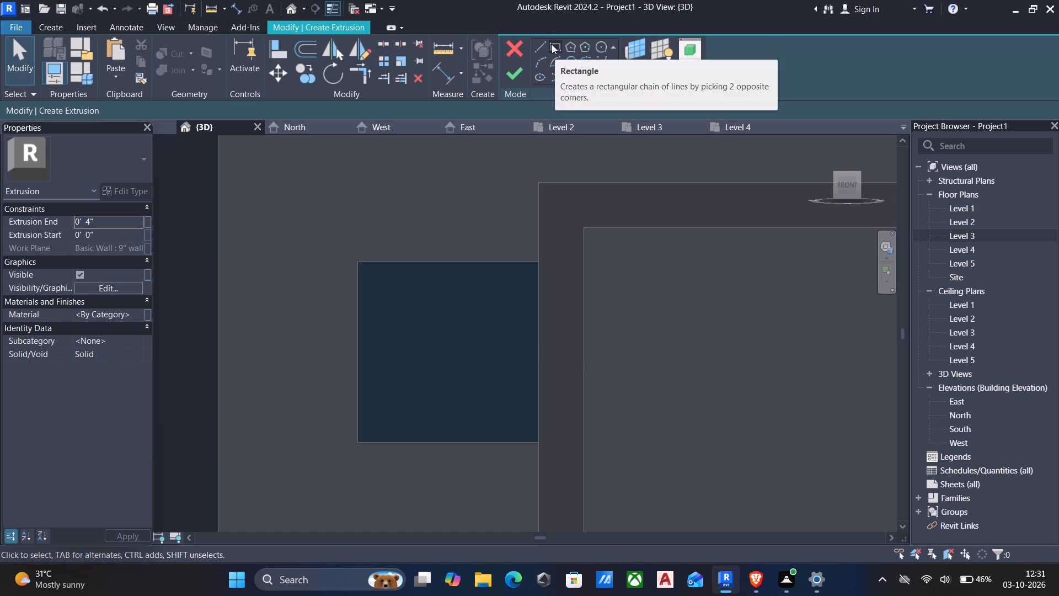
# Sketch chained lines from the window's top inner corner: 6" up, 6'-4" outward, and about 3'-11" down the outer side.
pyautogui.click(538, 51)
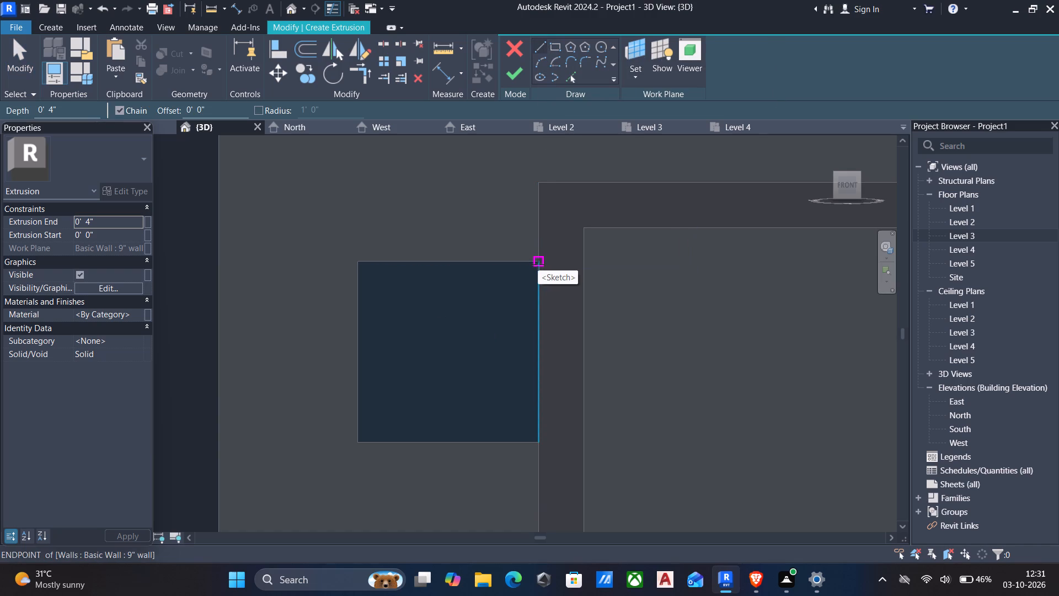
pyautogui.click(538, 264)
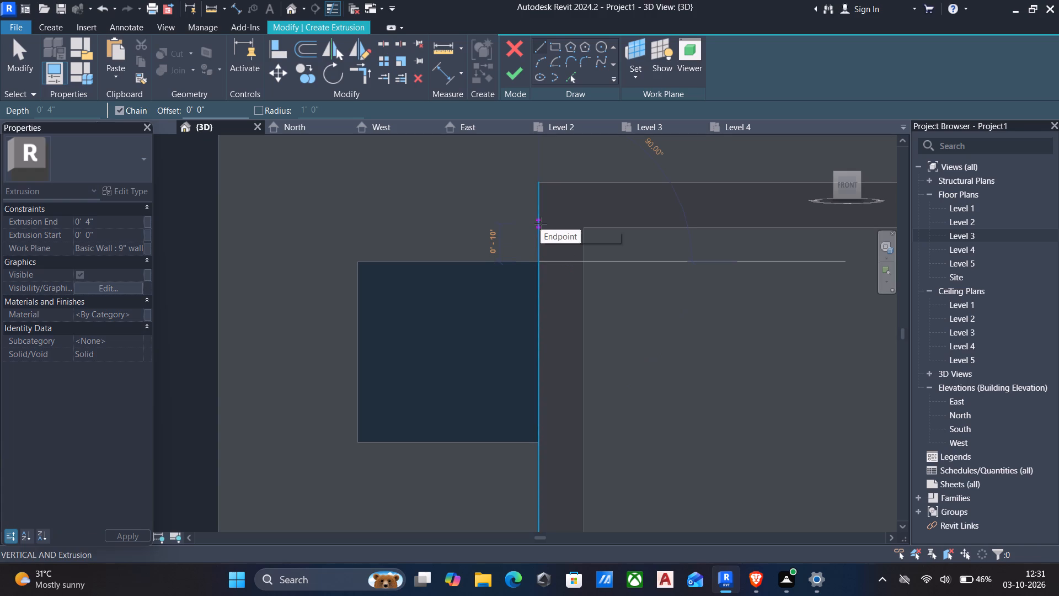
pyautogui.write('6"')
pyautogui.press('Return')
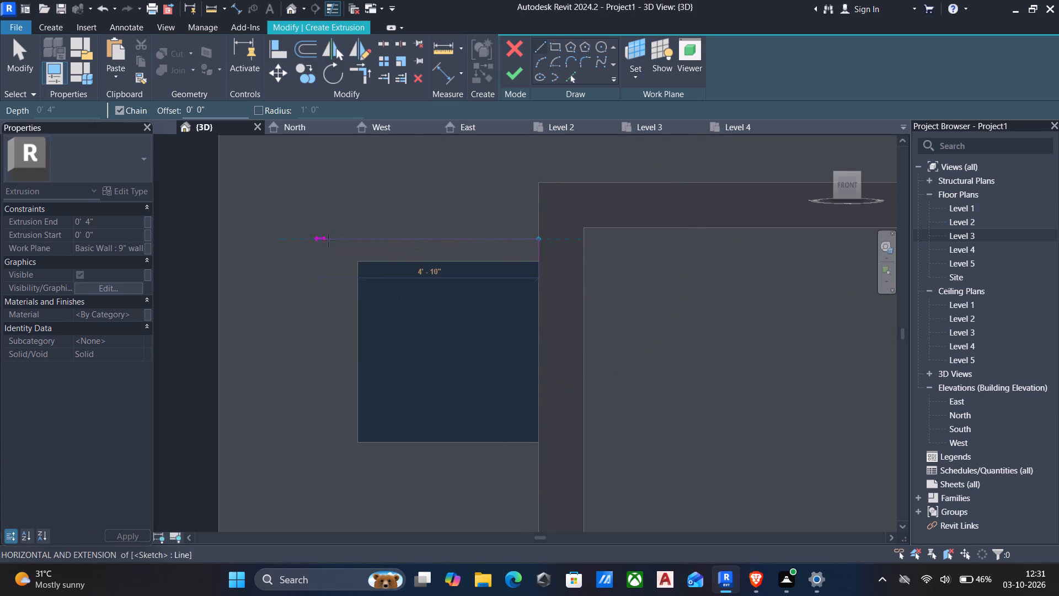
pyautogui.click(250, 242)
pyautogui.moveTo(254, 322); pyautogui.dragTo(250, 321, button='middle')
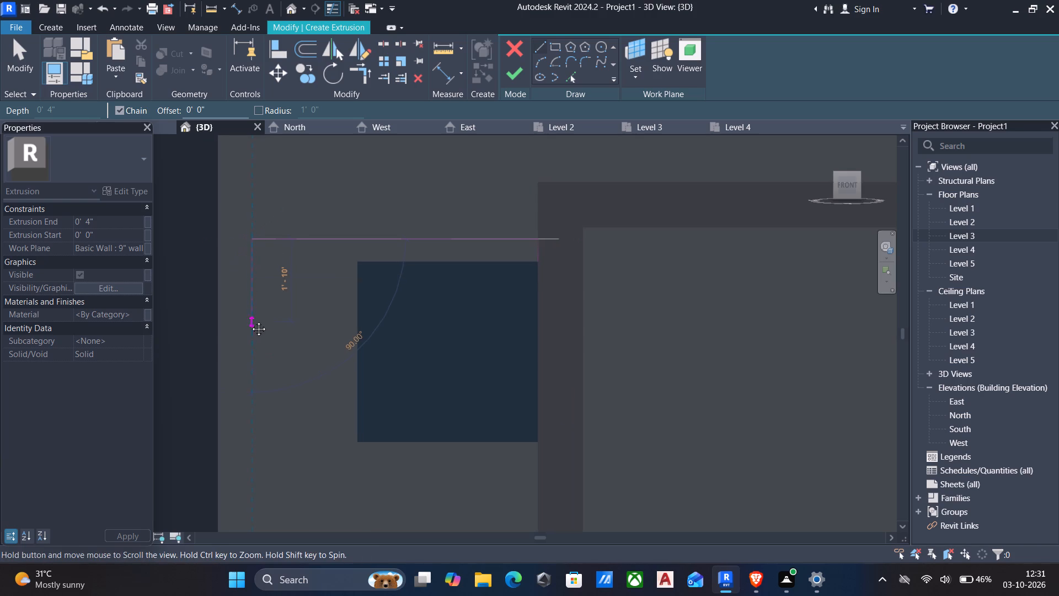
pyautogui.moveTo(250, 321); pyautogui.dragTo(259, 262, button='middle')
pyautogui.click(254, 355)
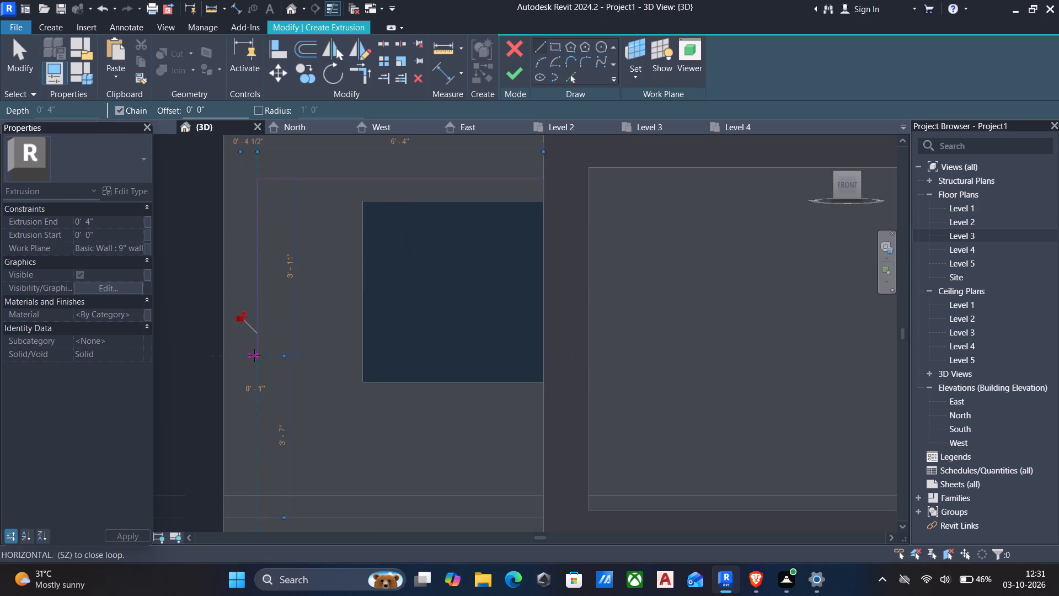
pyautogui.press('Escape')
# Sketch chained lines from the window's bottom inner corner: 6" down, 6'-4" outward, and about 10" up the outer side.
pyautogui.click(541, 380)
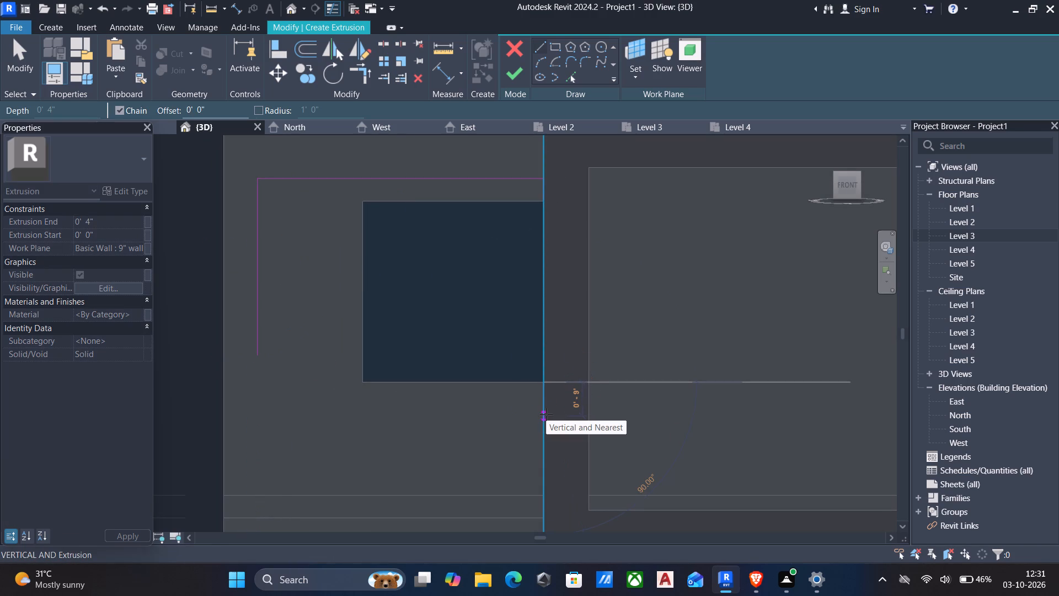
pyautogui.press('6')
pyautogui.hotkey('shift', '"')
pyautogui.press('Return')
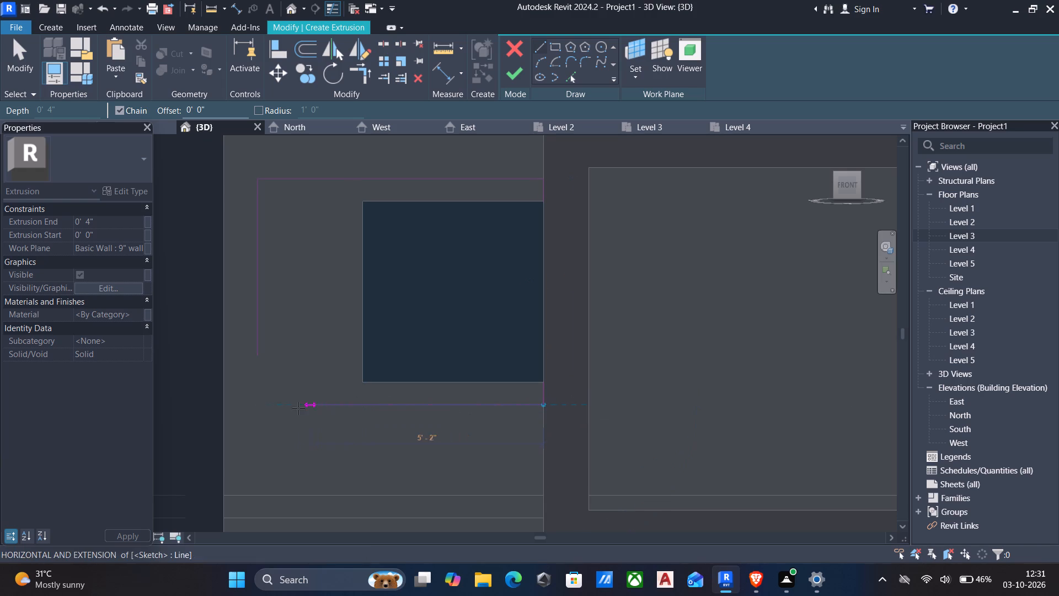
pyautogui.click(260, 407)
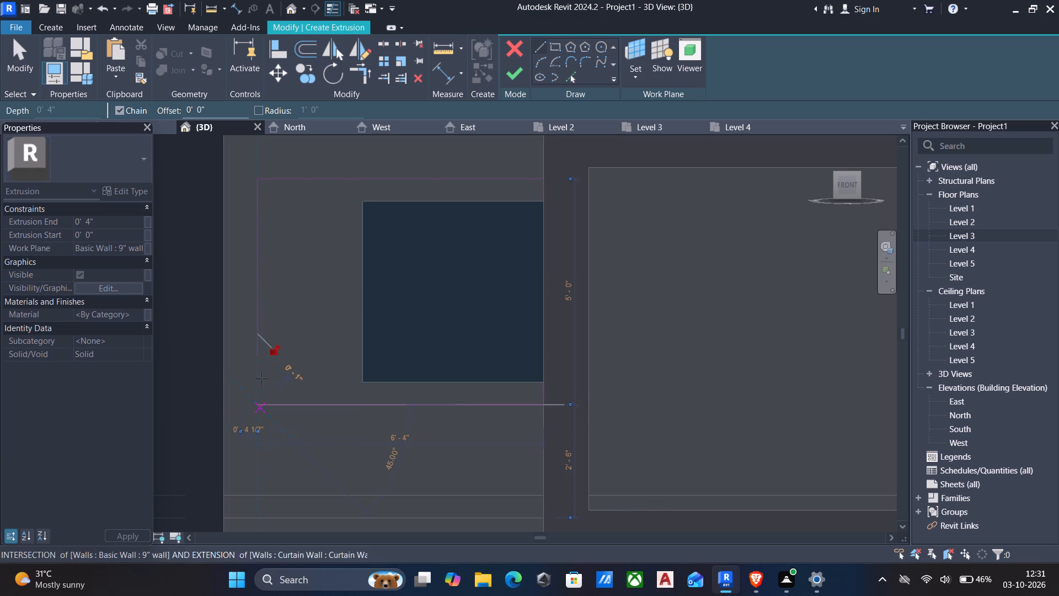
pyautogui.click(255, 366)
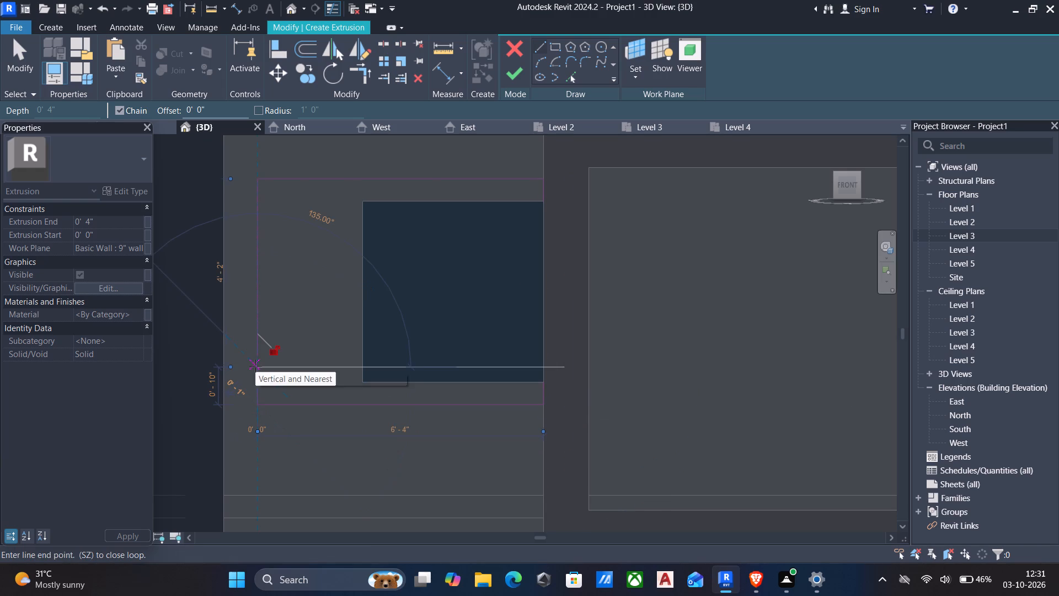
pyautogui.press('Escape')
pyautogui.scroll(5, 251, 372)
pyautogui.press('Escape')
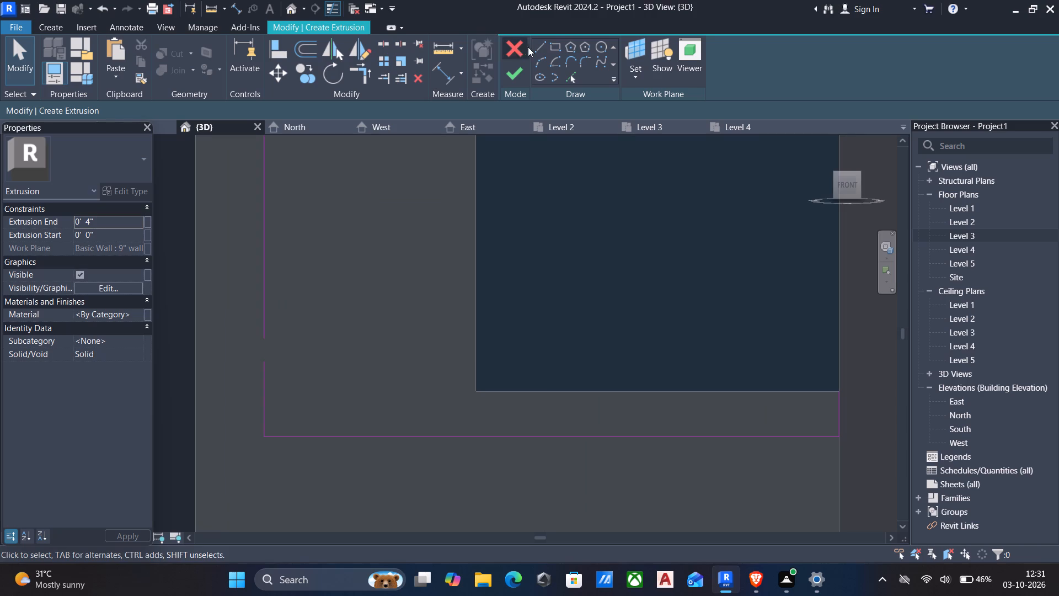
# Close the gap in the outline's outer vertical side with a short sketch line between the two open ends.
pyautogui.click(537, 47)
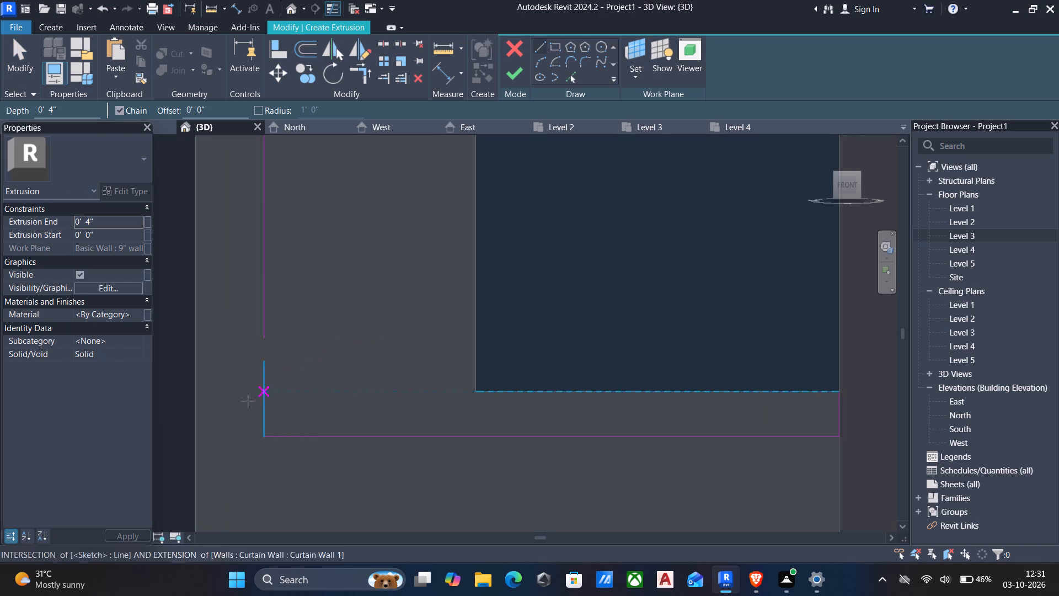
pyautogui.scroll(3, 280, 390)
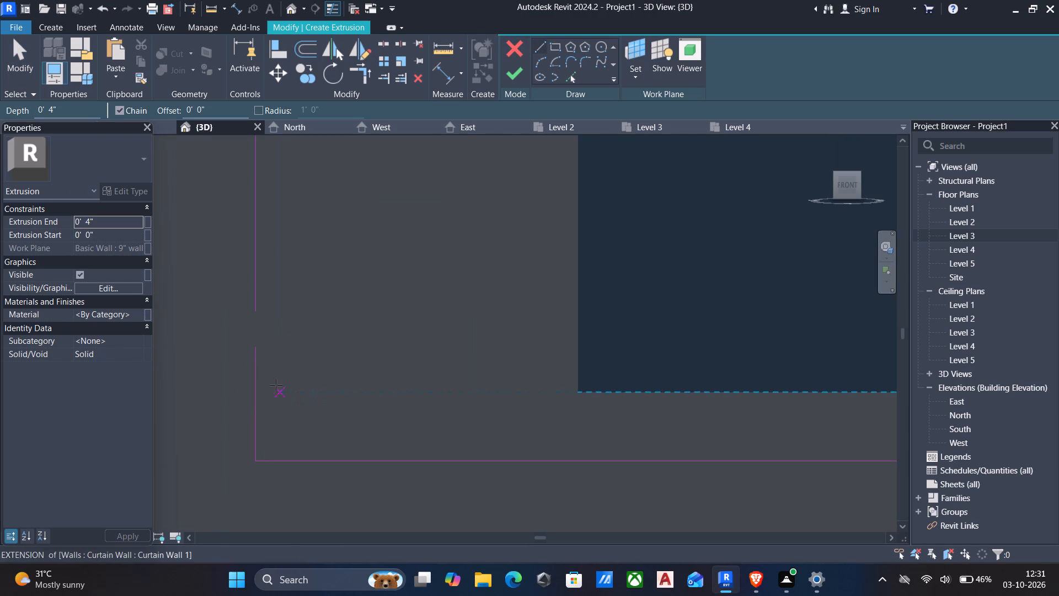
pyautogui.click(255, 345)
pyautogui.scroll(1, 263, 323)
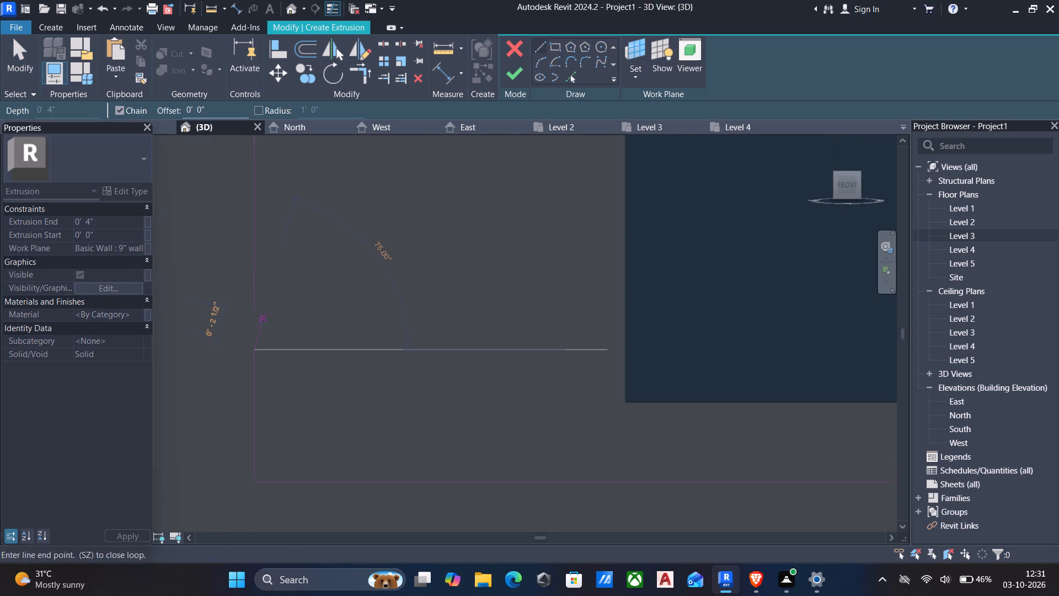
pyautogui.click(253, 314)
pyautogui.press('Escape')
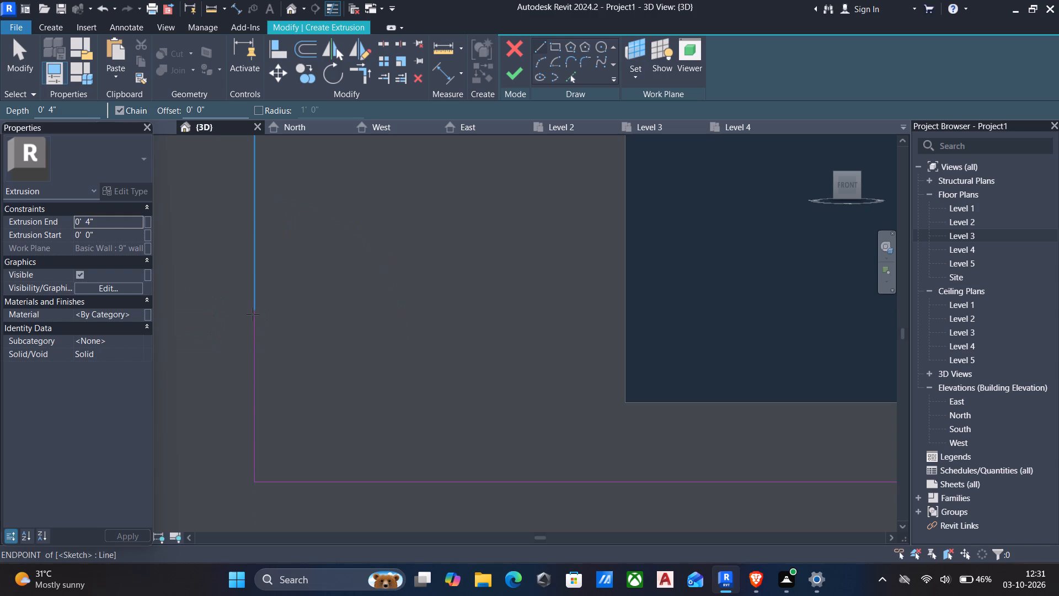
# Trace the window's top, outer and bottom edges with chained lines to close the frame outline, and finish the extrusion sketch.
pyautogui.scroll(-4, 253, 314)
pyautogui.press('Escape')
pyautogui.scroll(-4, 373, 235)
pyautogui.moveTo(402, 270); pyautogui.dragTo(390, 344, button='middle')
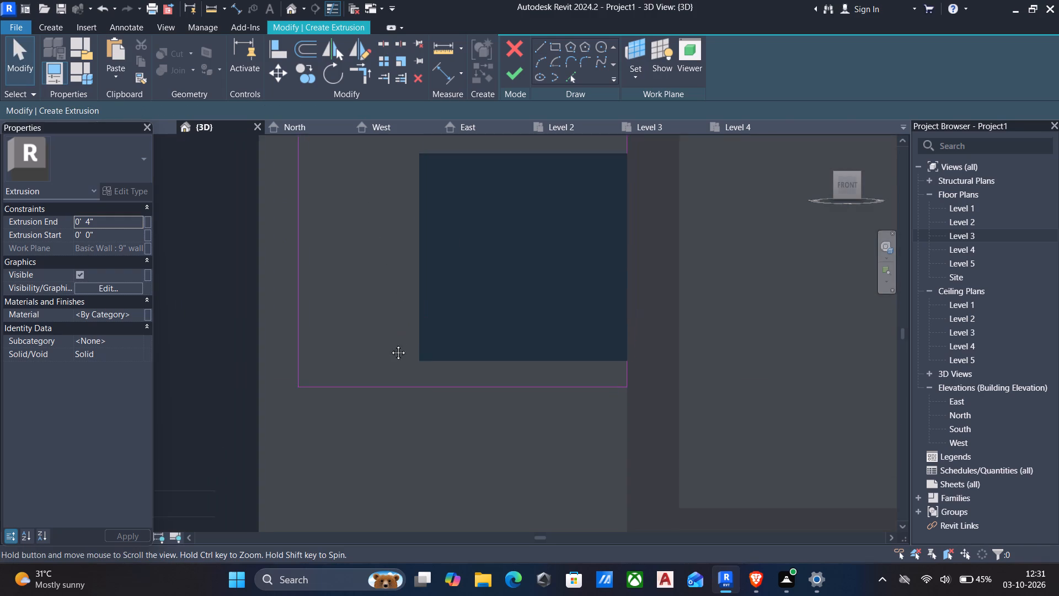
pyautogui.moveTo(390, 344); pyautogui.dragTo(395, 417, button='middle')
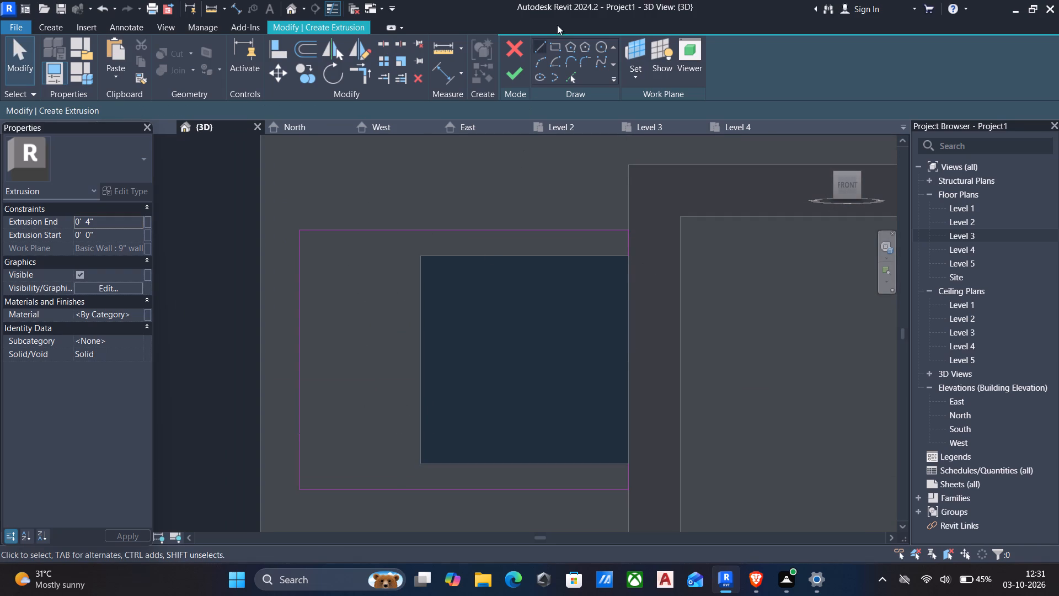
pyautogui.click(542, 46)
pyautogui.click(624, 254)
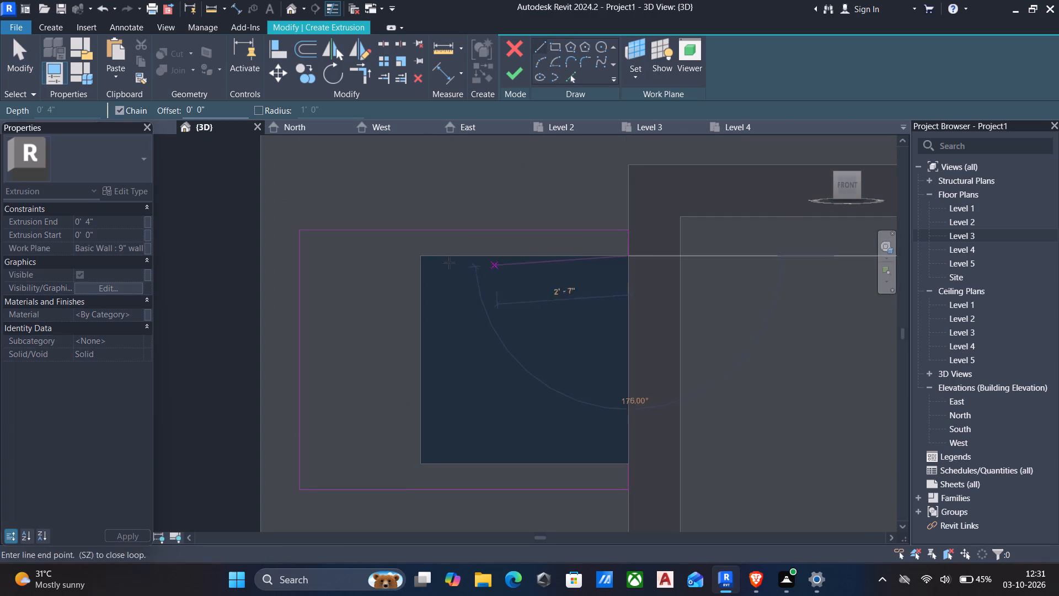
pyautogui.click(420, 258)
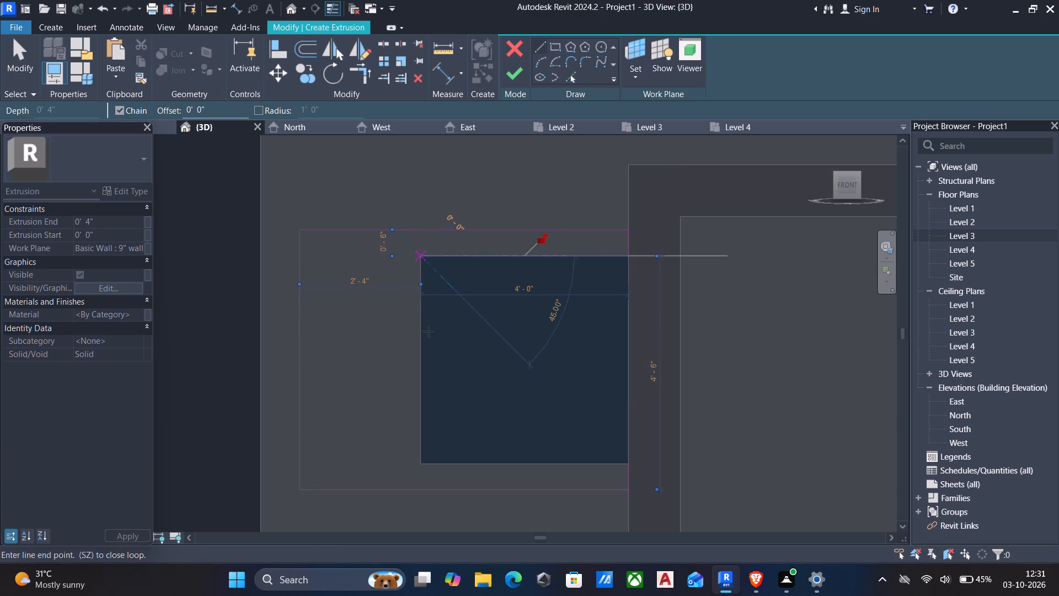
pyautogui.click(423, 463)
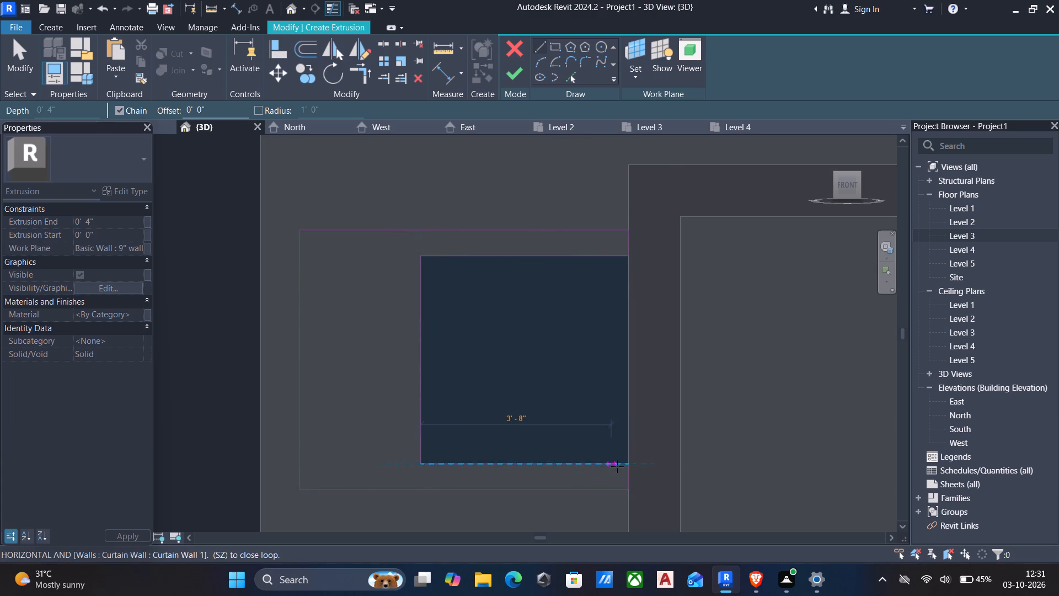
pyautogui.click(629, 460)
pyautogui.press('Escape')
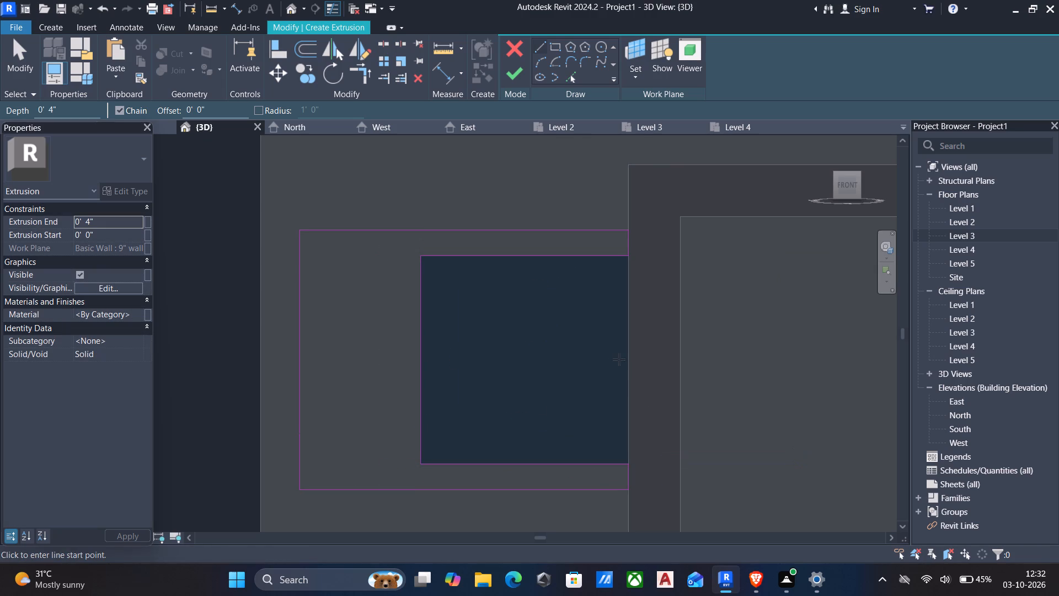
pyautogui.press('Escape')
pyautogui.click(510, 69)
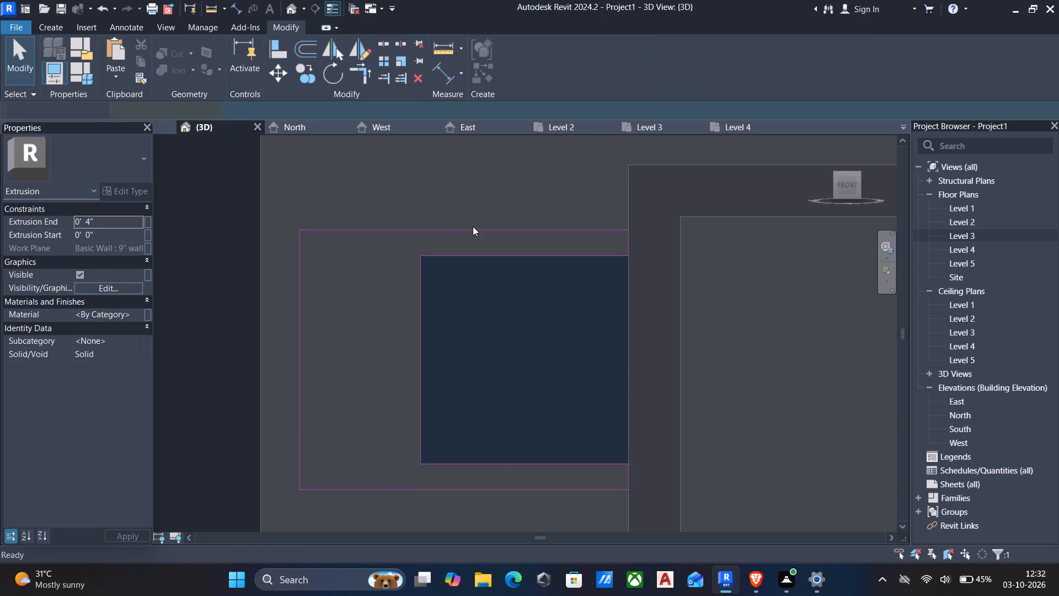
# Set the window frame's extrusion end to 1'.
pyautogui.scroll(-4, 450, 306)
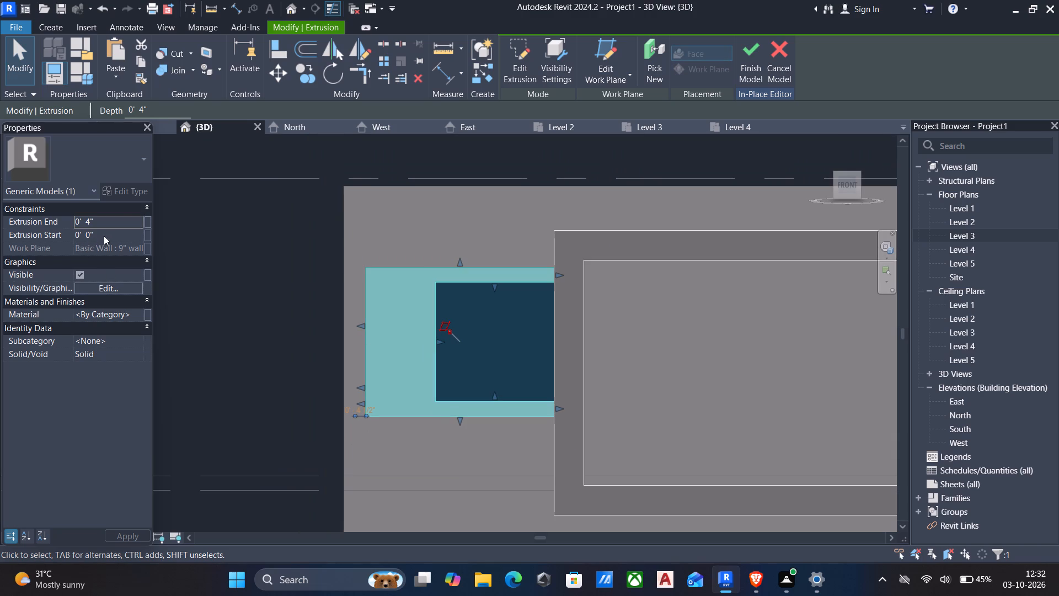
pyautogui.click(124, 221)
pyautogui.write("1'")
pyautogui.press('Return')
pyautogui.scroll(-1, 666, 433)
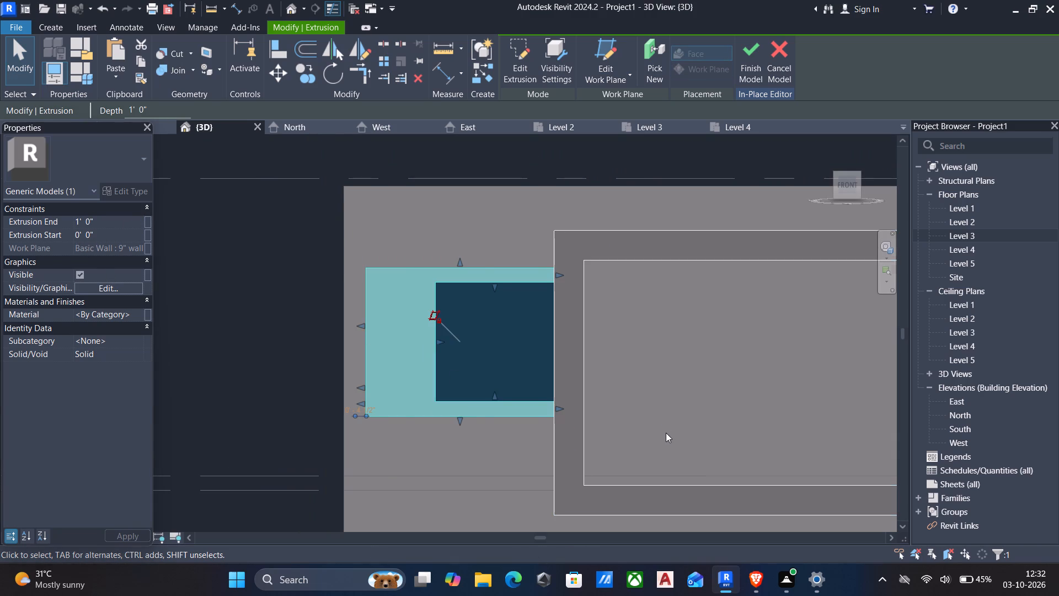
pyautogui.keyDown('shift'); pyautogui.moveTo(674, 418); pyautogui.dragTo(580, 489, button='middle'); pyautogui.keyUp('shift')
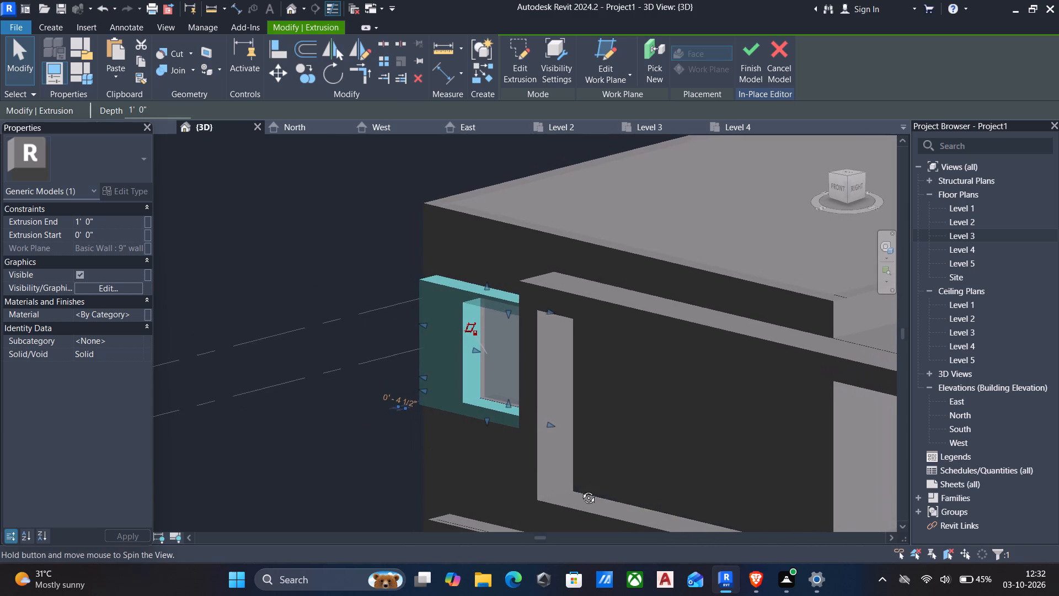
pyautogui.keyDown('shift'); pyautogui.moveTo(580, 489); pyautogui.dragTo(634, 480, button='middle'); pyautogui.keyUp('shift')
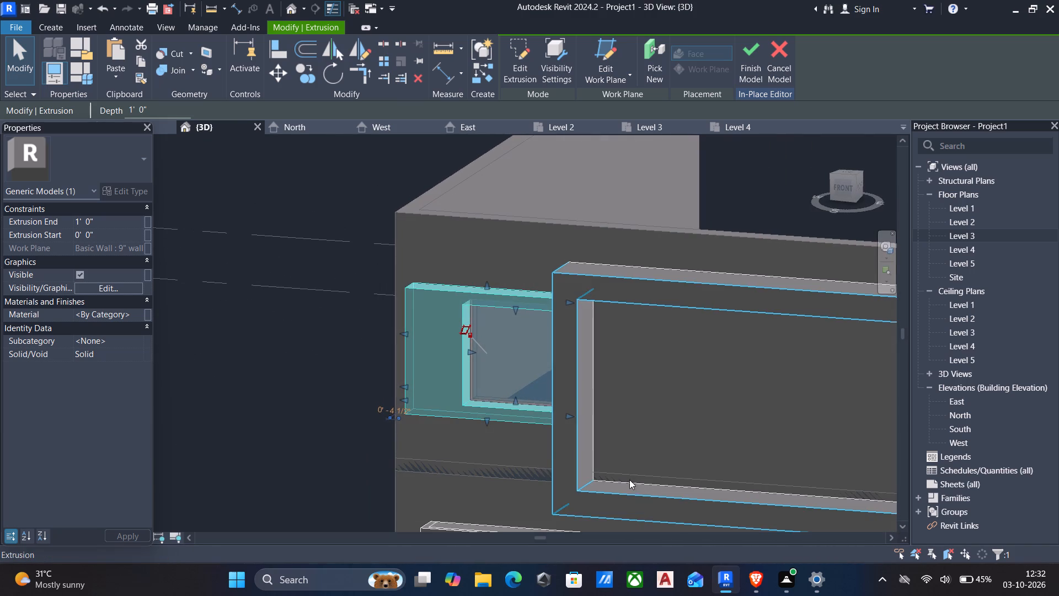
pyautogui.press('Escape')
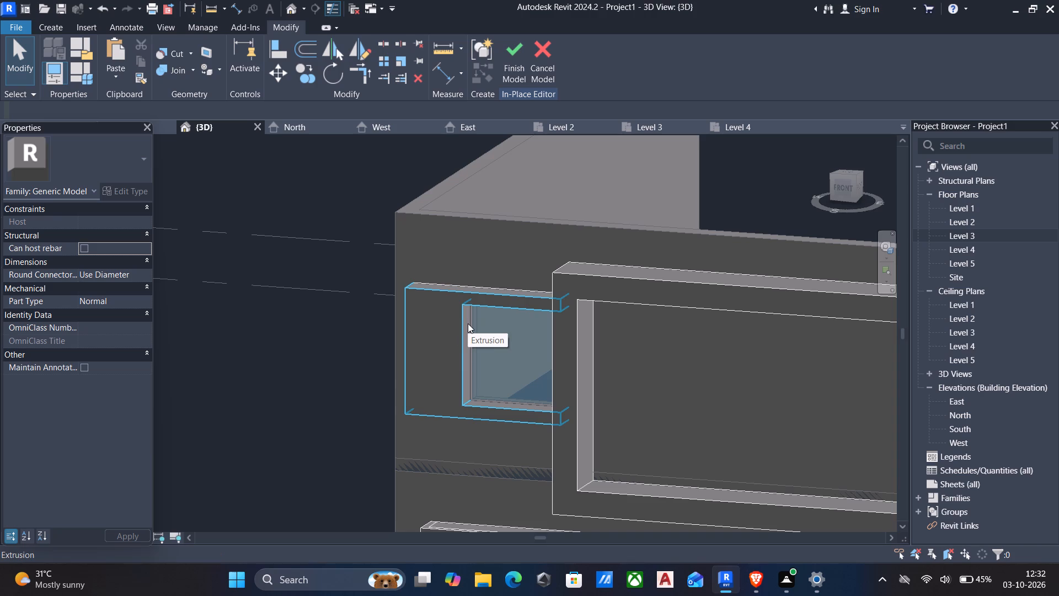
# Reopen the window frame's extrusion sketch and delete the vertical line along the window's outer edge.
pyautogui.click(478, 294)
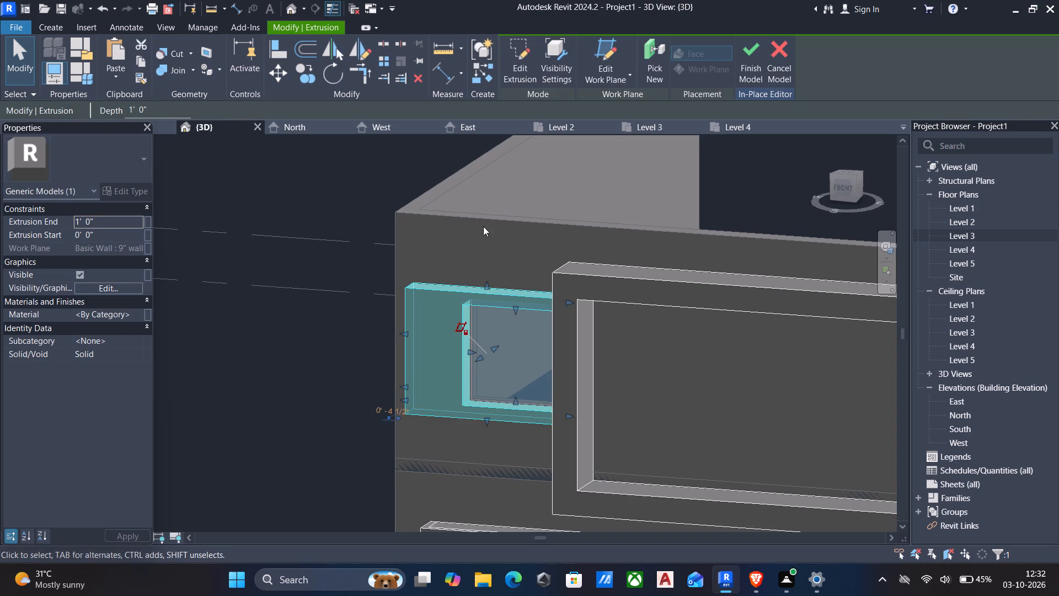
pyautogui.click(522, 41)
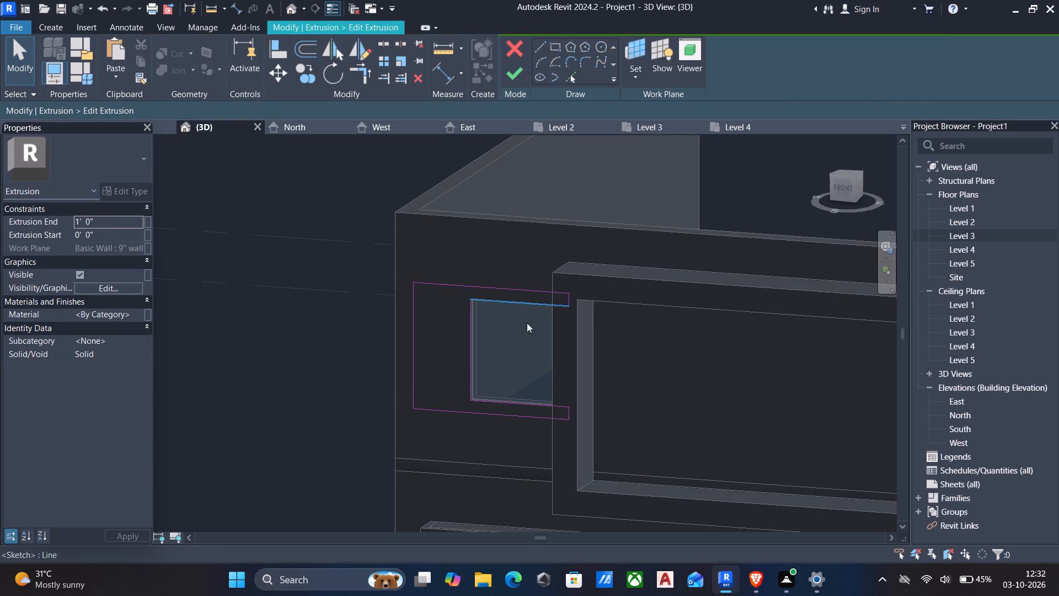
pyautogui.click(470, 346)
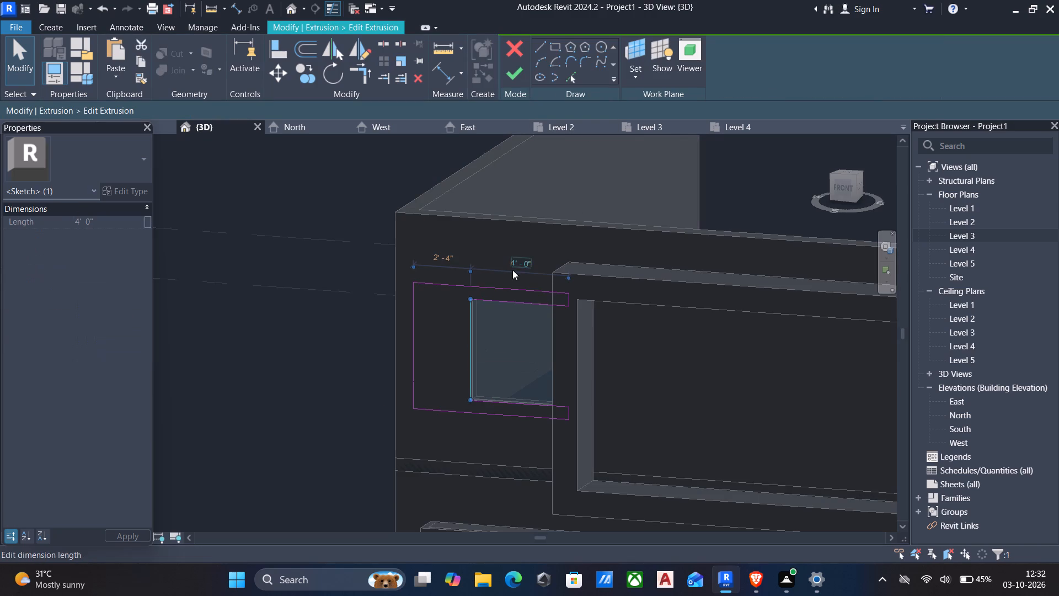
pyautogui.press('Delete')
# Extend the window's bottom and top edges to the outline's outer side with two horizontal lines about 2'-4" long.
pyautogui.press('l')
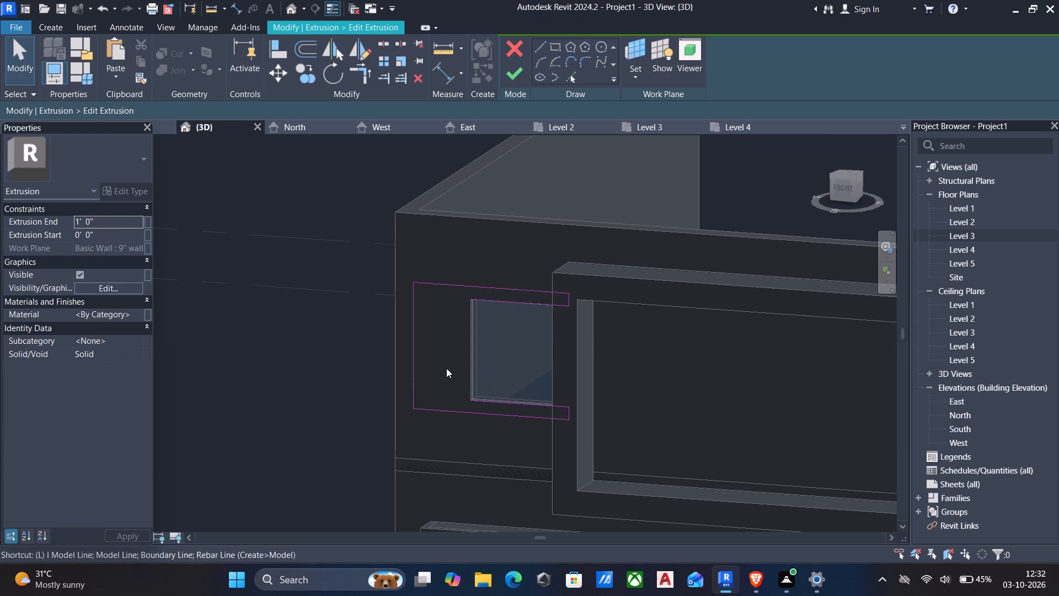
pyautogui.click(541, 50)
pyautogui.scroll(4, 460, 450)
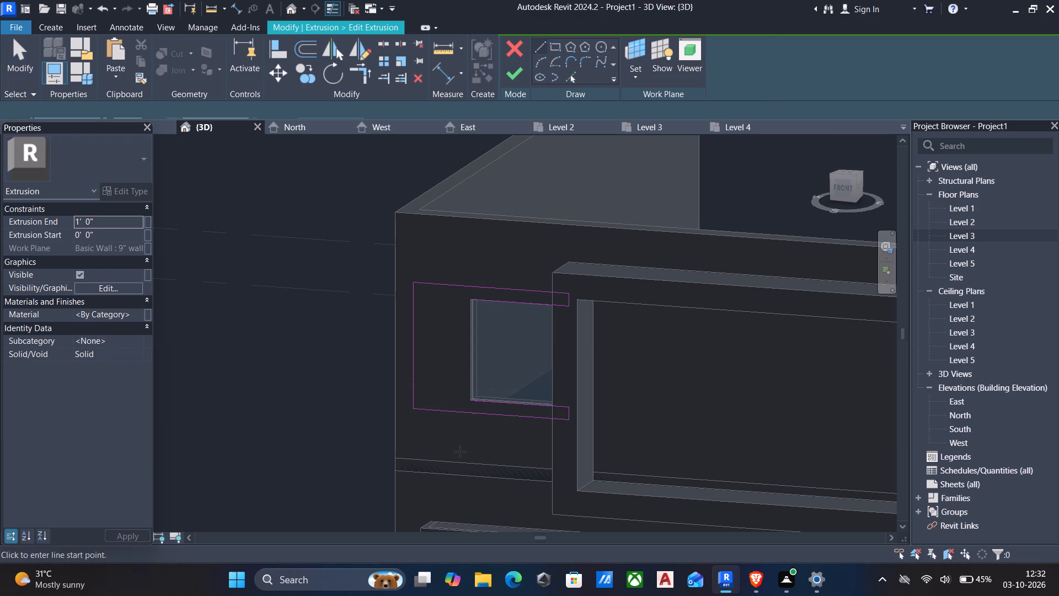
pyautogui.click(477, 361)
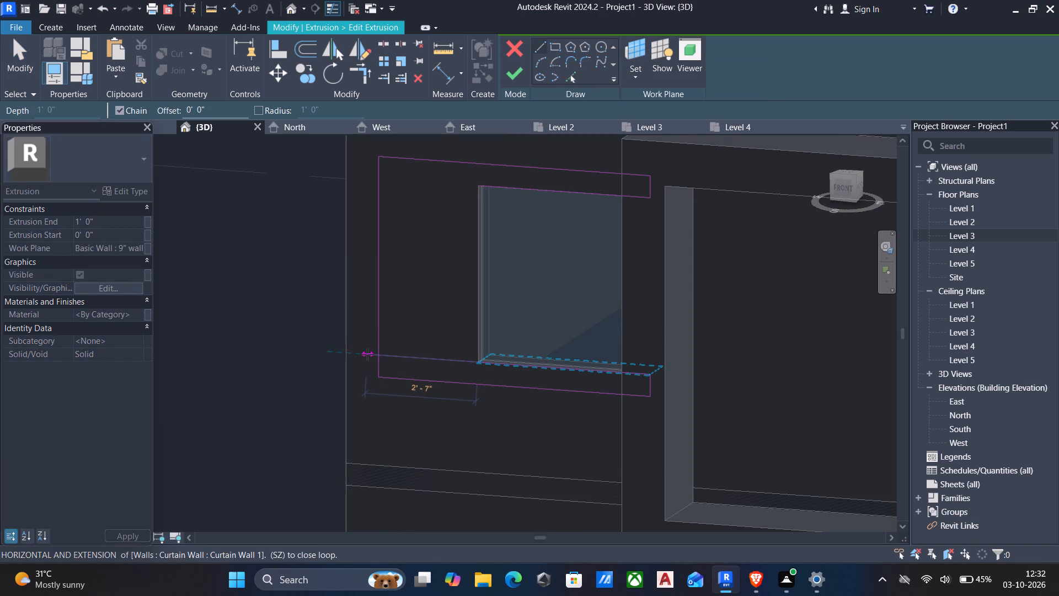
pyautogui.click(377, 356)
pyautogui.press('Escape')
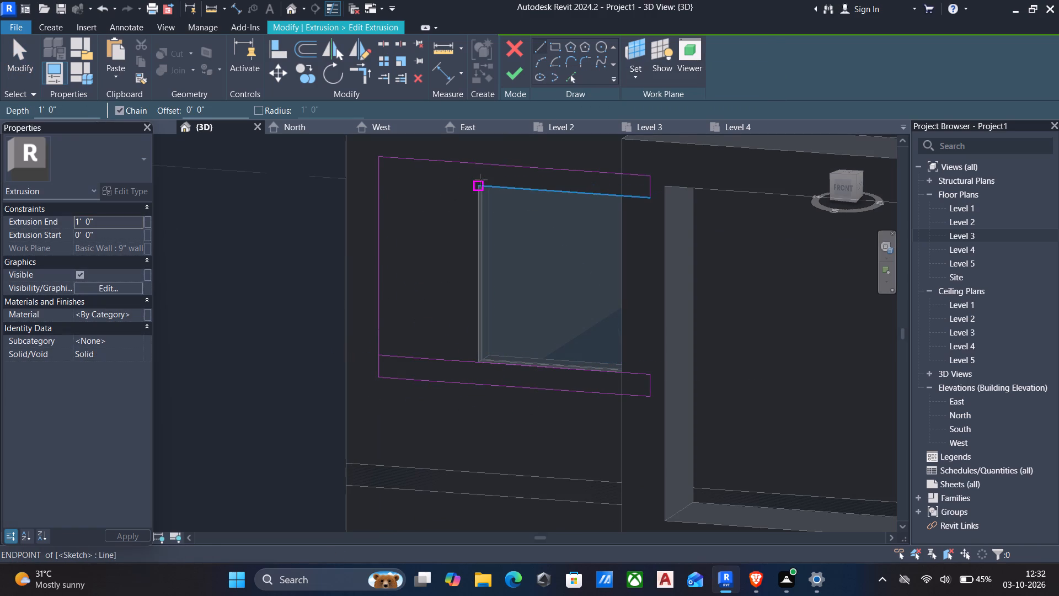
pyautogui.click(482, 185)
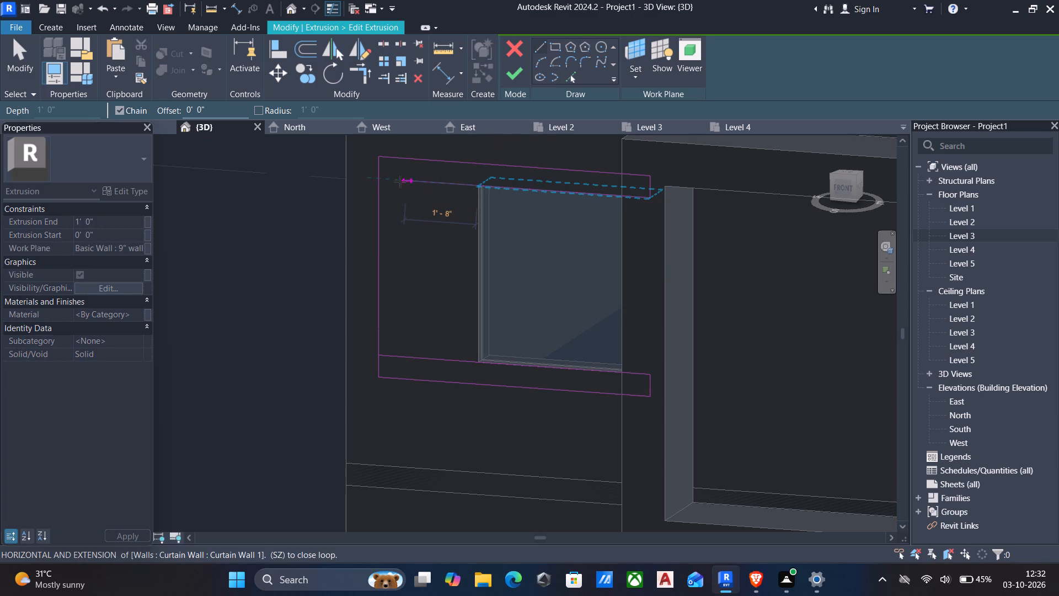
pyautogui.click(381, 177)
pyautogui.press('Escape')
pyautogui.press('Escape')
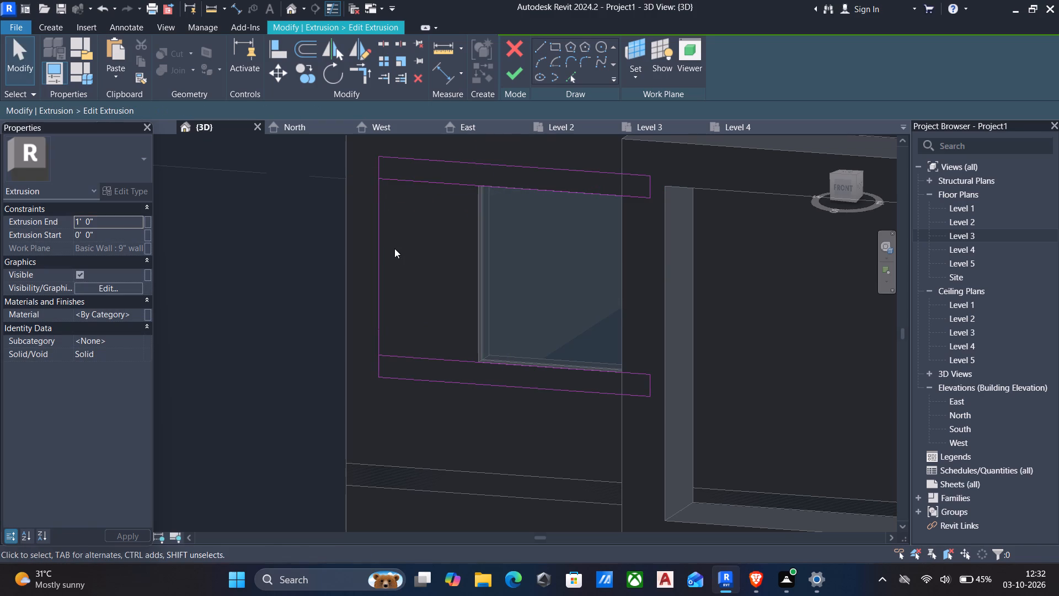
# Delete all the vertical line segments along the outline's outer side.
pyautogui.click(378, 250)
pyautogui.press('Delete')
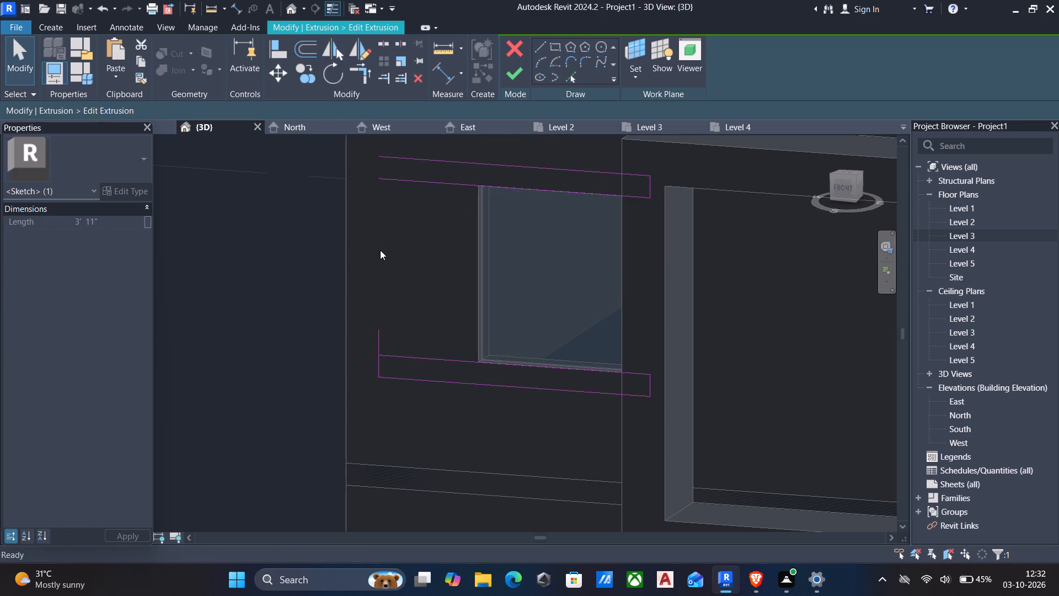
pyautogui.click(375, 339)
pyautogui.press('Delete')
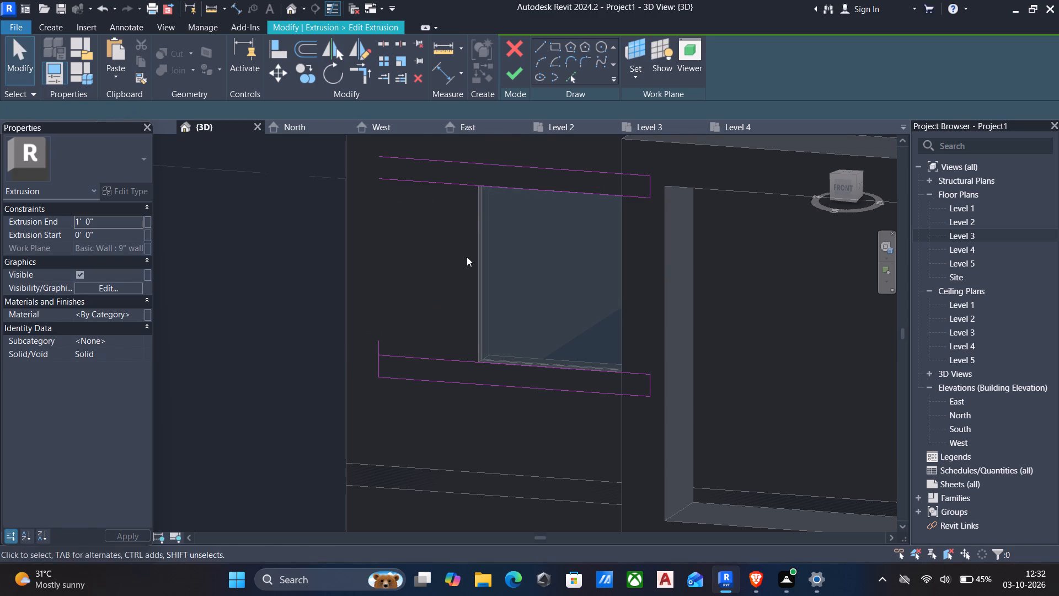
pyautogui.click(377, 344)
pyautogui.press('Delete')
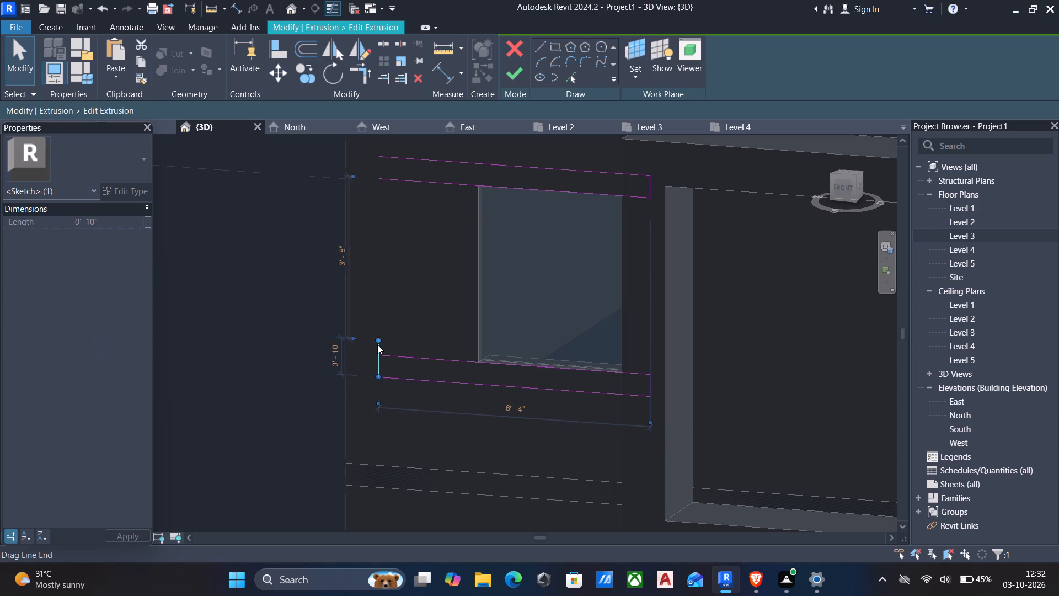
# Close the outer ends of the lower and upper strips with 6" vertical lines and finish editing the extrusion.
pyautogui.click(536, 45)
pyautogui.scroll(4, 325, 278)
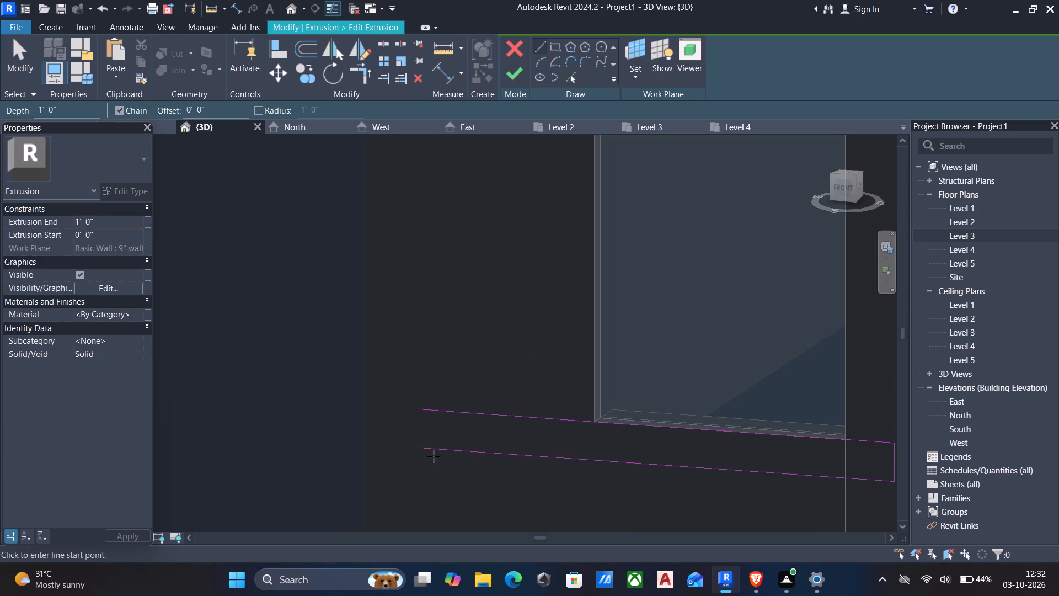
pyautogui.click(420, 450)
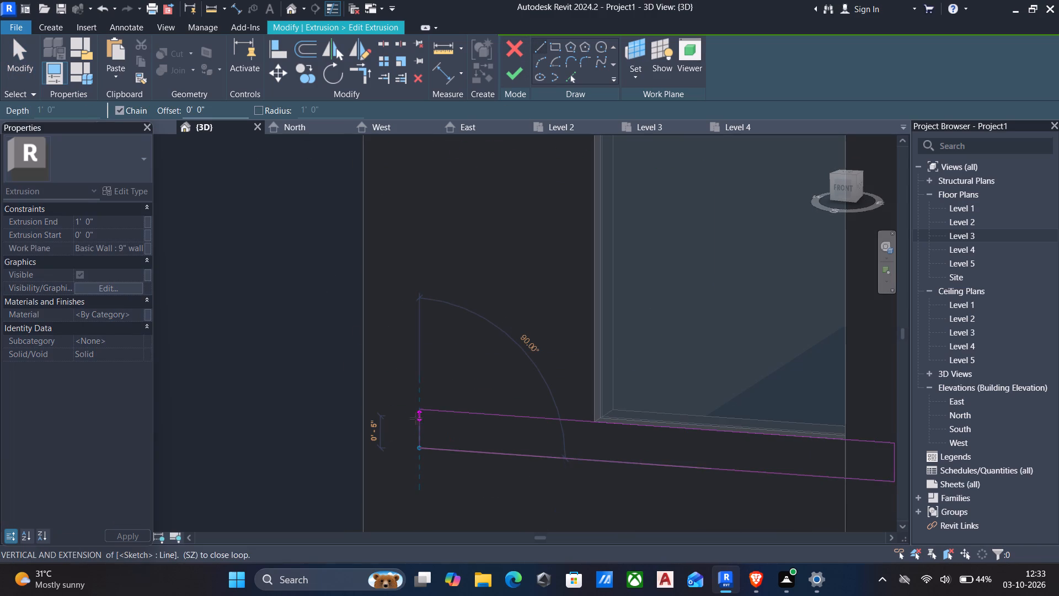
pyautogui.click(422, 410)
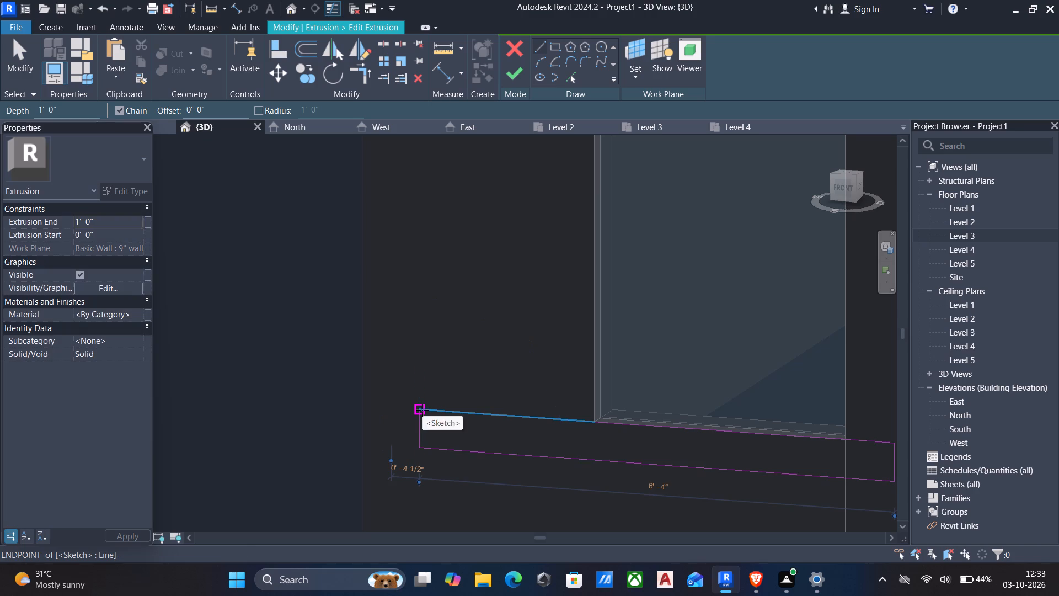
pyautogui.press('Escape')
pyautogui.scroll(-4, 421, 410)
pyautogui.moveTo(413, 350); pyautogui.dragTo(399, 501, button='middle')
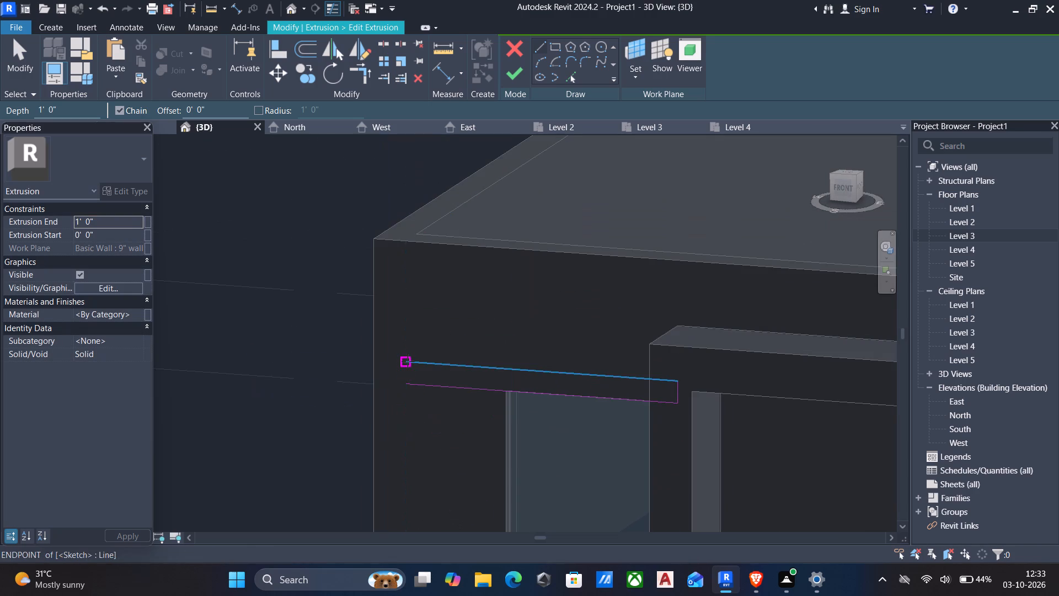
pyautogui.click(408, 359)
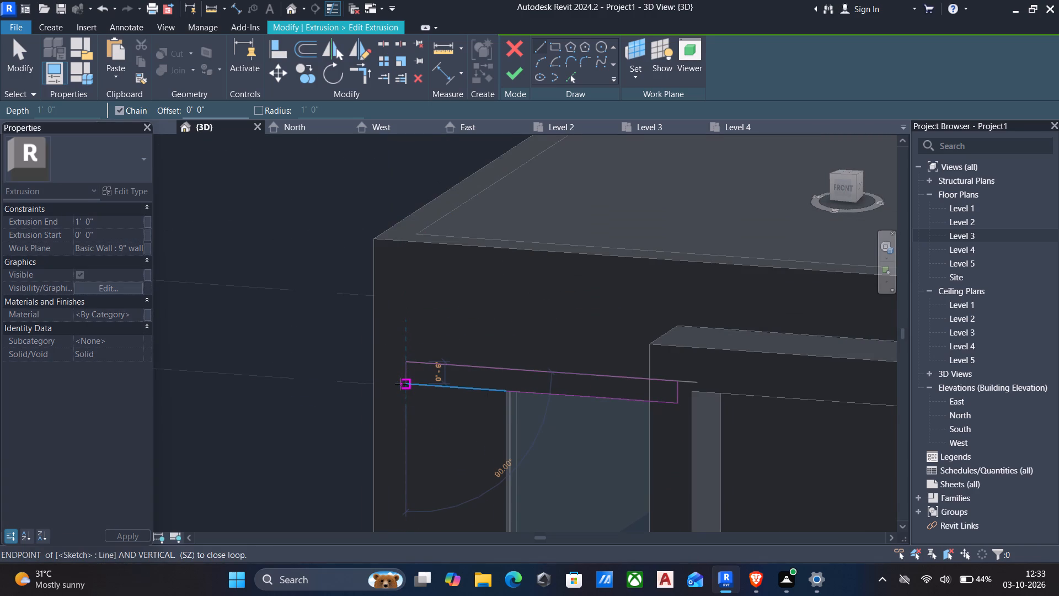
pyautogui.click(401, 385)
pyautogui.press('Escape')
pyautogui.scroll(-4, 382, 397)
pyautogui.moveTo(389, 416); pyautogui.dragTo(392, 380, button='middle')
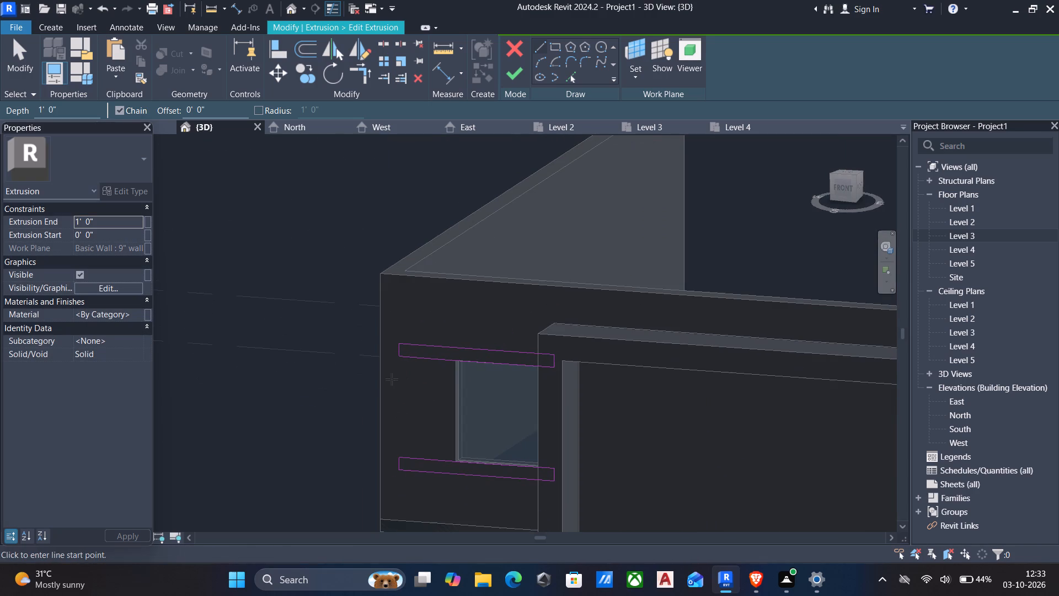
pyautogui.press('Escape')
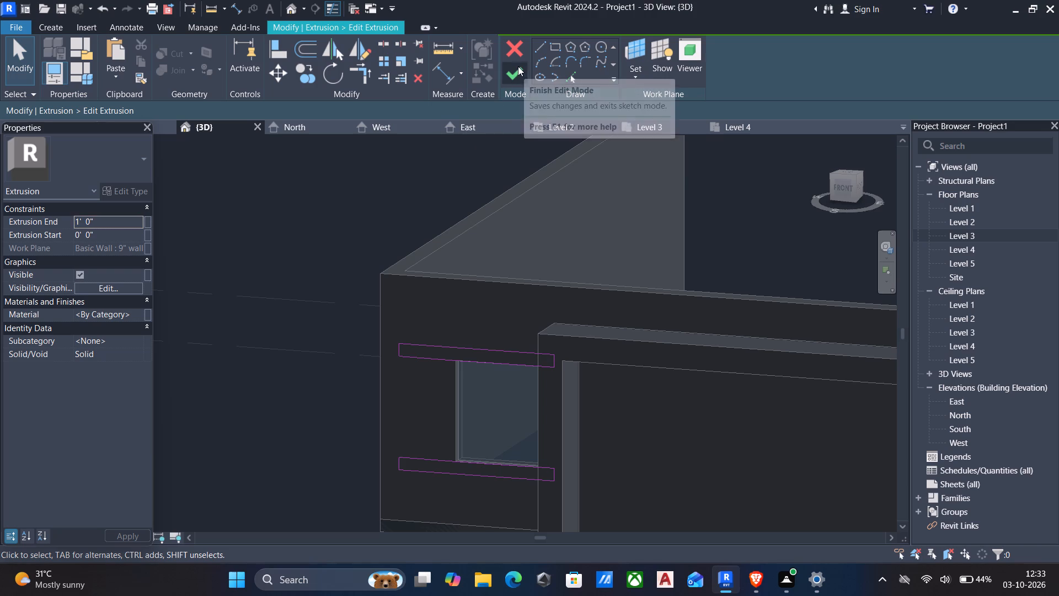
pyautogui.click(517, 68)
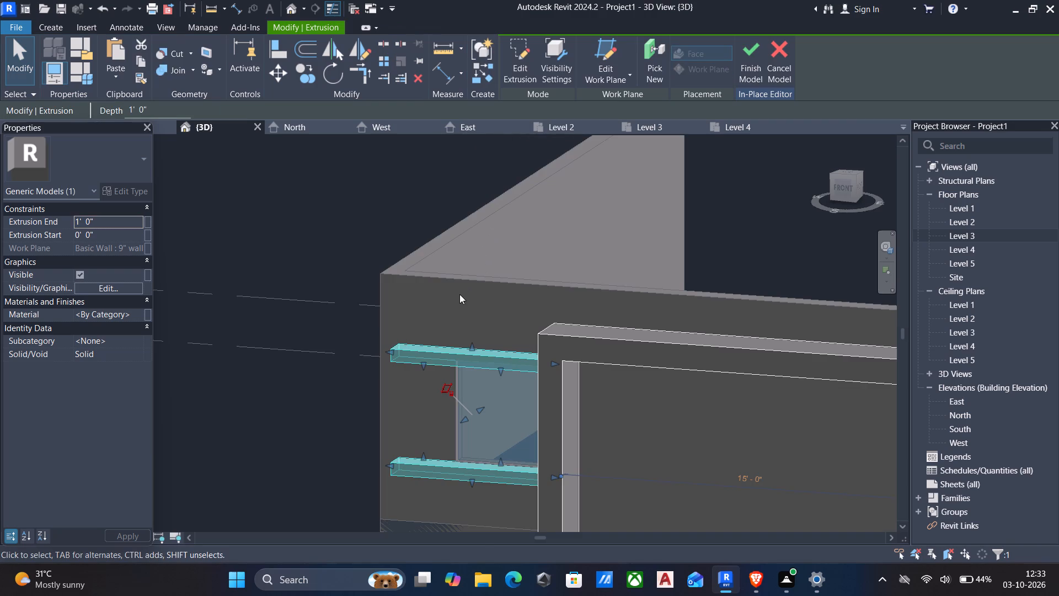
pyautogui.press('Escape')
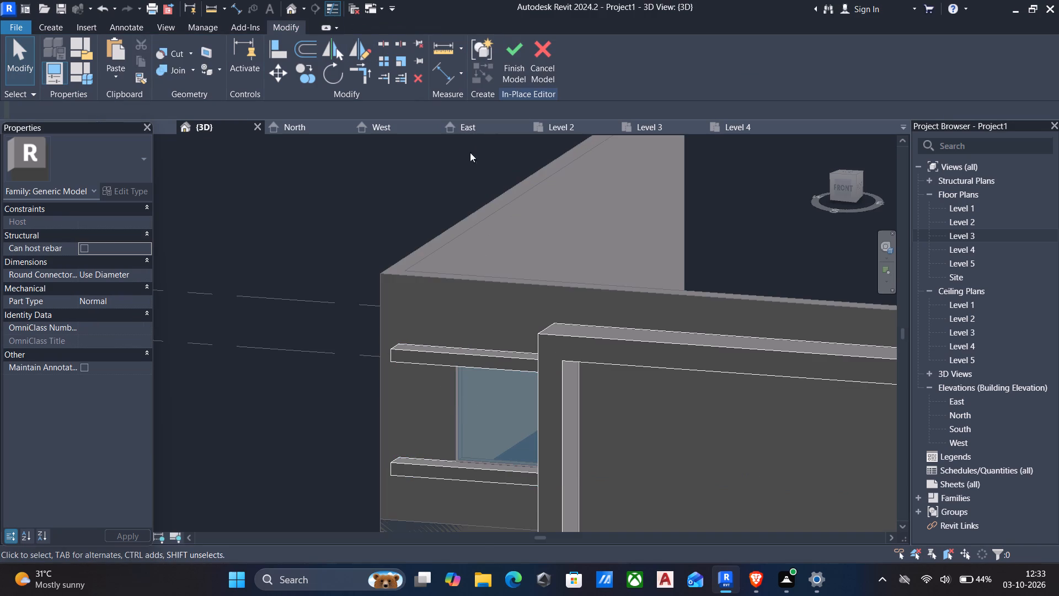
# Start a new extrusion on the lower band's top face and sketch a rectangle about 3" by 1'-2" at its outer end.
pyautogui.click(456, 356)
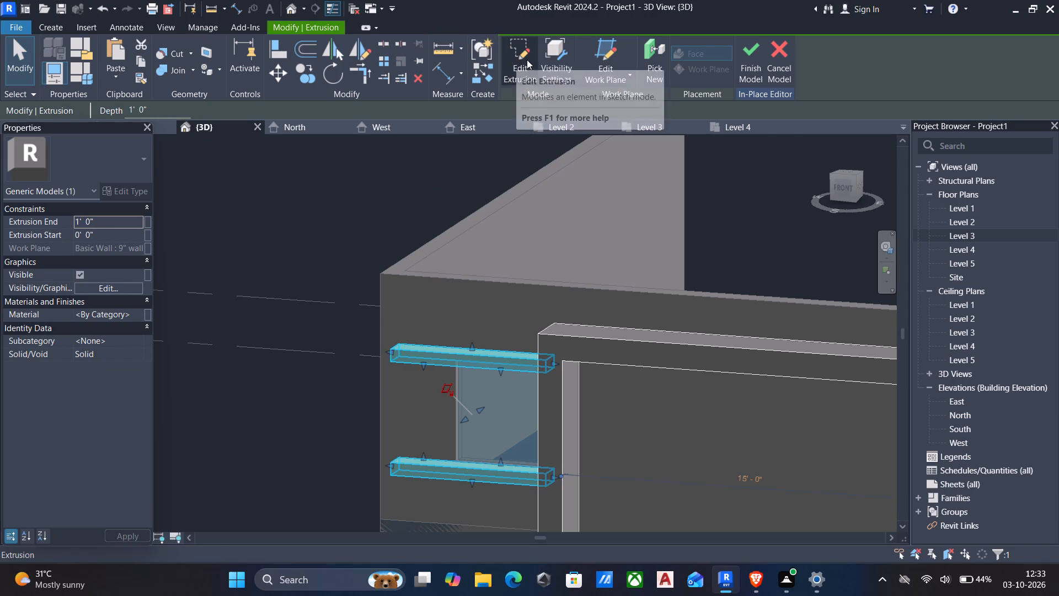
pyautogui.click(54, 28)
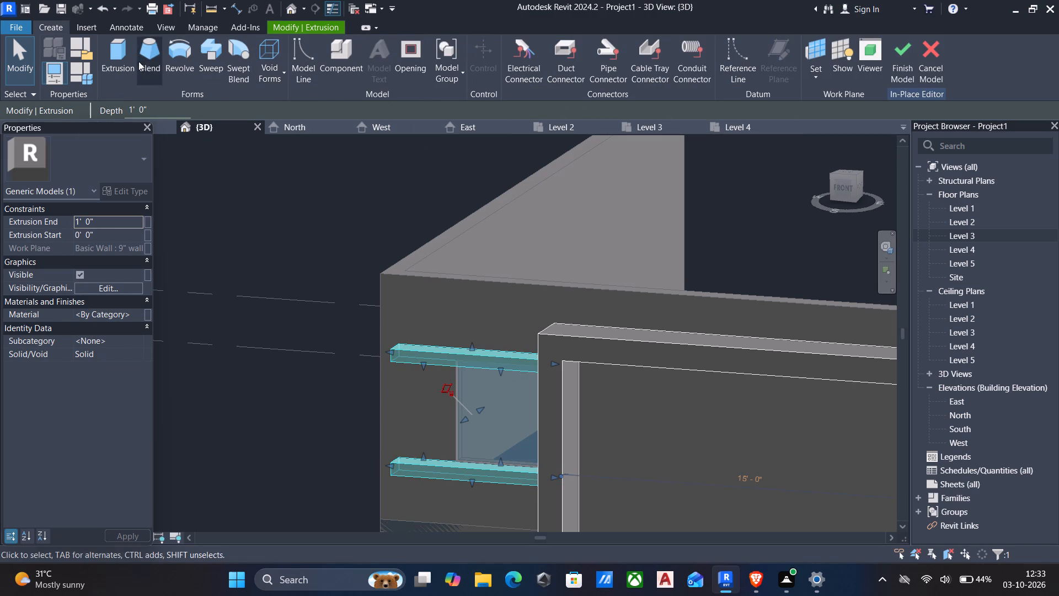
pyautogui.click(119, 45)
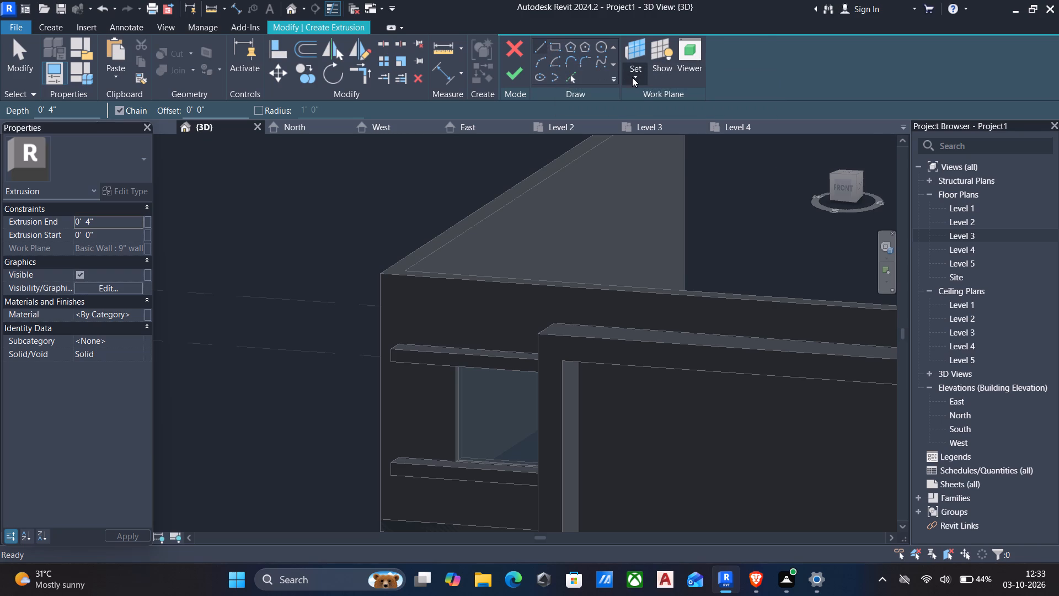
pyautogui.click(632, 77)
pyautogui.click(655, 130)
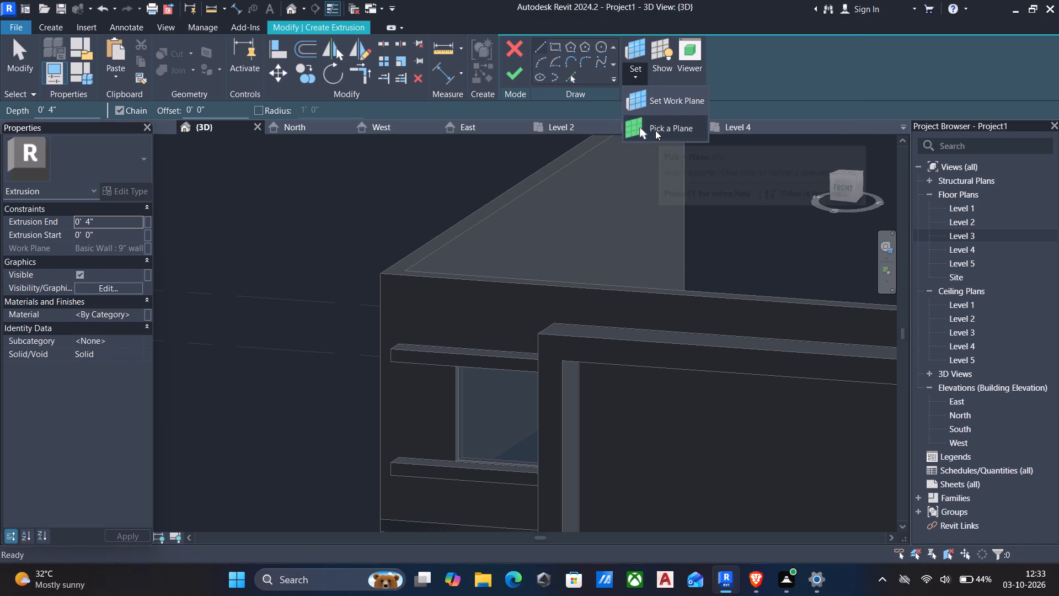
pyautogui.click(402, 462)
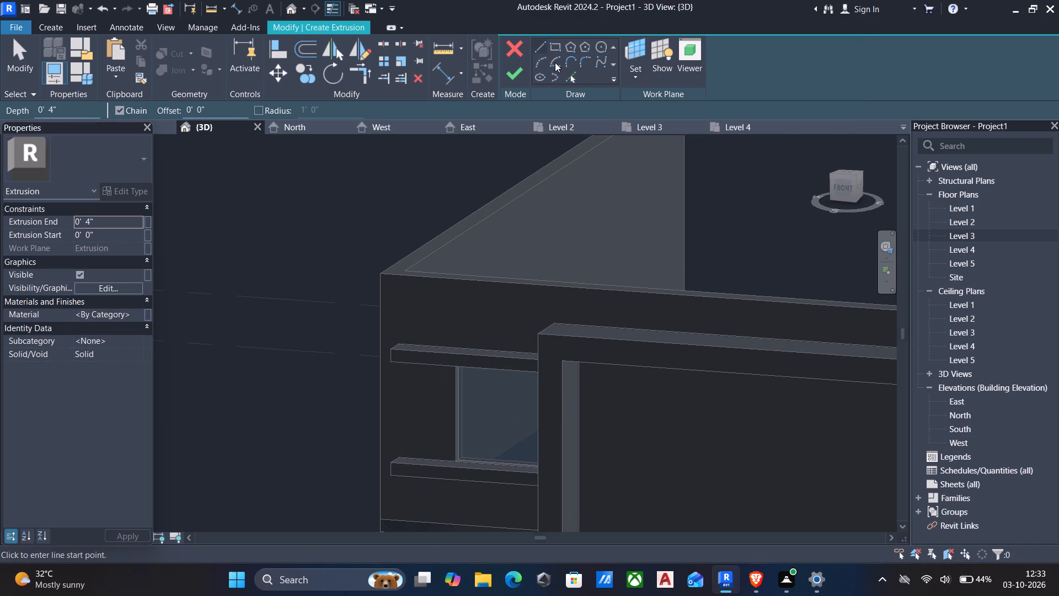
pyautogui.click(556, 43)
pyautogui.scroll(4, 427, 430)
pyautogui.moveTo(419, 446); pyautogui.dragTo(498, 317, button='middle')
pyautogui.scroll(1, 419, 446)
pyautogui.scroll(2, 415, 366)
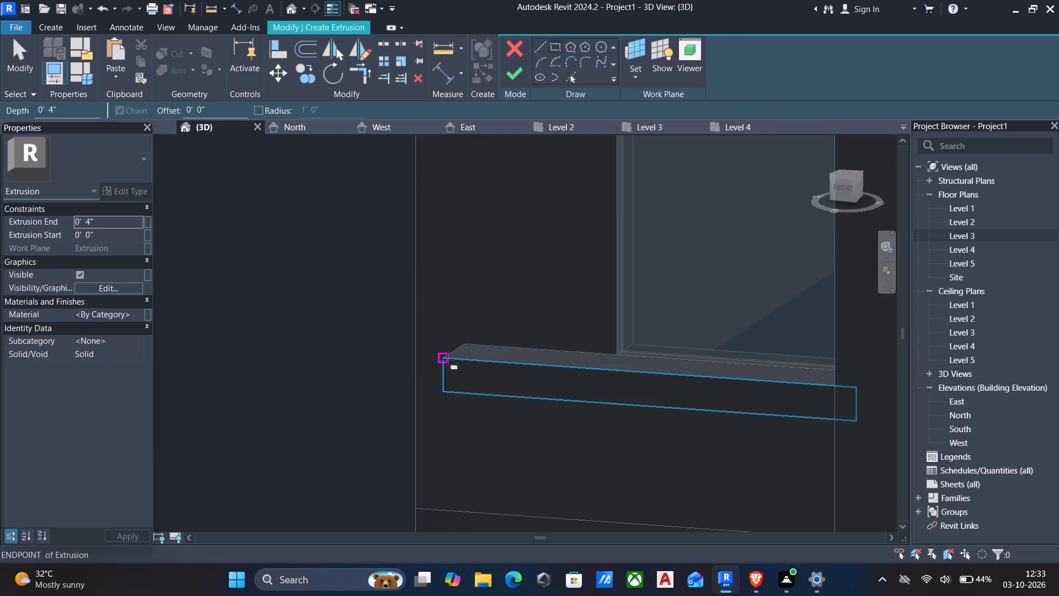
pyautogui.click(447, 359)
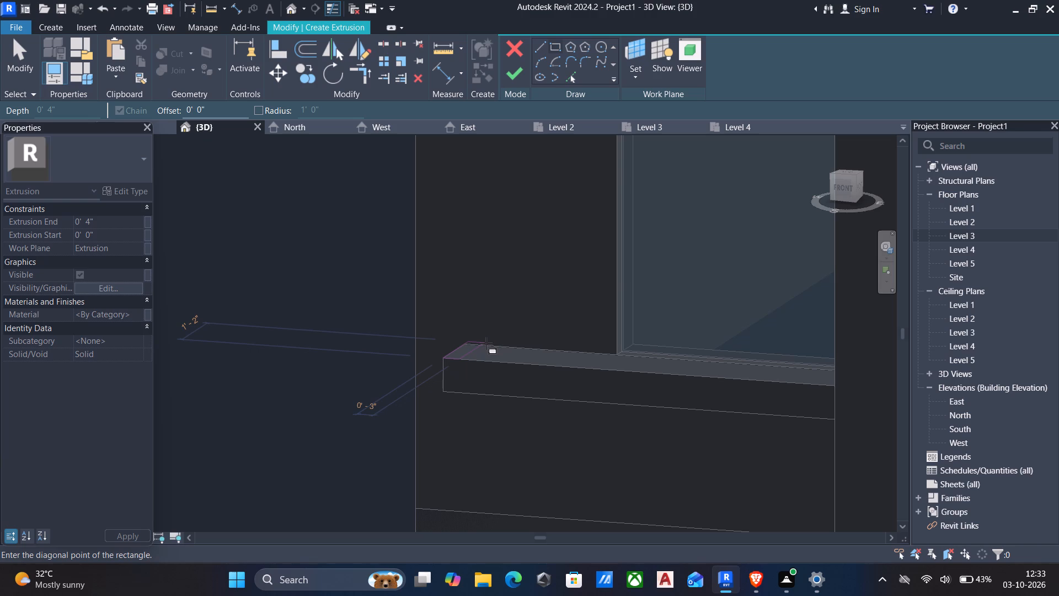
pyautogui.click(486, 343)
pyautogui.press('Escape')
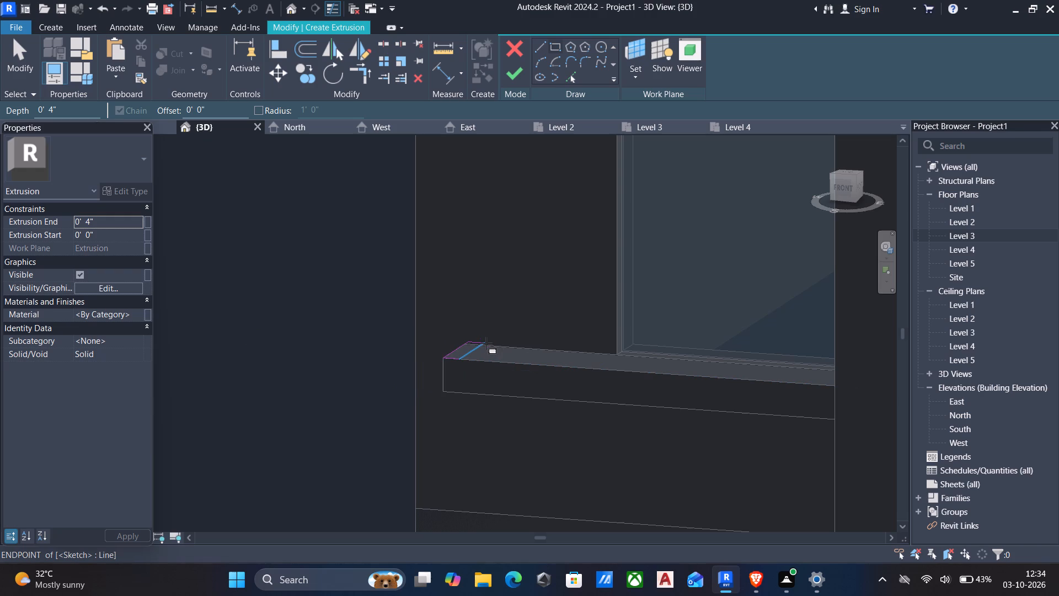
pyautogui.press('Escape')
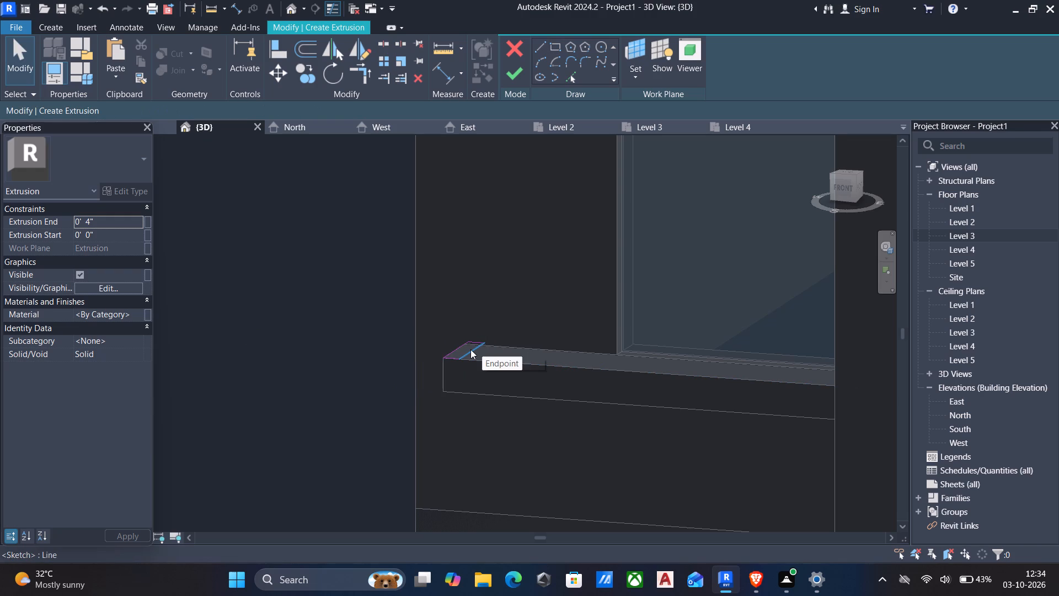
# Set the rectangle's width along the band to 6" and finish the extrusion with a 4" depth.
pyautogui.click(470, 349)
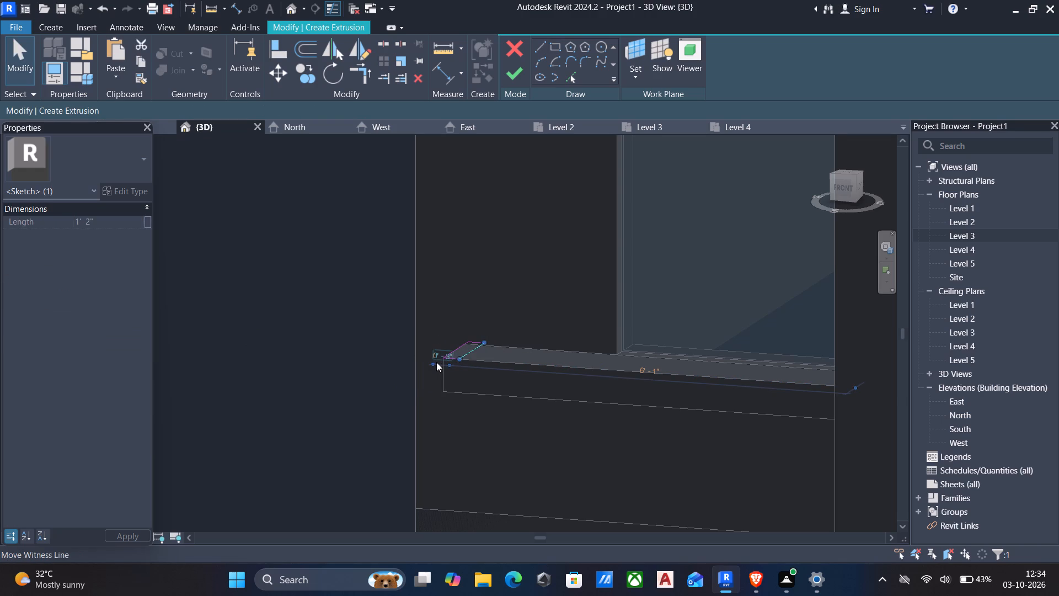
pyautogui.click(446, 356)
pyautogui.scroll(4, 448, 356)
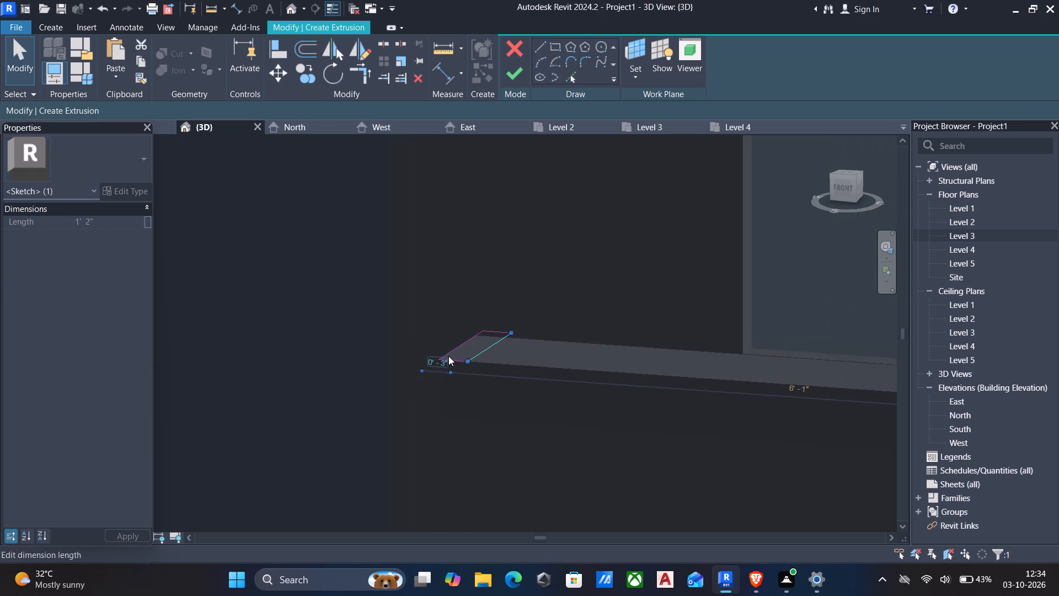
pyautogui.click(437, 363)
pyautogui.press('6')
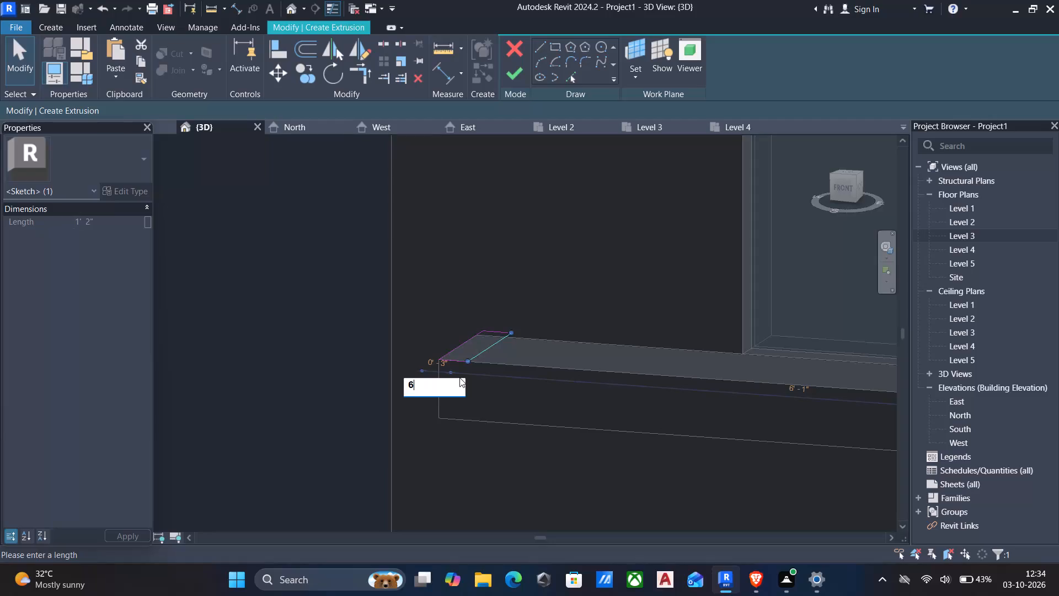
pyautogui.hotkey('shift', '"')
pyautogui.press('Return')
pyautogui.scroll(-5, 429, 378)
pyautogui.press('Escape')
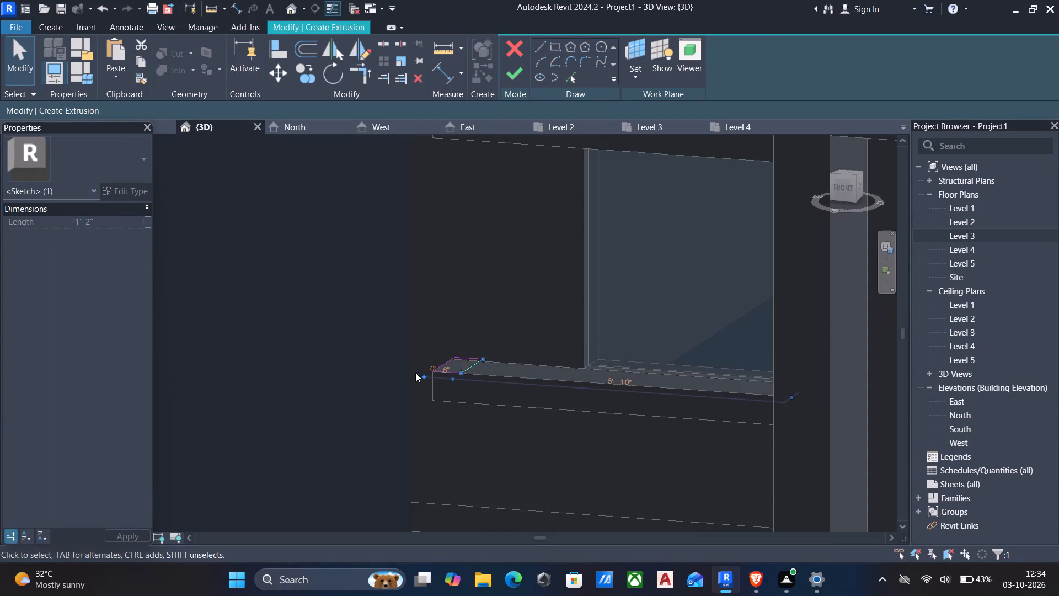
pyautogui.scroll(-3, 397, 373)
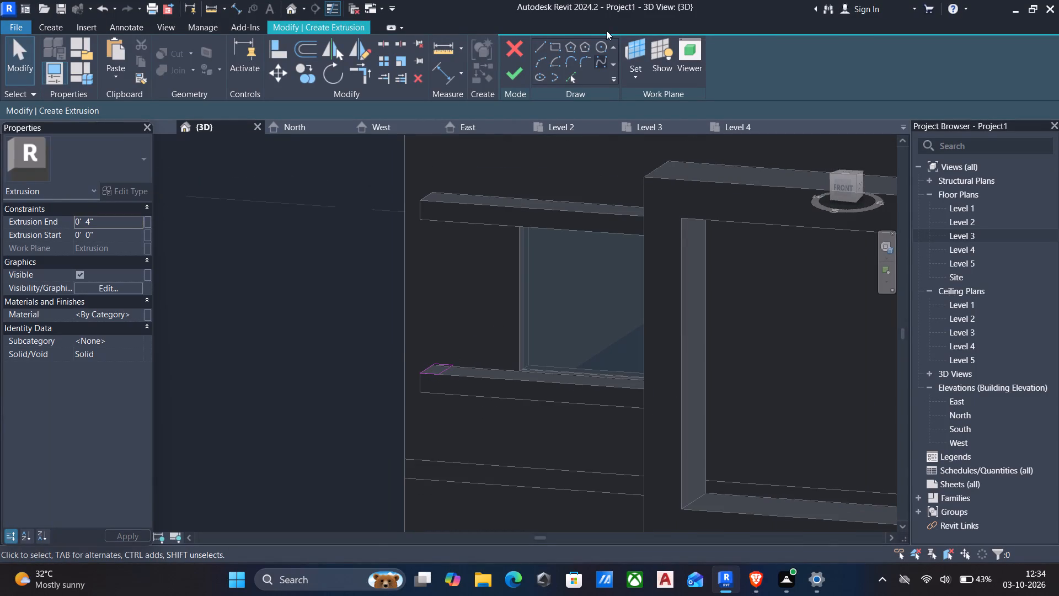
pyautogui.click(515, 75)
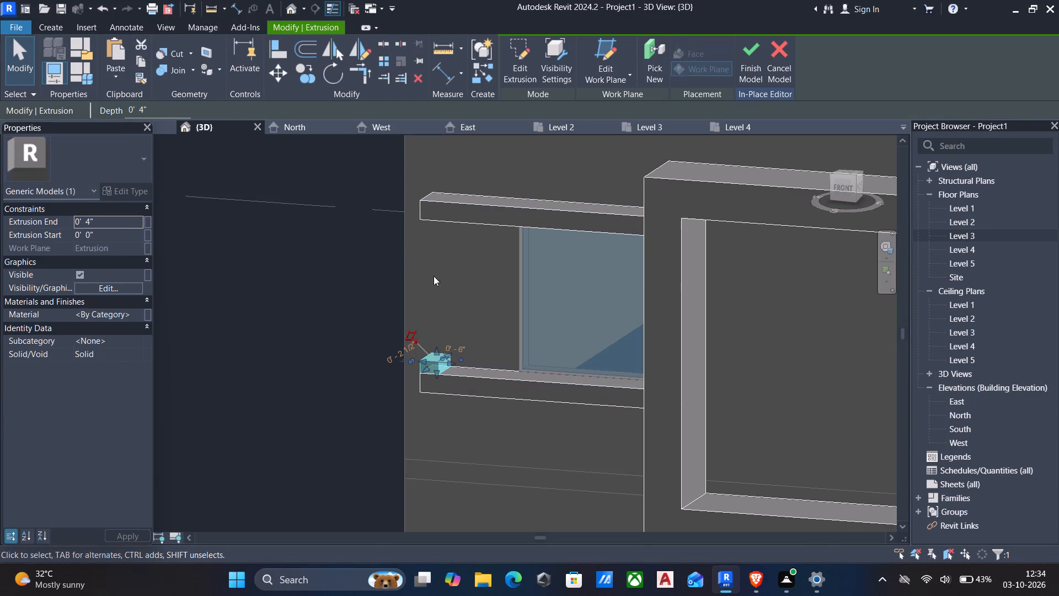
# Align the new block's top face to the underside of the upper band.
pyautogui.press('Escape')
pyautogui.write('al')
pyautogui.scroll(-1, 381, 354)
pyautogui.keyDown('shift'); pyautogui.moveTo(381, 358); pyautogui.dragTo(411, 341, button='middle'); pyautogui.keyUp('shift')
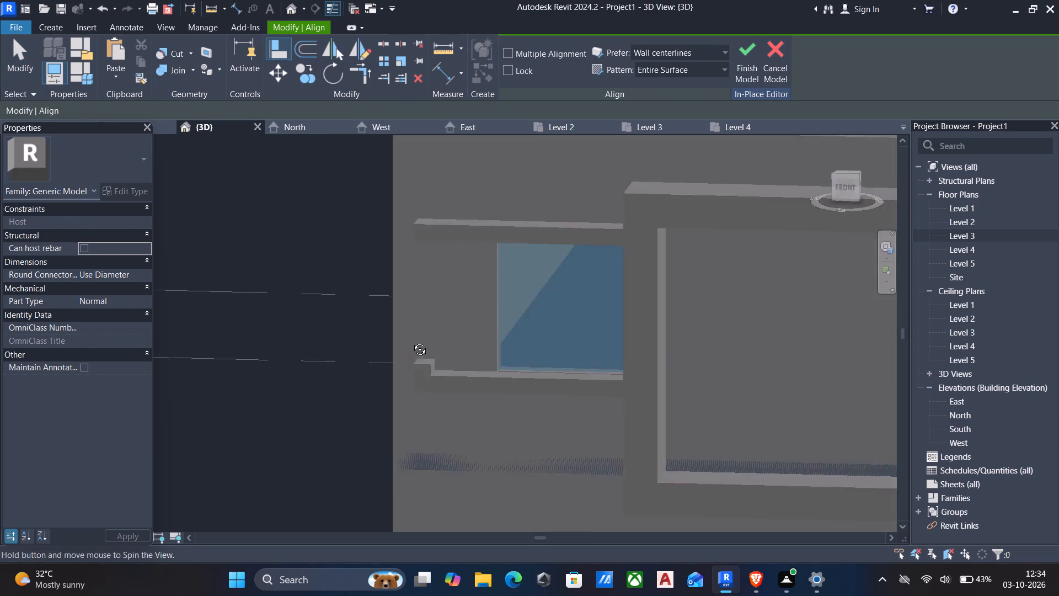
pyautogui.keyDown('shift'); pyautogui.moveTo(411, 341); pyautogui.dragTo(452, 164, button='middle'); pyautogui.keyUp('shift')
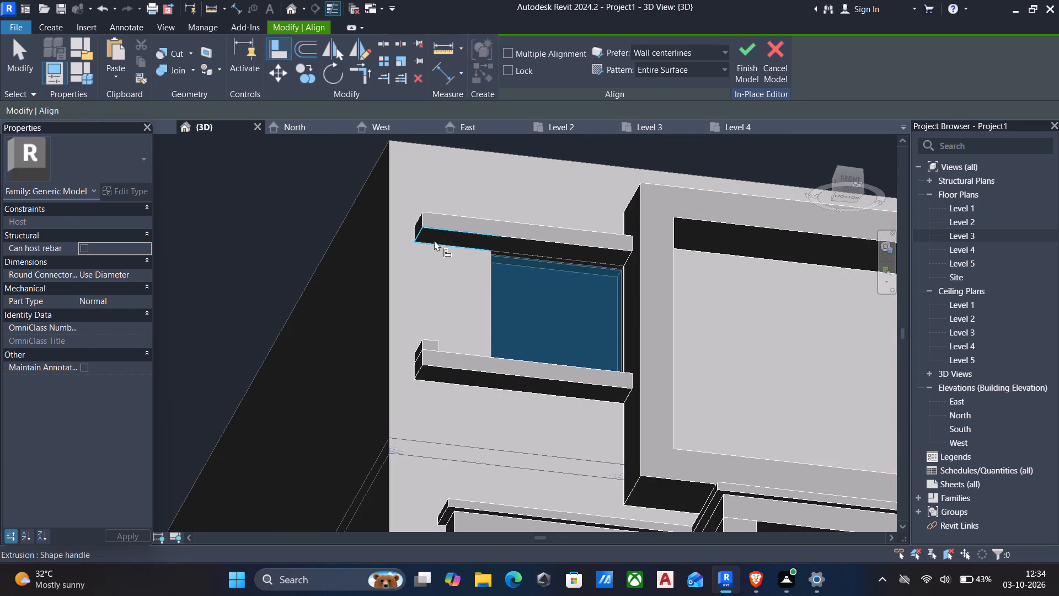
pyautogui.click(434, 239)
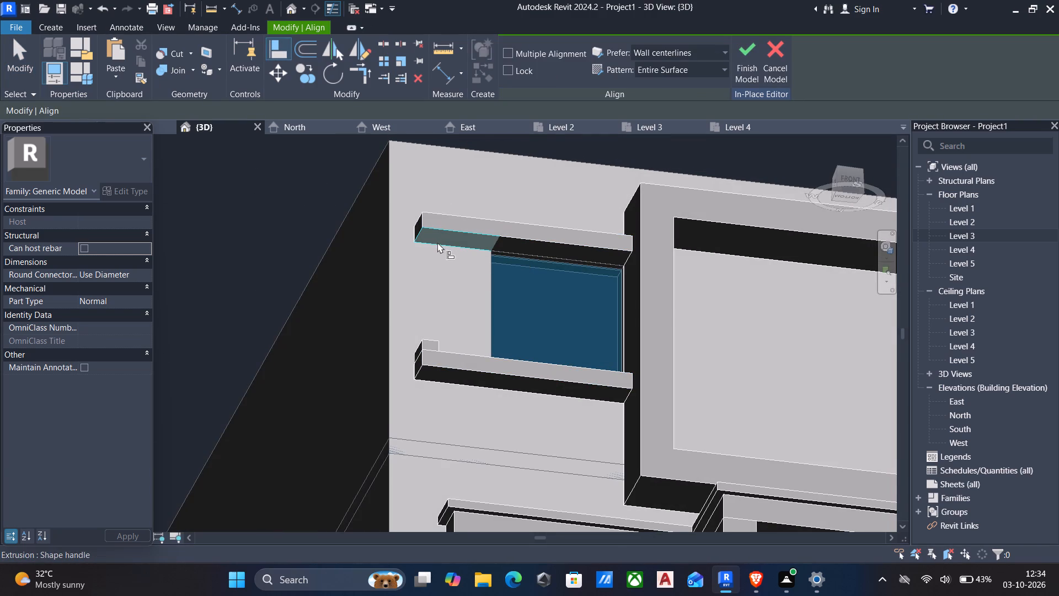
pyautogui.scroll(-2, 436, 255)
pyautogui.keyDown('shift'); pyautogui.moveTo(436, 258); pyautogui.dragTo(416, 358, button='middle'); pyautogui.keyUp('shift')
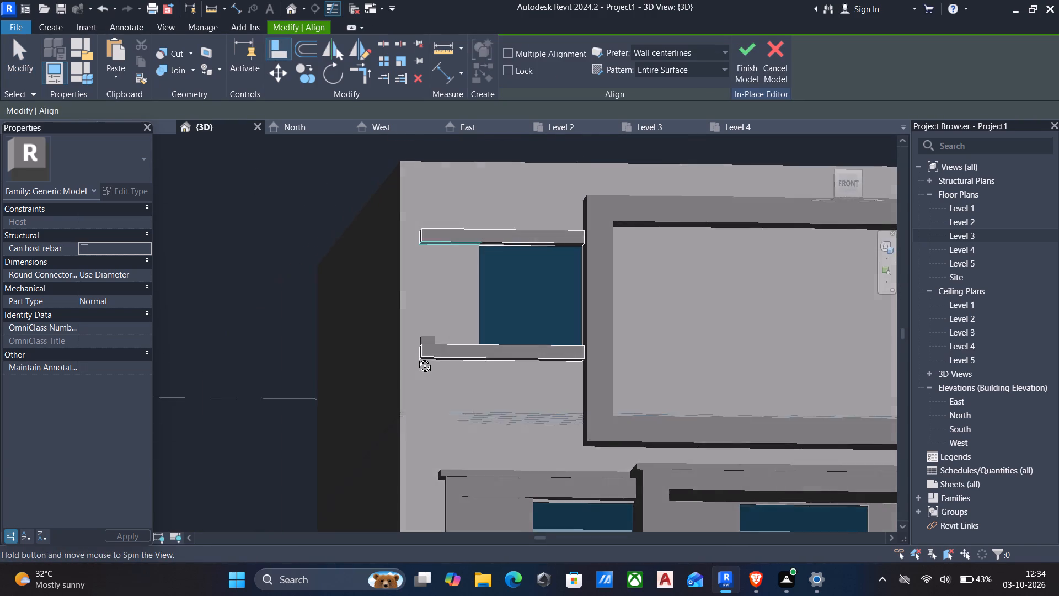
pyautogui.keyDown('shift'); pyautogui.moveTo(416, 358); pyautogui.dragTo(362, 472, button='middle'); pyautogui.keyUp('shift')
pyautogui.keyDown('shift'); pyautogui.moveTo(373, 392); pyautogui.dragTo(388, 433, button='middle'); pyautogui.keyUp('shift')
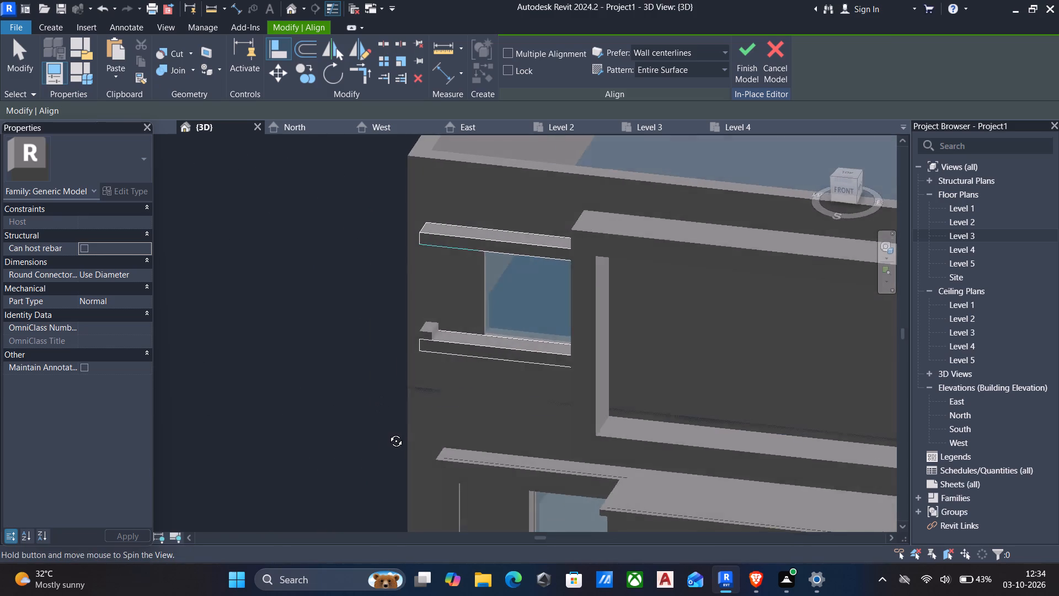
pyautogui.keyDown('shift'); pyautogui.moveTo(388, 433); pyautogui.dragTo(393, 439, button='middle'); pyautogui.keyUp('shift')
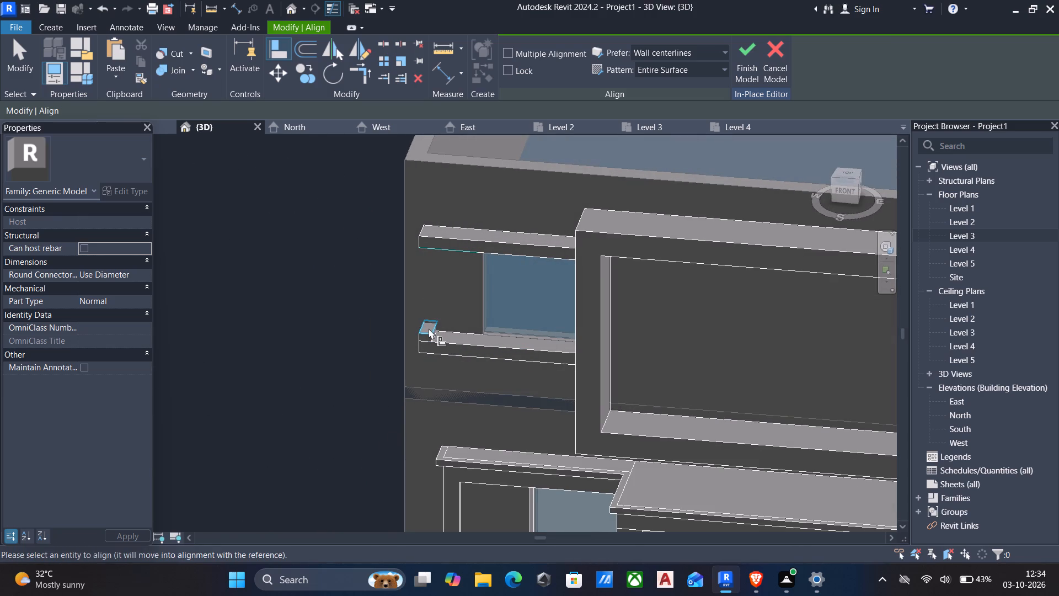
pyautogui.click(430, 328)
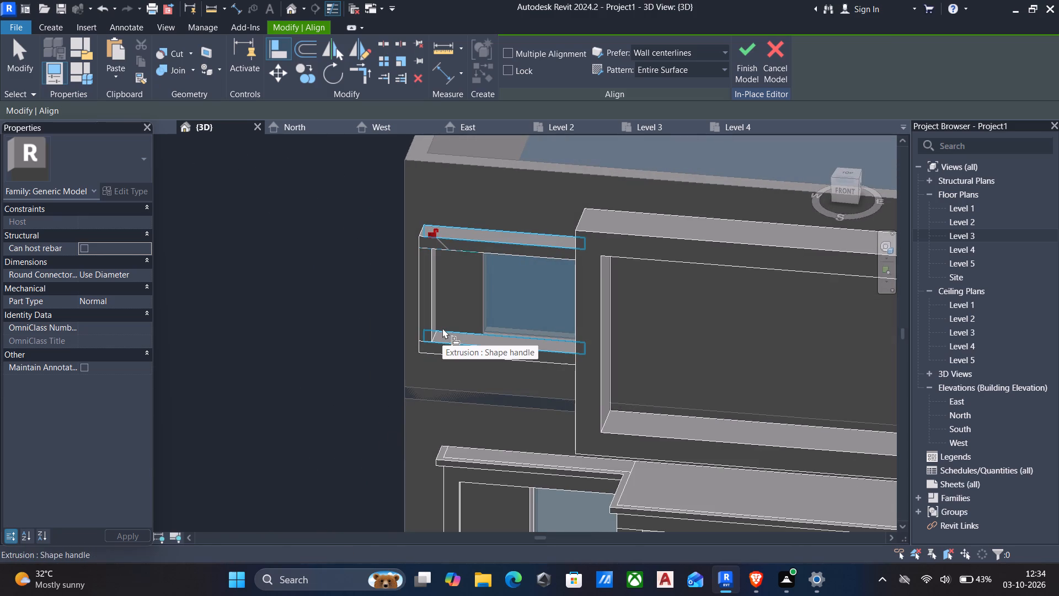
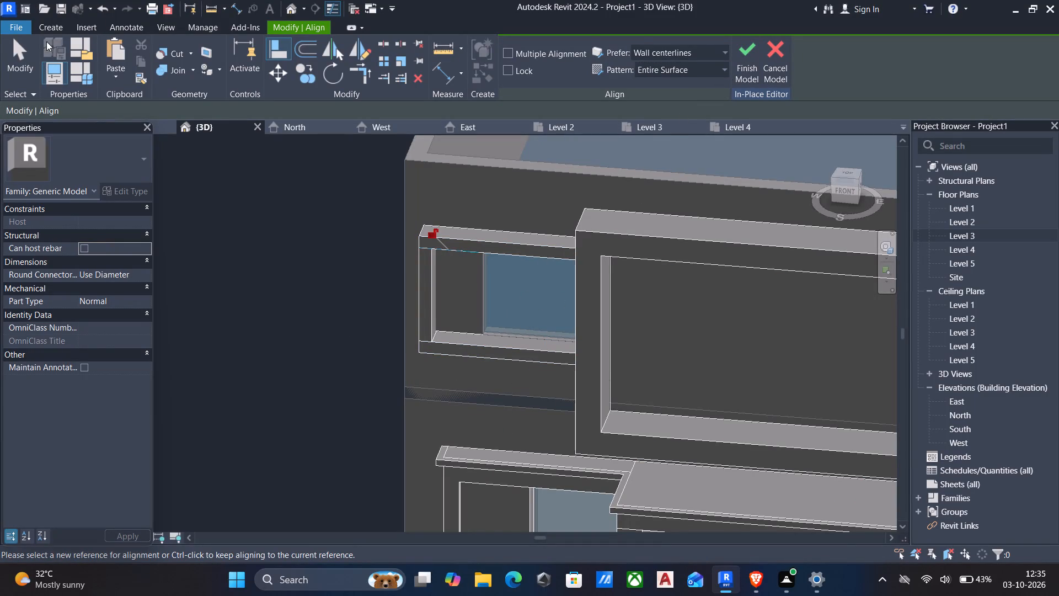
# Create a rectangular extrusion on the upper-floor window frame's sill, about 1'-10" wide, covering the area left of the window glass, with extrusion end 0' 4".
pyautogui.click(48, 26)
pyautogui.click(121, 57)
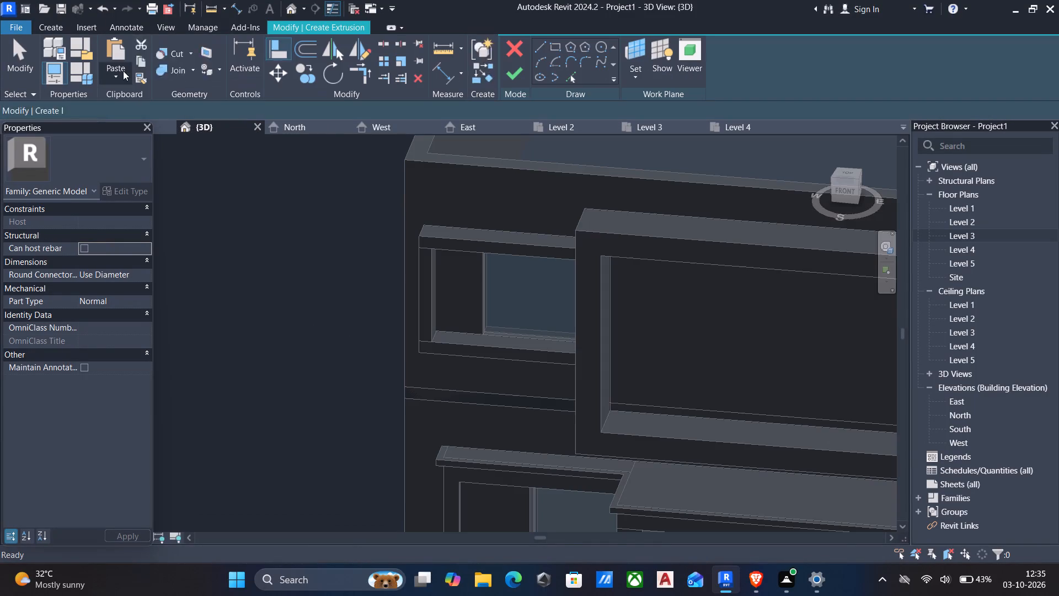
pyautogui.click(633, 76)
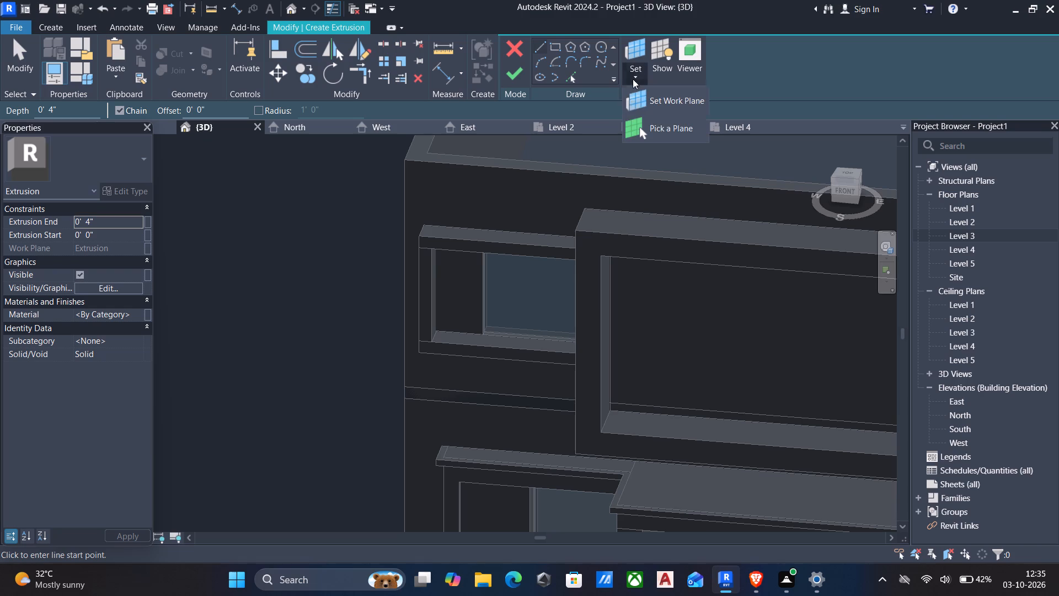
pyautogui.click(662, 126)
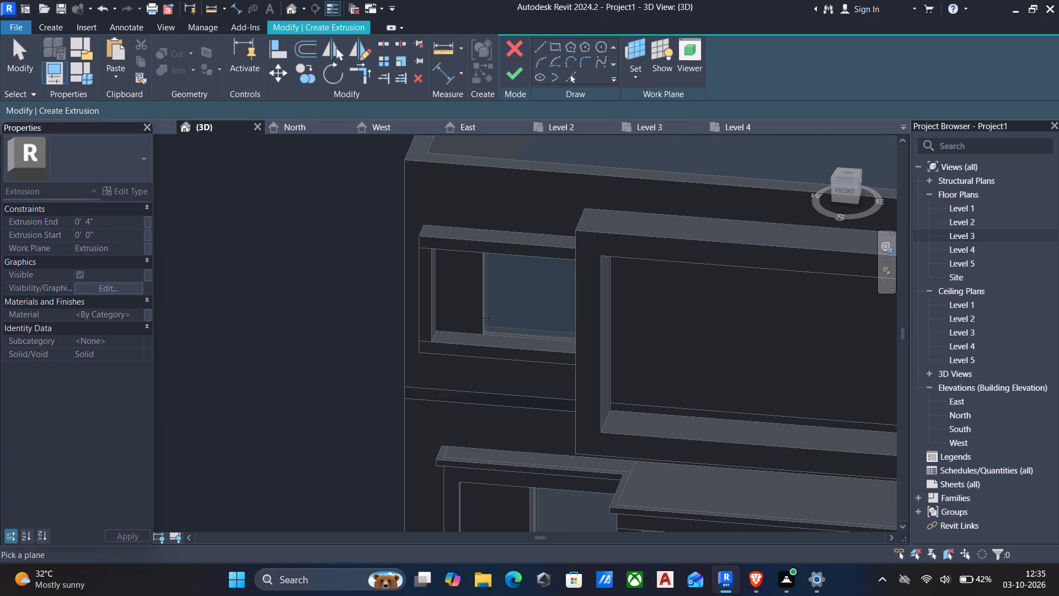
pyautogui.click(457, 339)
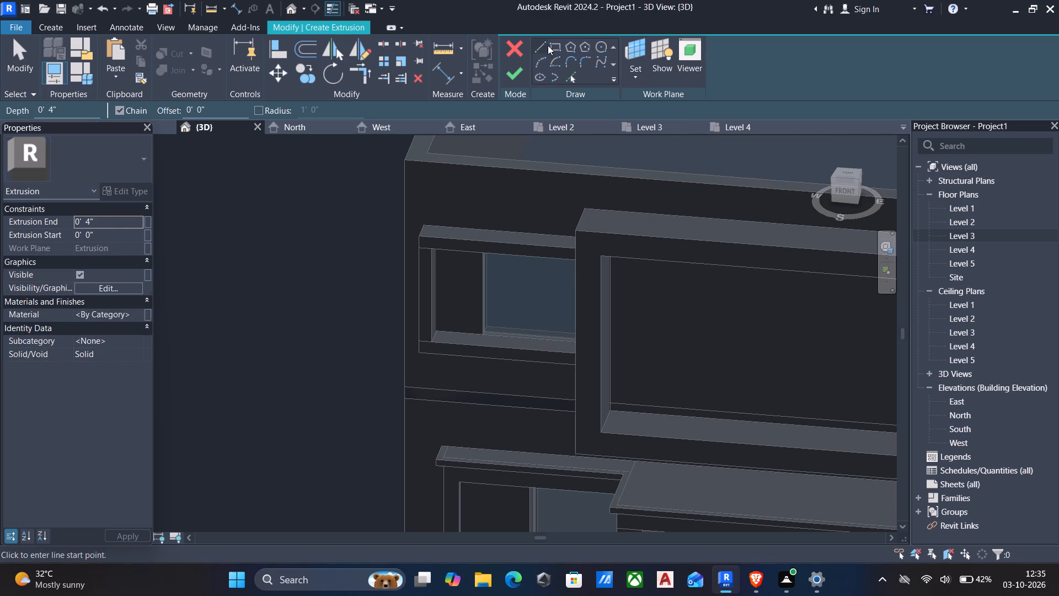
pyautogui.click(558, 46)
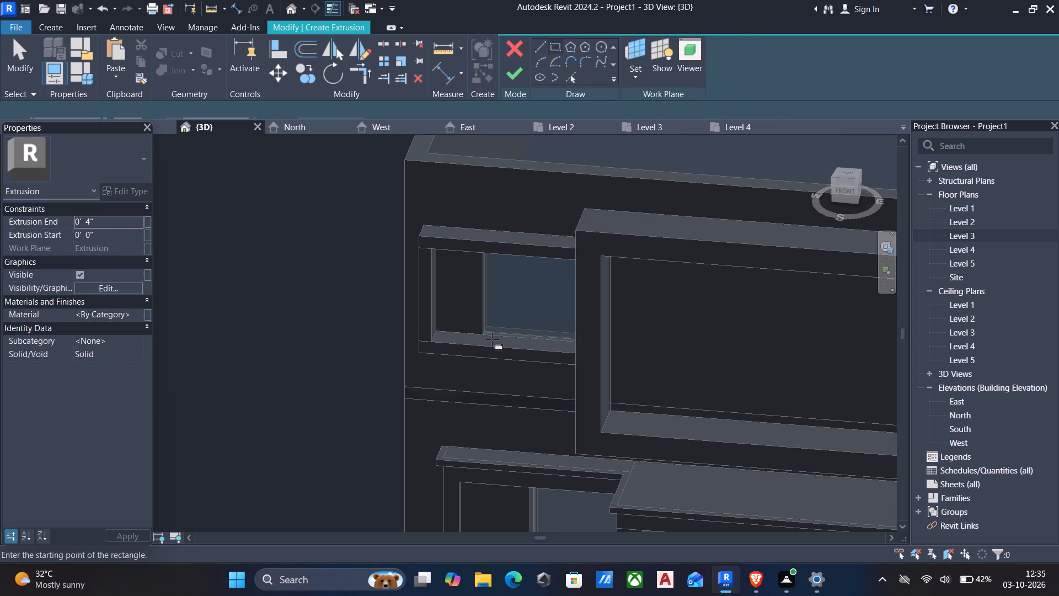
pyautogui.scroll(4, 474, 340)
pyautogui.click(494, 332)
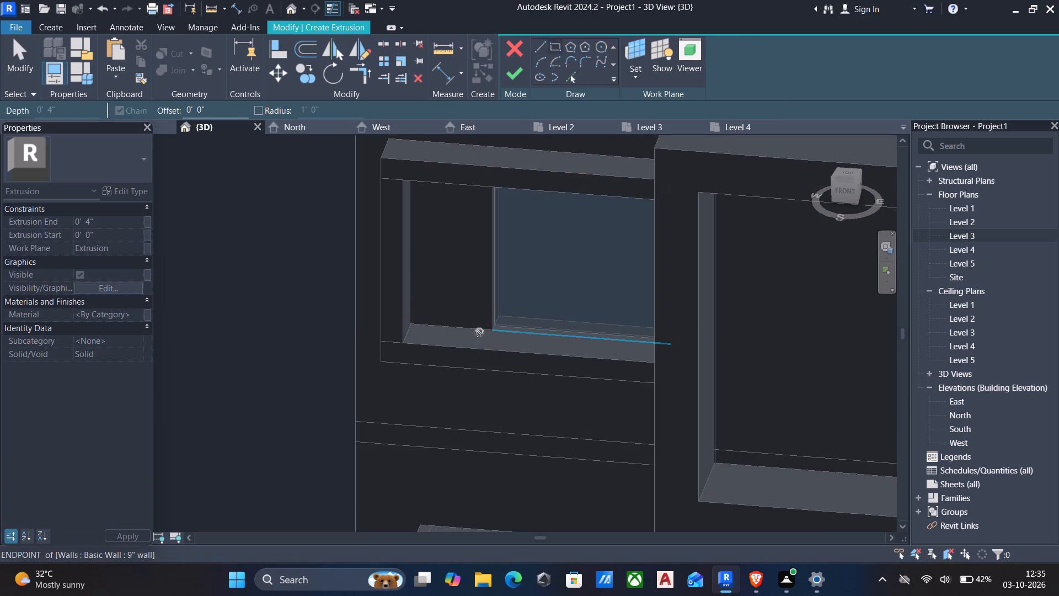
pyautogui.click(404, 343)
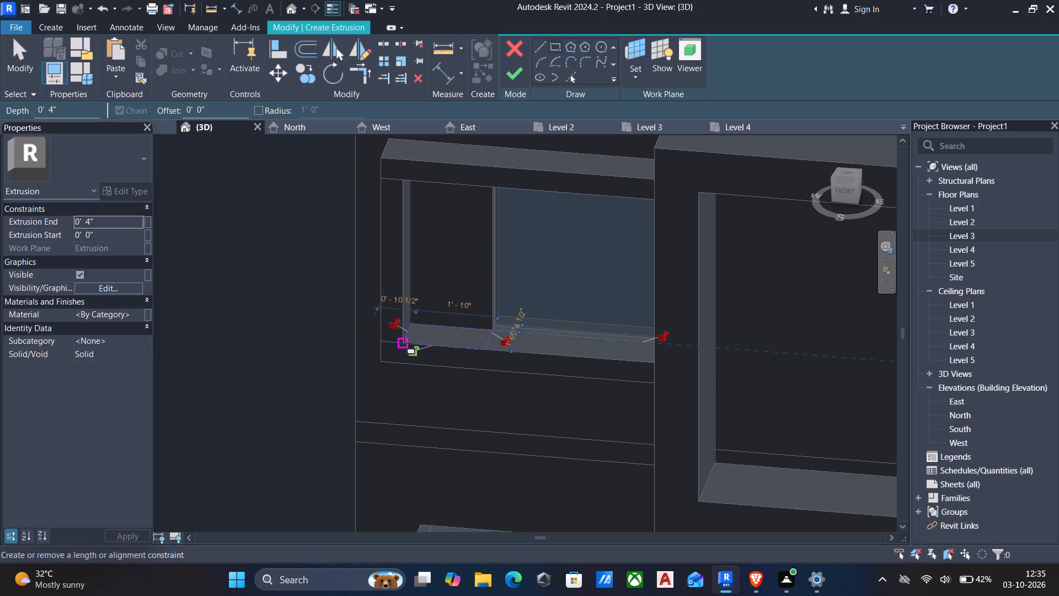
pyautogui.press('Escape')
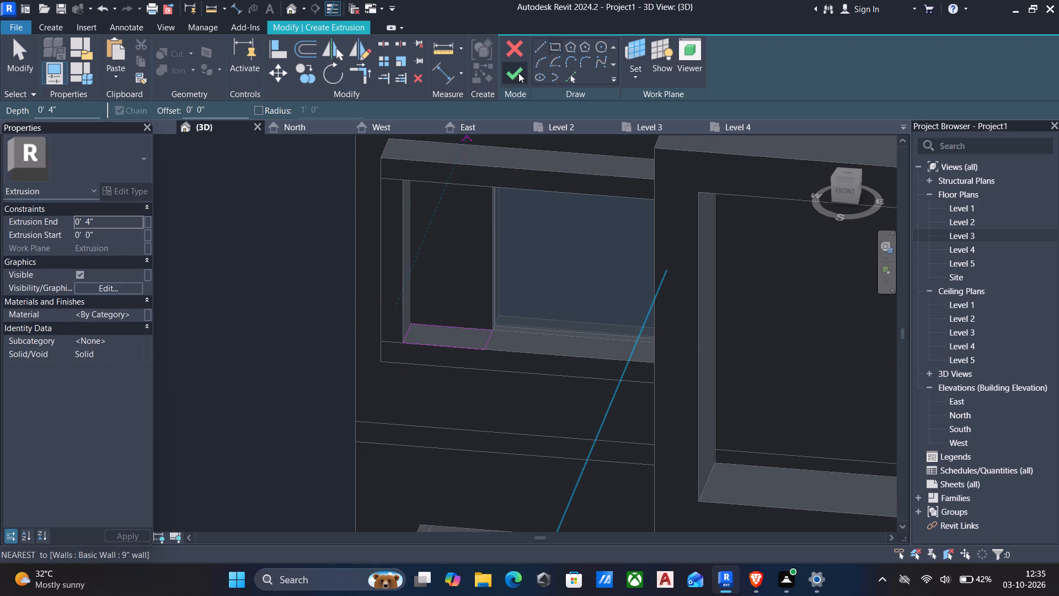
pyautogui.click(518, 73)
# Align the top face of the new extrusion to the underside of the window frame's upper band.
pyautogui.keyDown('shift'); pyautogui.moveTo(407, 245); pyautogui.dragTo(448, 124, button='middle'); pyautogui.keyUp('shift')
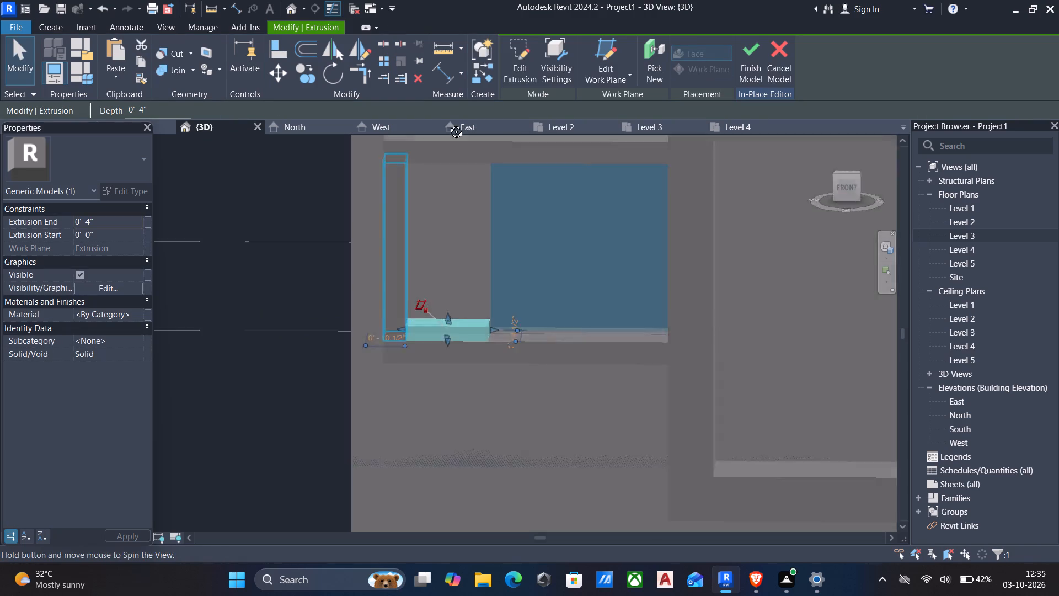
pyautogui.keyDown('shift'); pyautogui.moveTo(448, 124); pyautogui.dragTo(452, 114, button='middle'); pyautogui.keyUp('shift')
pyautogui.moveTo(459, 196); pyautogui.dragTo(469, 194, button='middle')
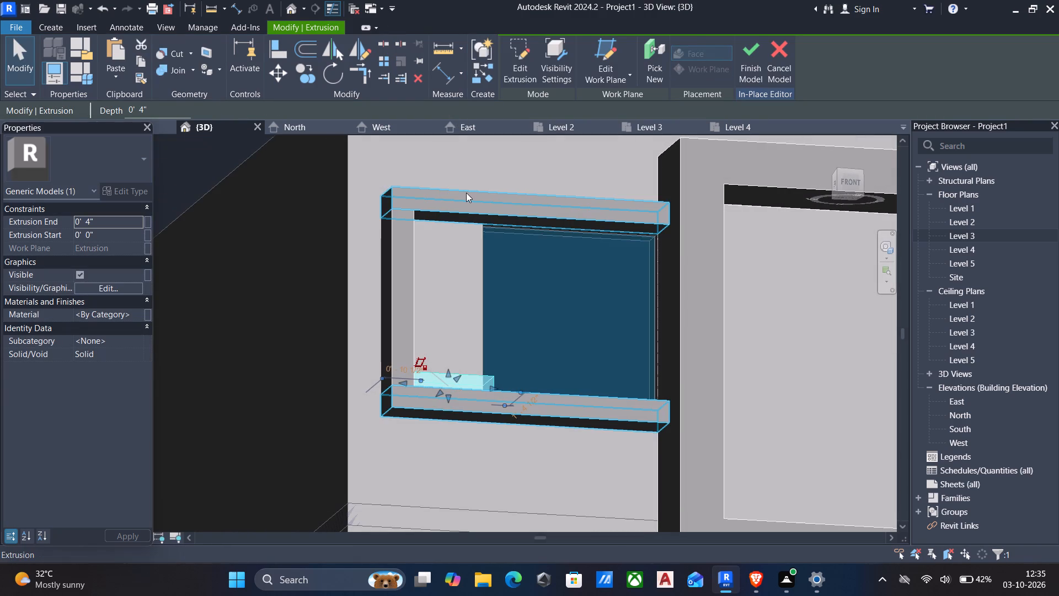
pyautogui.write('al')
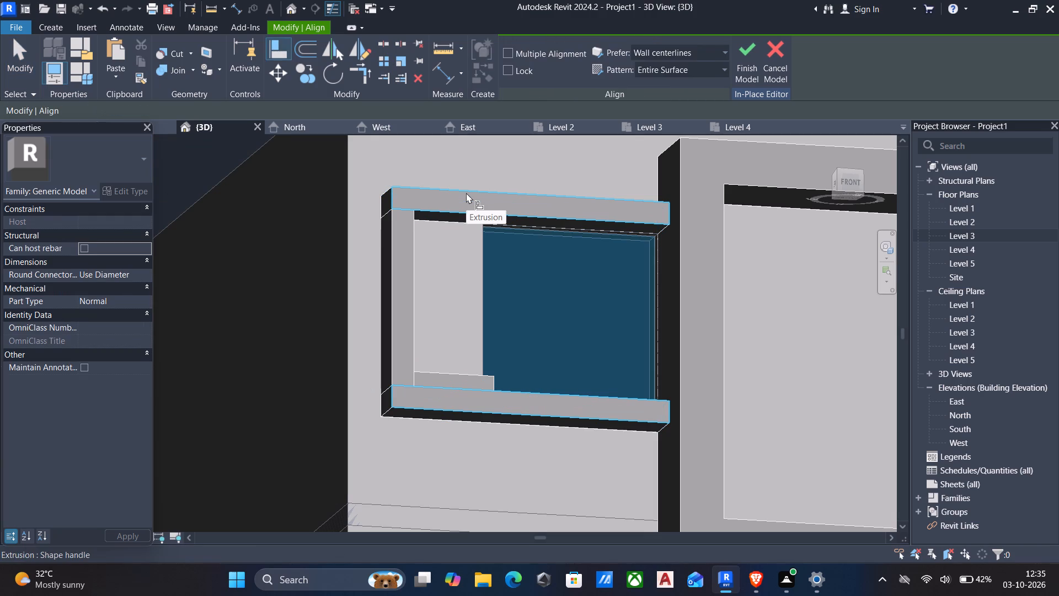
pyautogui.click(466, 220)
pyautogui.scroll(-1, 482, 332)
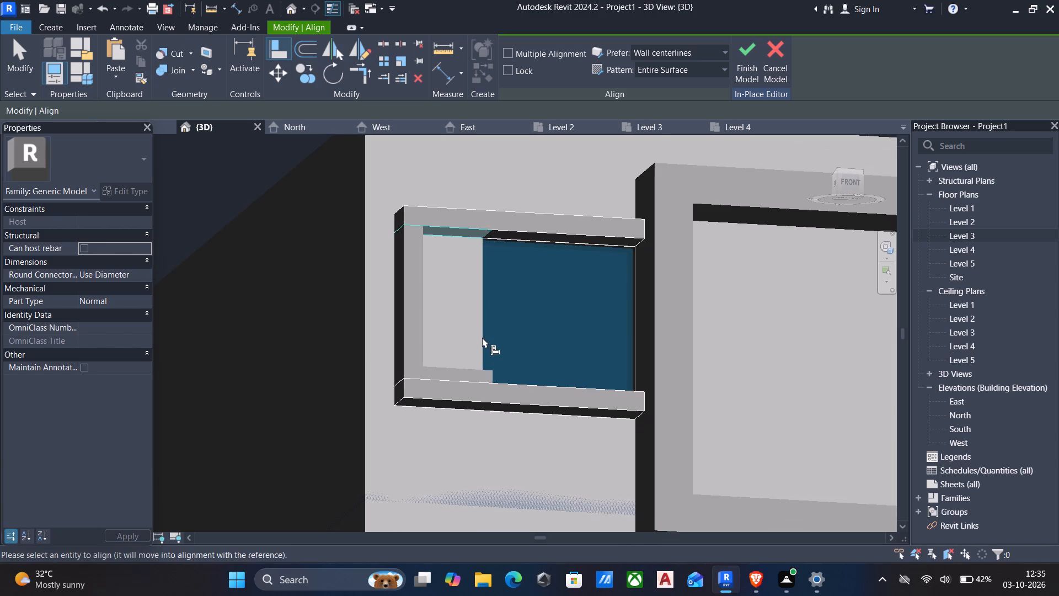
pyautogui.keyDown('shift'); pyautogui.moveTo(488, 332); pyautogui.dragTo(470, 421, button='middle'); pyautogui.keyUp('shift')
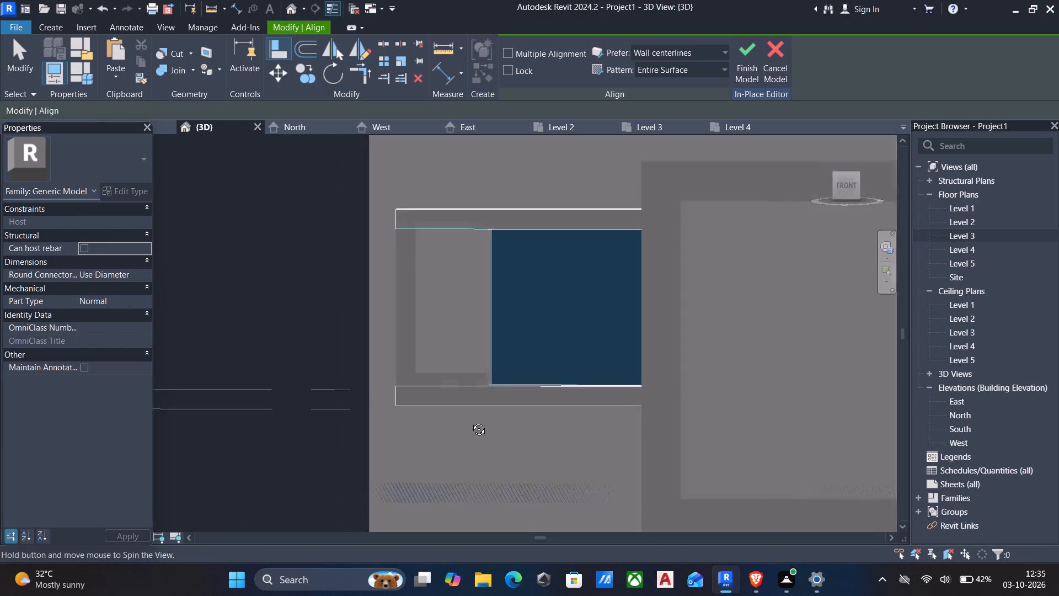
pyautogui.keyDown('shift'); pyautogui.moveTo(470, 421); pyautogui.dragTo(470, 491, button='middle'); pyautogui.keyUp('shift')
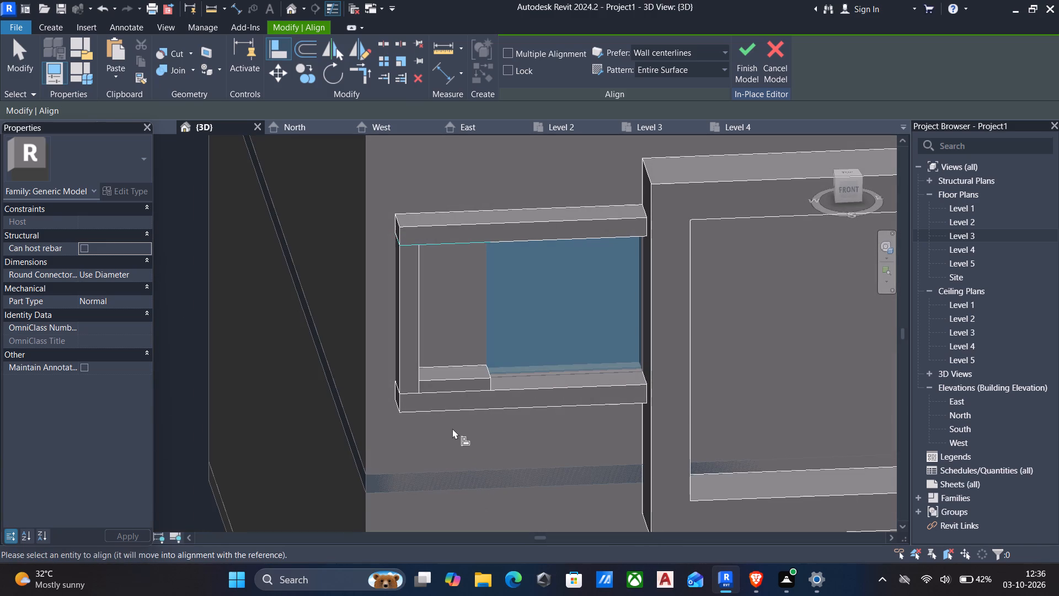
pyautogui.click(449, 376)
pyautogui.scroll(-2, 451, 377)
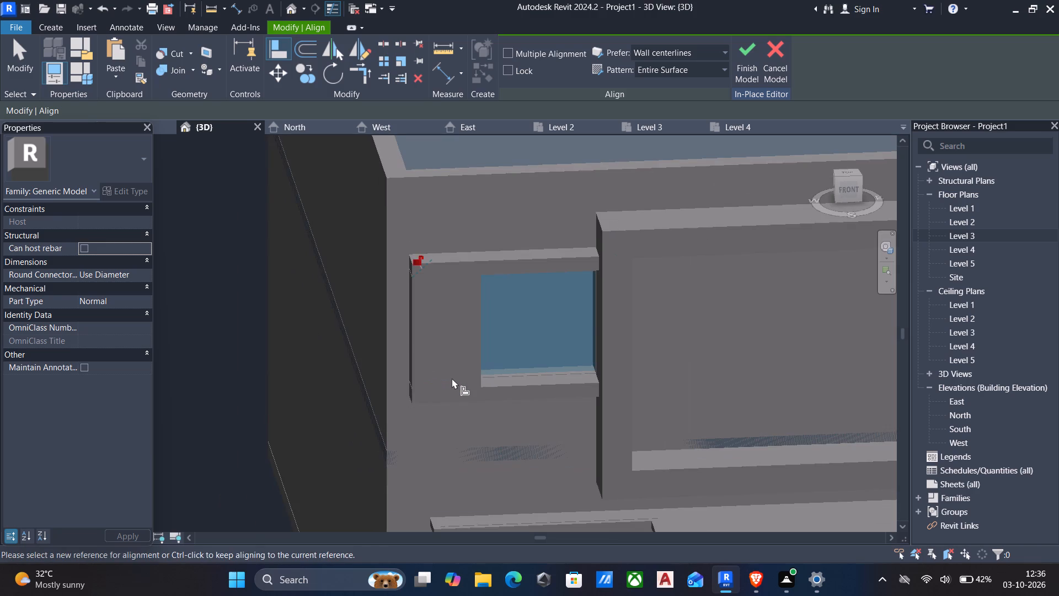
pyautogui.press('Escape')
# Finish the in-place generic model.
pyautogui.scroll(-1, 467, 386)
pyautogui.keyDown('shift'); pyautogui.moveTo(467, 387); pyautogui.dragTo(437, 380, button='middle'); pyautogui.keyUp('shift')
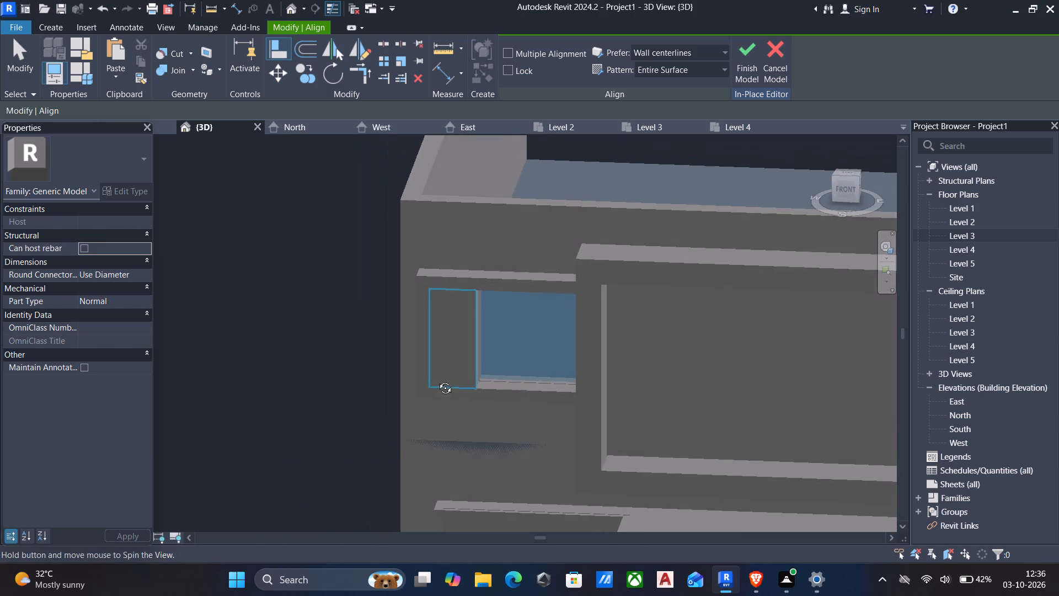
pyautogui.keyDown('shift'); pyautogui.moveTo(437, 380); pyautogui.dragTo(435, 379, button='middle'); pyautogui.keyUp('shift')
pyautogui.click(741, 51)
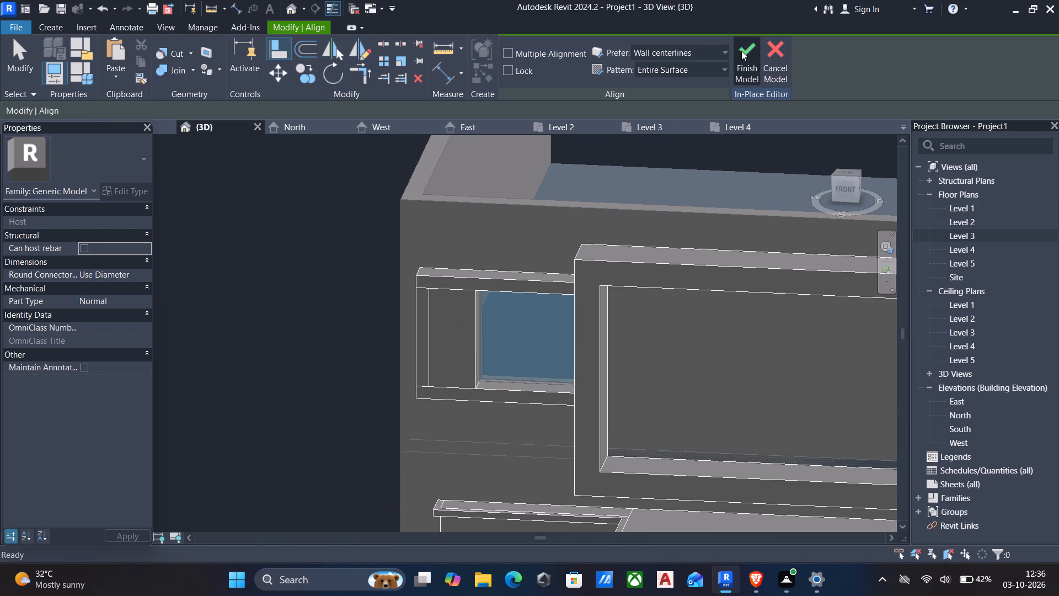
# Examine the front facade from several angles, checking the upper window surround and the projecting frames against the ground floor.
pyautogui.scroll(-5, 646, 143)
pyautogui.moveTo(465, 217); pyautogui.dragTo(514, 198, button='middle')
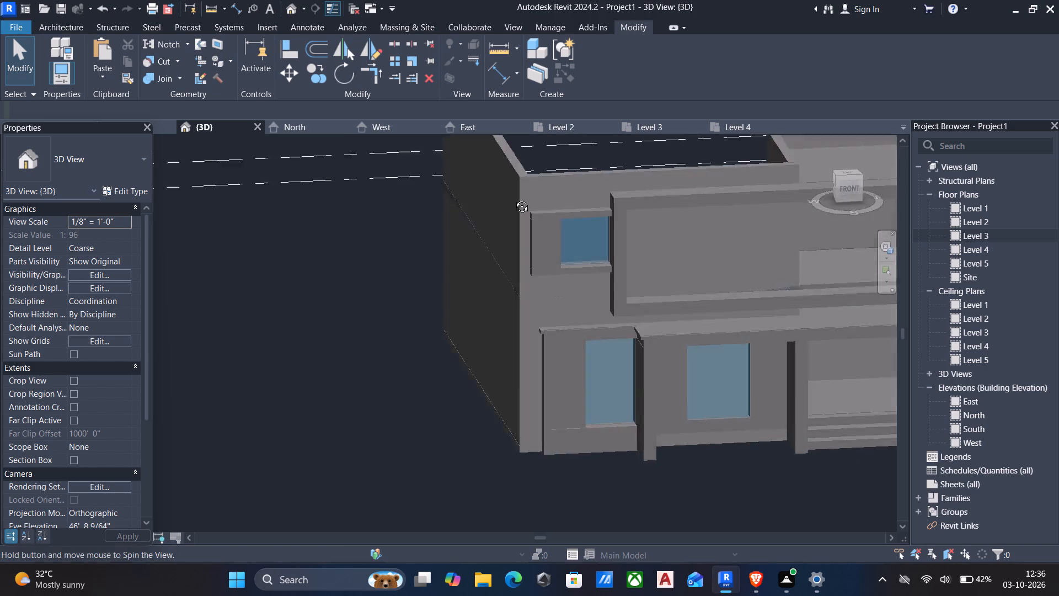
pyautogui.moveTo(514, 198); pyautogui.dragTo(523, 186, button='middle')
pyautogui.scroll(-1, 523, 186)
pyautogui.keyDown('shift'); pyautogui.moveTo(520, 215); pyautogui.dragTo(472, 225, button='middle'); pyautogui.keyUp('shift')
pyautogui.moveTo(477, 244); pyautogui.dragTo(480, 244, button='middle')
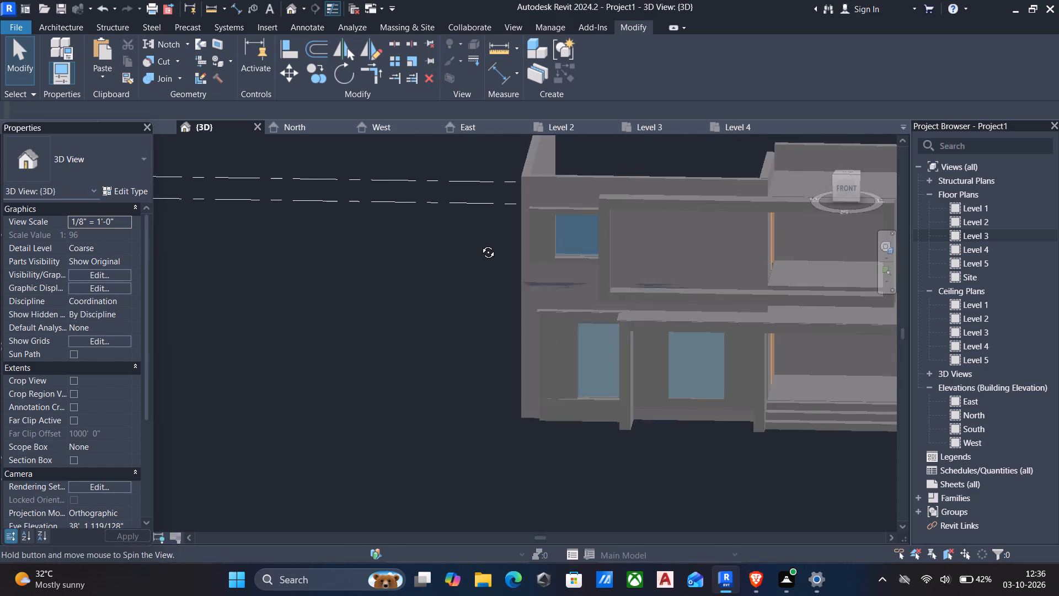
pyautogui.moveTo(480, 244); pyautogui.dragTo(494, 238, button='middle')
pyautogui.scroll(3, 534, 225)
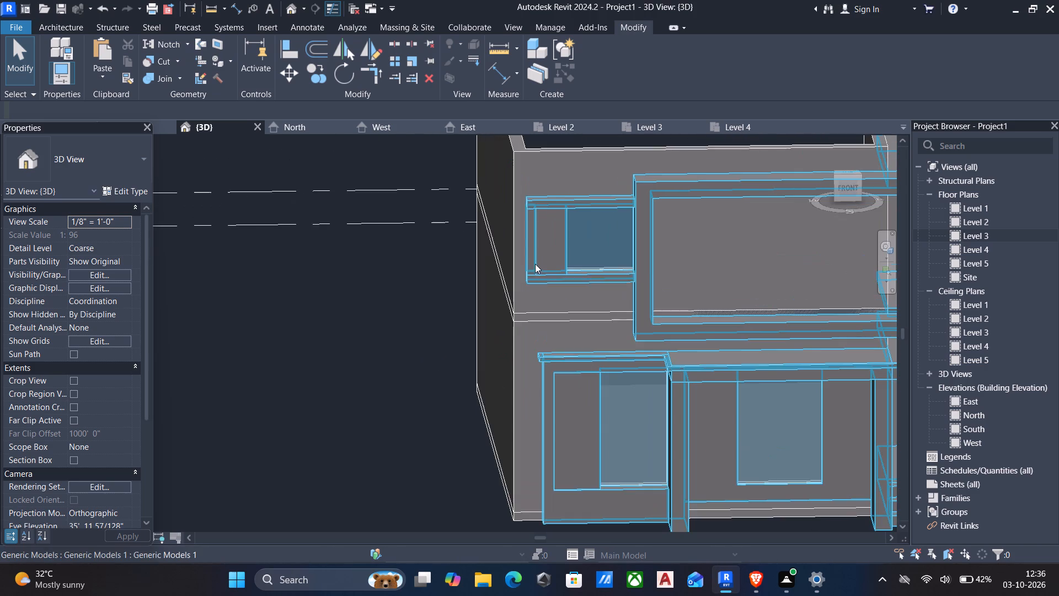
pyautogui.keyDown('shift'); pyautogui.scroll(1, 537, 265); pyautogui.keyUp('shift')
pyautogui.keyDown('shift'); pyautogui.moveTo(537, 265); pyautogui.dragTo(593, 300, button='middle'); pyautogui.keyUp('shift')
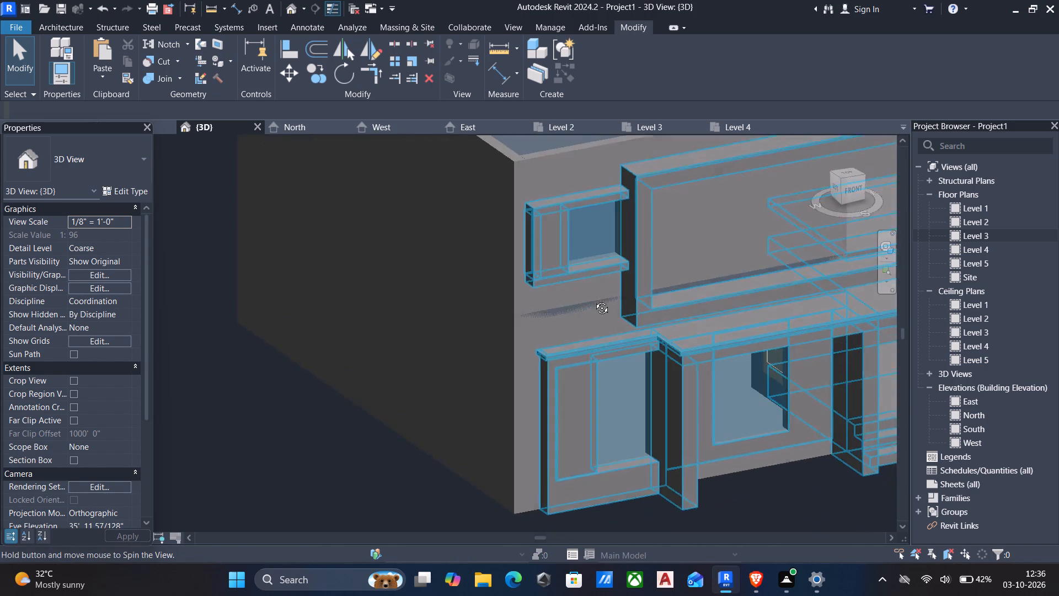
pyautogui.keyDown('shift'); pyautogui.moveTo(593, 300); pyautogui.dragTo(591, 271, button='middle'); pyautogui.keyUp('shift')
pyautogui.scroll(-3, 591, 269)
pyautogui.moveTo(592, 269); pyautogui.dragTo(556, 236, button='middle')
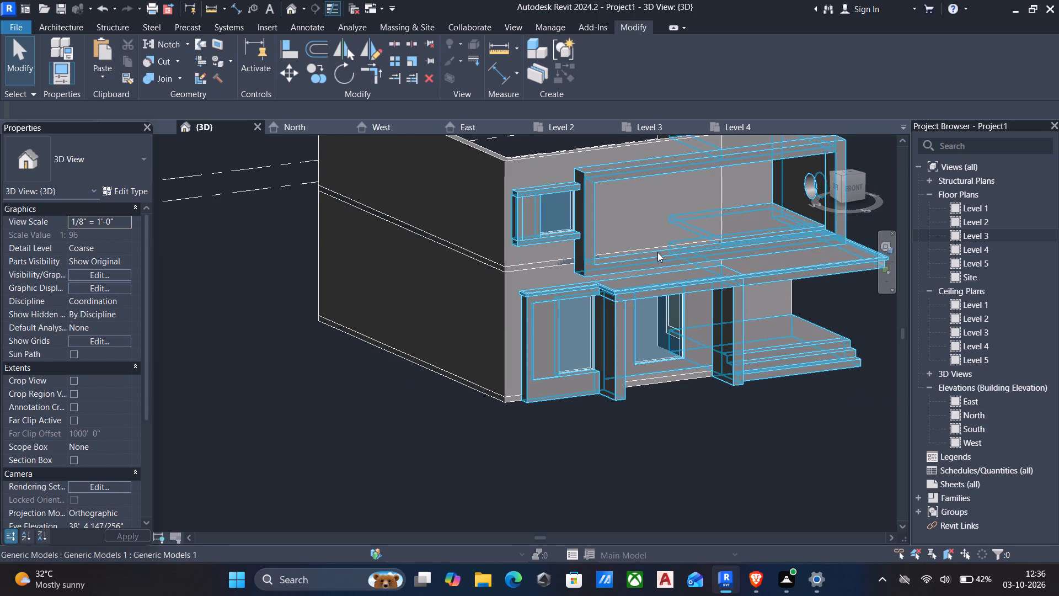
pyautogui.press('Escape')
pyautogui.scroll(-4, 673, 252)
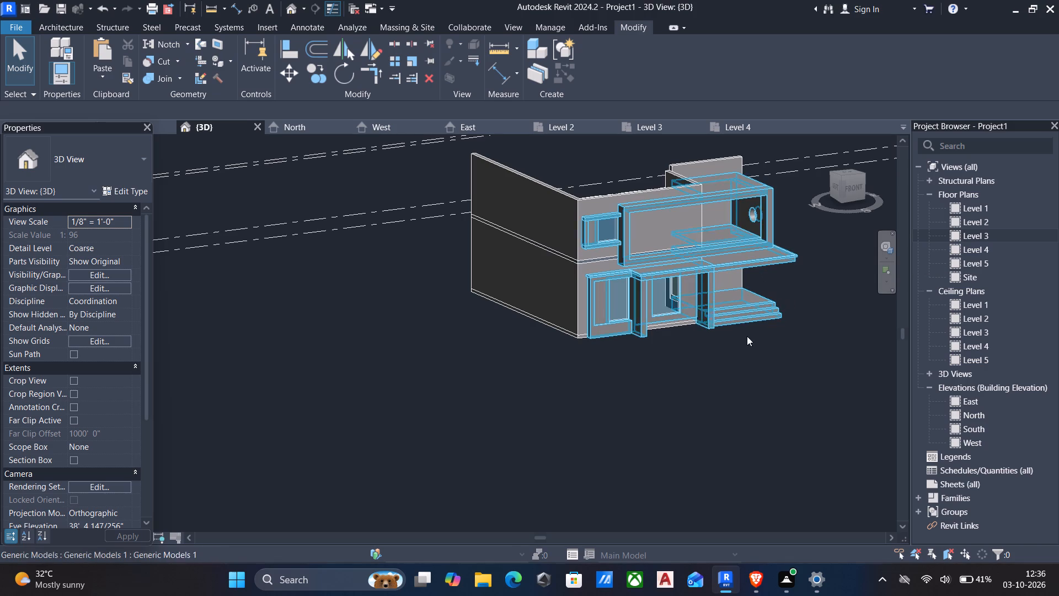
# Copy the ground-floor curtain wall window beside the entrance and paste it aligned to Level 3.
pyautogui.moveTo(728, 371); pyautogui.dragTo(693, 379, button='middle')
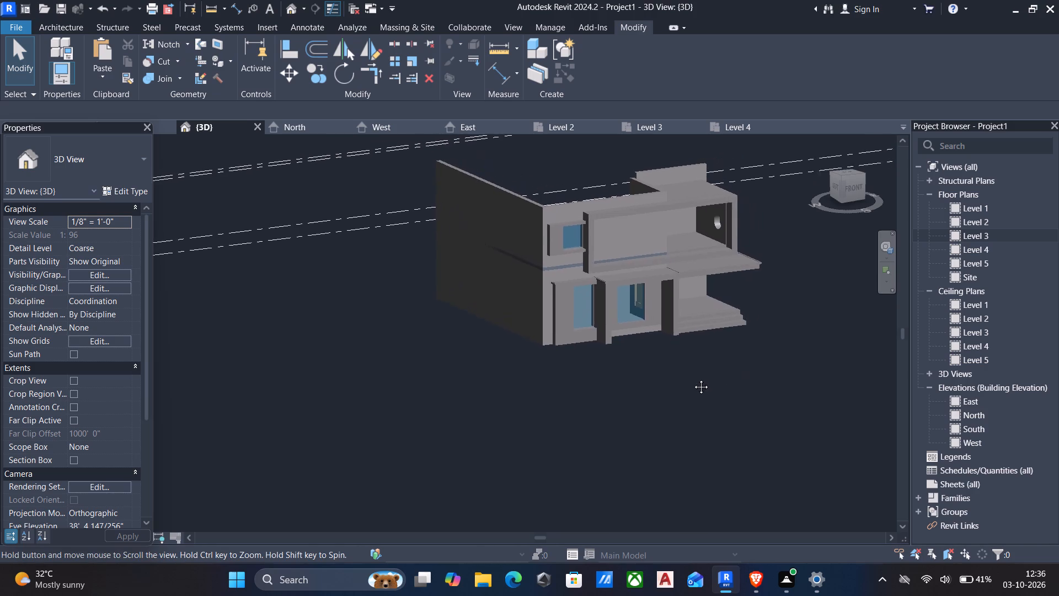
pyautogui.moveTo(693, 379); pyautogui.dragTo(593, 377, button='middle')
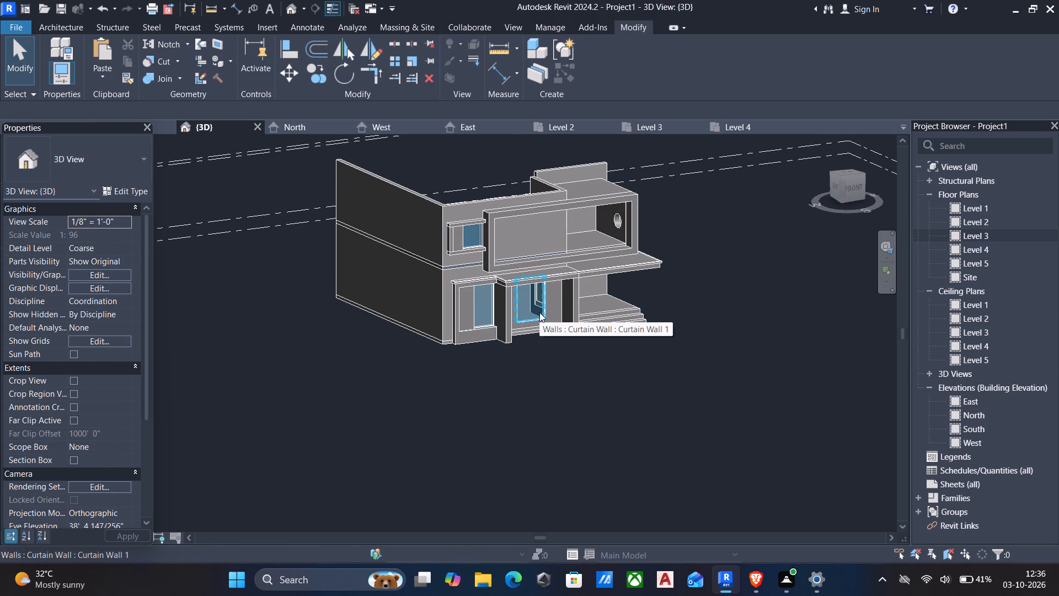
pyautogui.click(539, 312)
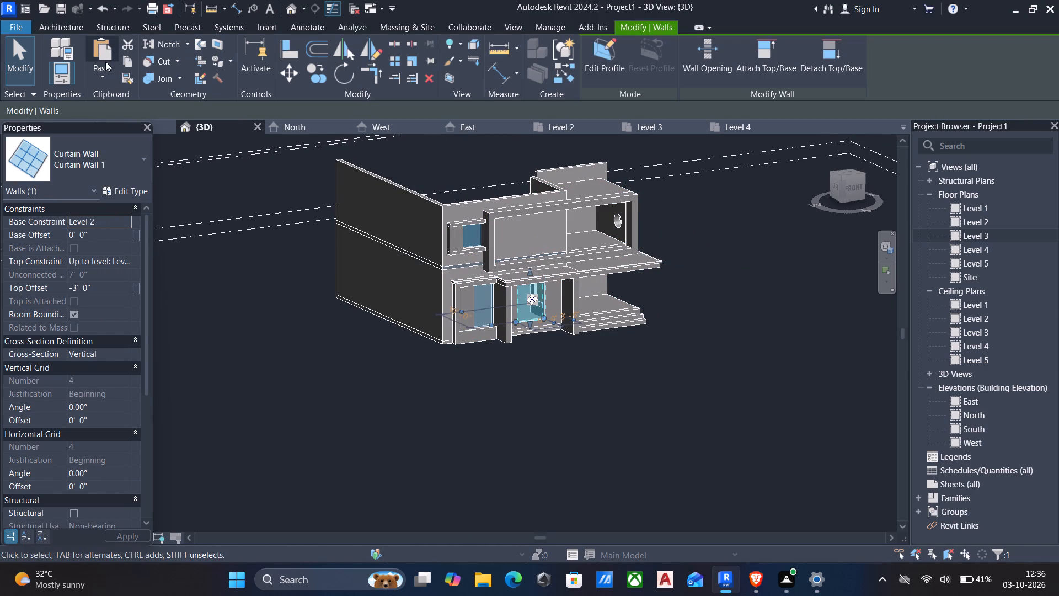
pyautogui.click(126, 62)
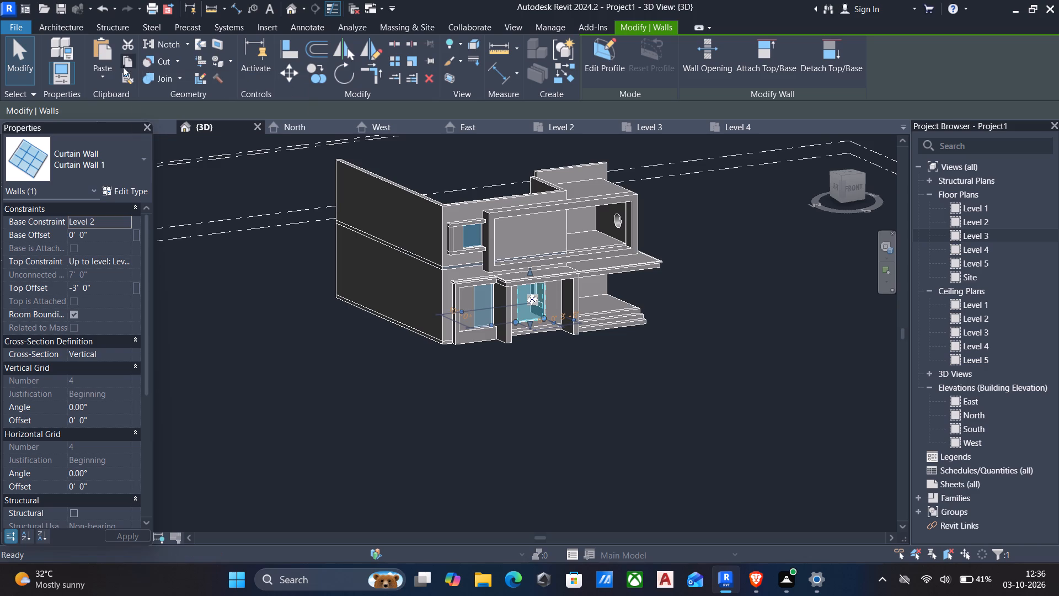
pyautogui.click(99, 83)
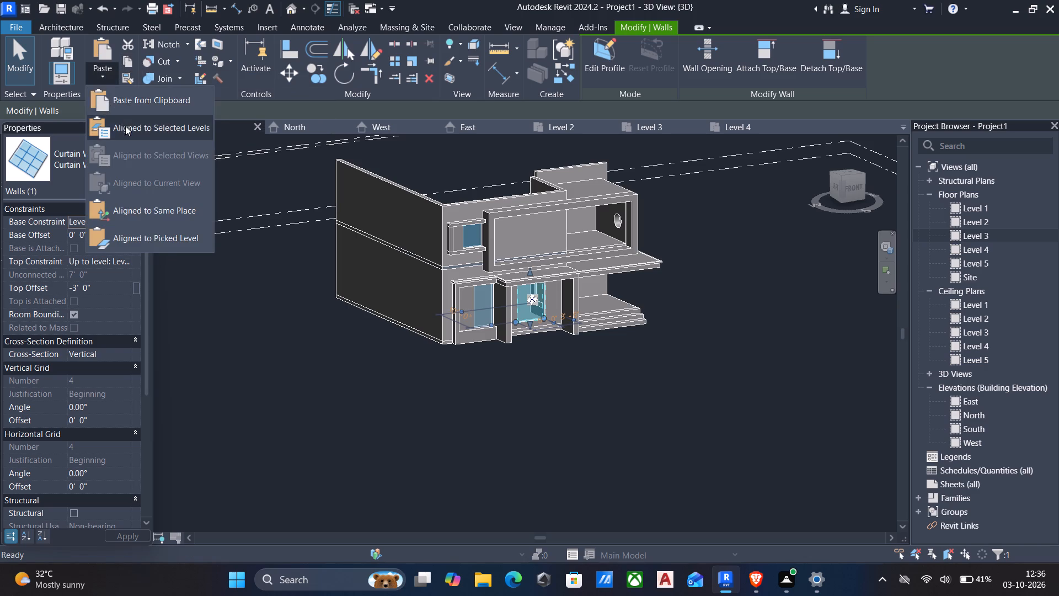
pyautogui.click(126, 127)
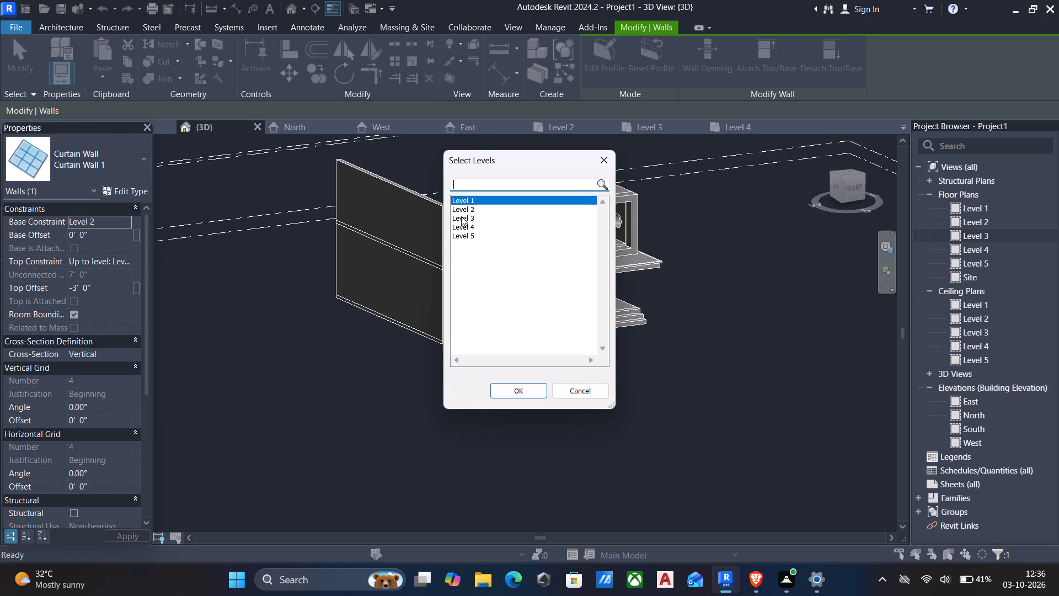
pyautogui.click(461, 215)
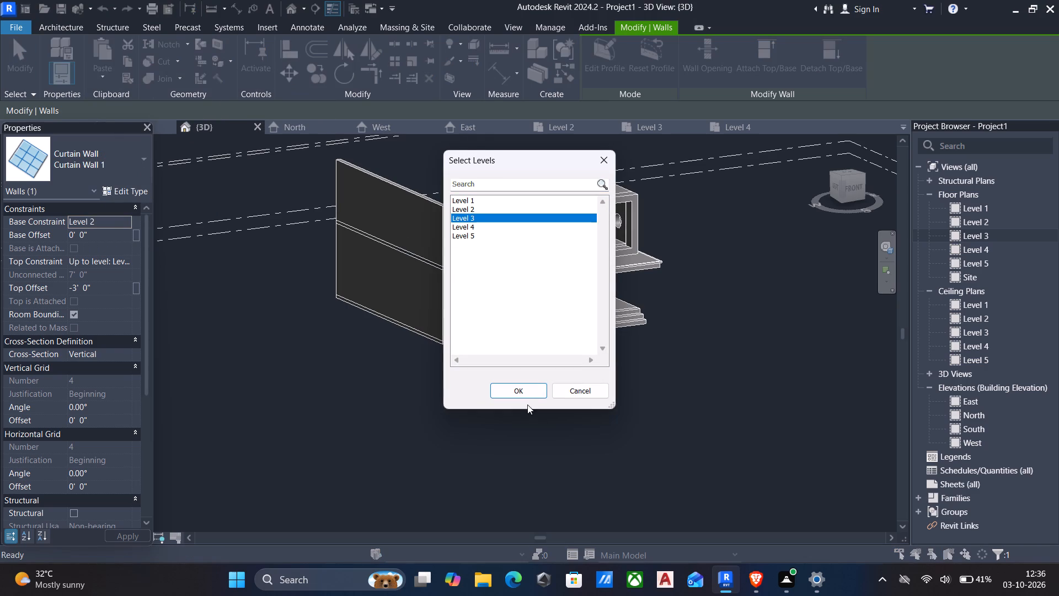
pyautogui.click(515, 387)
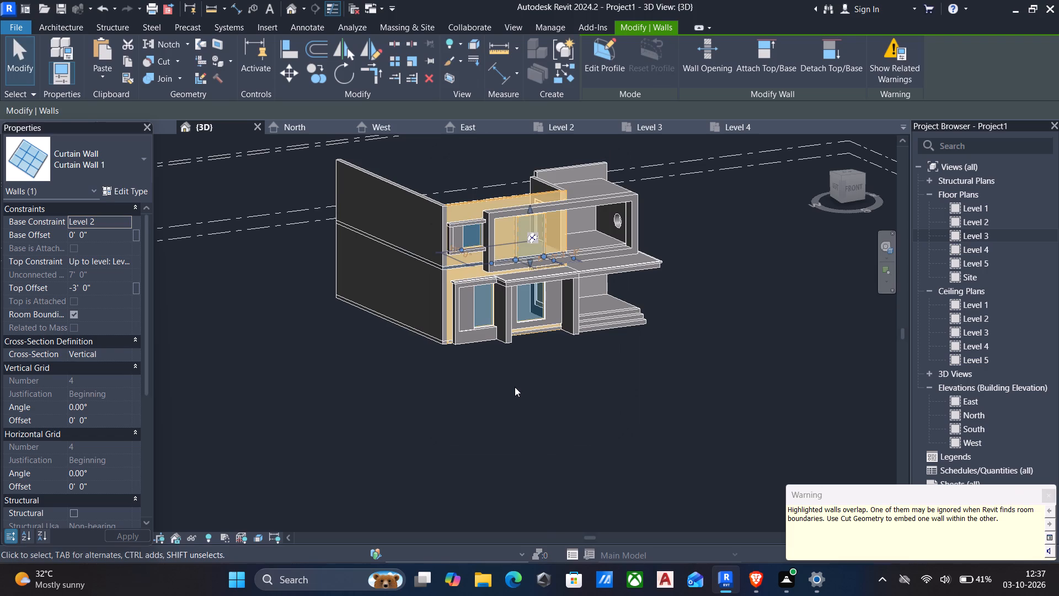
pyautogui.press('Escape')
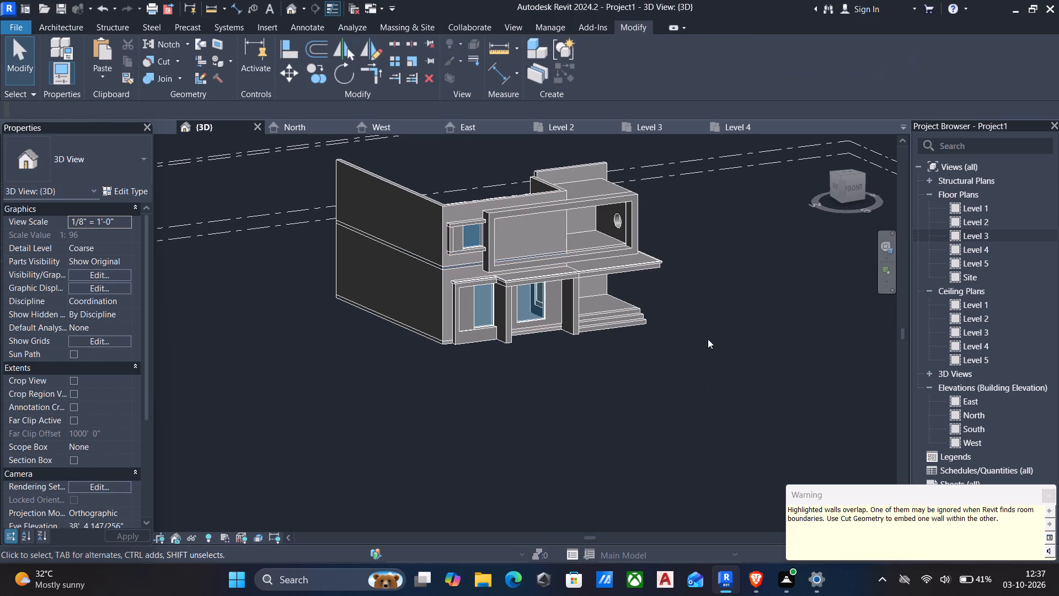
# Open the Level 3 floor plan around the curtain walls in the front wall.
pyautogui.doubleClick(976, 237)
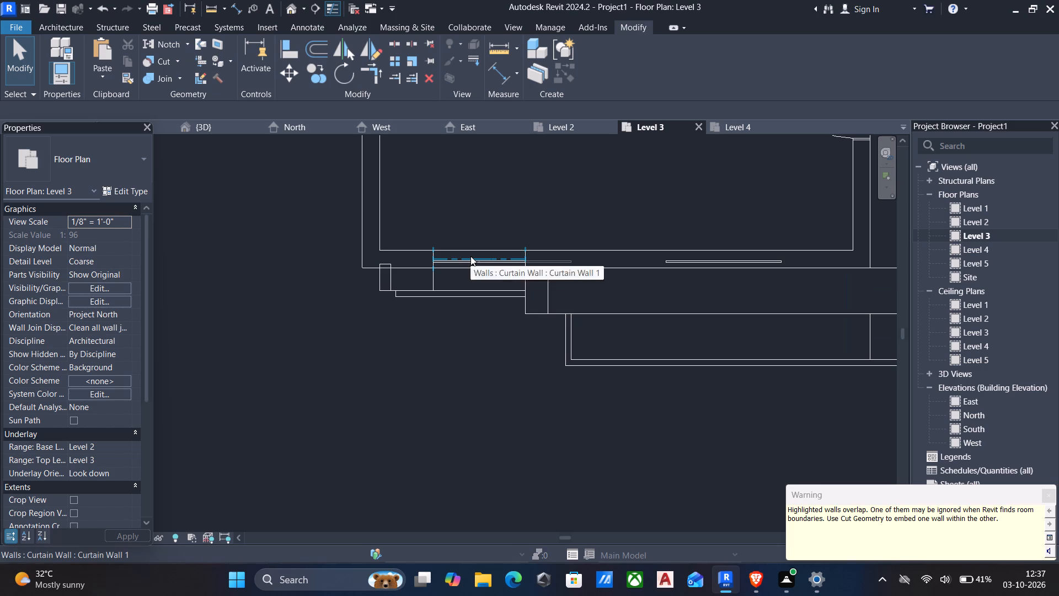
pyautogui.scroll(3, 470, 256)
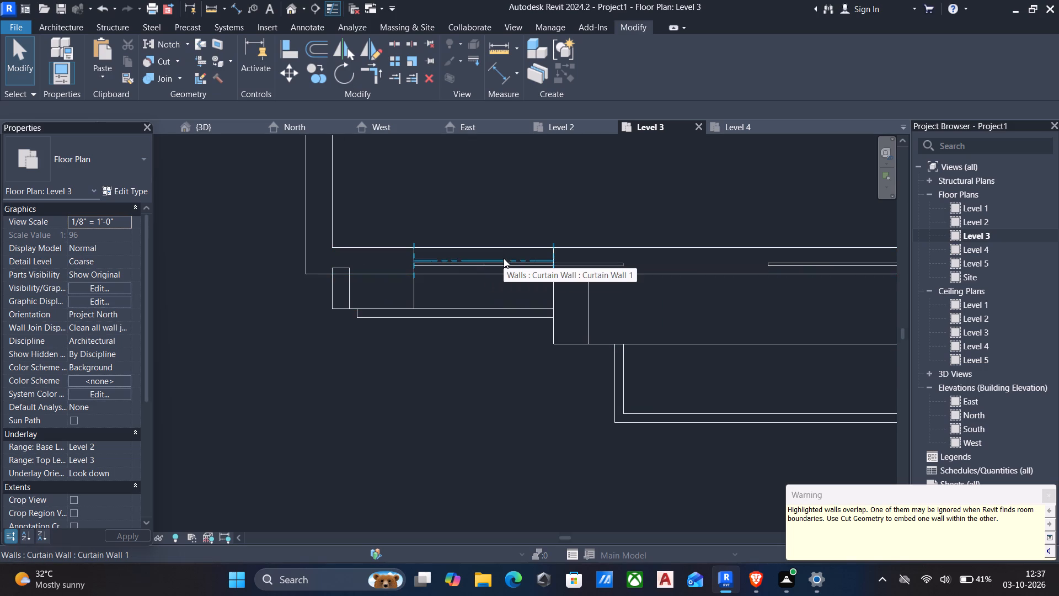
pyautogui.press('Escape')
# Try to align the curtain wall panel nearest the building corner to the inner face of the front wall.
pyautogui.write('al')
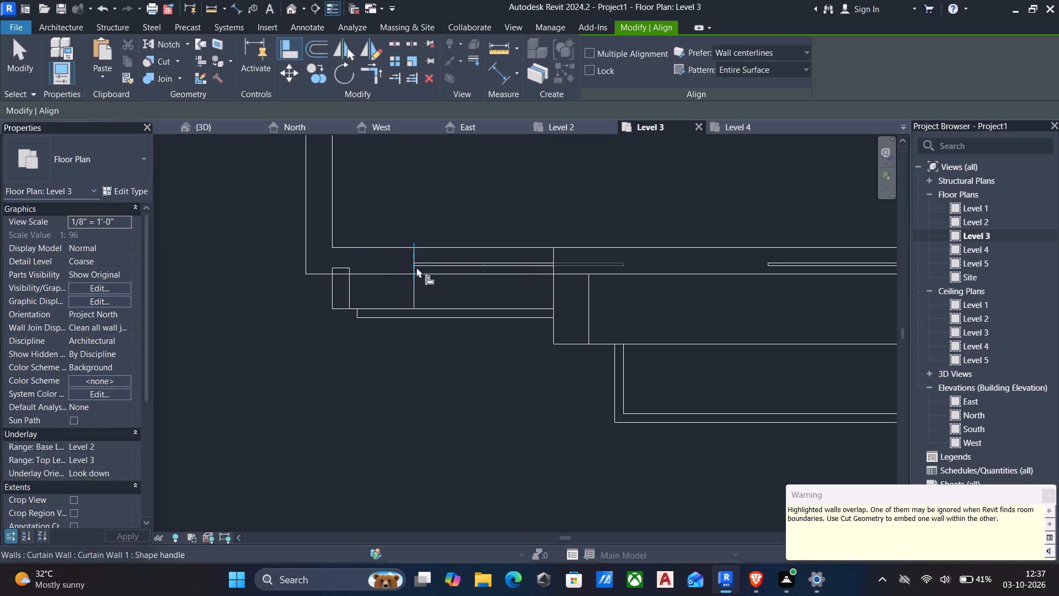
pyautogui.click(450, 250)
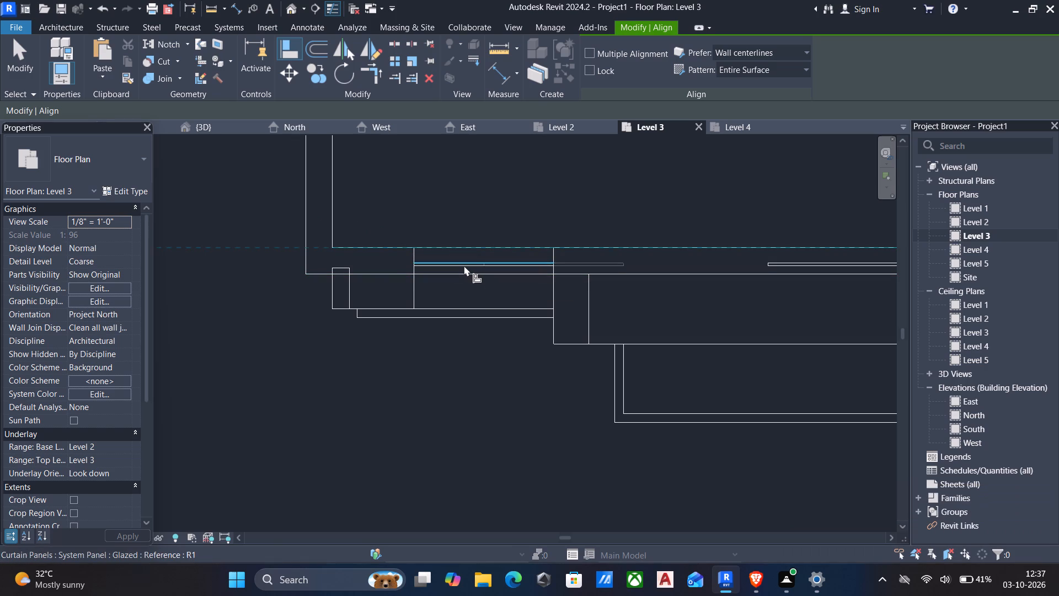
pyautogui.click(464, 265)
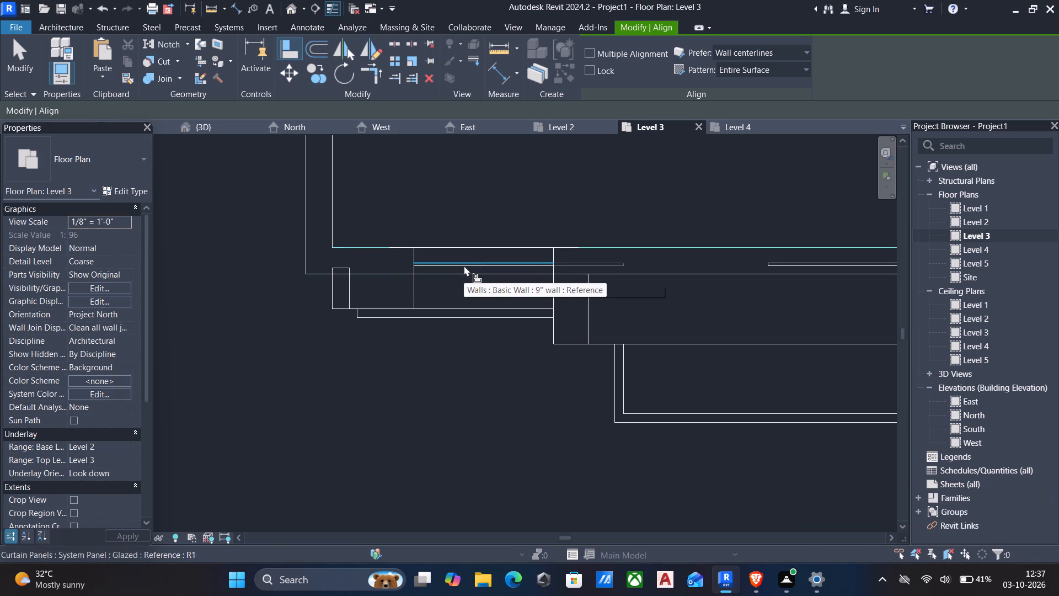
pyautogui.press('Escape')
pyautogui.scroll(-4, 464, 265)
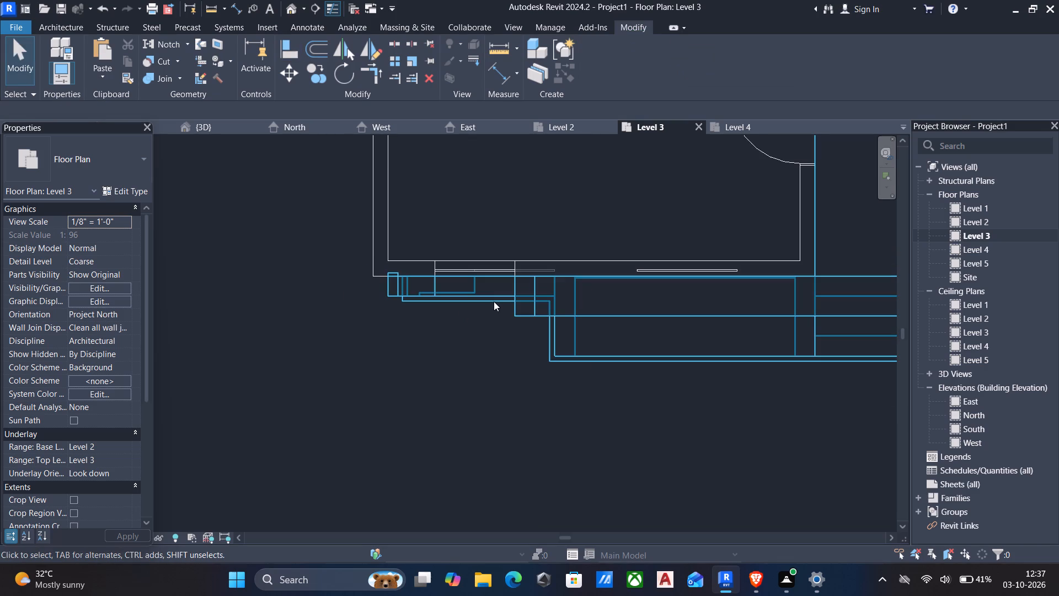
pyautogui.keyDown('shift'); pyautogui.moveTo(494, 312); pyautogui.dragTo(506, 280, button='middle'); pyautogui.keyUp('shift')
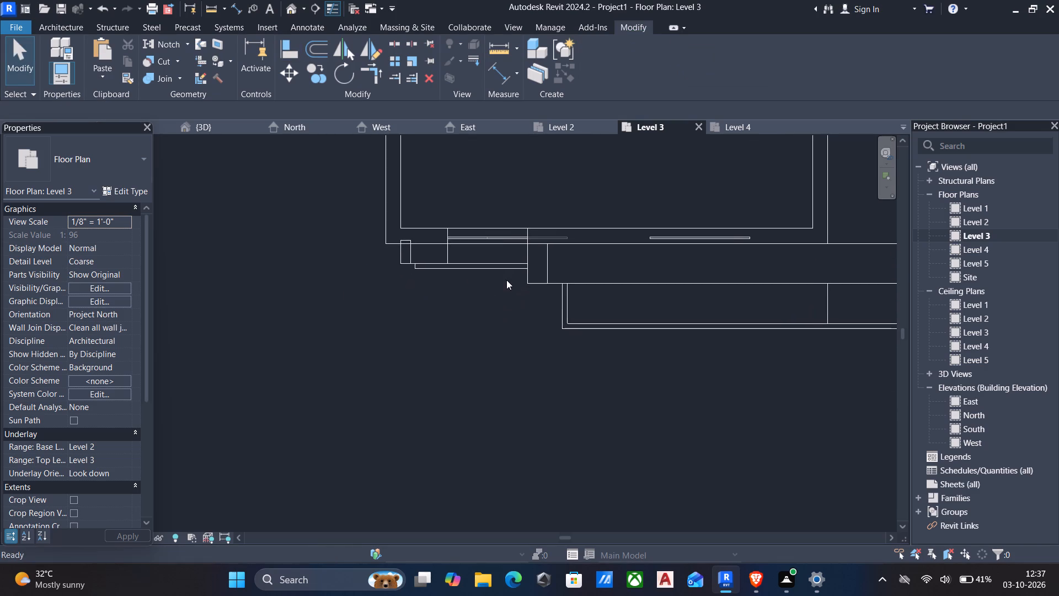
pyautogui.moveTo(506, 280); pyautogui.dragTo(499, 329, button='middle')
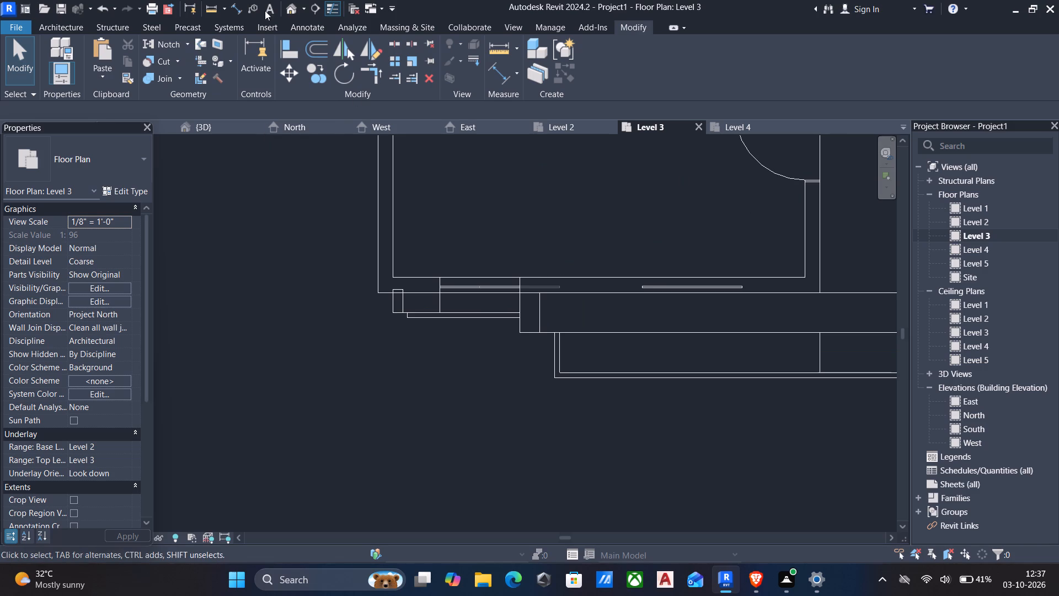
# Check the pasted Level 3 curtain wall on the front facade in the 3D view.
pyautogui.click(286, 8)
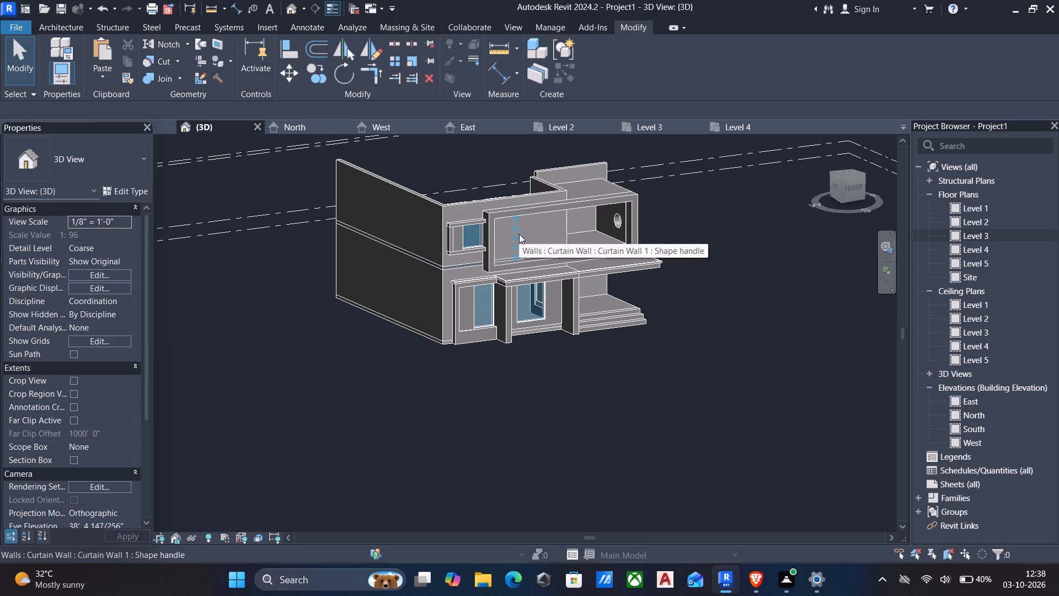
pyautogui.click(519, 234)
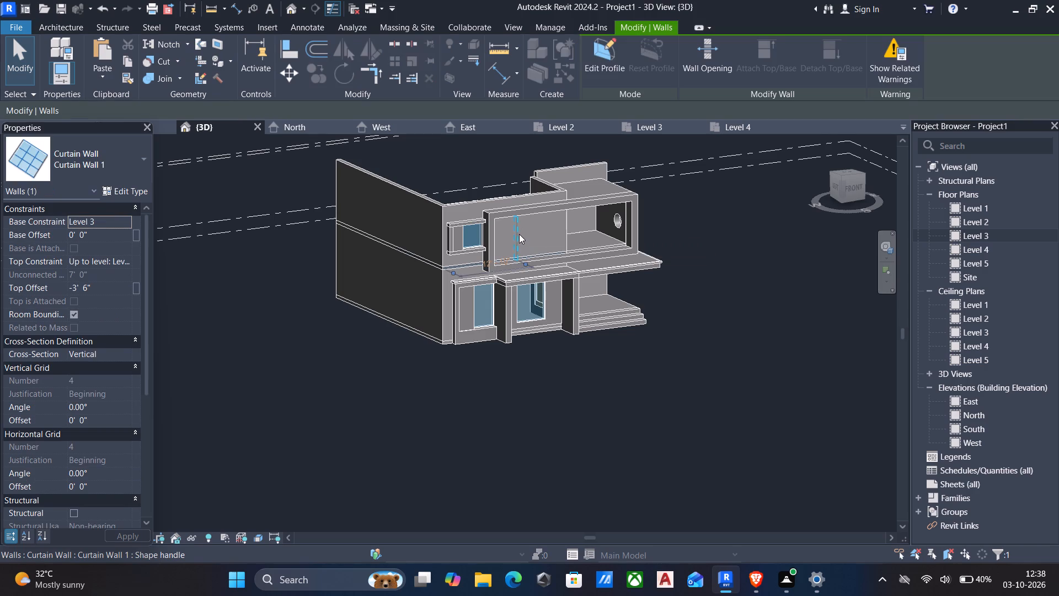
pyautogui.press('Escape')
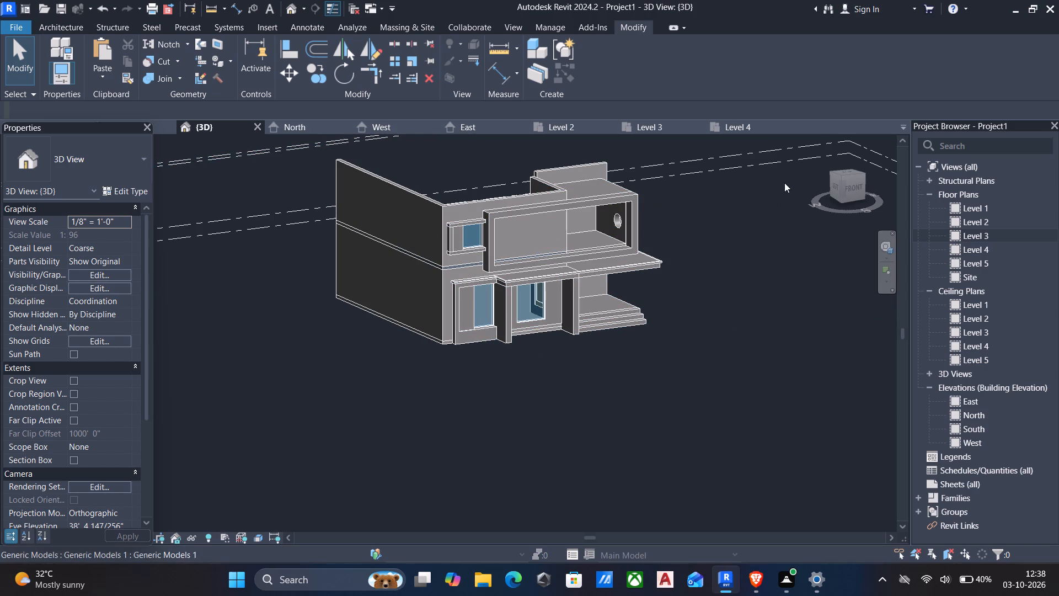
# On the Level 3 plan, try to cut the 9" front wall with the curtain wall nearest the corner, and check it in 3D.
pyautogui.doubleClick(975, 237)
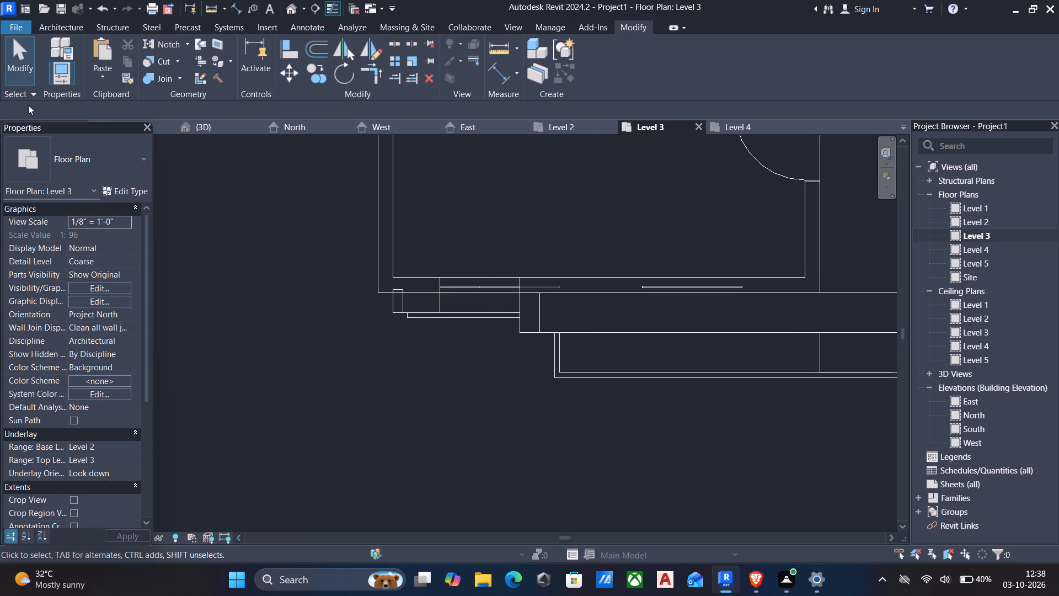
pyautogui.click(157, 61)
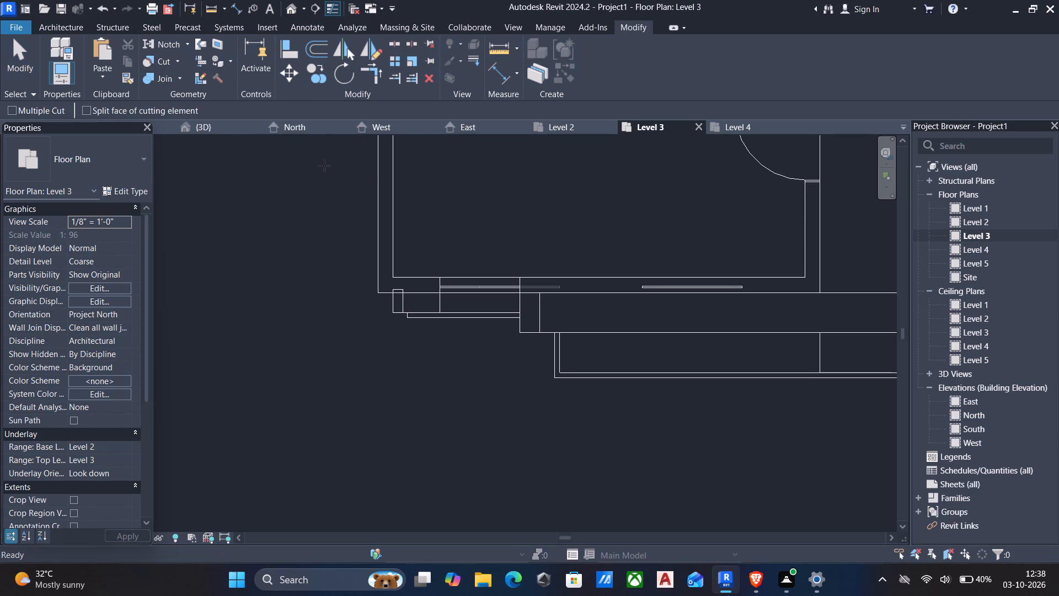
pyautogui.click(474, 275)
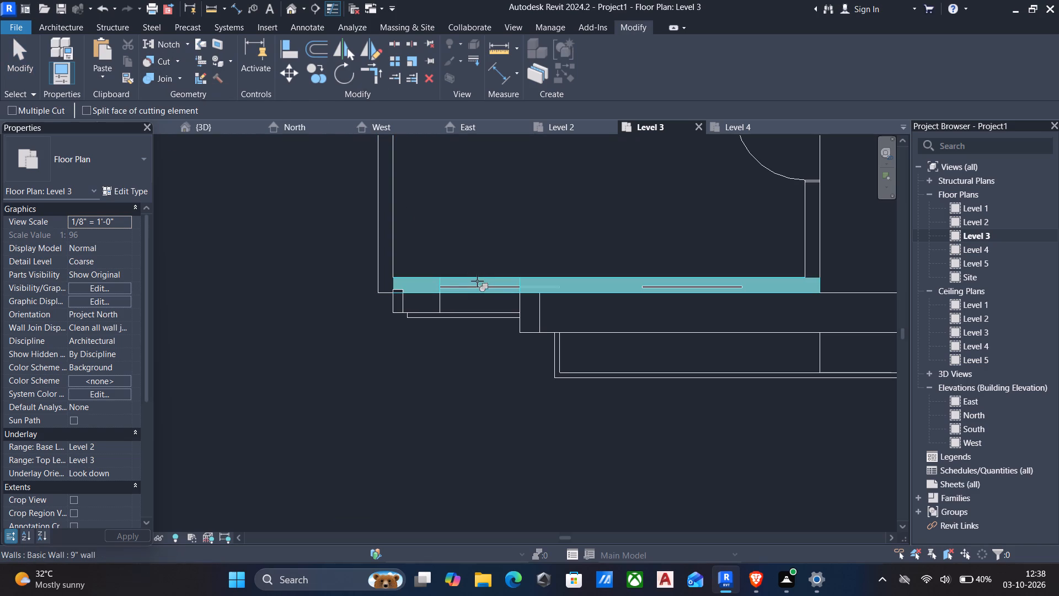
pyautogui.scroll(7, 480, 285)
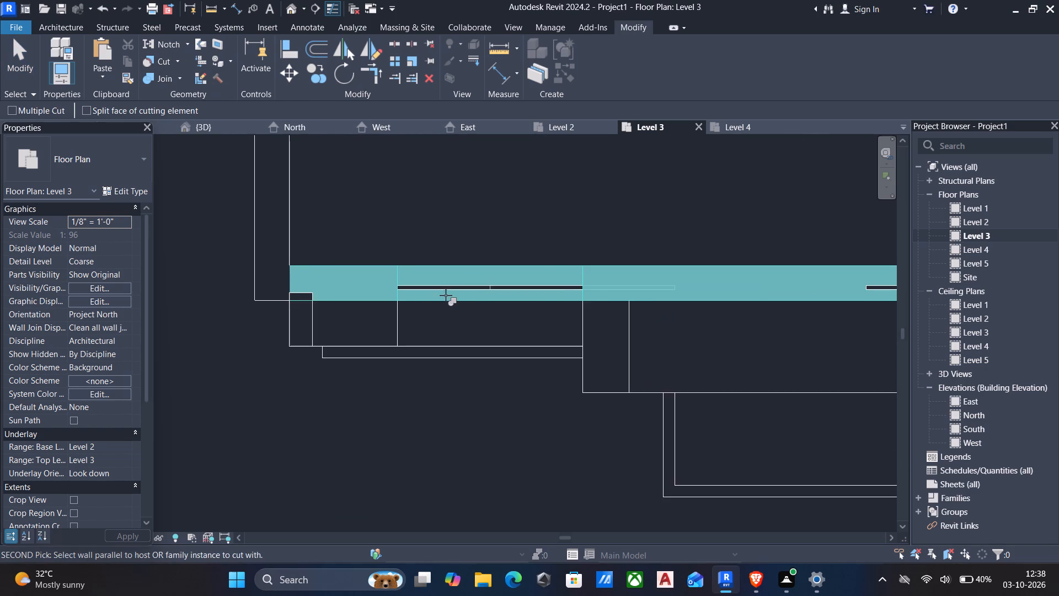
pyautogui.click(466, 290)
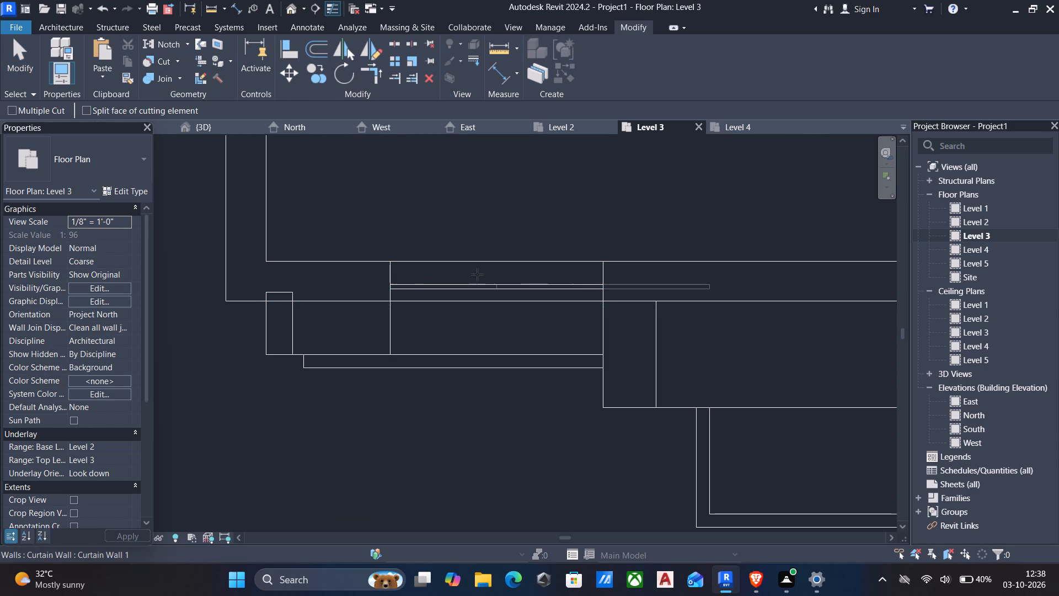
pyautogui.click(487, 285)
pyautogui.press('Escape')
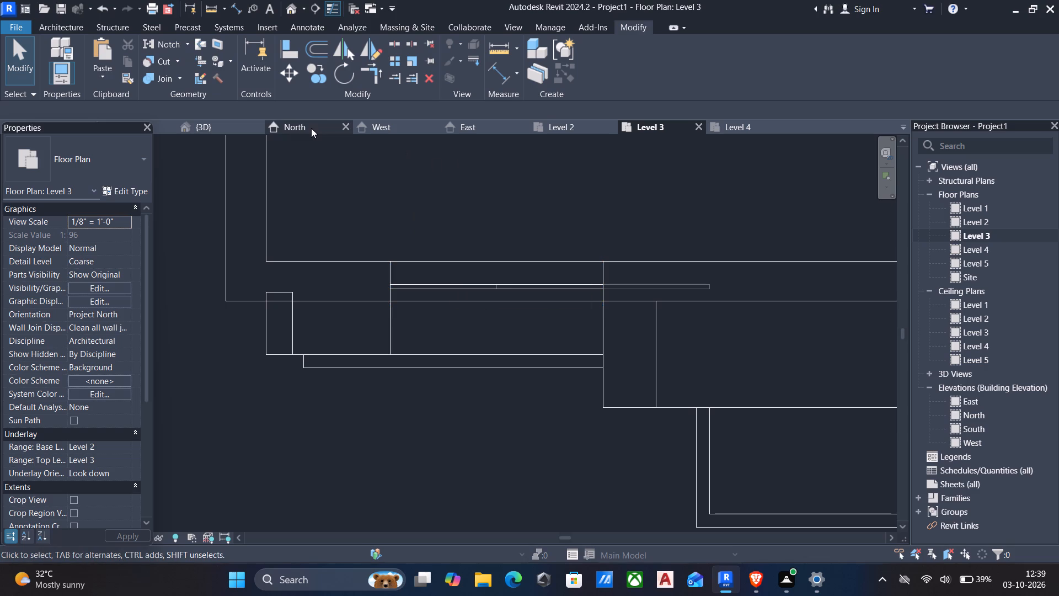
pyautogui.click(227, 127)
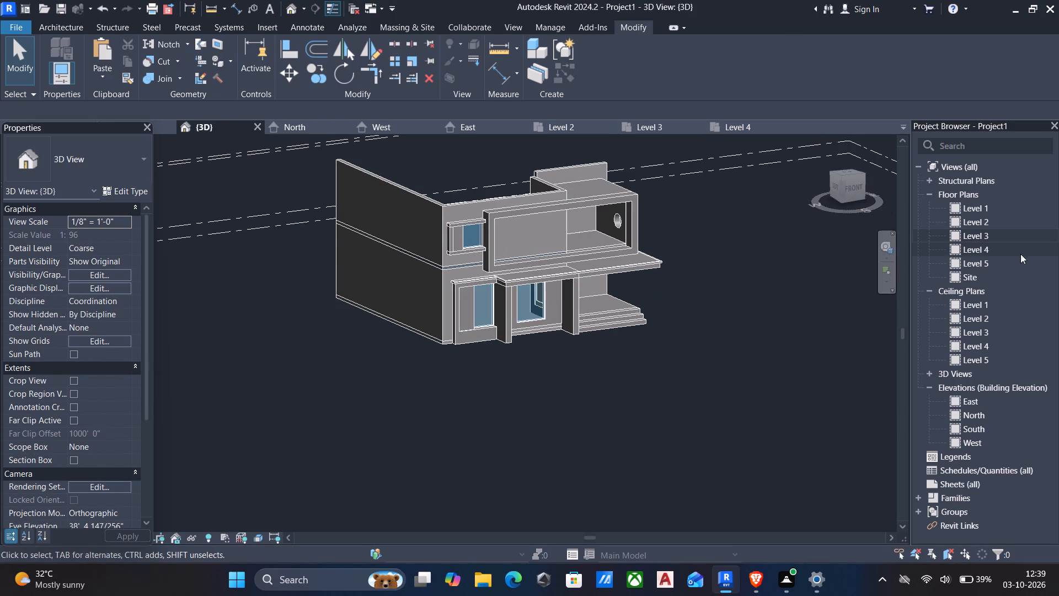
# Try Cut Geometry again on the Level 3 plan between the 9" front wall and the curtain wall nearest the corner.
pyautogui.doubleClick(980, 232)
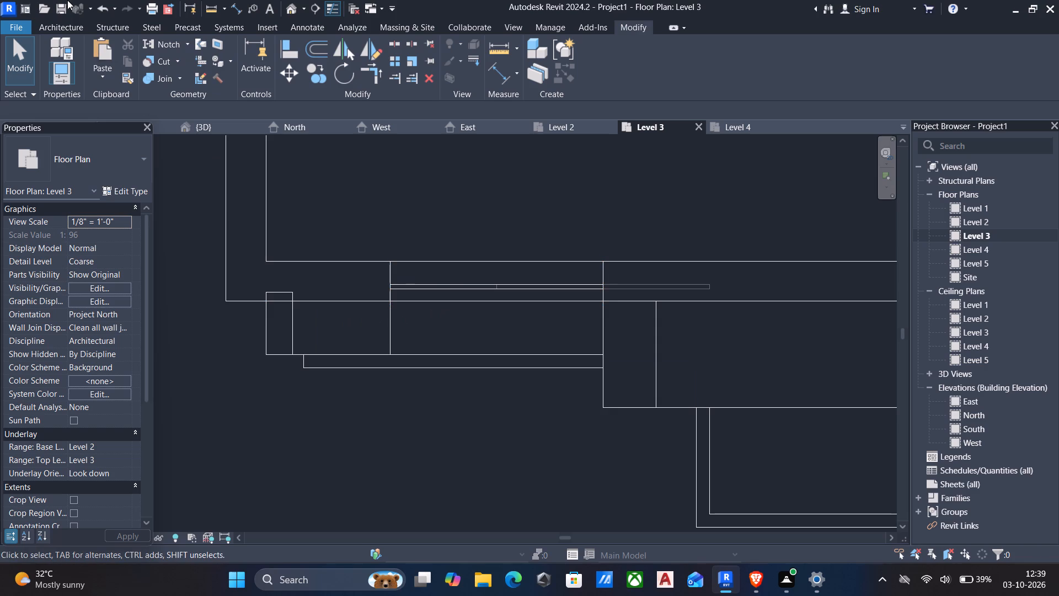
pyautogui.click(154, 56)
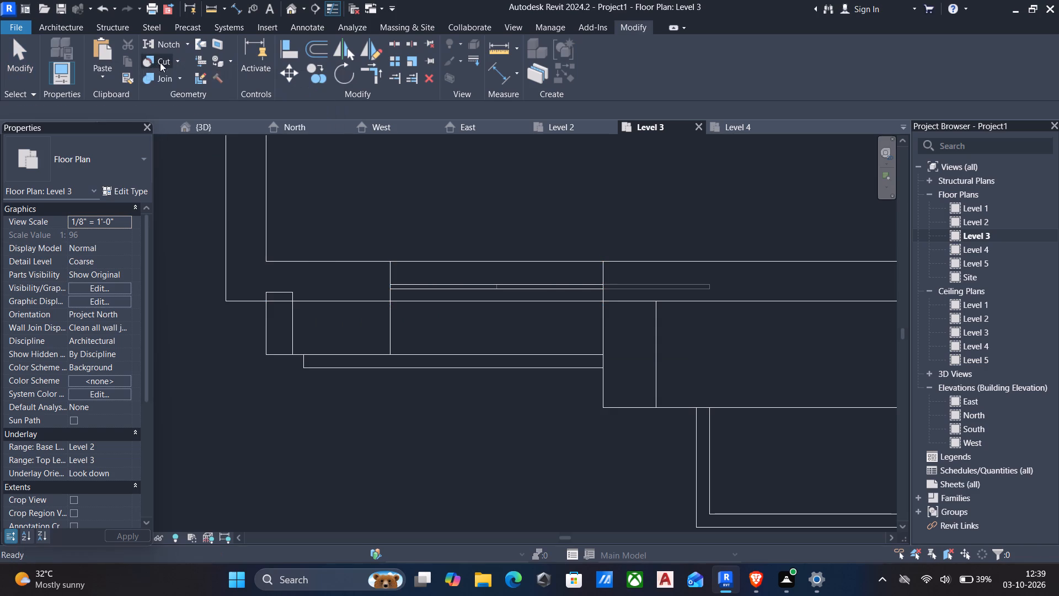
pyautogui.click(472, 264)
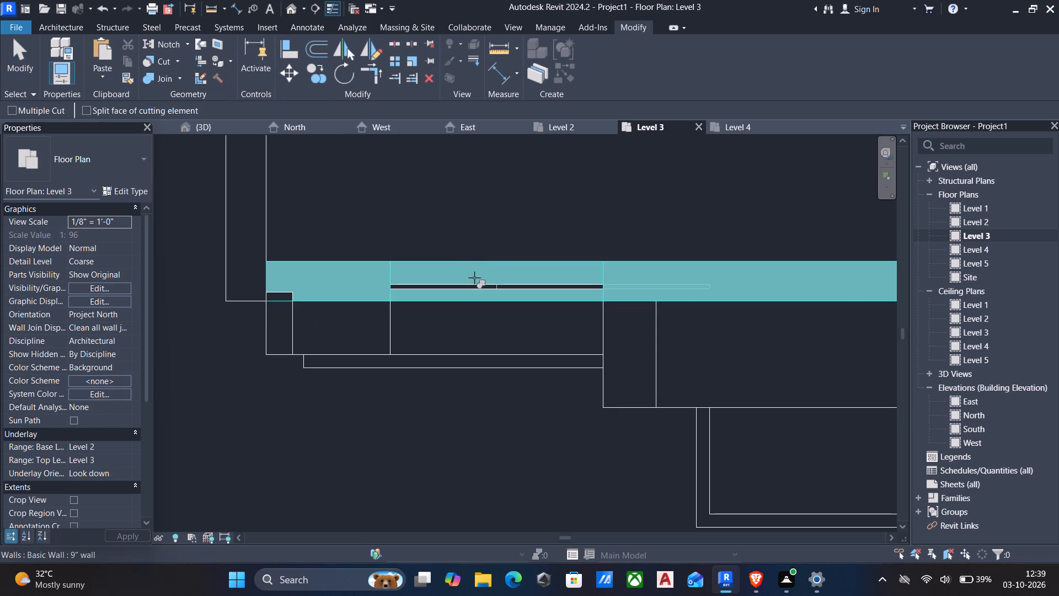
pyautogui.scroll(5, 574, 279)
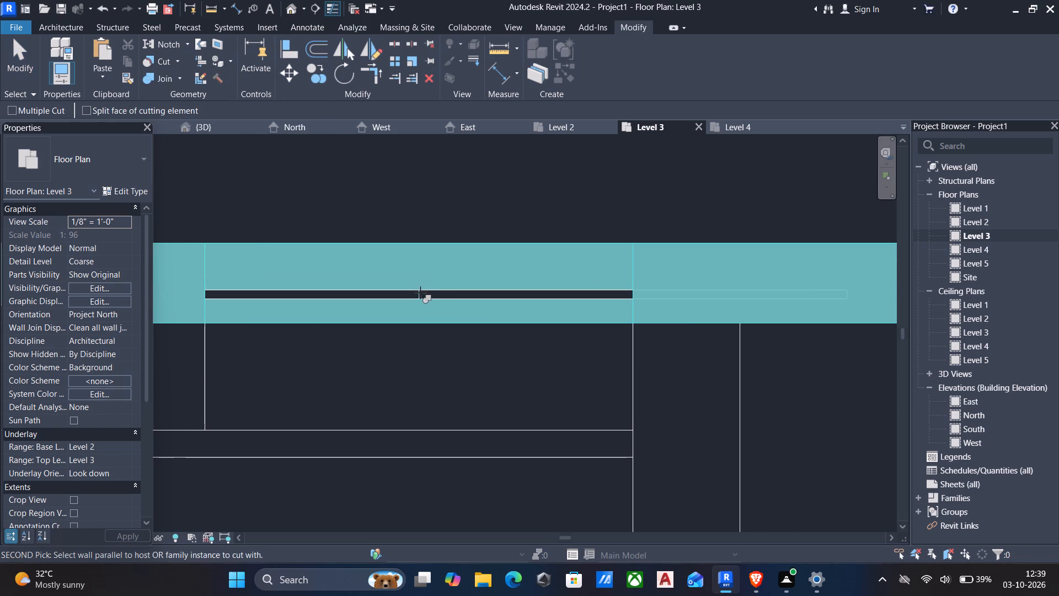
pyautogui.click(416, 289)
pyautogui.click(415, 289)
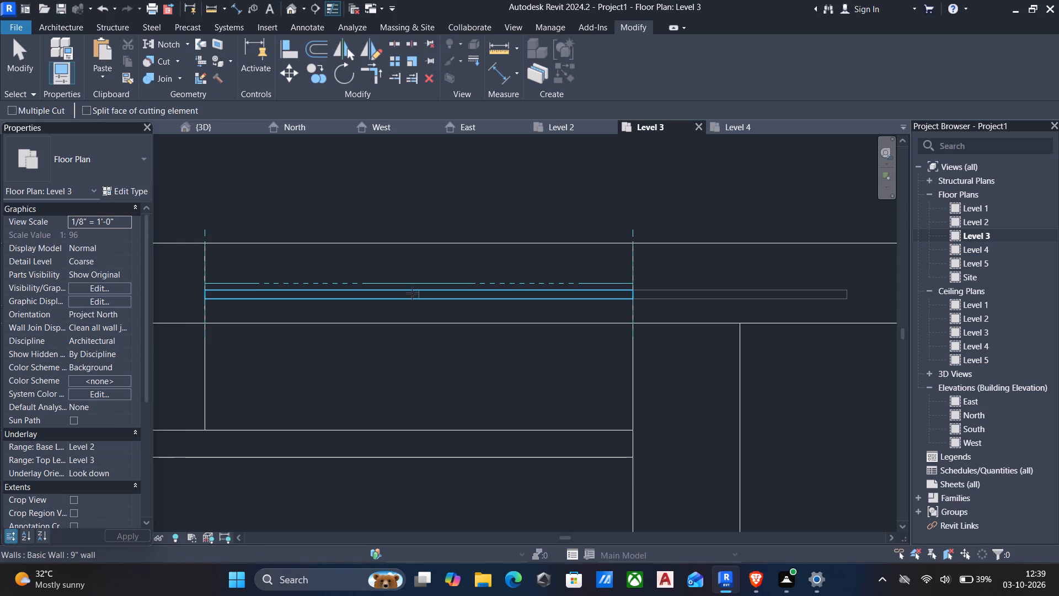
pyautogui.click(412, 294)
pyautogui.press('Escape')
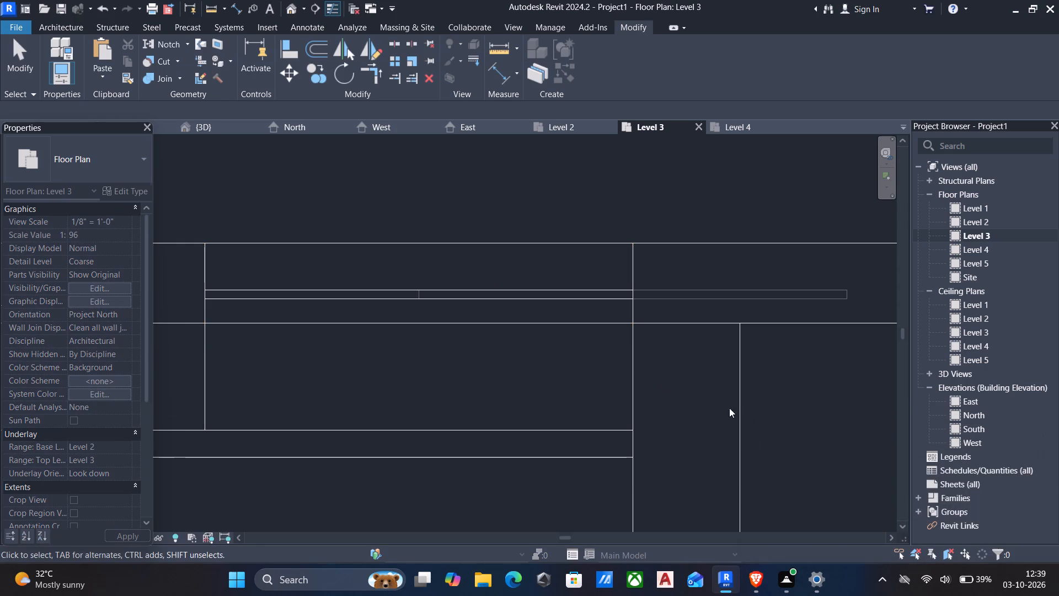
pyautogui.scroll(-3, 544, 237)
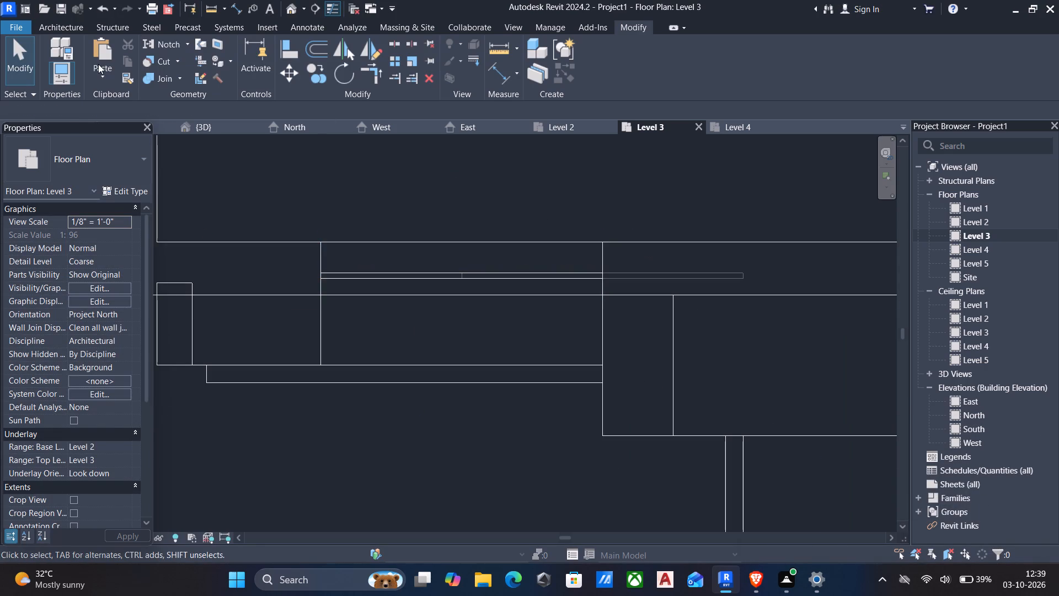
# Examine the pasted Level 3 curtain wall and its host front wall in 3D, up close and from several angles.
pyautogui.click(207, 128)
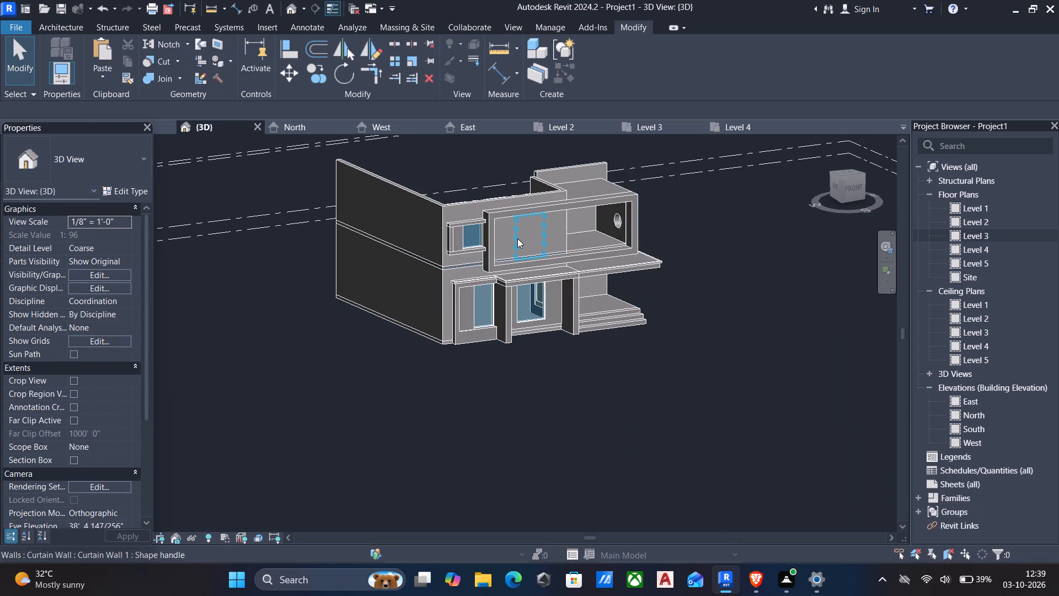
pyautogui.click(517, 237)
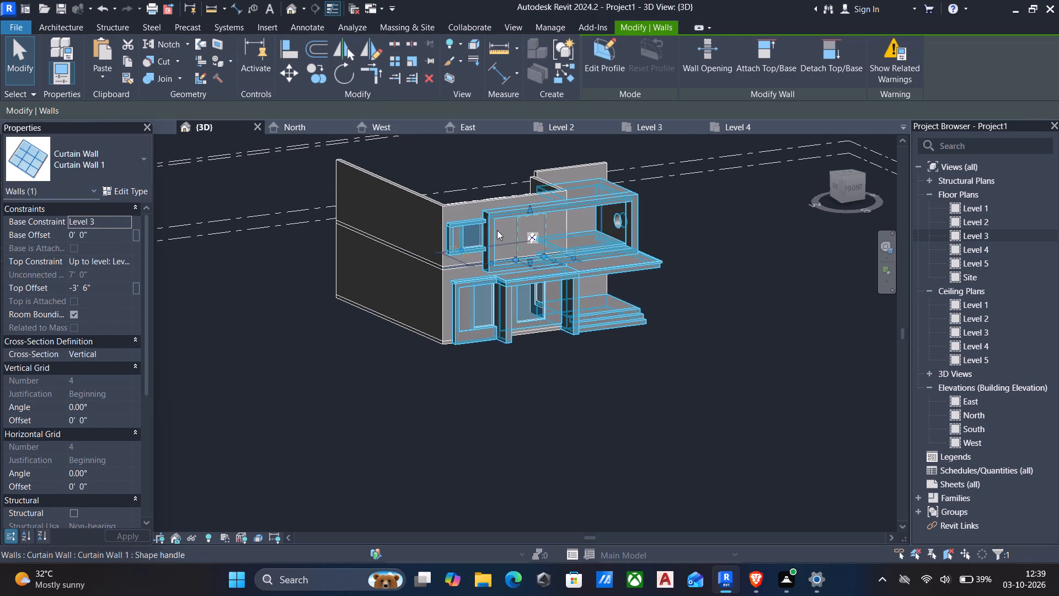
pyautogui.scroll(9, 500, 234)
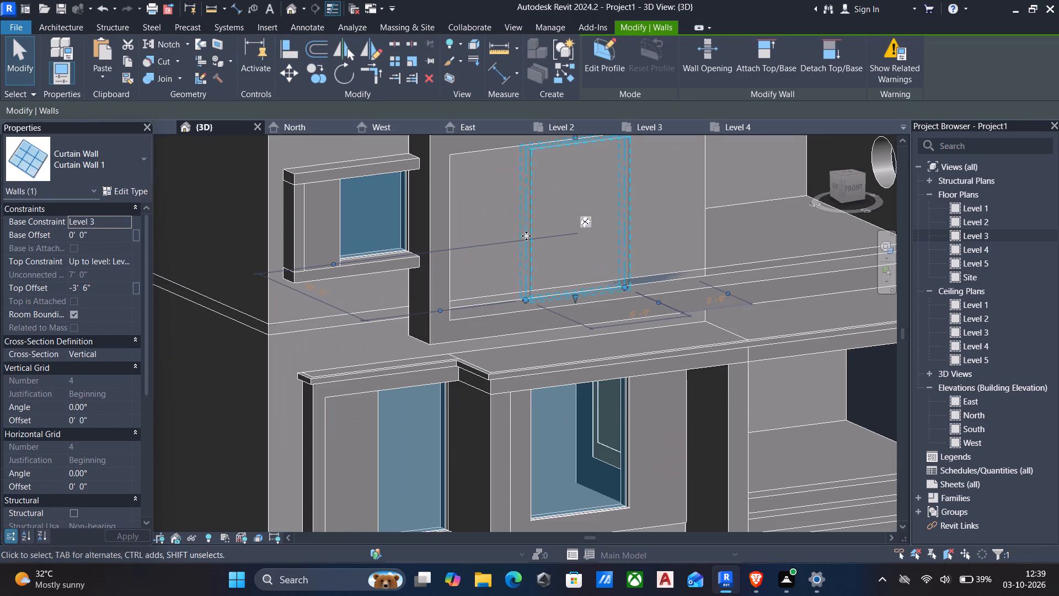
pyautogui.scroll(3, 500, 178)
pyautogui.moveTo(505, 184); pyautogui.dragTo(489, 273, button='middle')
pyautogui.scroll(1, 489, 273)
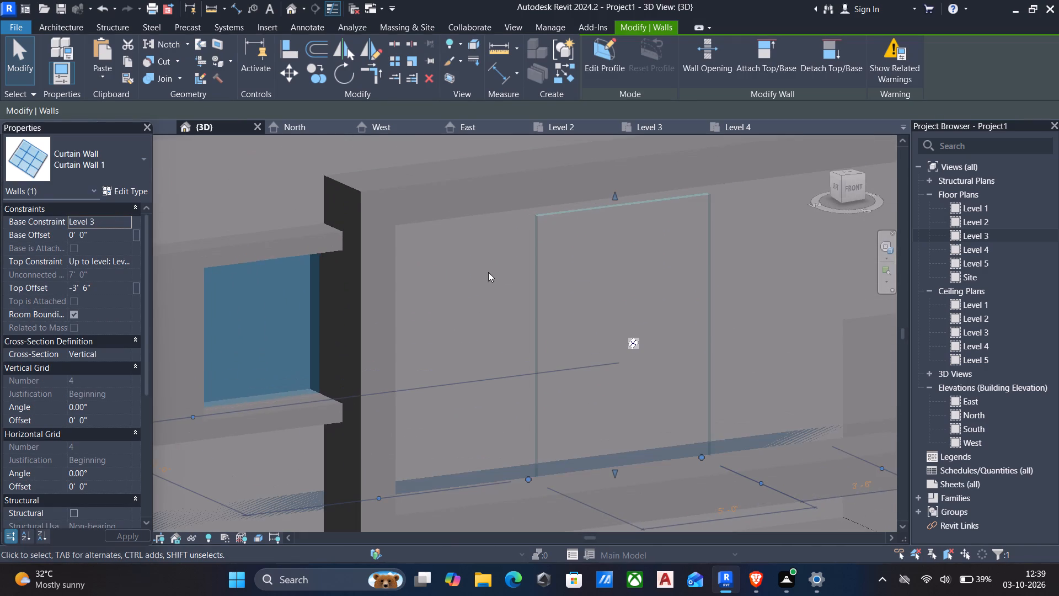
pyautogui.scroll(8, 517, 268)
pyautogui.moveTo(534, 267); pyautogui.dragTo(533, 269, button='middle')
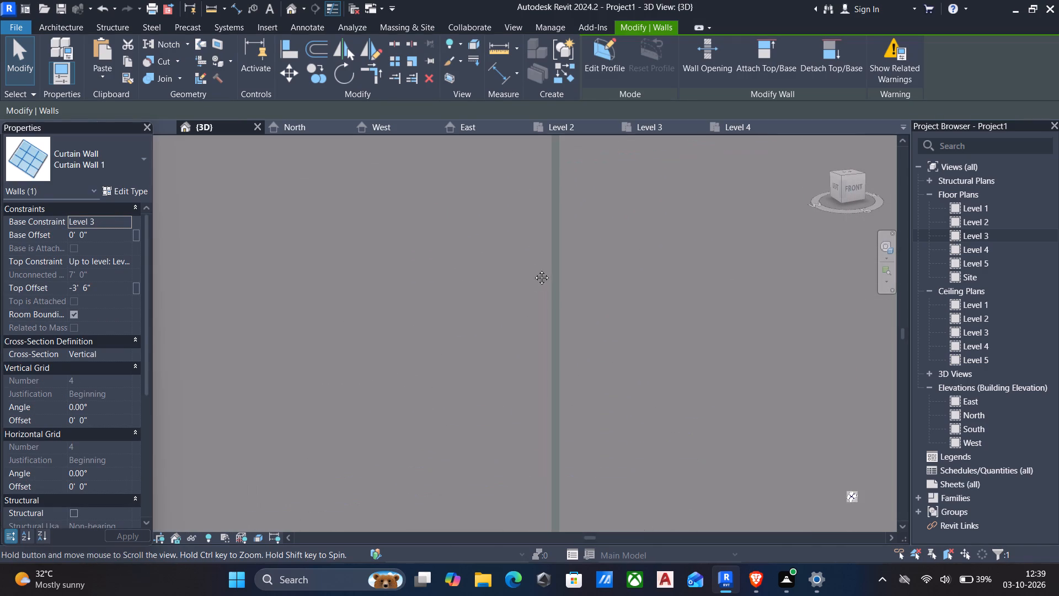
pyautogui.moveTo(533, 269); pyautogui.dragTo(485, 364, button='middle')
pyautogui.scroll(-6, 477, 353)
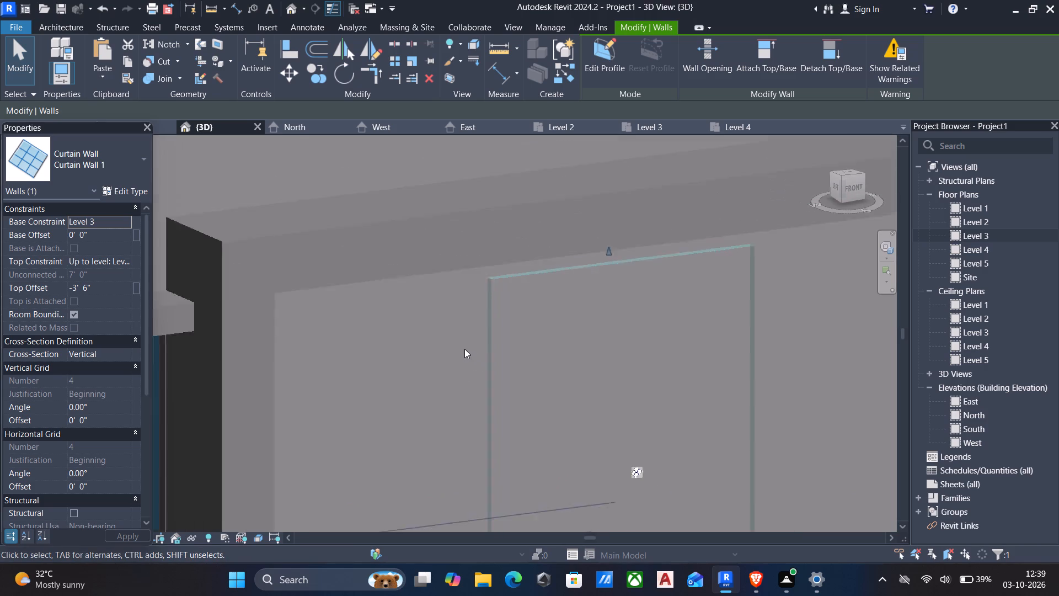
pyautogui.keyDown('shift'); pyautogui.moveTo(464, 349); pyautogui.dragTo(558, 338, button='middle'); pyautogui.keyUp('shift')
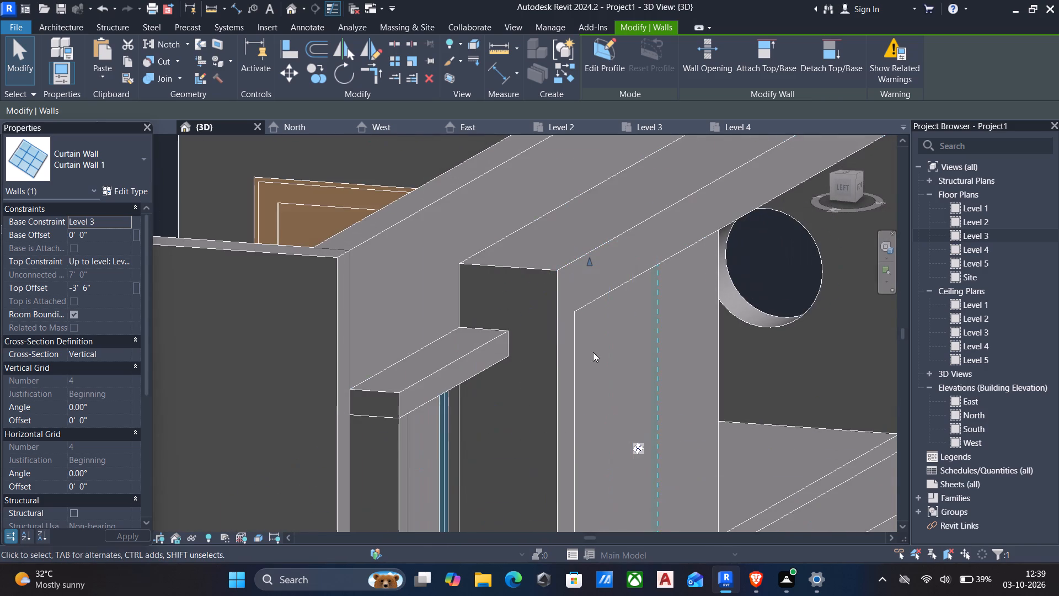
pyautogui.scroll(4, 621, 329)
pyautogui.keyDown('shift'); pyautogui.moveTo(623, 327); pyautogui.dragTo(573, 312, button='middle'); pyautogui.keyUp('shift')
pyautogui.scroll(-7, 573, 312)
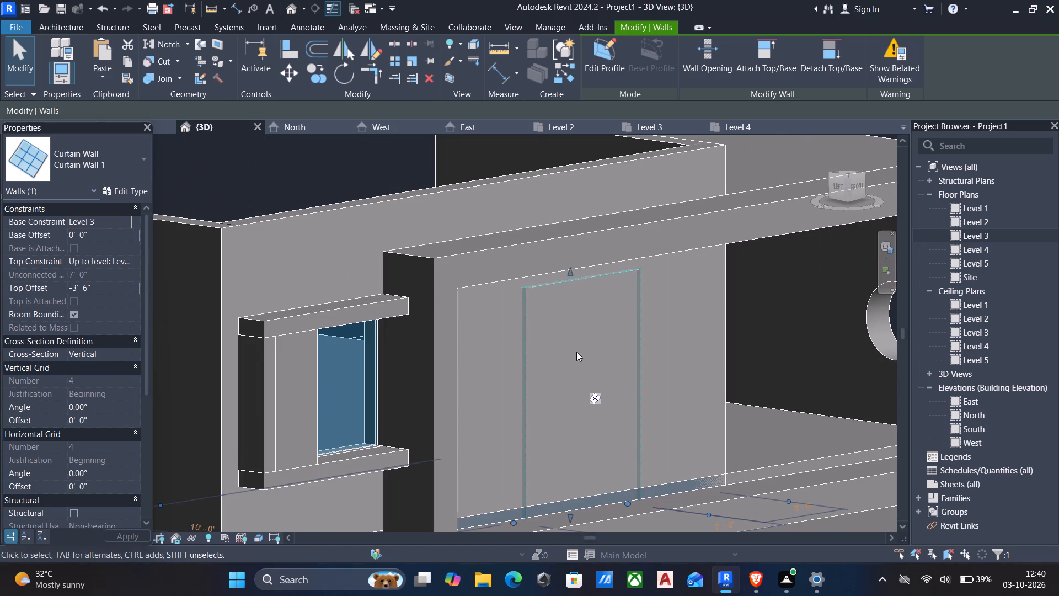
pyautogui.moveTo(578, 409); pyautogui.dragTo(557, 390, button='middle')
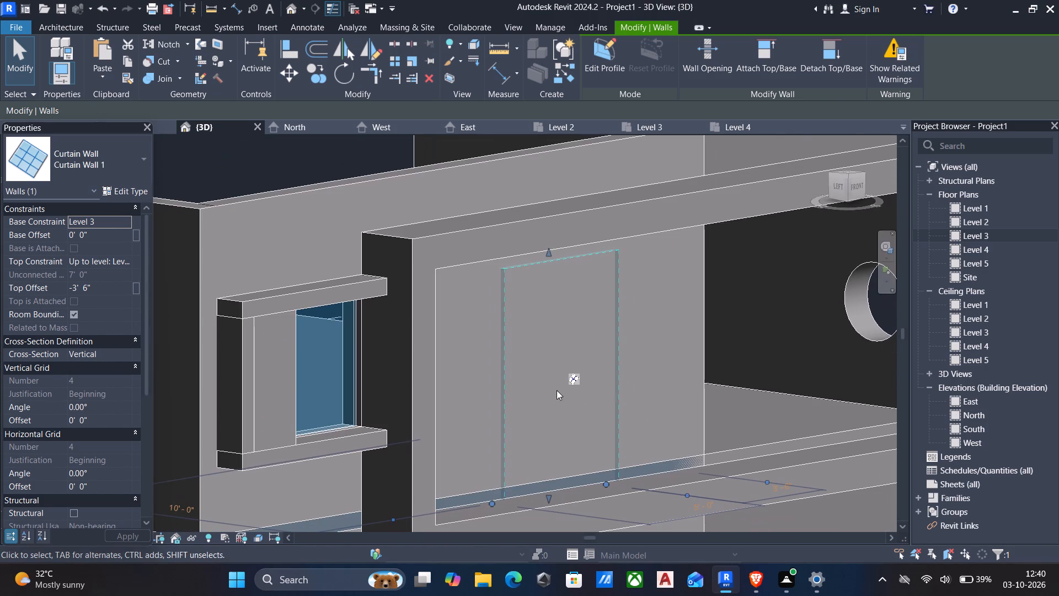
pyautogui.press('Escape')
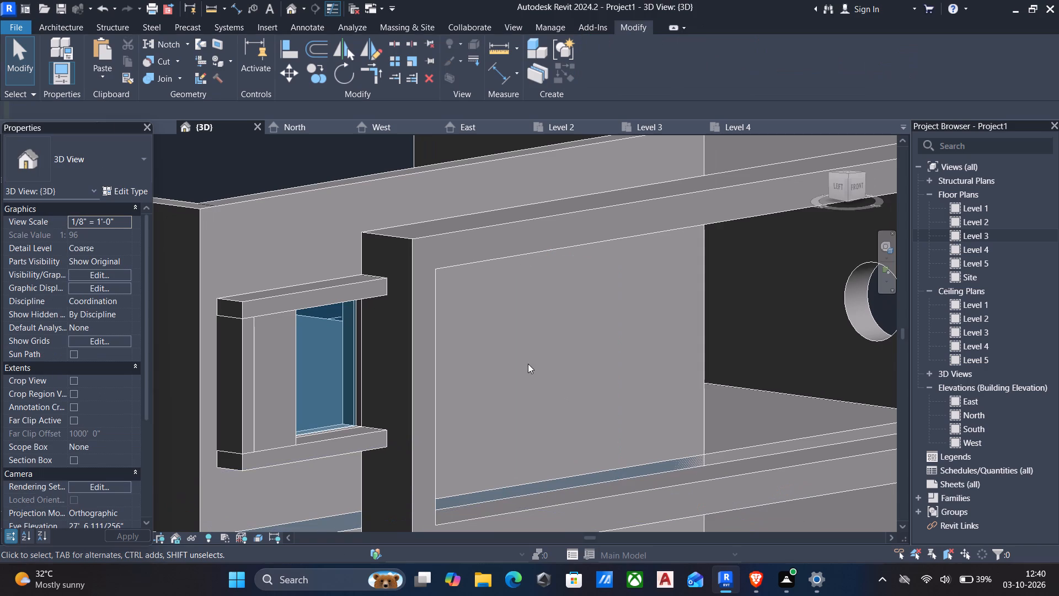
pyautogui.press('Escape')
pyautogui.scroll(-1, 740, 264)
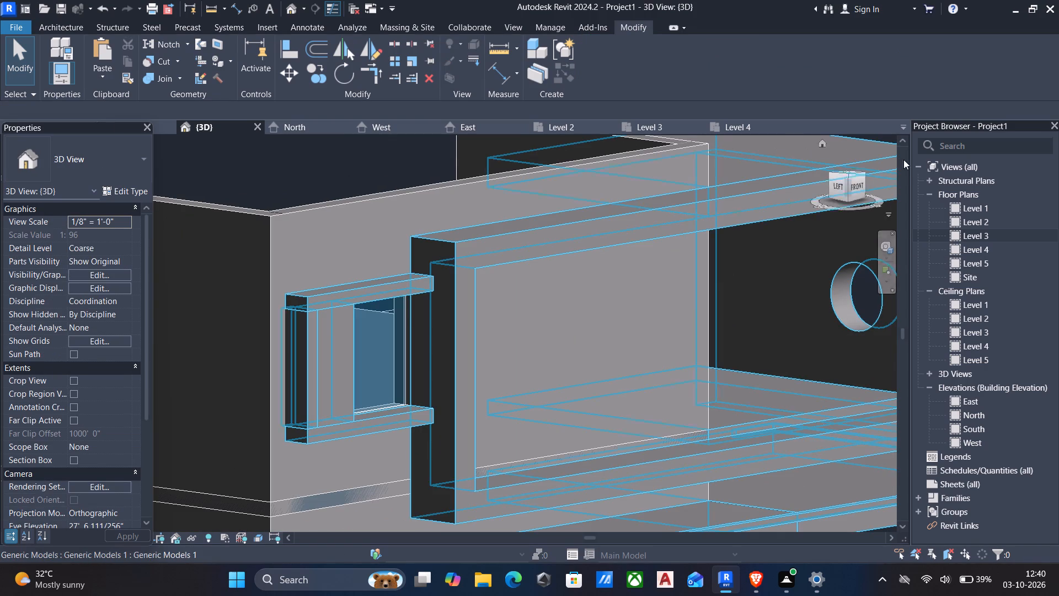
# On the Level 3 plan, nudge the 4'-0" curtain wall nearest the corner two increments inward within the 9" front wall.
pyautogui.doubleClick(1001, 235)
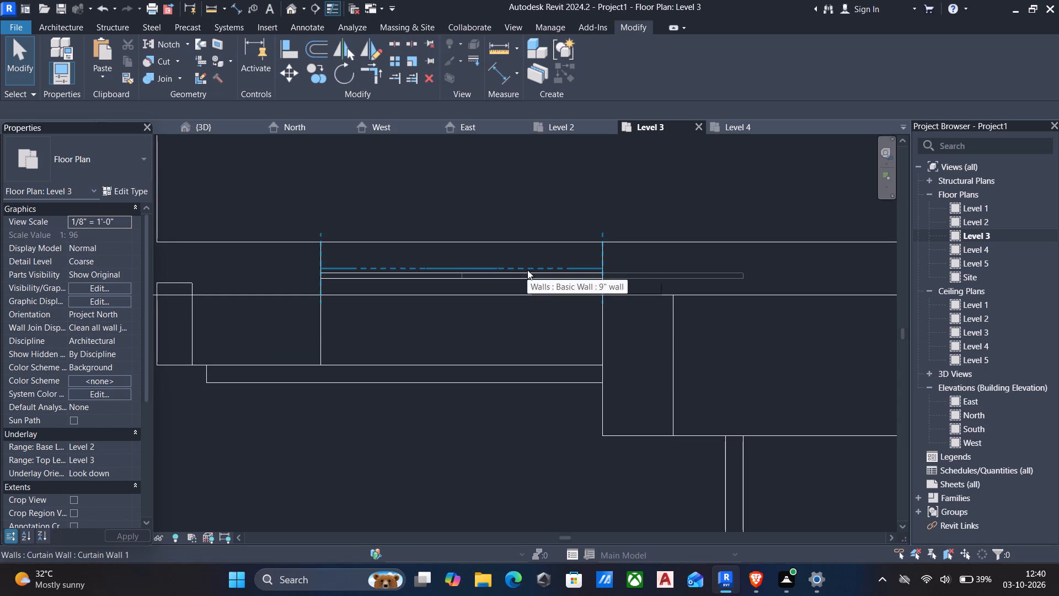
pyautogui.click(527, 270)
pyautogui.scroll(8, 359, 283)
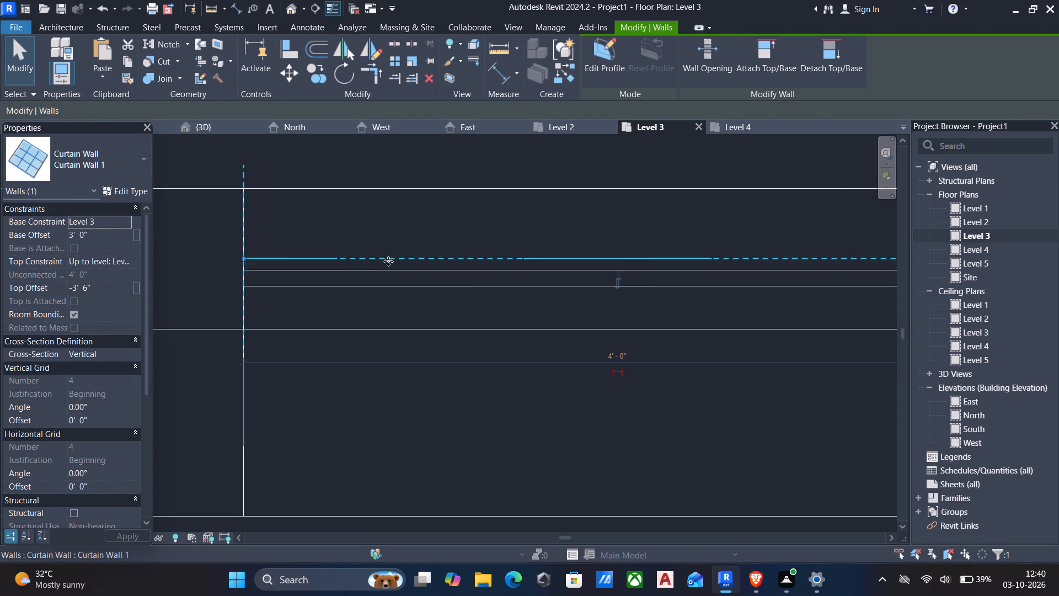
pyautogui.scroll(-3, 488, 285)
pyautogui.press('Up')
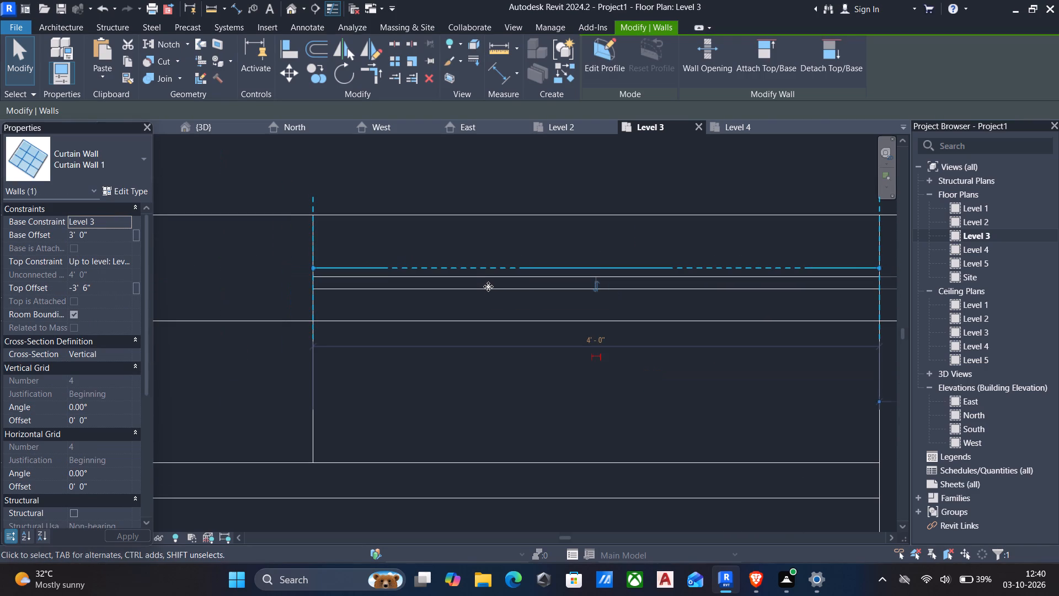
pyautogui.press('Up')
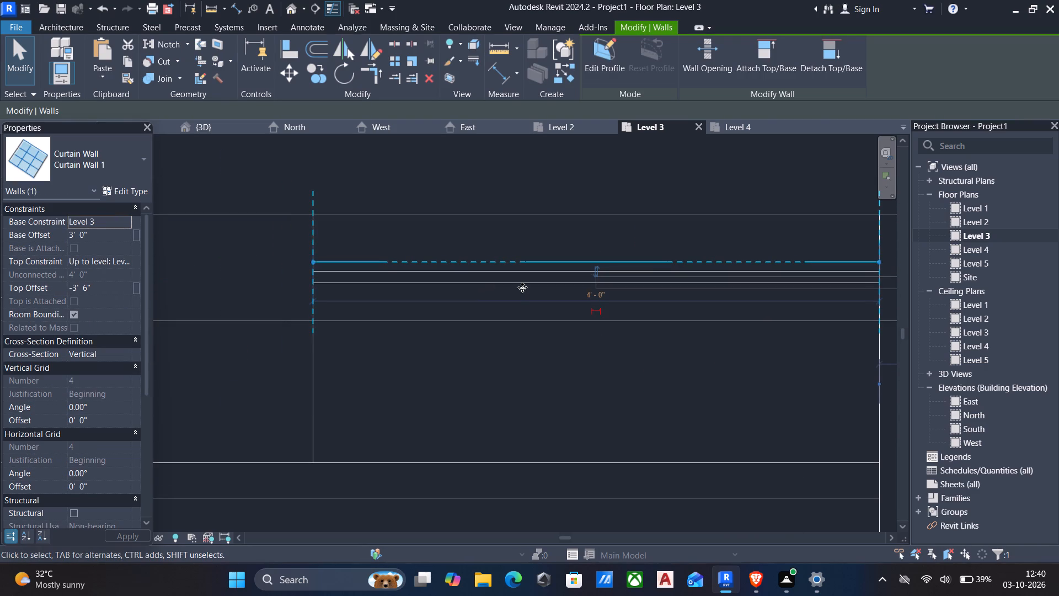
pyautogui.click(522, 287)
pyautogui.scroll(-4, 596, 350)
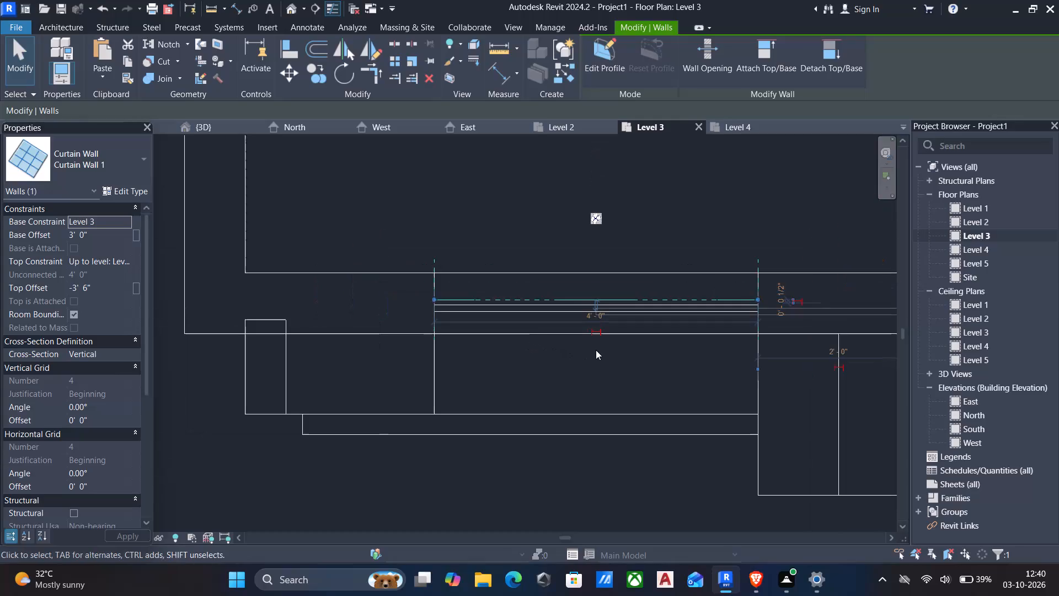
pyautogui.press('Escape')
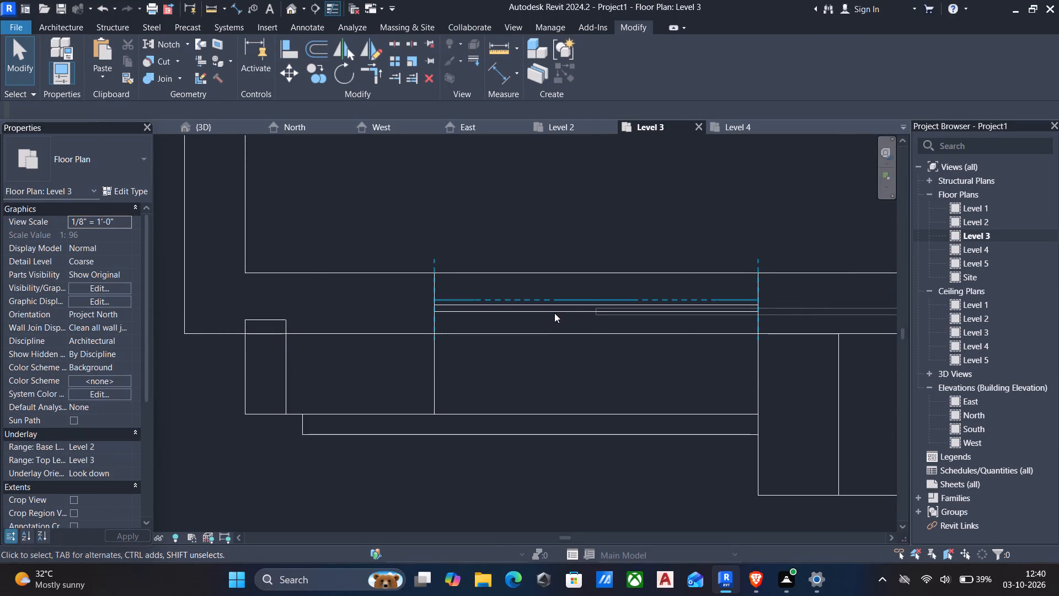
pyautogui.click(554, 313)
pyautogui.press('Escape')
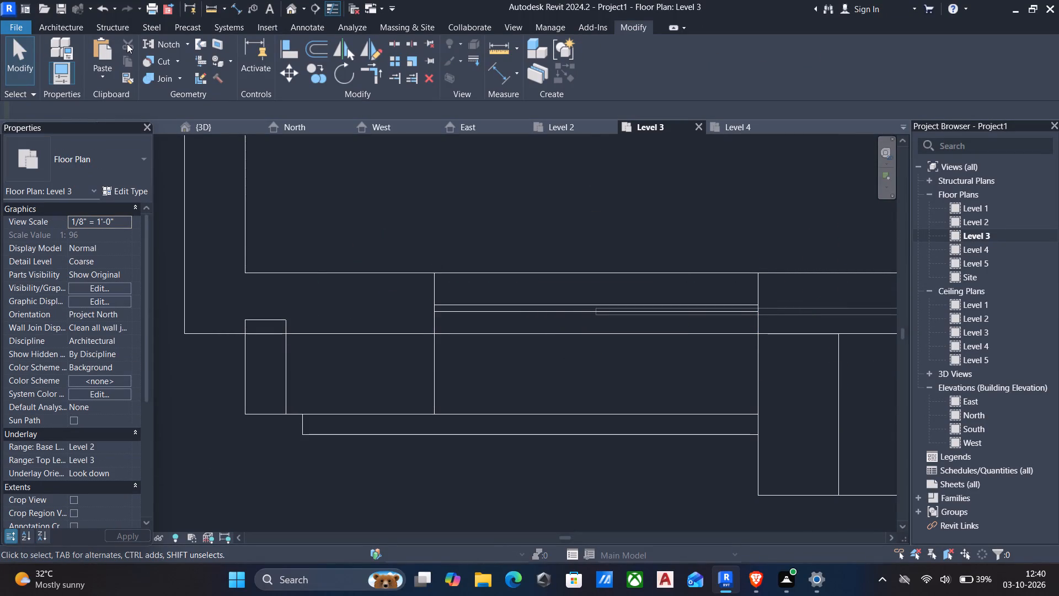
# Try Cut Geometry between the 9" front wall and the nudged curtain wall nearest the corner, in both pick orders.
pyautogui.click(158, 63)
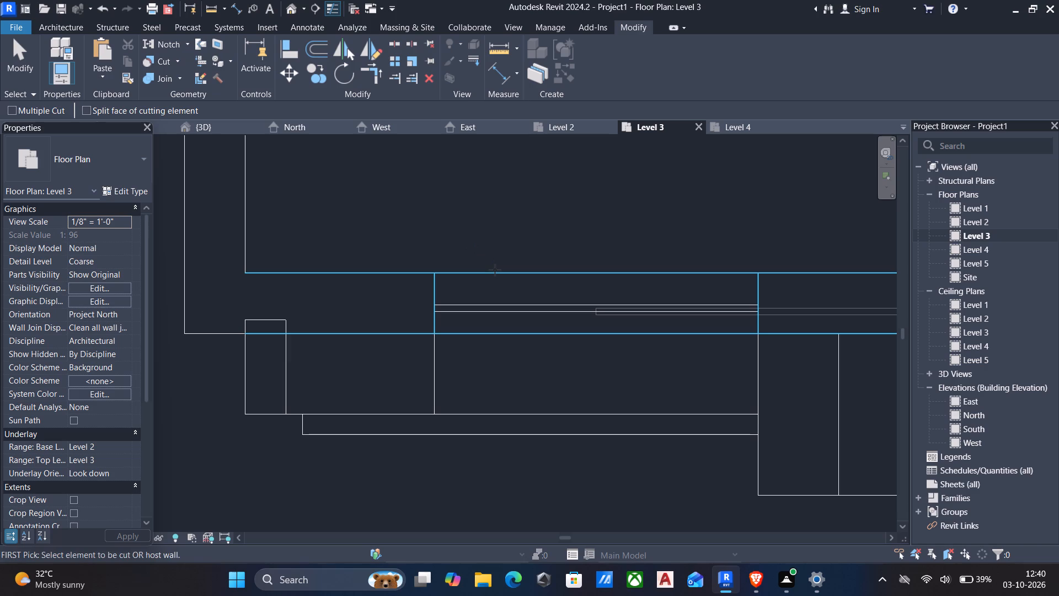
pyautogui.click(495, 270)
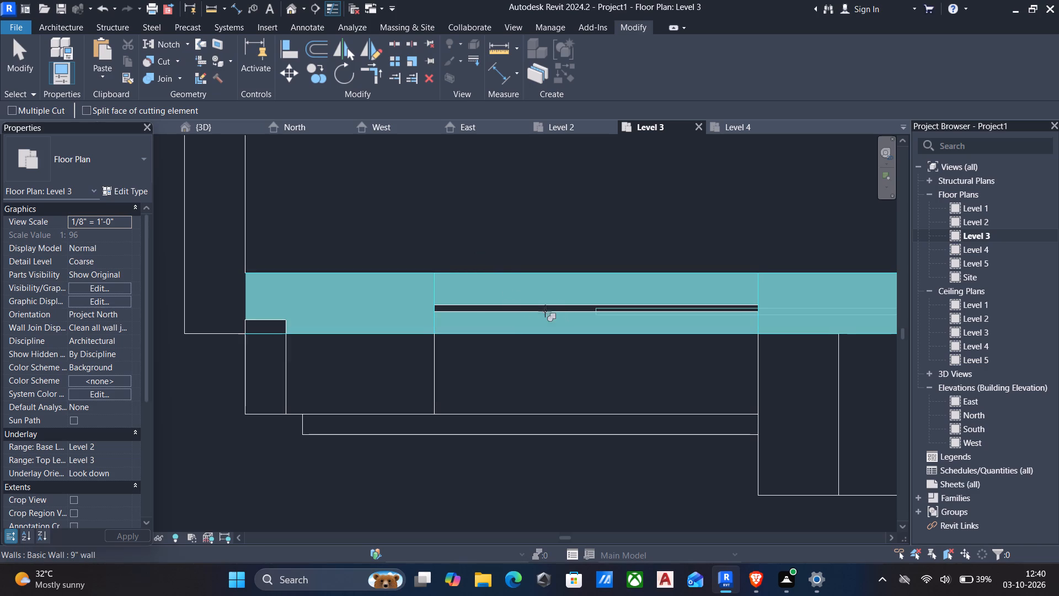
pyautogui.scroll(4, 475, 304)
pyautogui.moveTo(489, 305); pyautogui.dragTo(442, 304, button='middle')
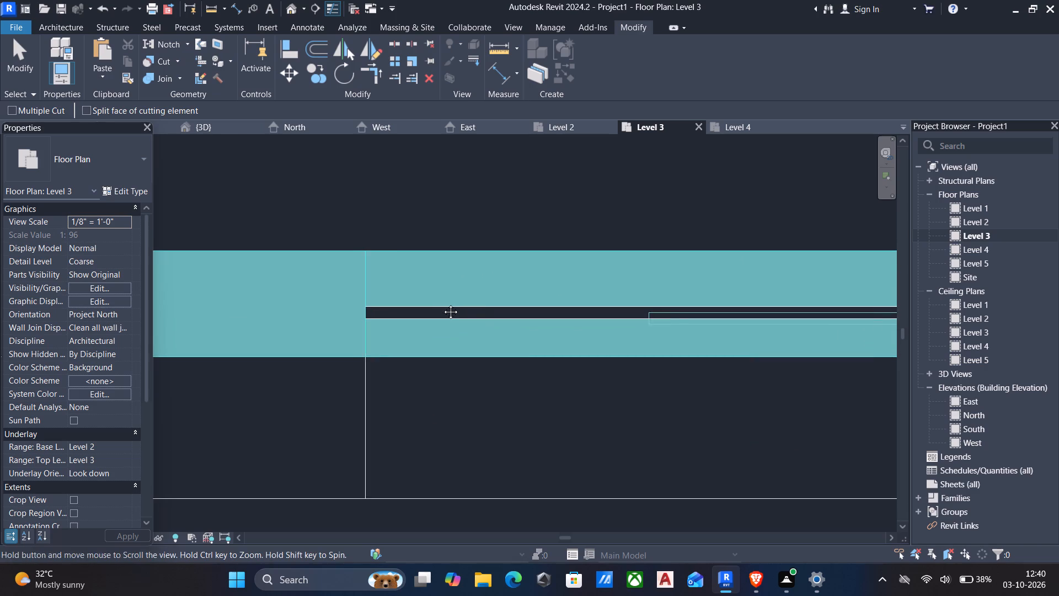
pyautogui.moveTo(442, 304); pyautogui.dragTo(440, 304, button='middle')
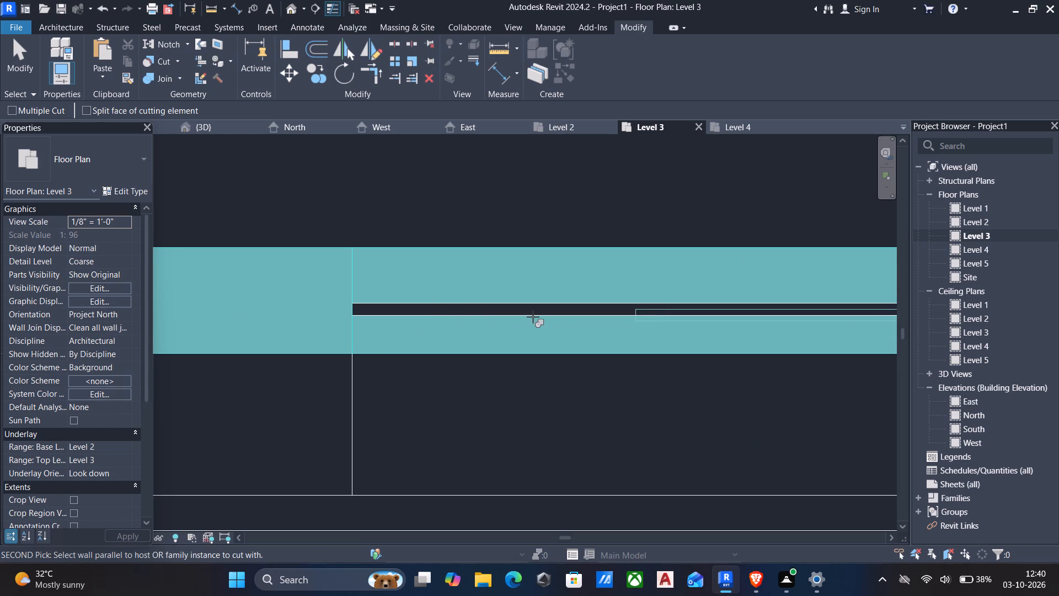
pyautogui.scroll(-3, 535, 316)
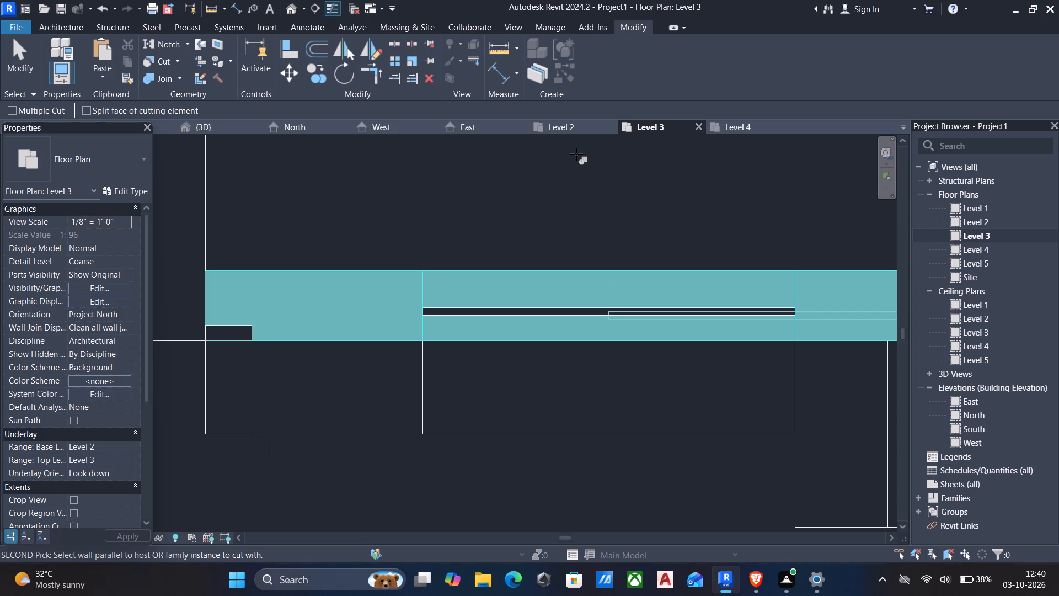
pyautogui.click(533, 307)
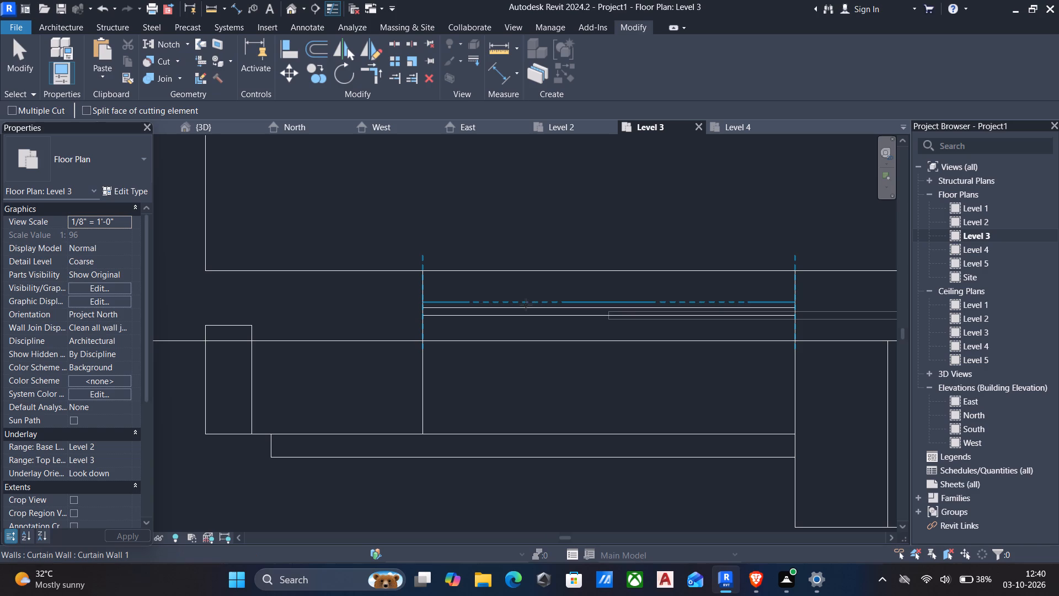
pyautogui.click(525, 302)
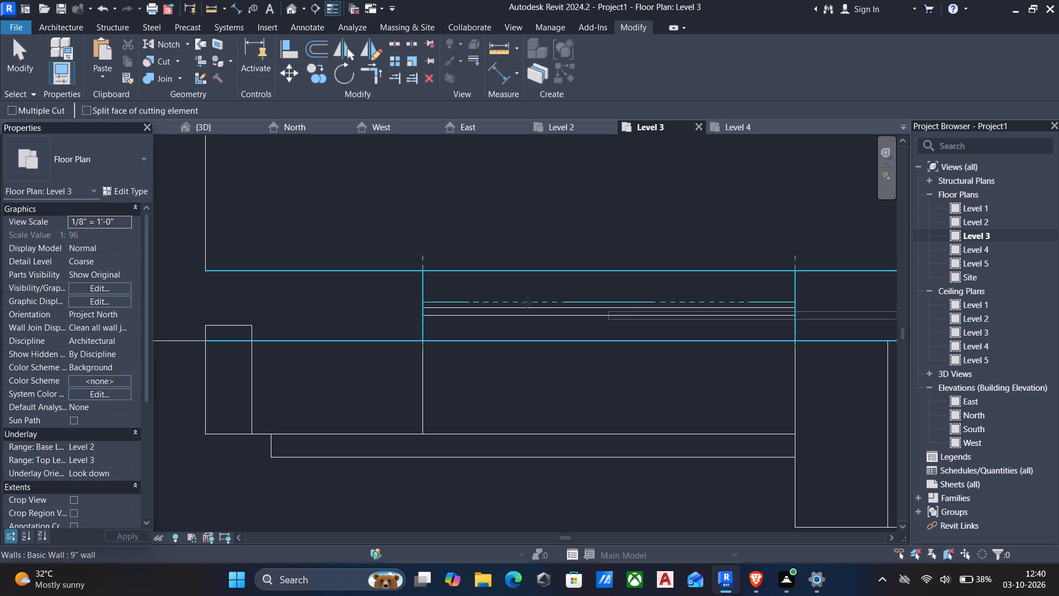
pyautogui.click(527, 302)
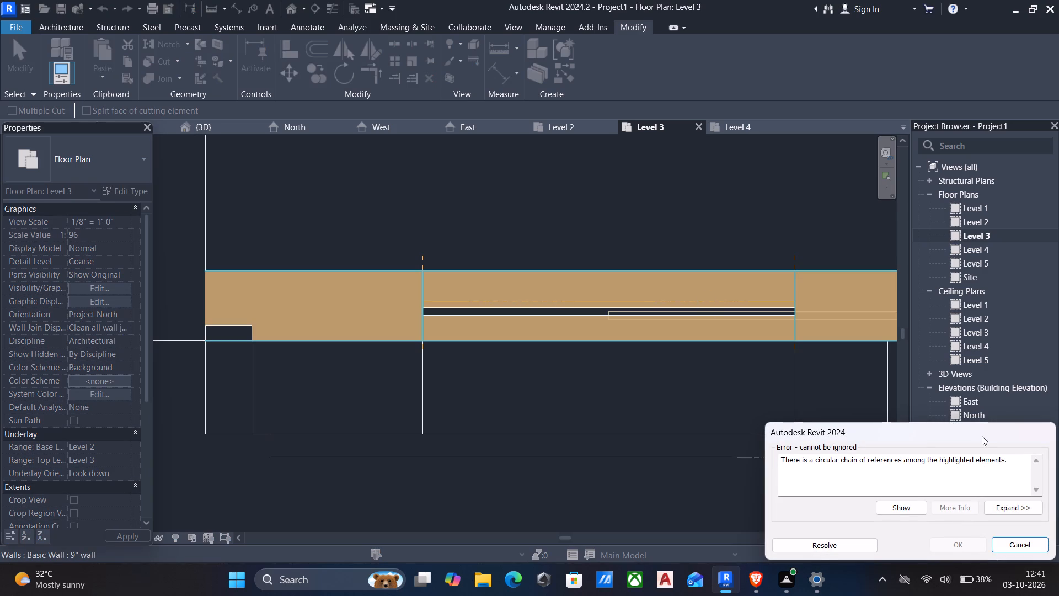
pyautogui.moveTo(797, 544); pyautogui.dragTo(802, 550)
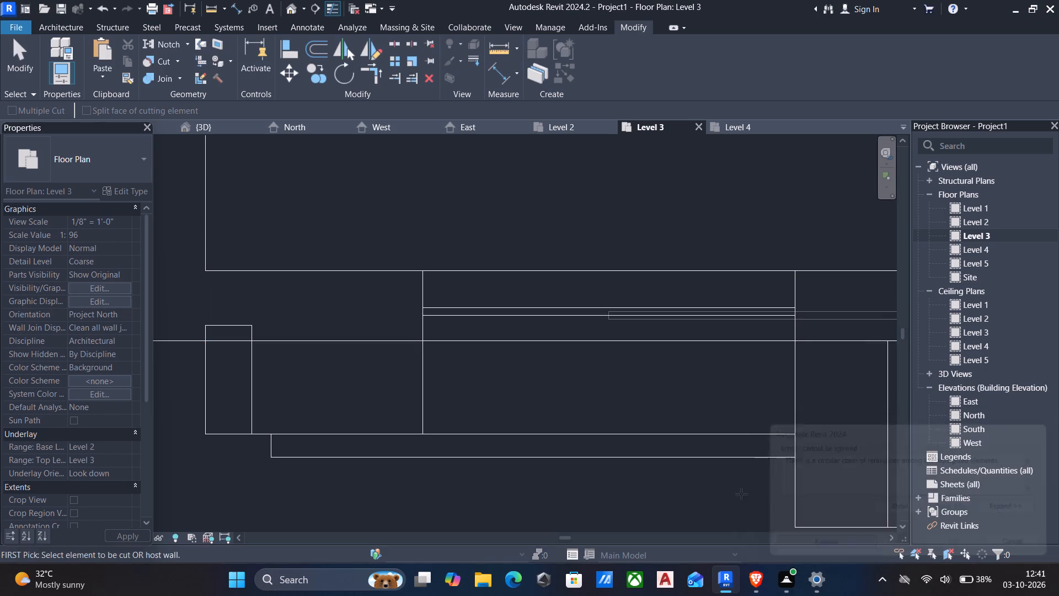
# Examine the Level 3 curtain wall behind the framed recess and its front wall in the 3D view from several angles.
pyautogui.click(211, 122)
pyautogui.keyDown('shift'); pyautogui.moveTo(590, 289); pyautogui.dragTo(588, 290, button='middle'); pyautogui.keyUp('shift')
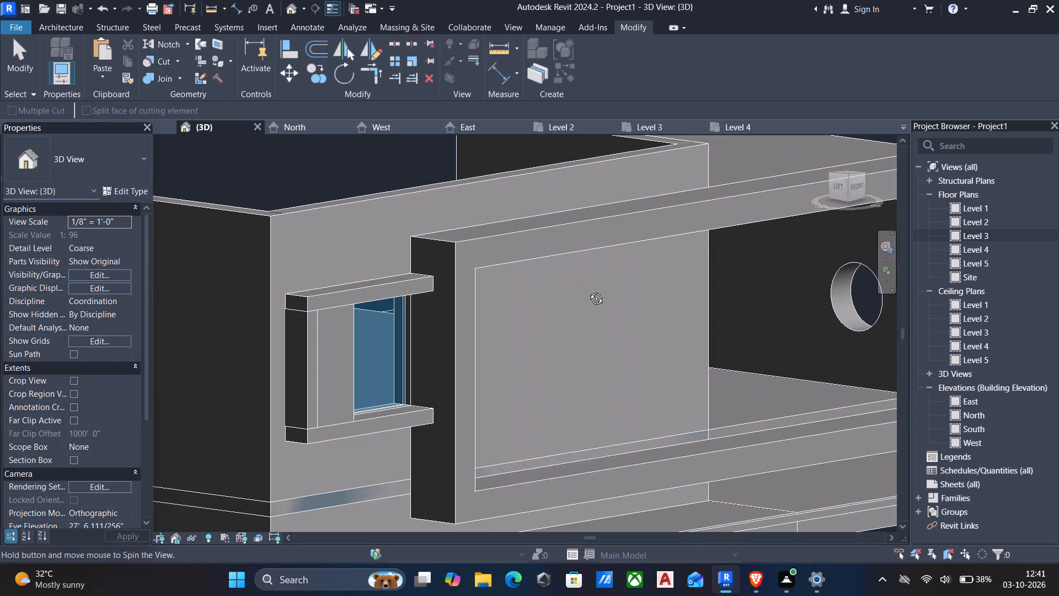
pyautogui.keyDown('shift'); pyautogui.moveTo(588, 290); pyautogui.dragTo(501, 304, button='middle'); pyautogui.keyUp('shift')
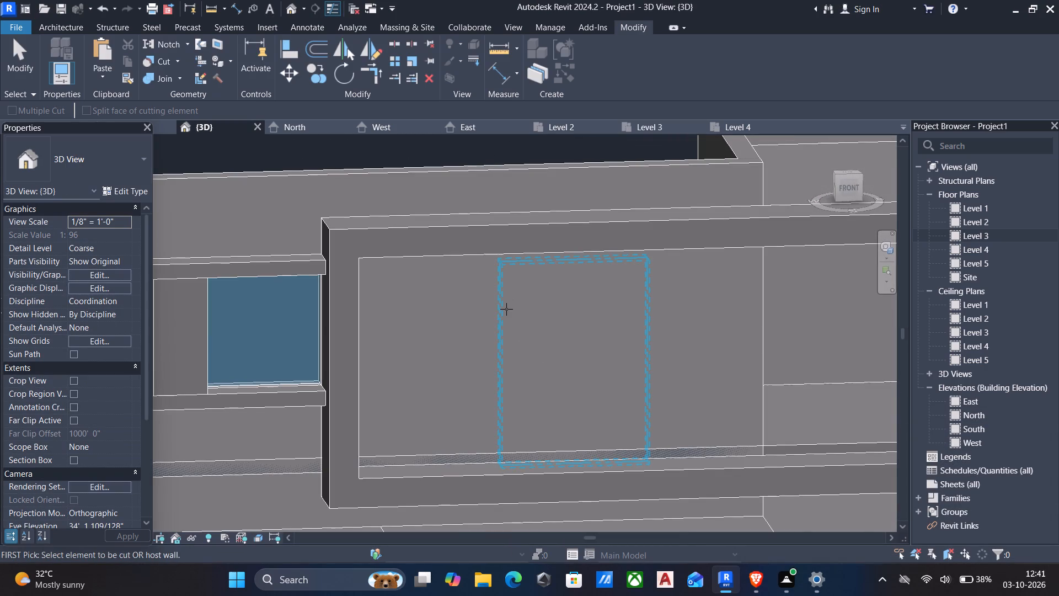
pyautogui.press('Escape')
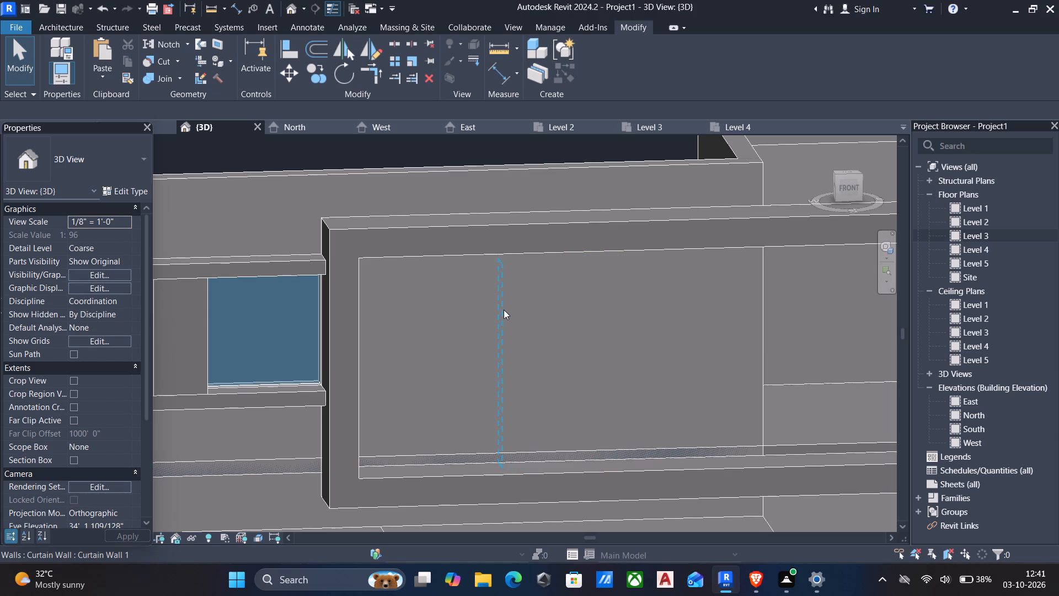
pyautogui.click(504, 310)
pyautogui.scroll(-3, 520, 370)
pyautogui.moveTo(549, 356); pyautogui.dragTo(549, 355, button='middle')
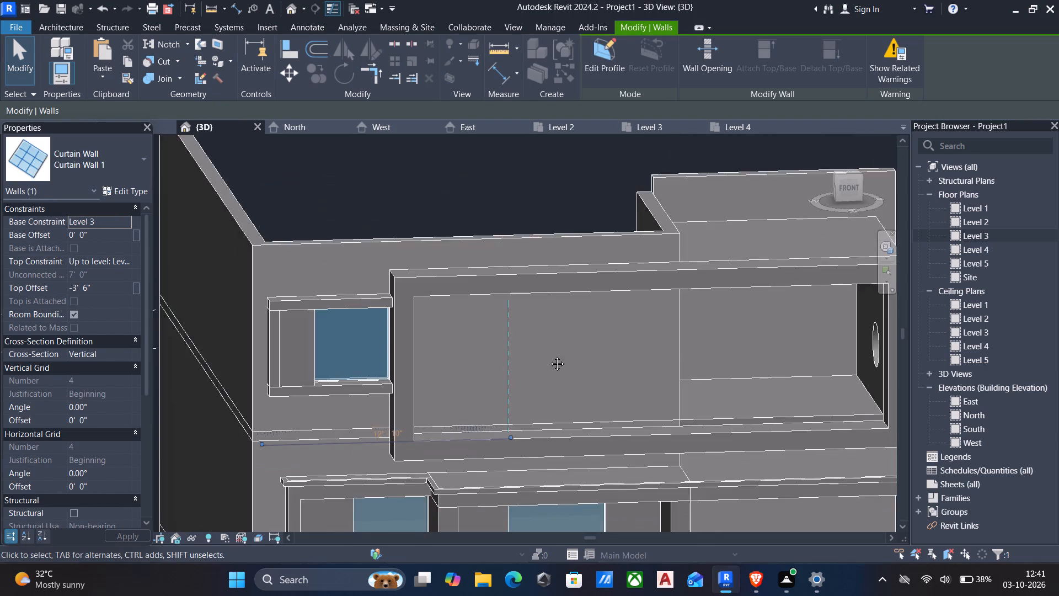
pyautogui.moveTo(549, 355); pyautogui.dragTo(522, 319, button='middle')
pyautogui.scroll(-1, 458, 334)
pyautogui.press('Escape')
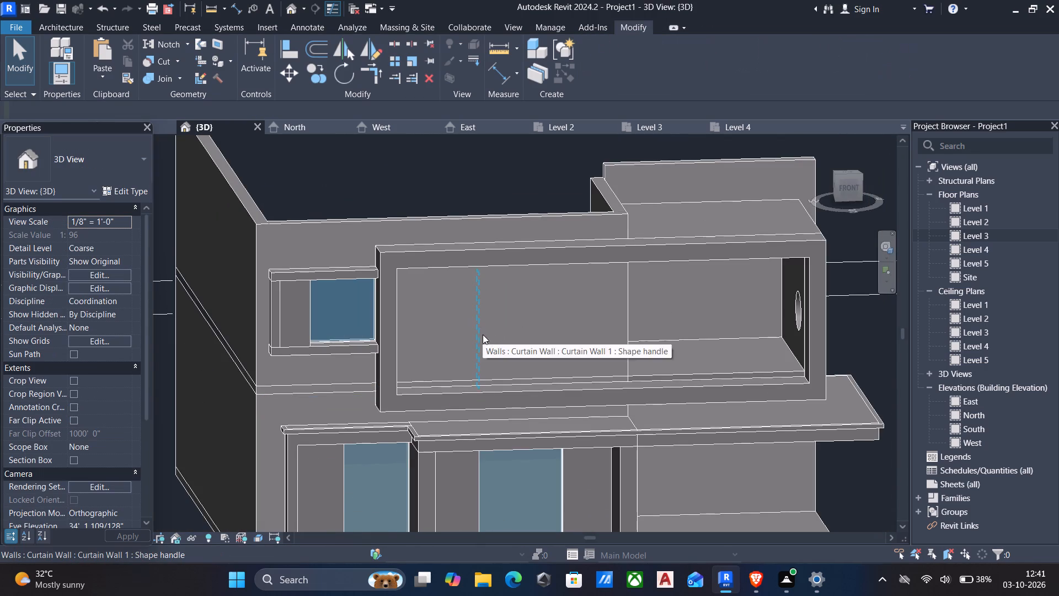
pyautogui.scroll(-1, 457, 319)
pyautogui.keyDown('shift'); pyautogui.moveTo(457, 319); pyautogui.dragTo(653, 403, button='middle'); pyautogui.keyUp('shift')
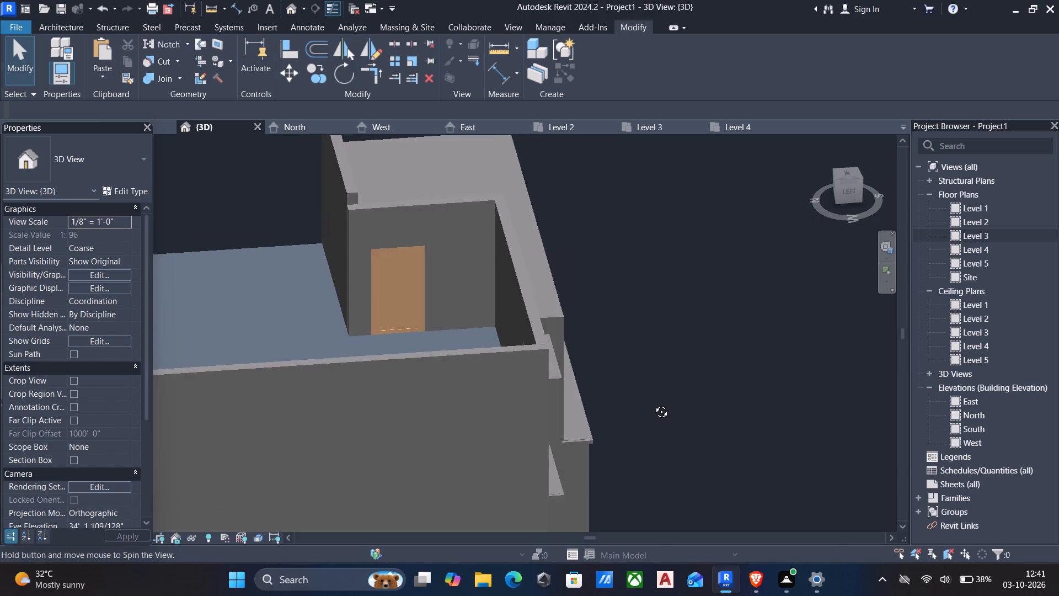
pyautogui.keyDown('shift'); pyautogui.moveTo(653, 403); pyautogui.dragTo(564, 435, button='middle'); pyautogui.keyUp('shift')
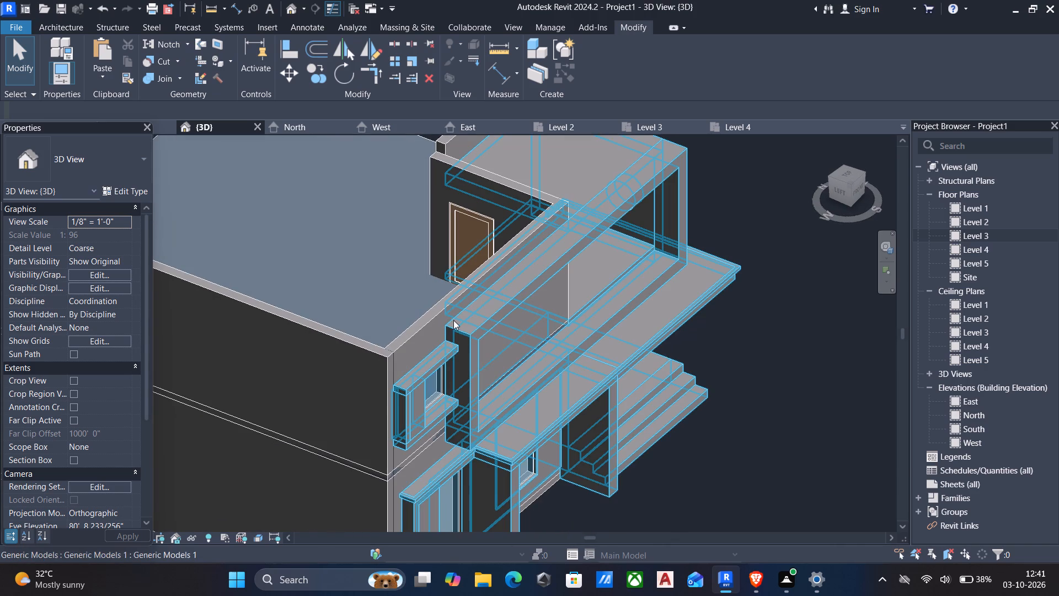
# Open the facade's generic model for in-place editing, inspect its Level 3 frame against the front wall, and finish the model.
pyautogui.click(465, 327)
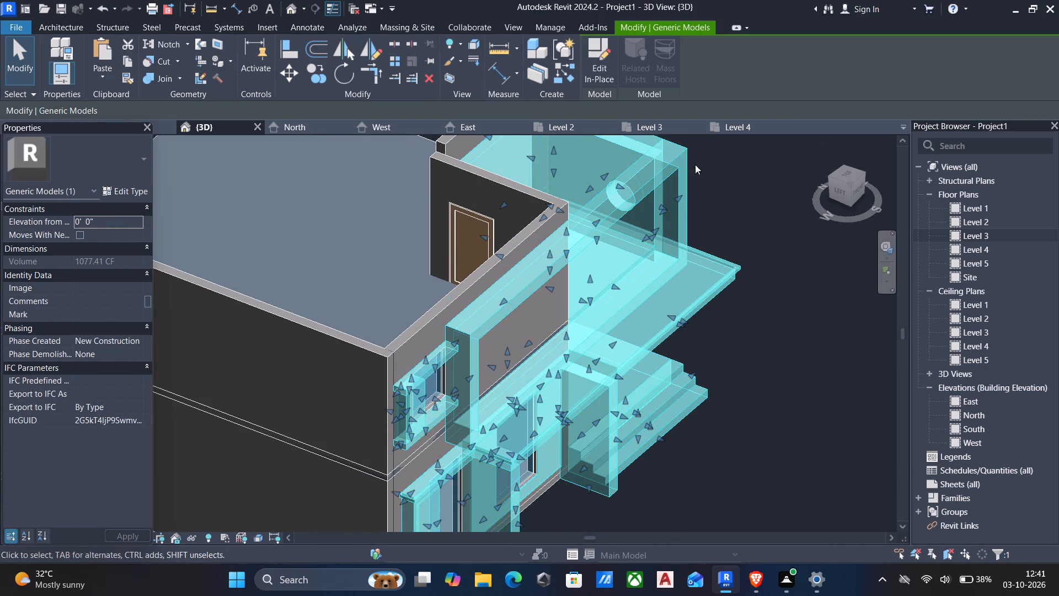
pyautogui.click(599, 50)
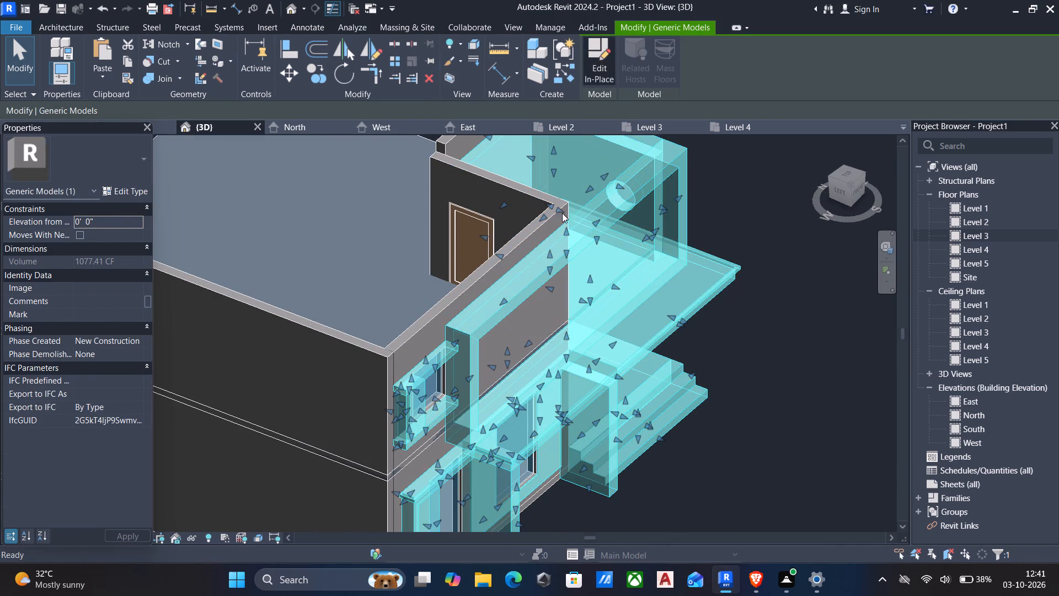
pyautogui.keyDown('shift'); pyautogui.moveTo(461, 312); pyautogui.dragTo(526, 286, button='middle'); pyautogui.keyUp('shift')
pyautogui.click(531, 331)
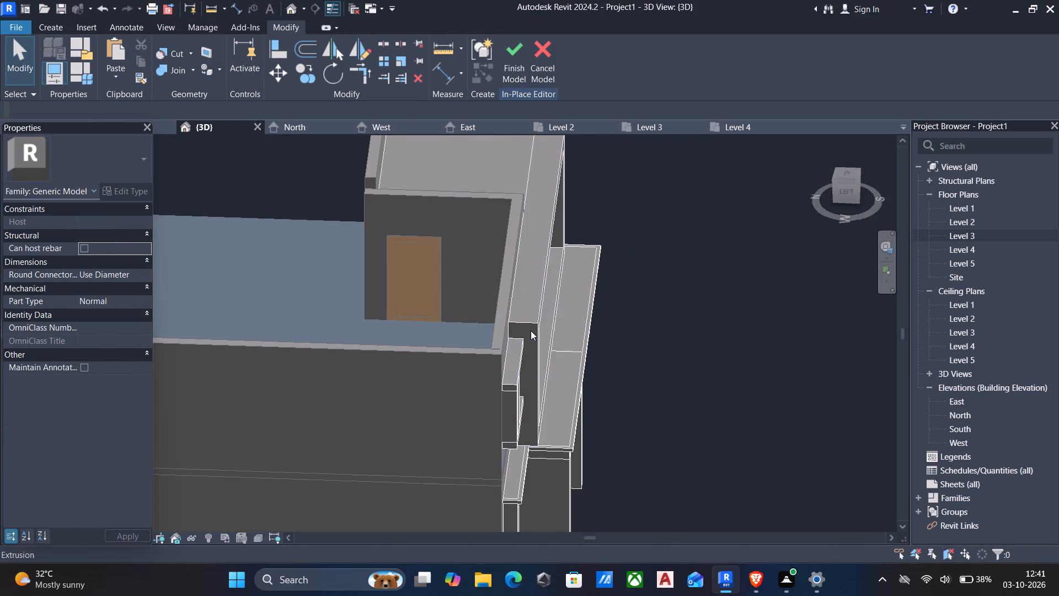
pyautogui.scroll(4, 500, 274)
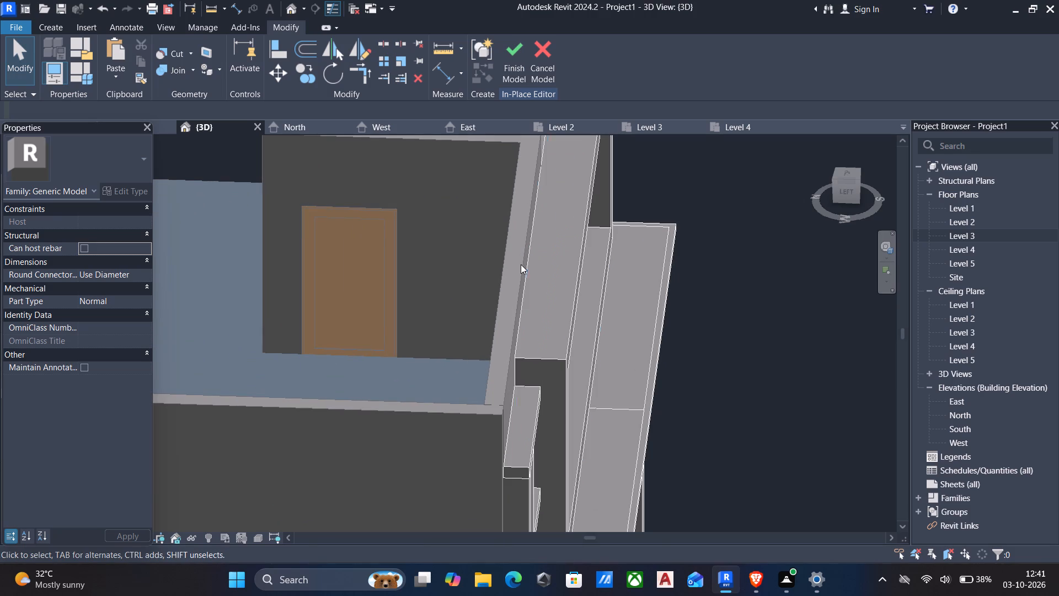
pyautogui.keyDown('shift'); pyautogui.moveTo(521, 258); pyautogui.dragTo(407, 173, button='middle'); pyautogui.keyUp('shift')
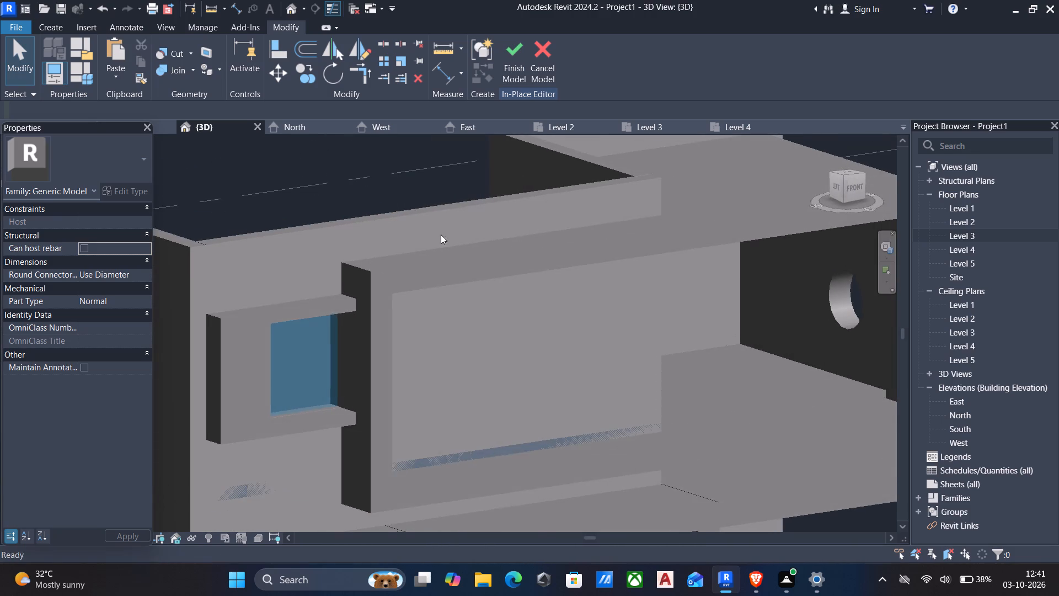
pyautogui.press('Escape')
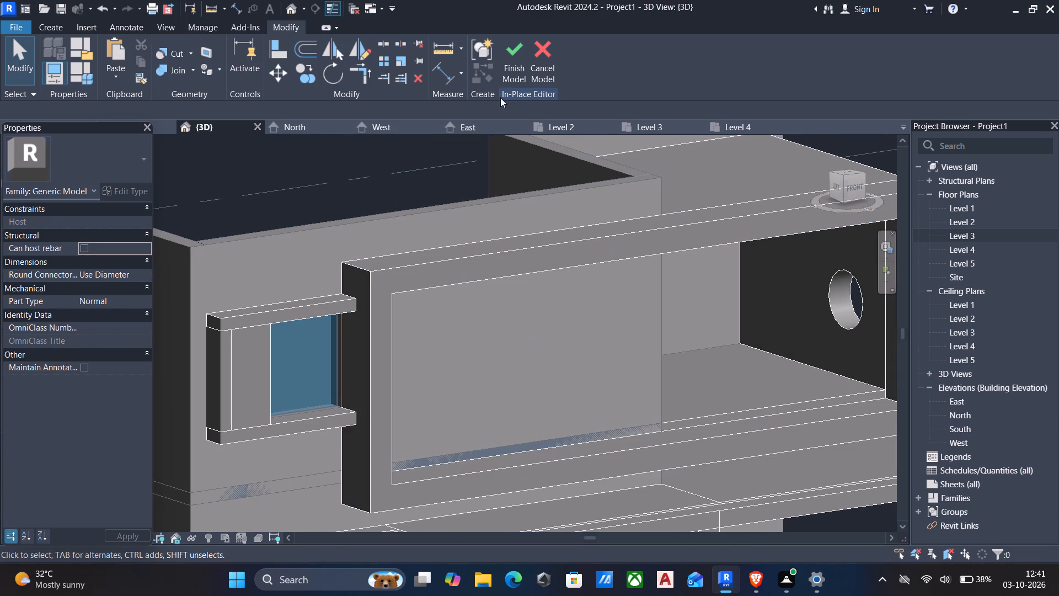
pyautogui.click(512, 29)
pyautogui.click(510, 57)
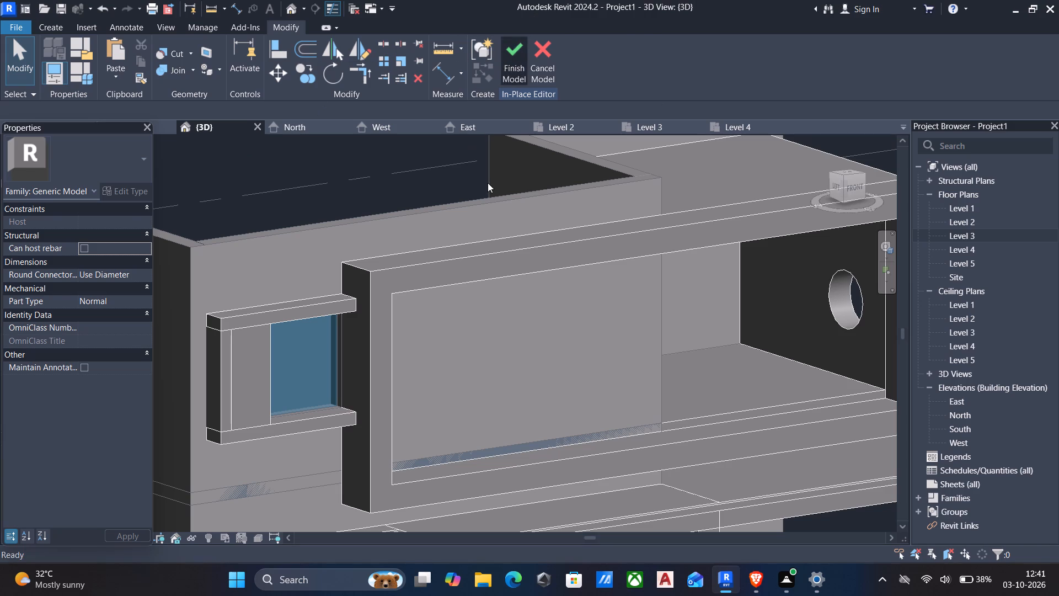
# Stretch the top of the Level 3 curtain wall in the framed recess above the front wall, to a top offset of about 0' 11".
pyautogui.click(470, 301)
pyautogui.moveTo(518, 271); pyautogui.dragTo(469, 175)
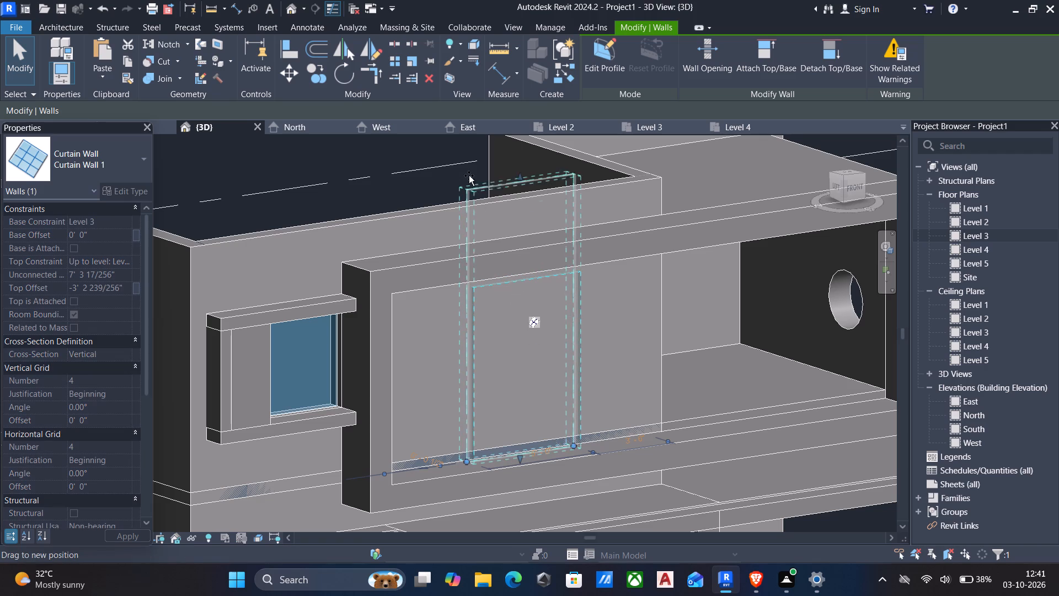
pyautogui.moveTo(469, 175); pyautogui.dragTo(479, 166)
# Examine from above where the raised curtain wall sits within the front wall's thickness.
pyautogui.scroll(-1, 417, 215)
pyautogui.keyDown('shift'); pyautogui.moveTo(417, 216); pyautogui.dragTo(496, 341, button='middle'); pyautogui.keyUp('shift')
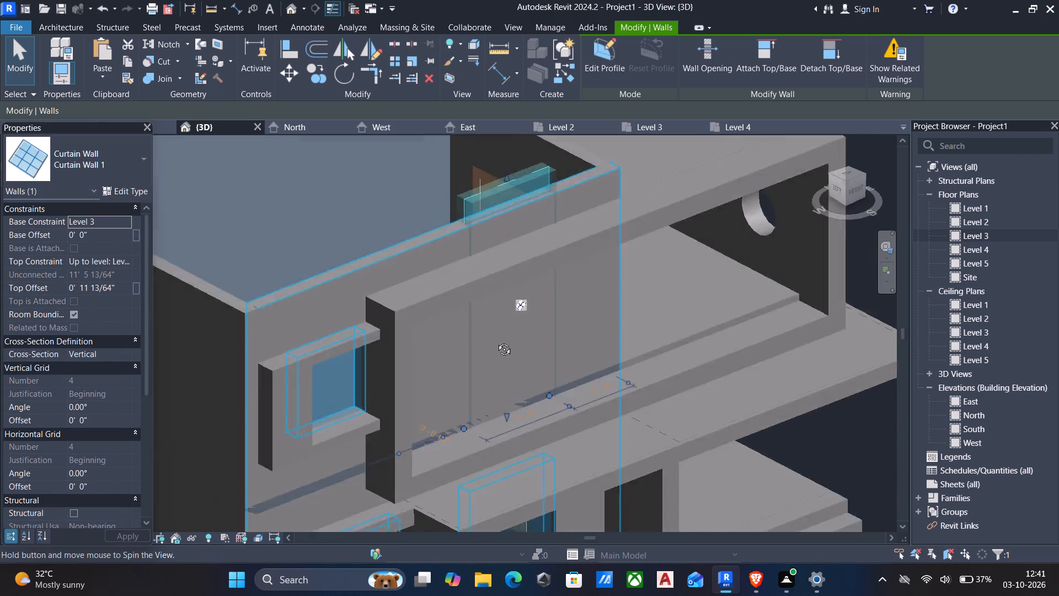
pyautogui.keyDown('shift'); pyautogui.moveTo(496, 341); pyautogui.dragTo(563, 374, button='middle'); pyautogui.keyUp('shift')
pyautogui.scroll(2, 511, 260)
pyautogui.press('Escape')
pyautogui.scroll(3, 532, 263)
pyautogui.keyDown('shift'); pyautogui.moveTo(528, 267); pyautogui.dragTo(473, 310, button='middle'); pyautogui.keyUp('shift')
pyautogui.keyDown('shift'); pyautogui.scroll(1, 505, 282); pyautogui.keyUp('shift')
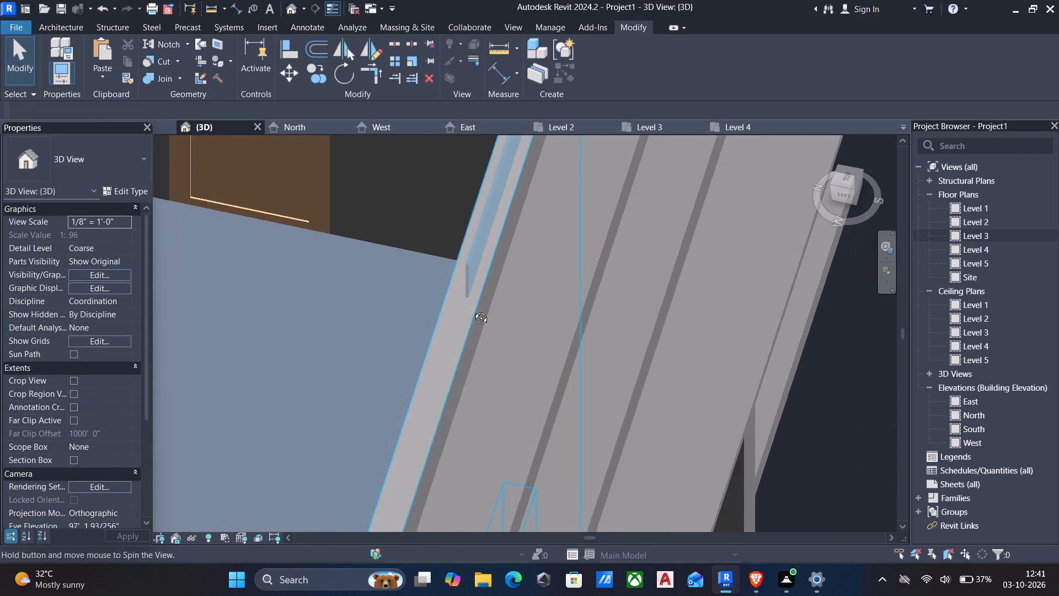
pyautogui.keyDown('shift'); pyautogui.moveTo(473, 310); pyautogui.dragTo(473, 310, button='middle'); pyautogui.keyUp('shift')
pyautogui.scroll(-3, 464, 310)
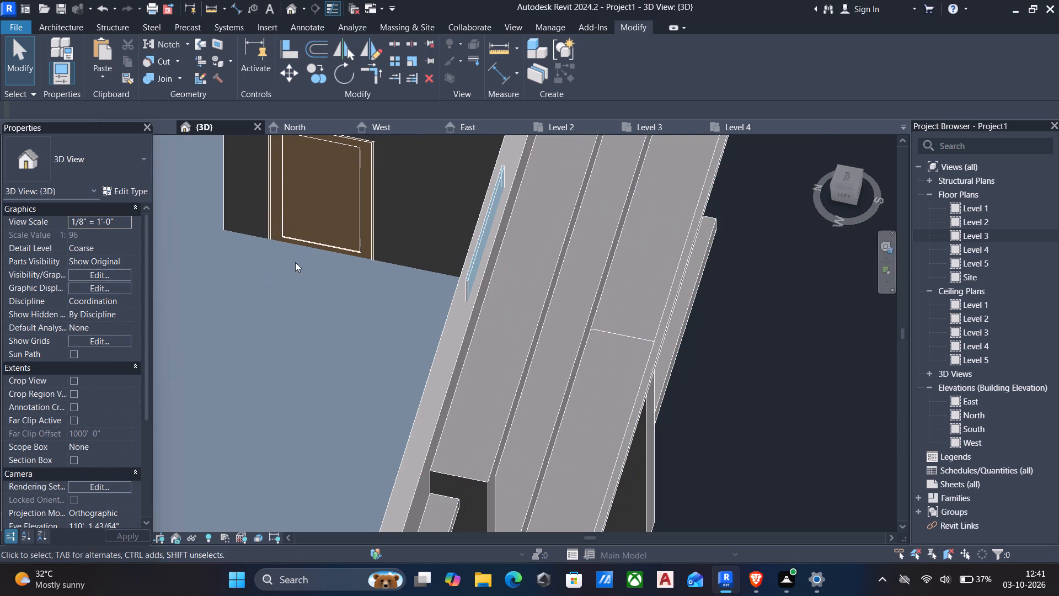
# Cut the 9" front wall with the Level 3 curtain wall in the framed recess using Cut Geometry.
pyautogui.click(151, 66)
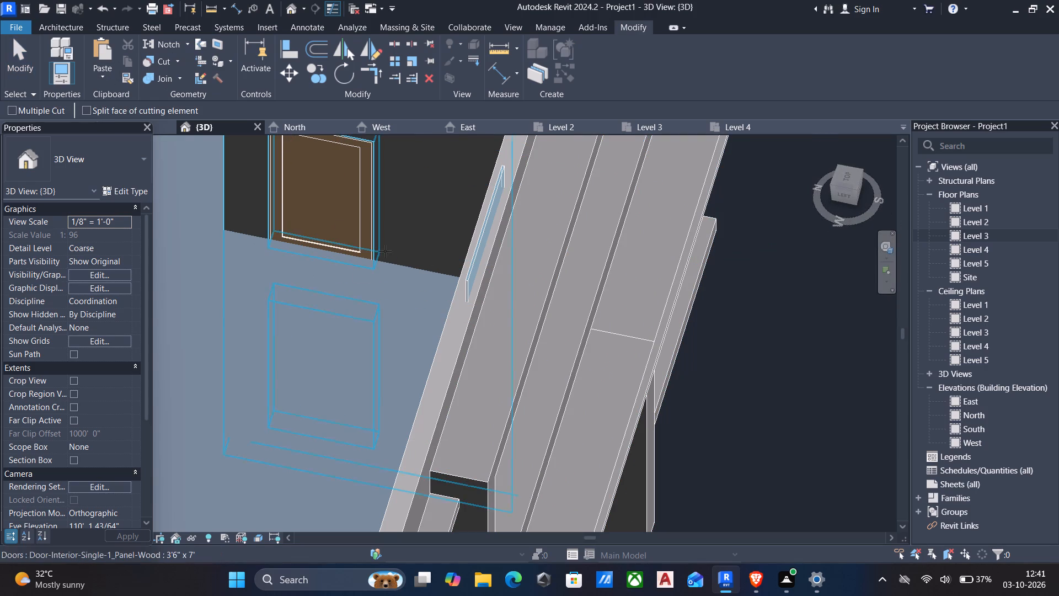
pyautogui.click(445, 347)
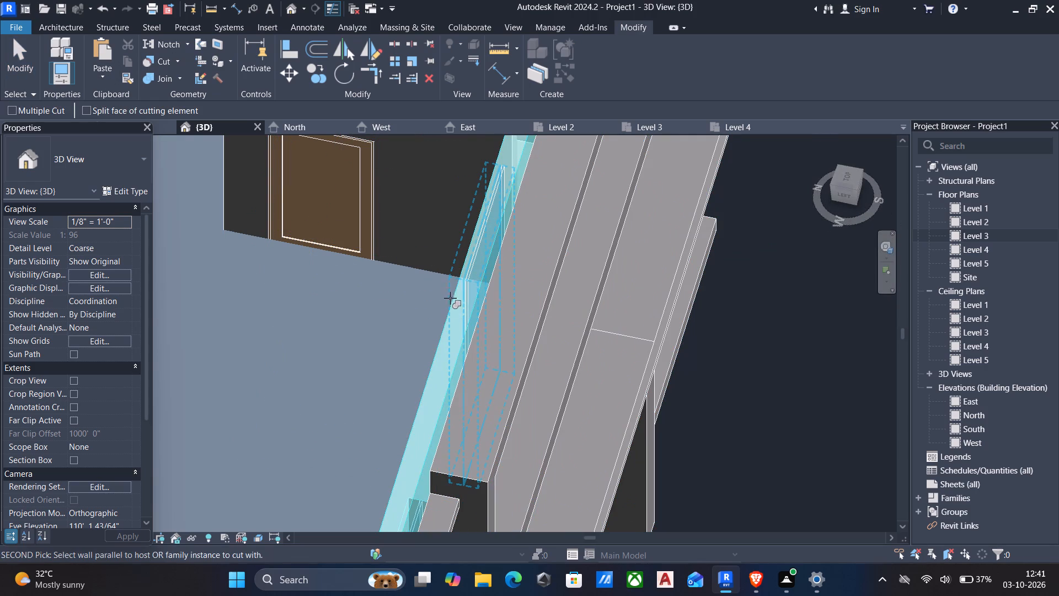
pyautogui.click(470, 274)
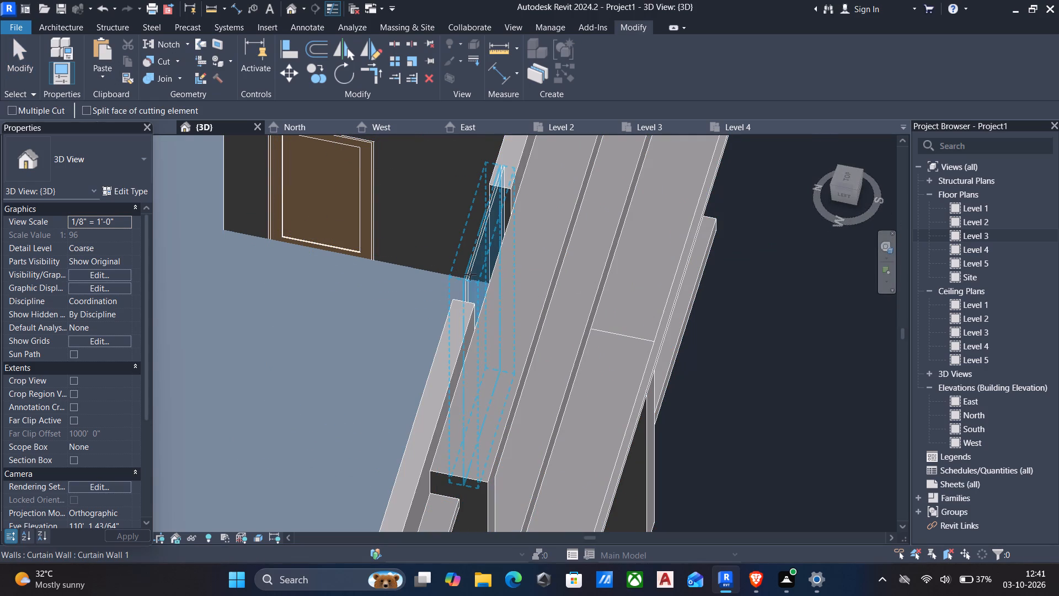
pyautogui.press('Escape')
pyautogui.scroll(-3, 502, 293)
pyautogui.keyDown('shift'); pyautogui.moveTo(518, 297); pyautogui.dragTo(393, 226, button='middle'); pyautogui.keyUp('shift')
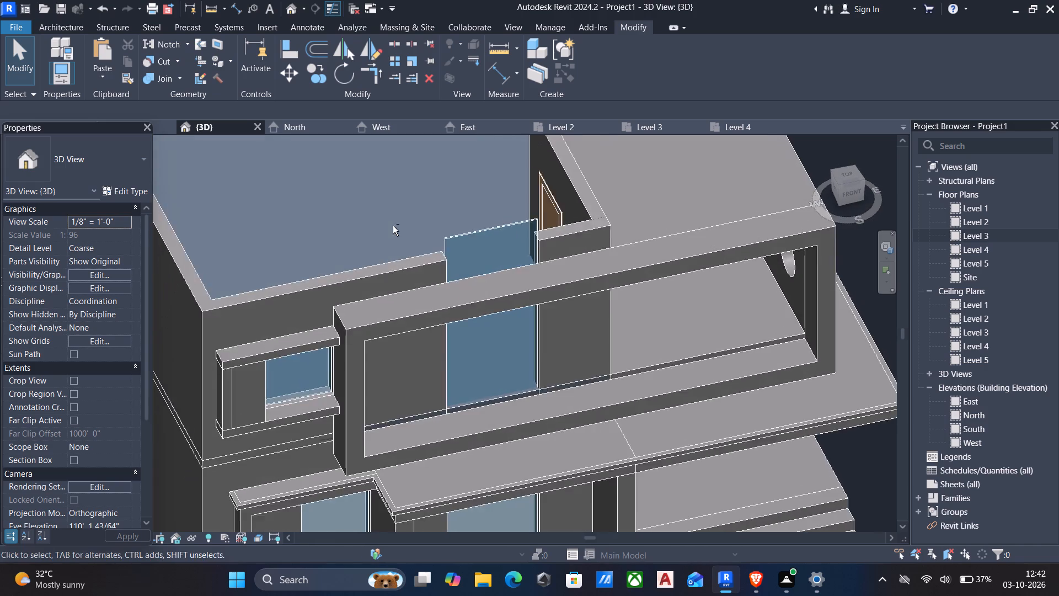
pyautogui.scroll(-2, 397, 247)
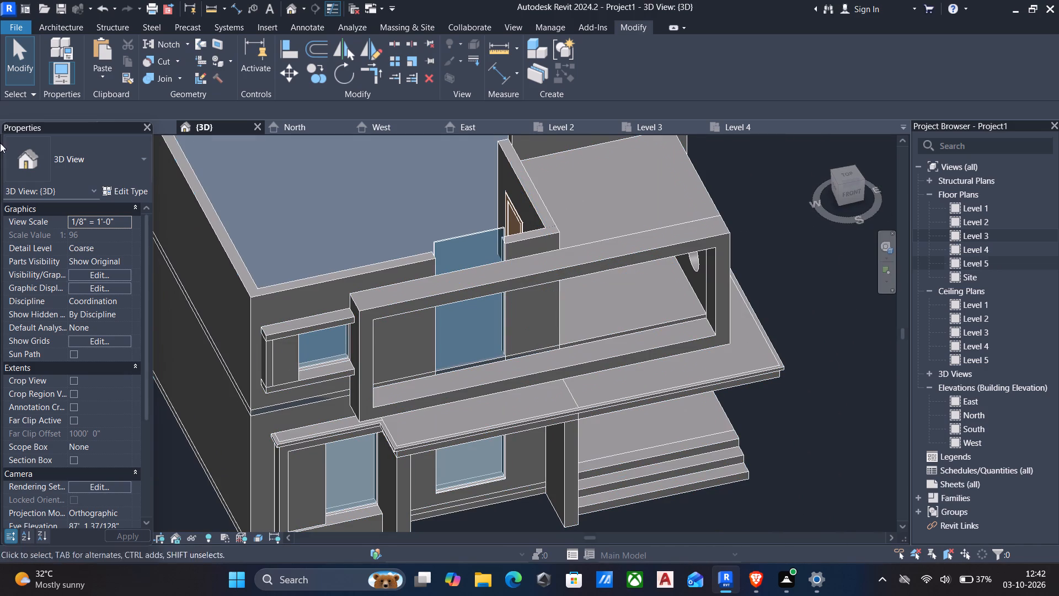
pyautogui.press('Escape')
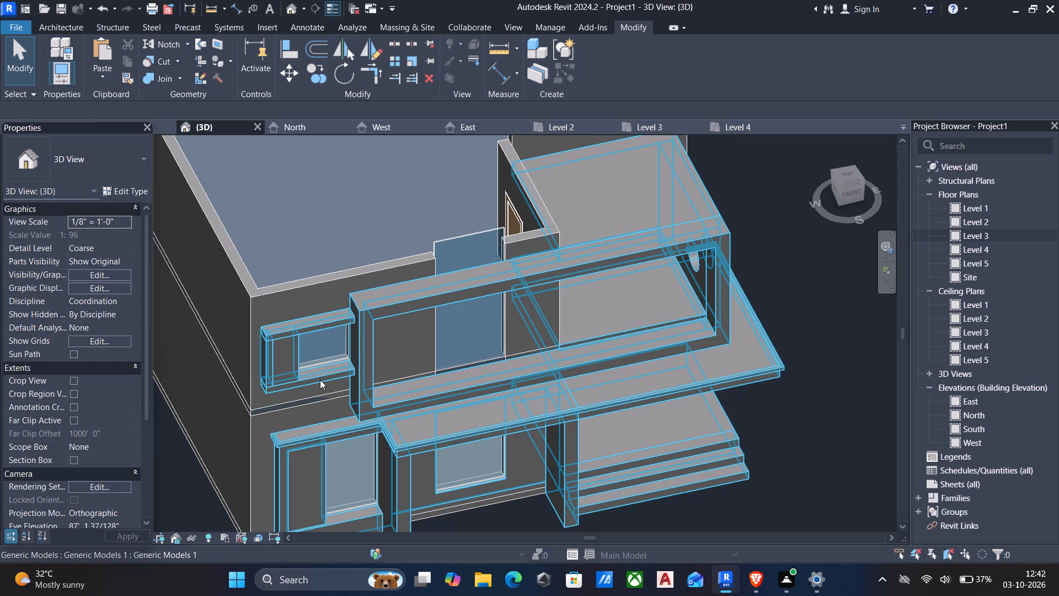
pyautogui.press('Escape')
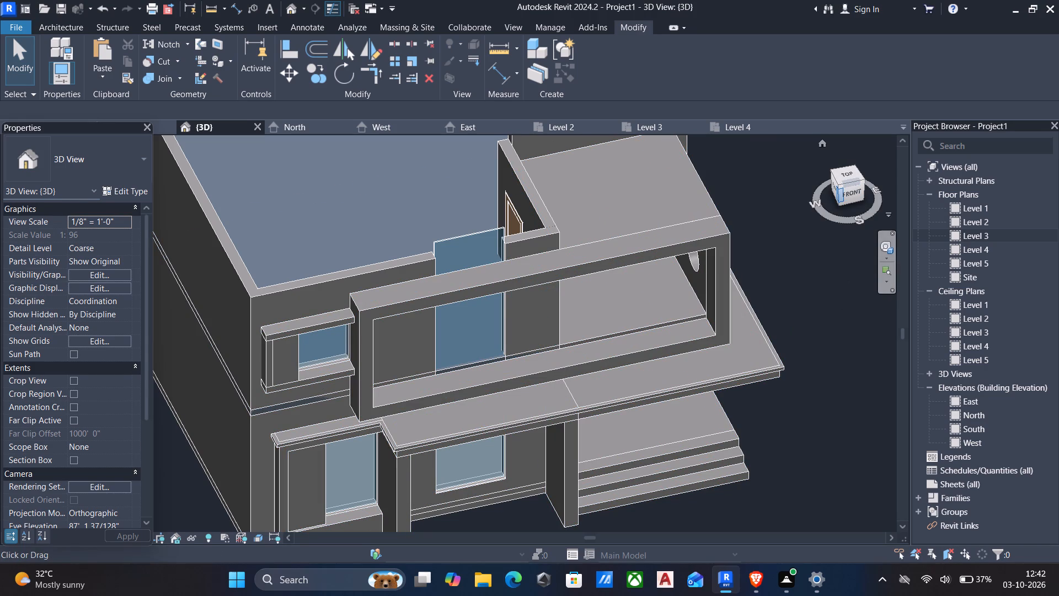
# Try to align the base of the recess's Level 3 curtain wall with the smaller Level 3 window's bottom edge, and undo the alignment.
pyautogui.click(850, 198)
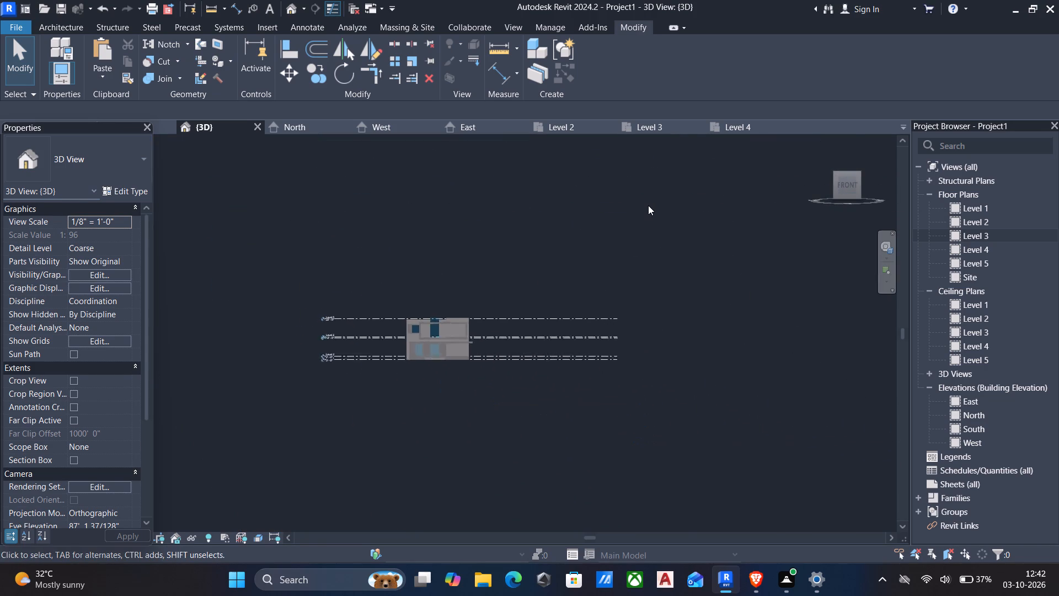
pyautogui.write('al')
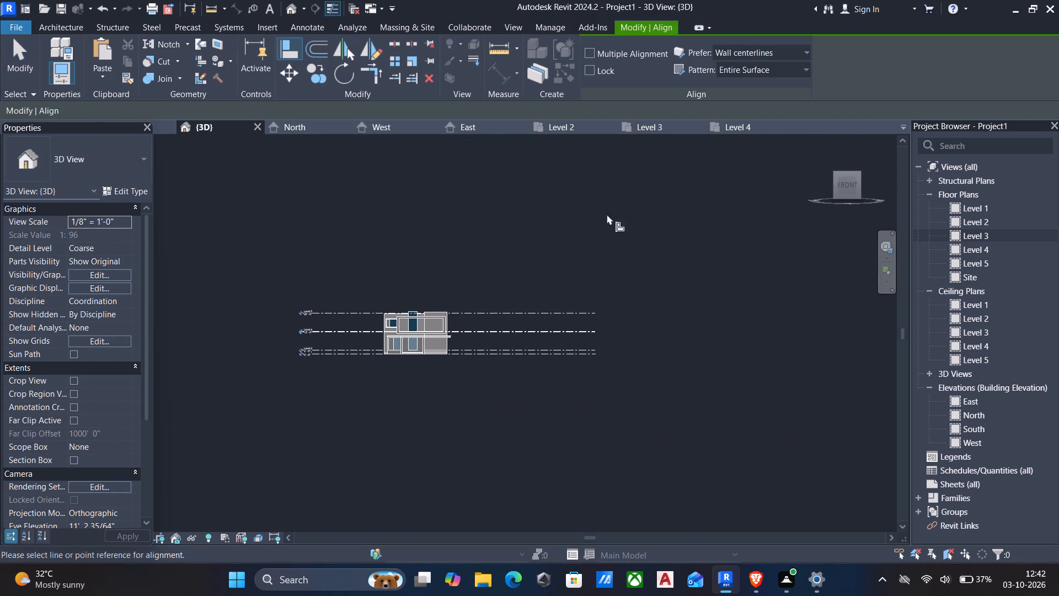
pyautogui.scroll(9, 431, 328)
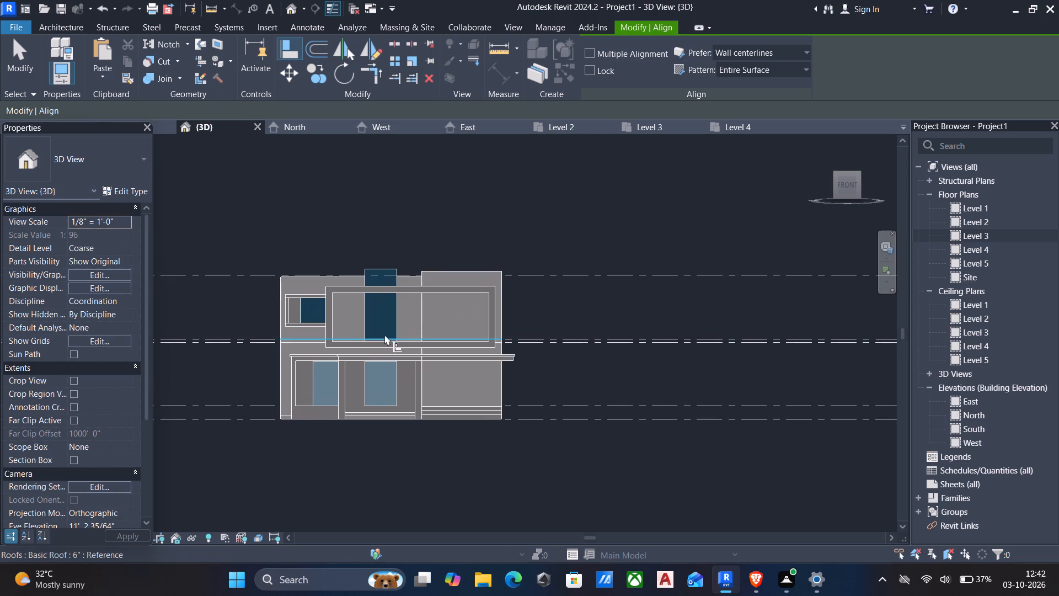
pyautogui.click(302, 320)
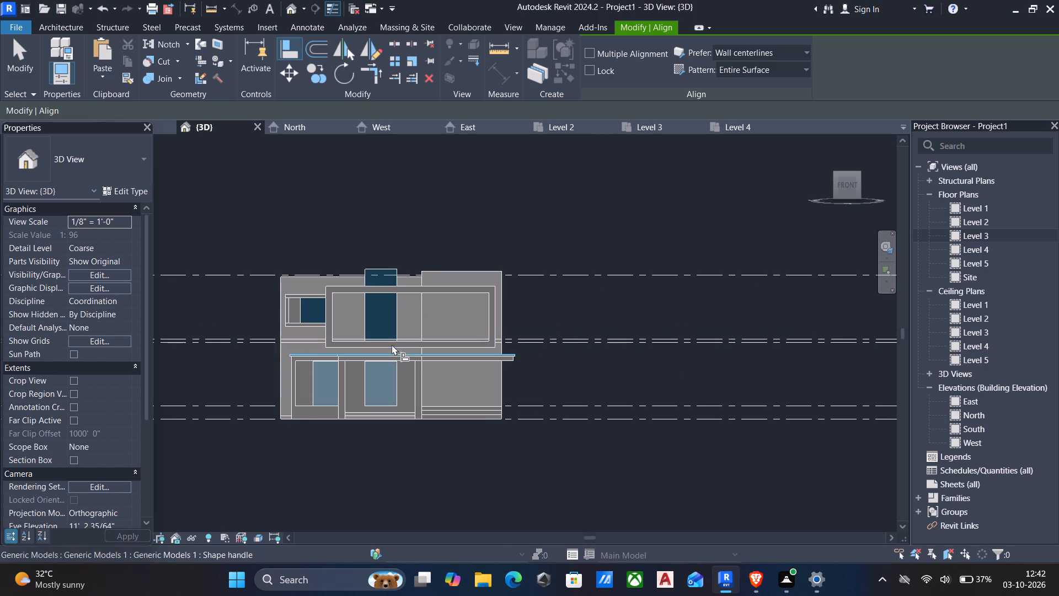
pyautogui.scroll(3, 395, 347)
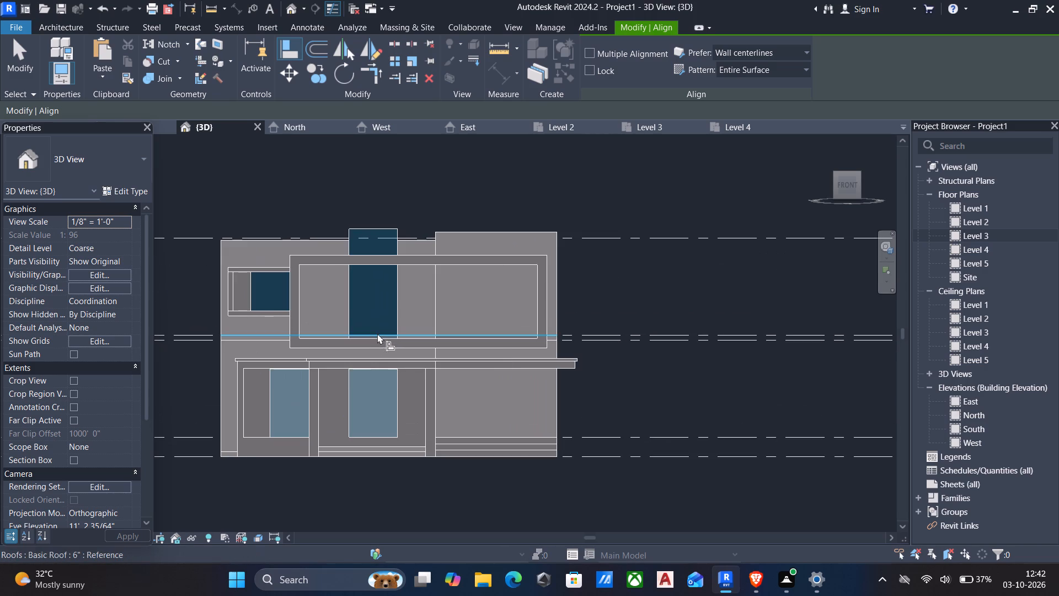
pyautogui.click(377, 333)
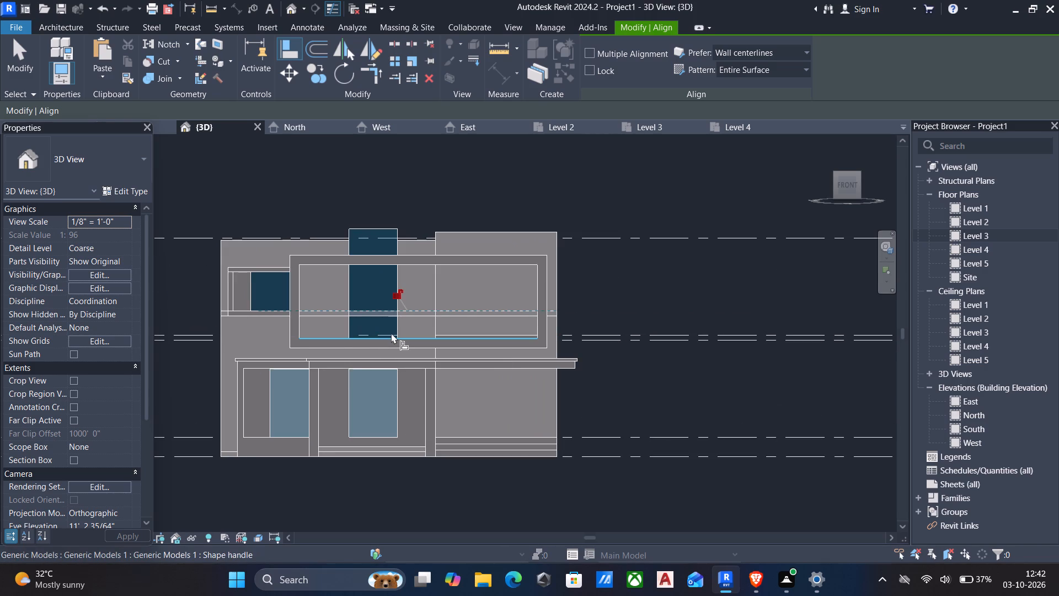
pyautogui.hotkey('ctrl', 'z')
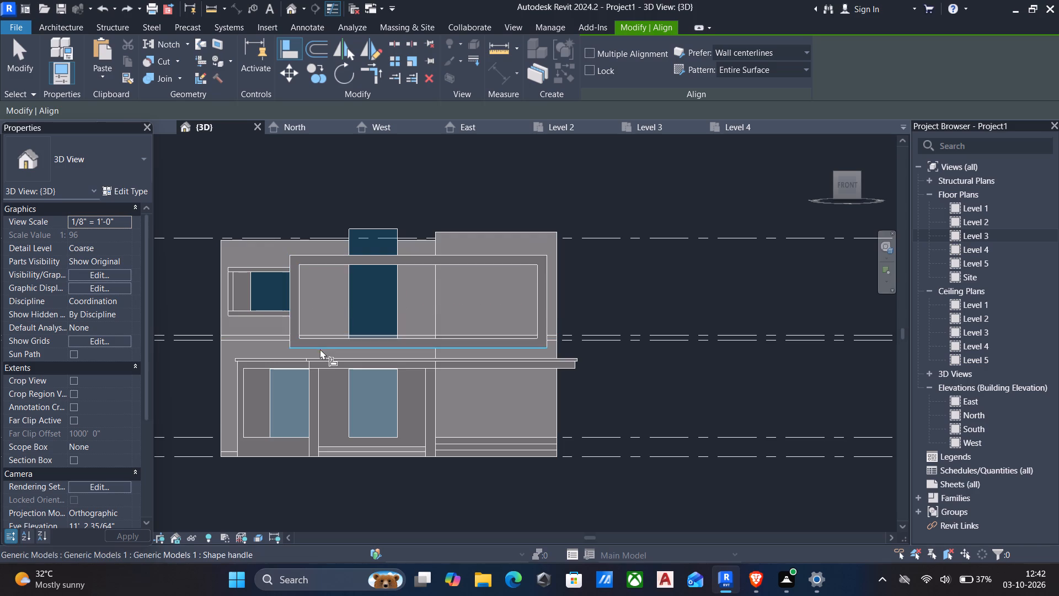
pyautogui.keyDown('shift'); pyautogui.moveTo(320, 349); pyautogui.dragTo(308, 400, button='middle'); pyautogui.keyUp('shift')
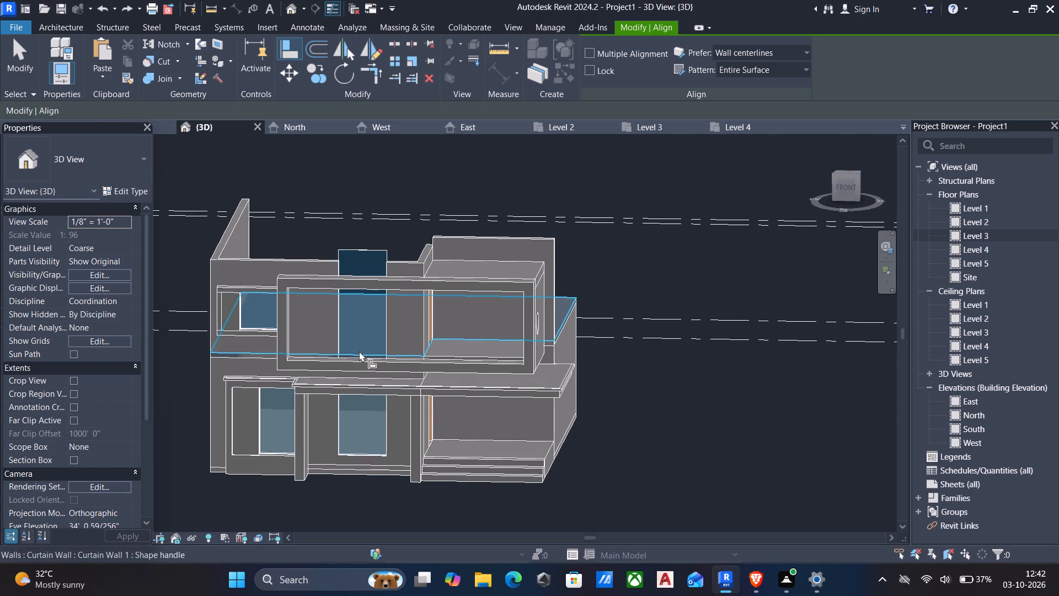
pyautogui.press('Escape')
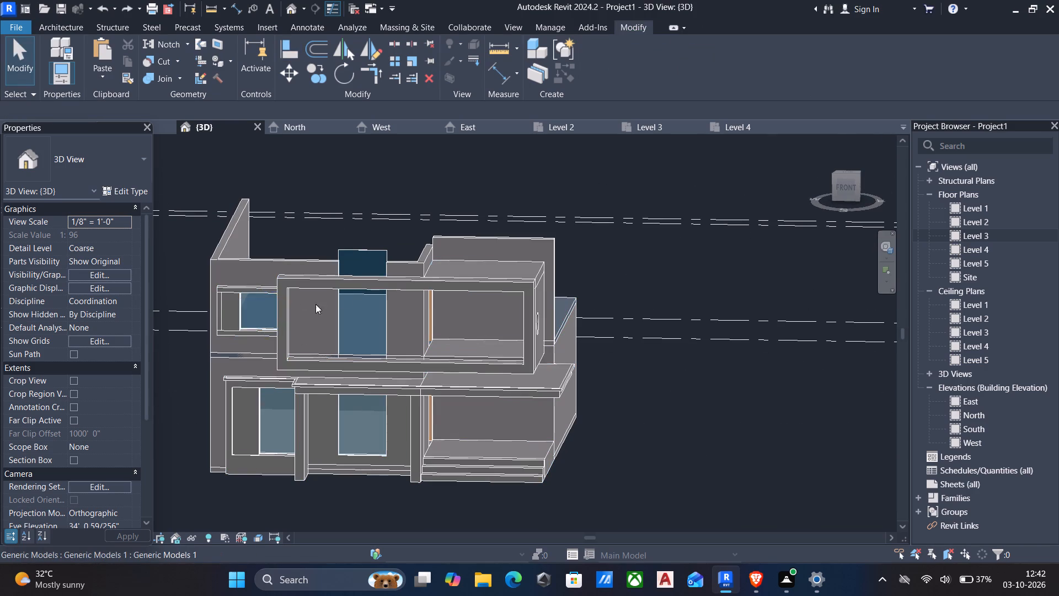
# Lower the top of the Level 3 curtain wall in the framed recess and align it with the smaller Level 3 window's top edge.
pyautogui.click(374, 247)
pyautogui.moveTo(360, 248); pyautogui.dragTo(355, 269)
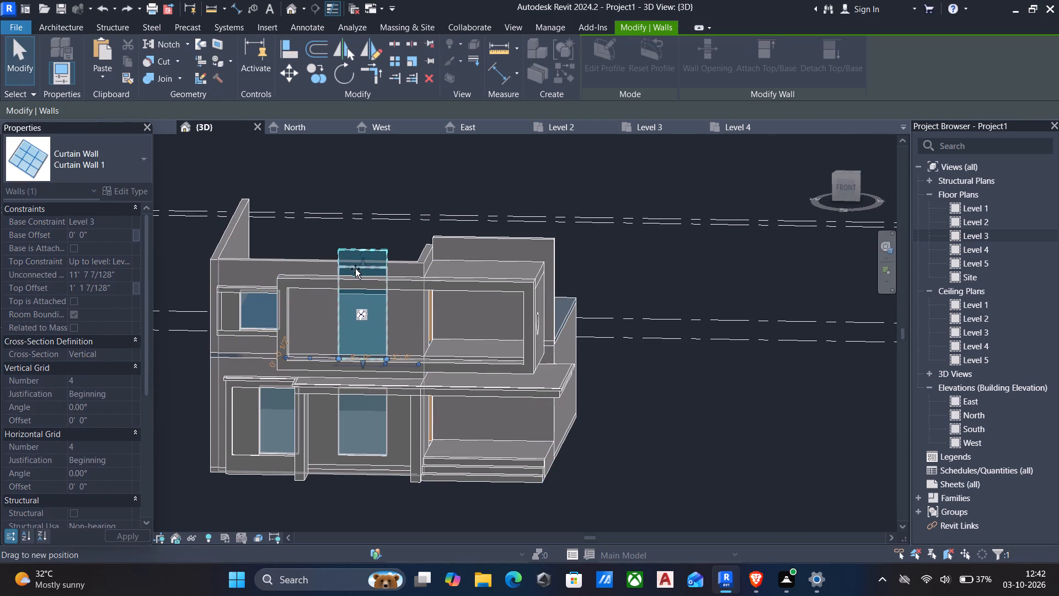
pyautogui.moveTo(355, 269); pyautogui.dragTo(360, 293)
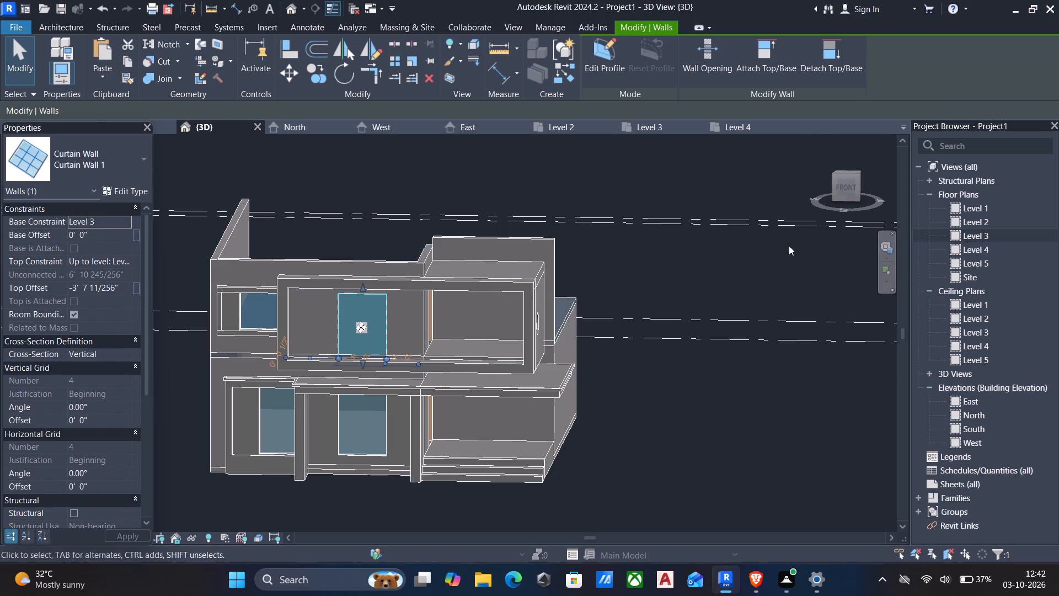
pyautogui.click(843, 191)
pyautogui.scroll(-3, 456, 314)
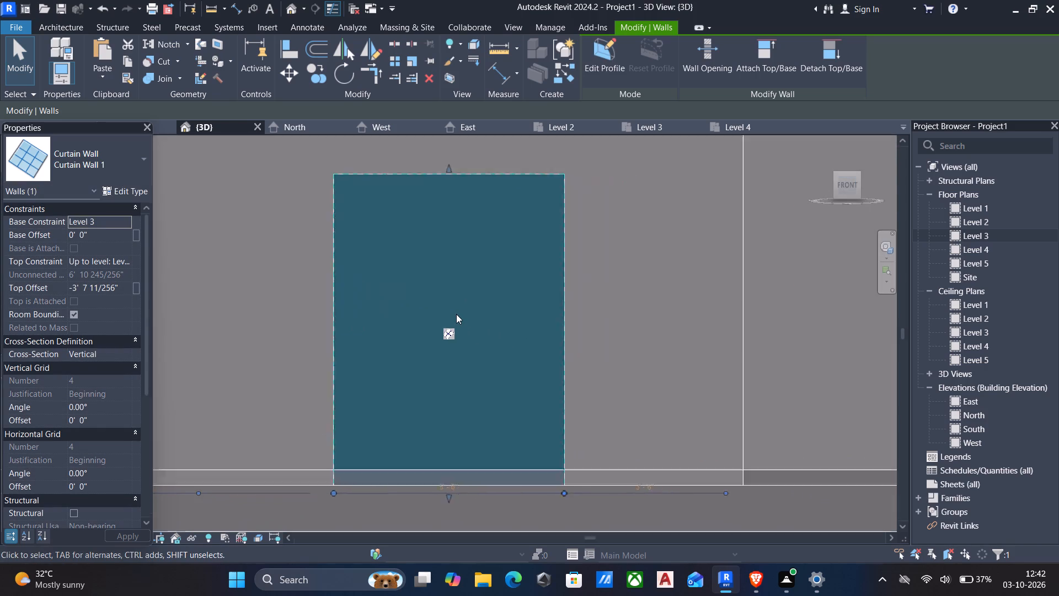
pyautogui.scroll(-4, 456, 314)
pyautogui.moveTo(479, 328); pyautogui.dragTo(535, 328, button='middle')
pyautogui.press('Escape')
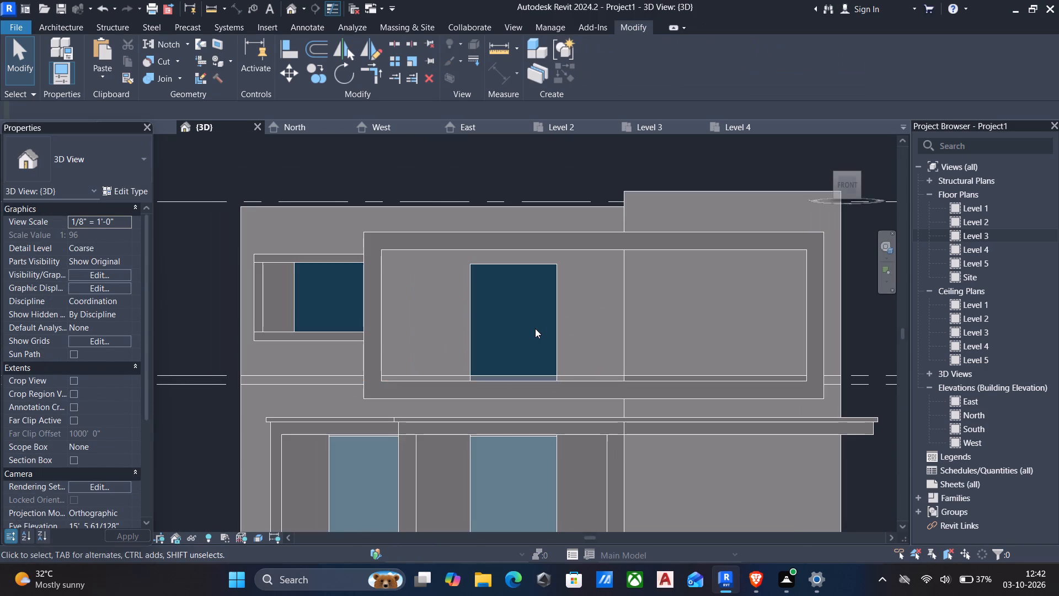
pyautogui.write('al')
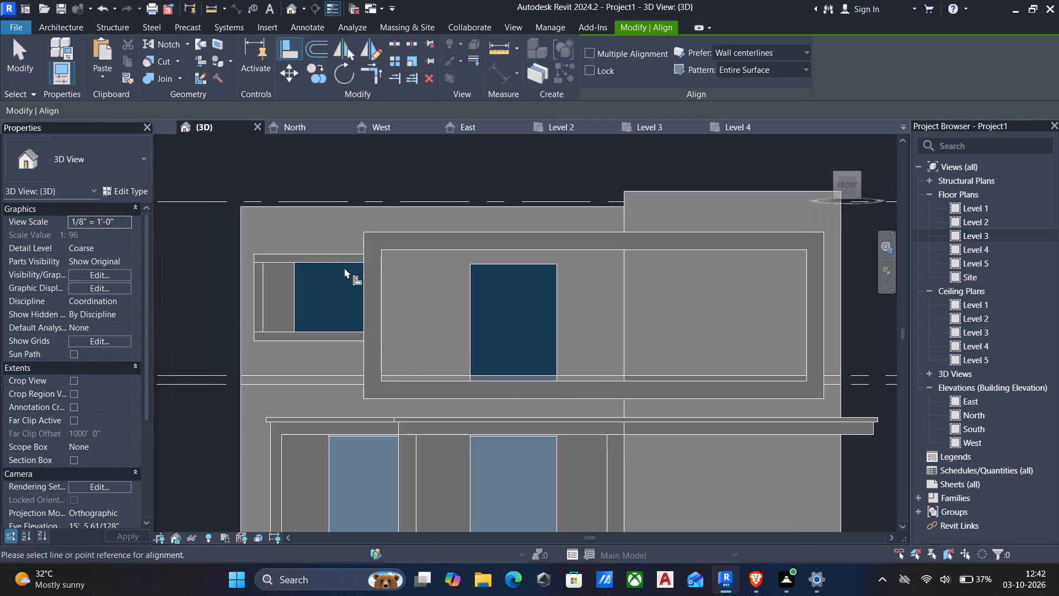
pyautogui.click(335, 261)
pyautogui.click(517, 263)
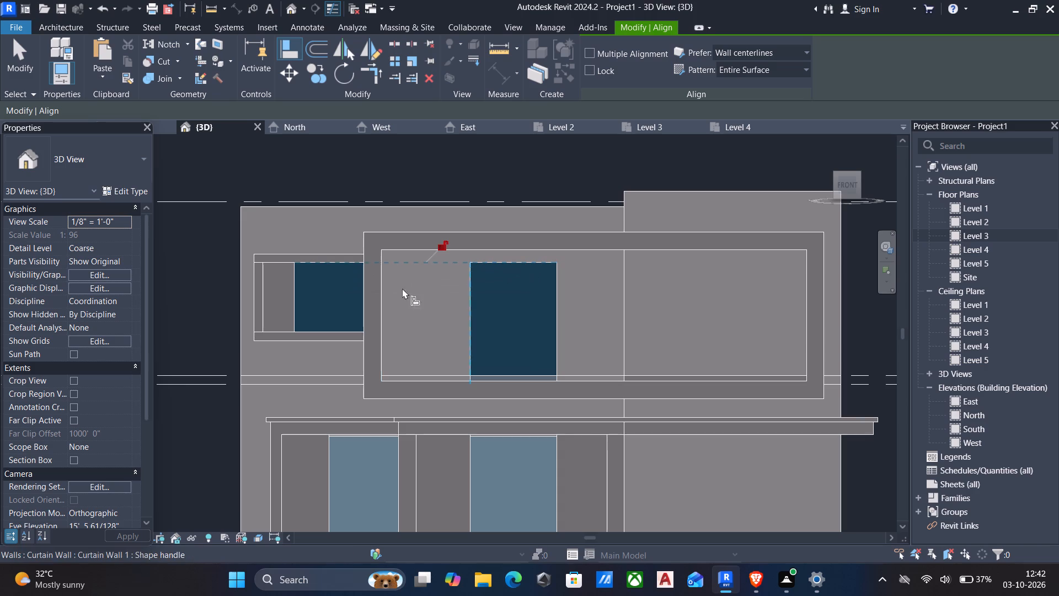
# Align the base of the Level 3 curtain wall in the framed recess with the bottom edge of the smaller Level 3 window.
pyautogui.click(339, 328)
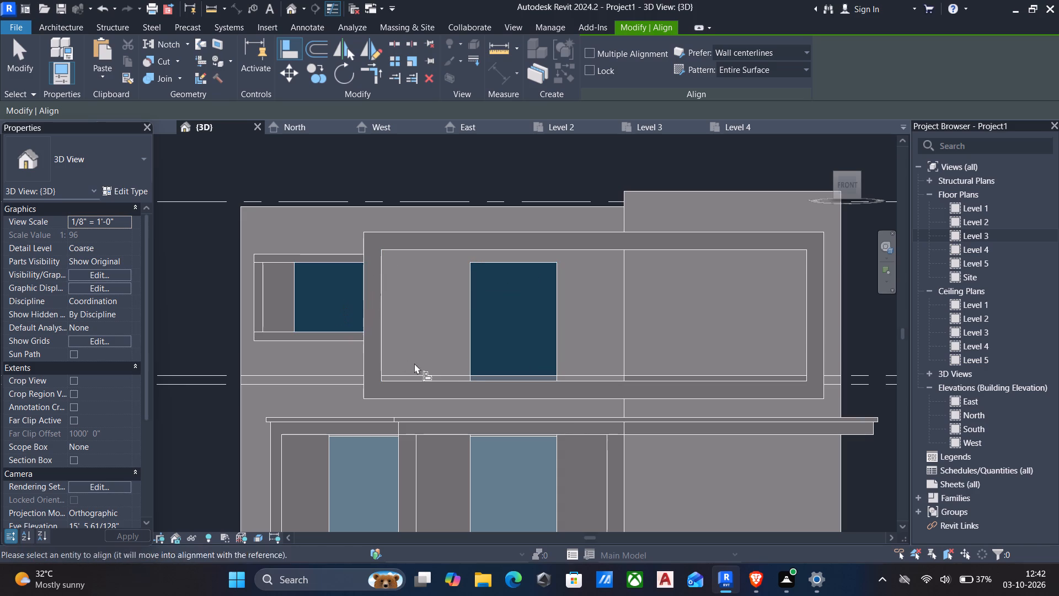
pyautogui.scroll(4, 516, 381)
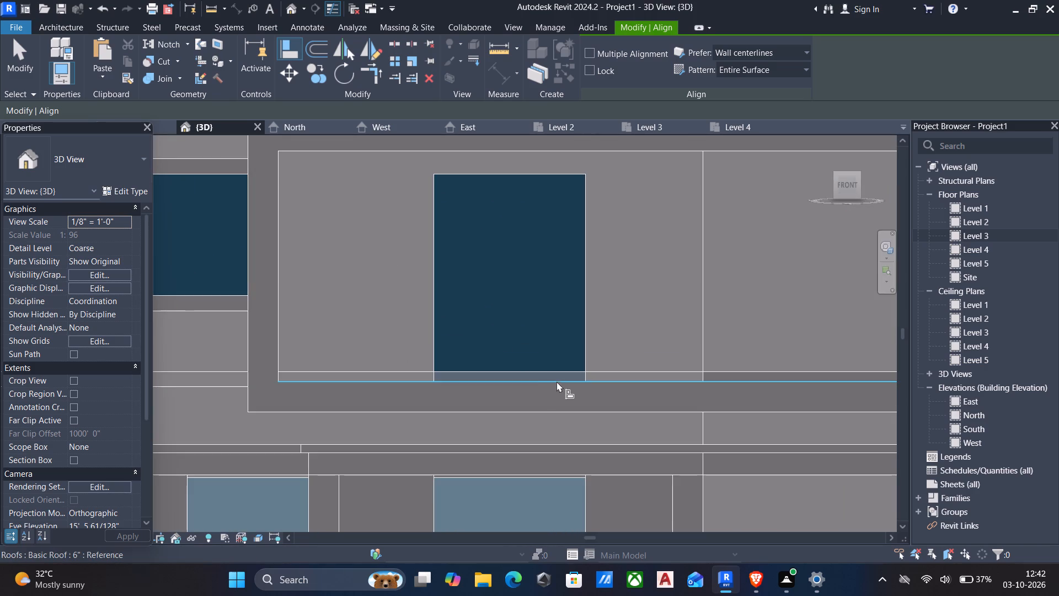
pyautogui.scroll(3, 568, 376)
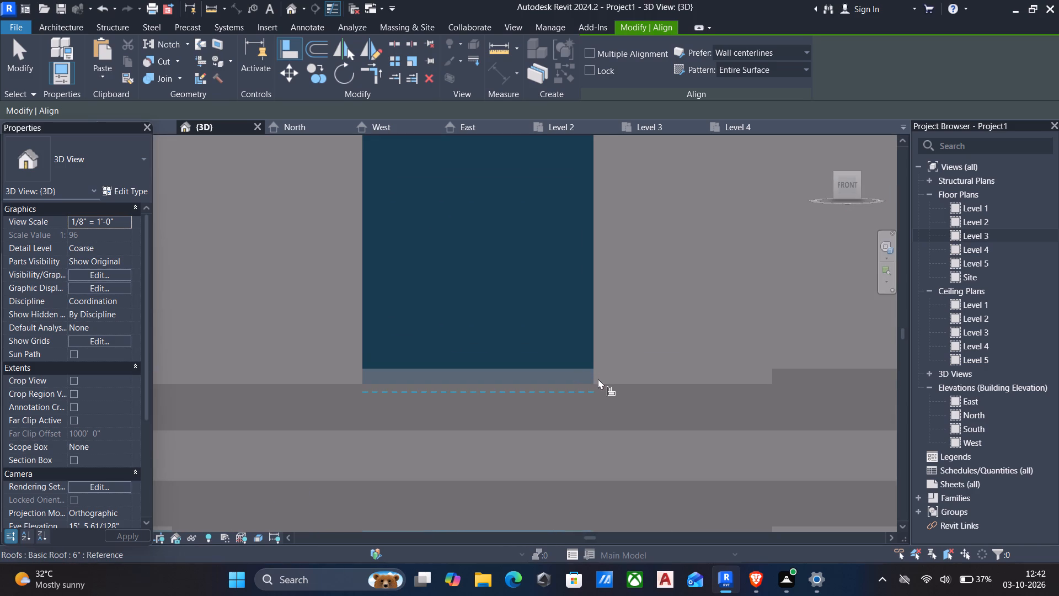
pyautogui.click(598, 379)
pyautogui.scroll(-10, 598, 379)
pyautogui.press('Escape')
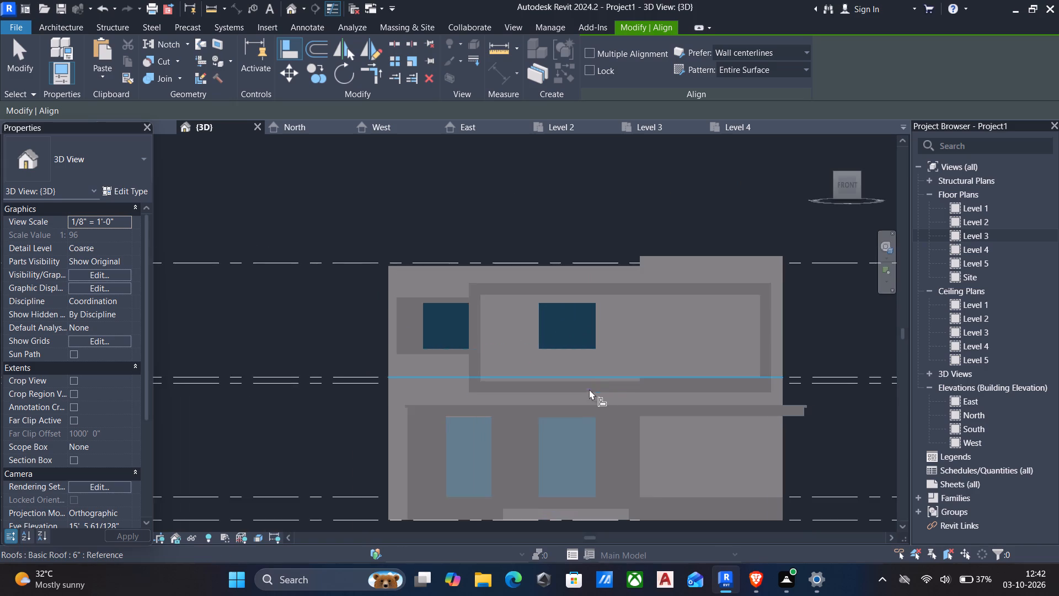
pyautogui.scroll(-5, 588, 393)
pyautogui.scroll(-2, 588, 143)
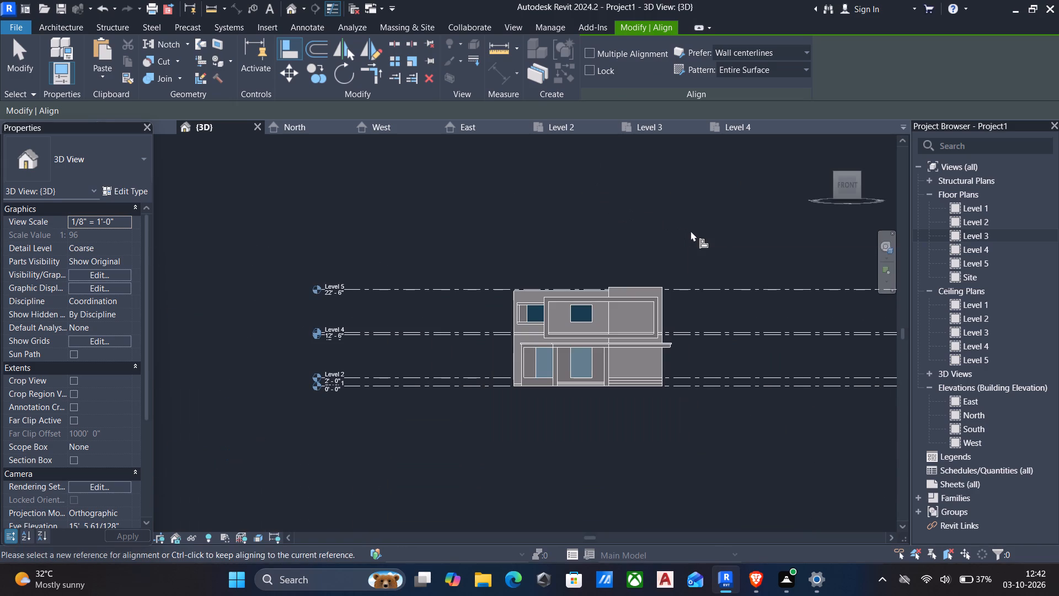
pyautogui.press('Escape')
# Examine the front facade and its aligned Level 3 windows in the 3D view from several angles.
pyautogui.scroll(-1, 692, 231)
pyautogui.keyDown('shift'); pyautogui.moveTo(693, 231); pyautogui.dragTo(581, 356, button='middle'); pyautogui.keyUp('shift')
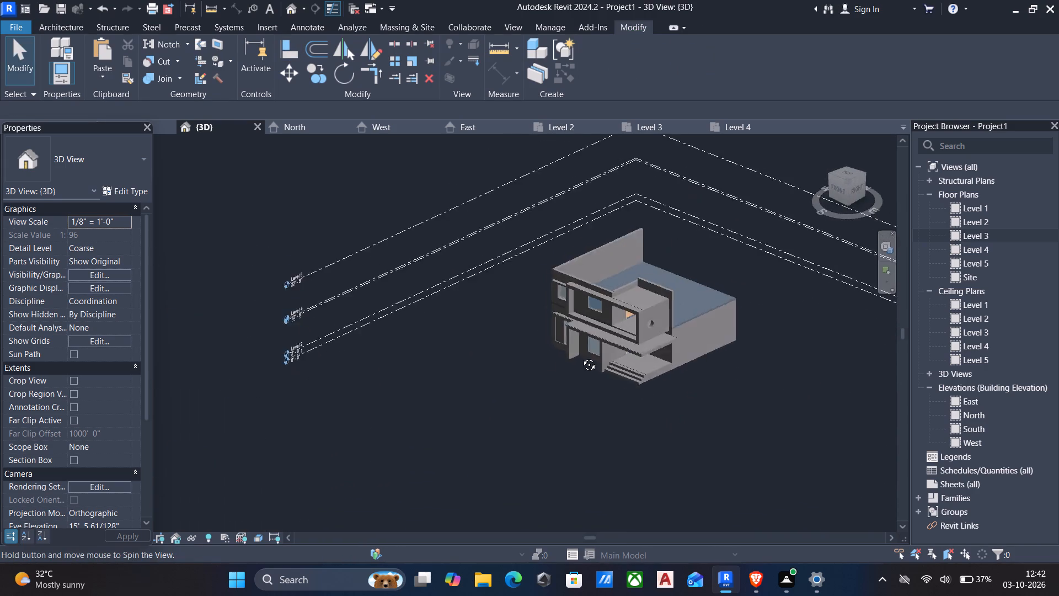
pyautogui.keyDown('shift'); pyautogui.moveTo(581, 356); pyautogui.dragTo(743, 317, button='middle'); pyautogui.keyUp('shift')
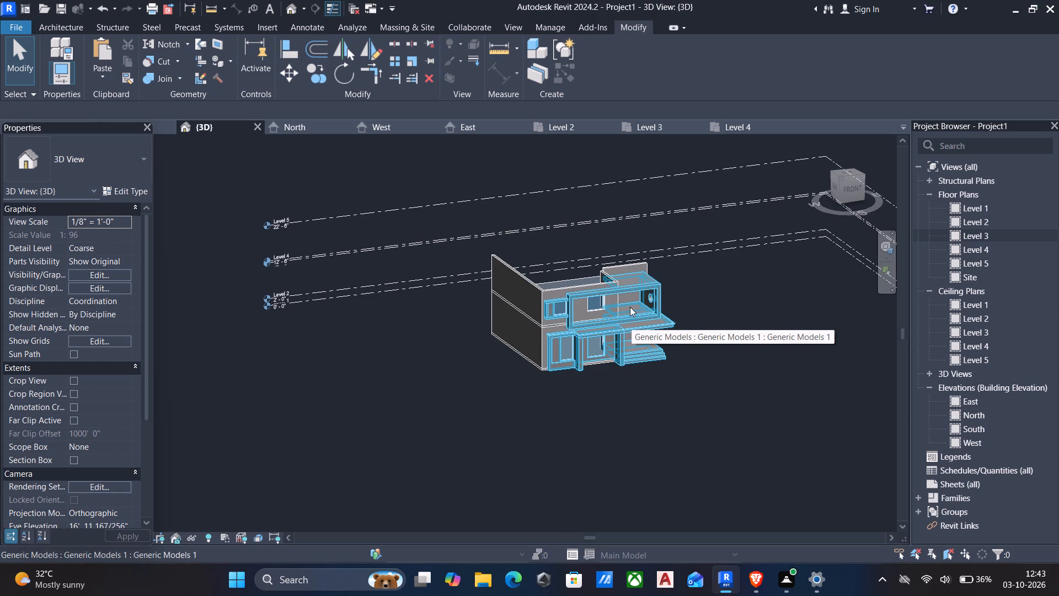
pyautogui.scroll(-1, 638, 314)
pyautogui.keyDown('shift'); pyautogui.moveTo(638, 315); pyautogui.dragTo(605, 306, button='middle'); pyautogui.keyUp('shift')
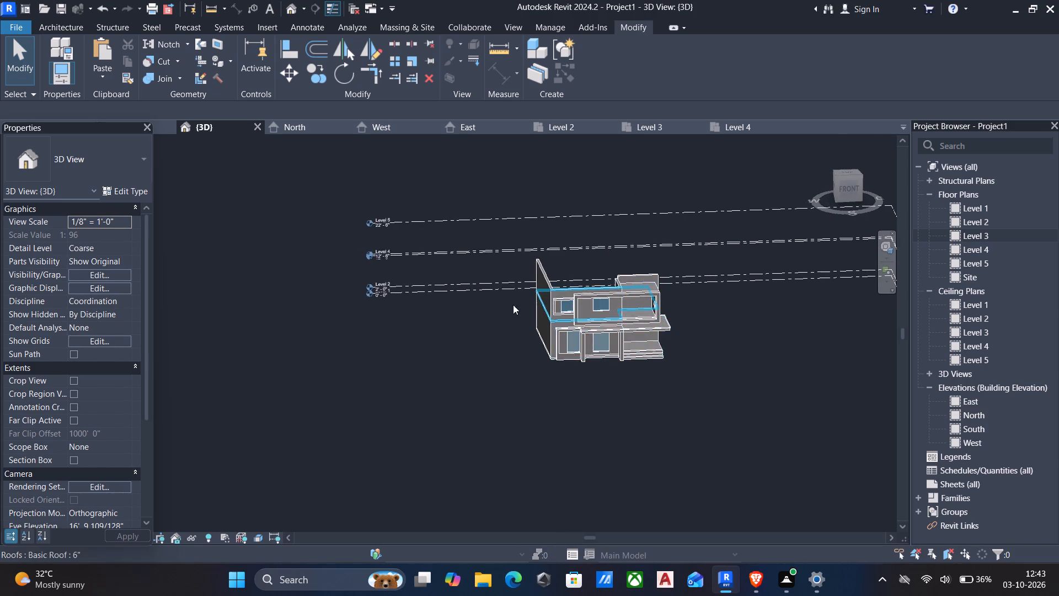
pyautogui.scroll(4, 505, 306)
pyautogui.moveTo(520, 290); pyautogui.dragTo(480, 293, button='middle')
pyautogui.scroll(1, 480, 293)
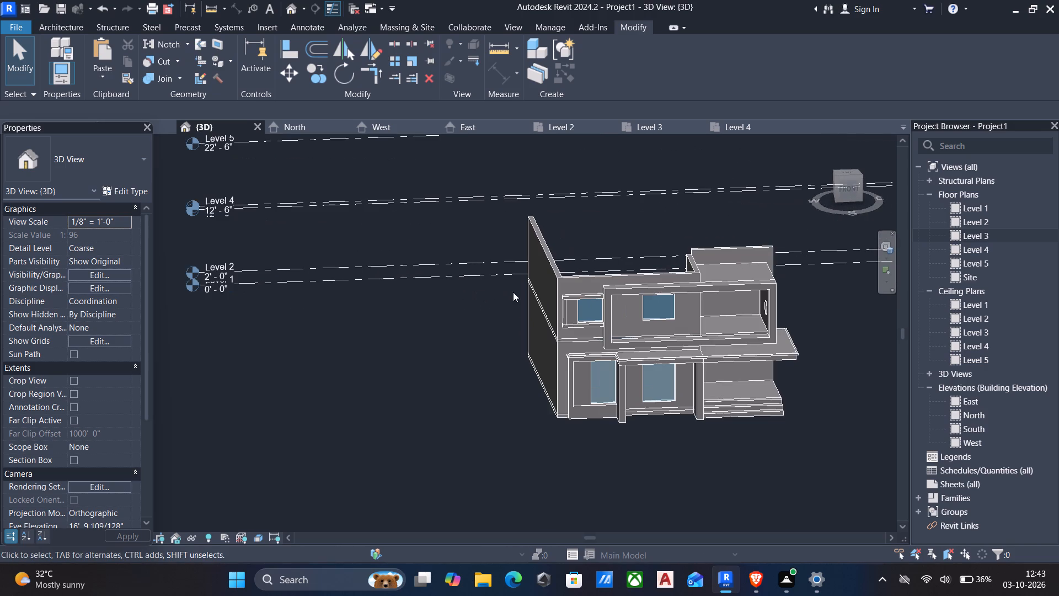
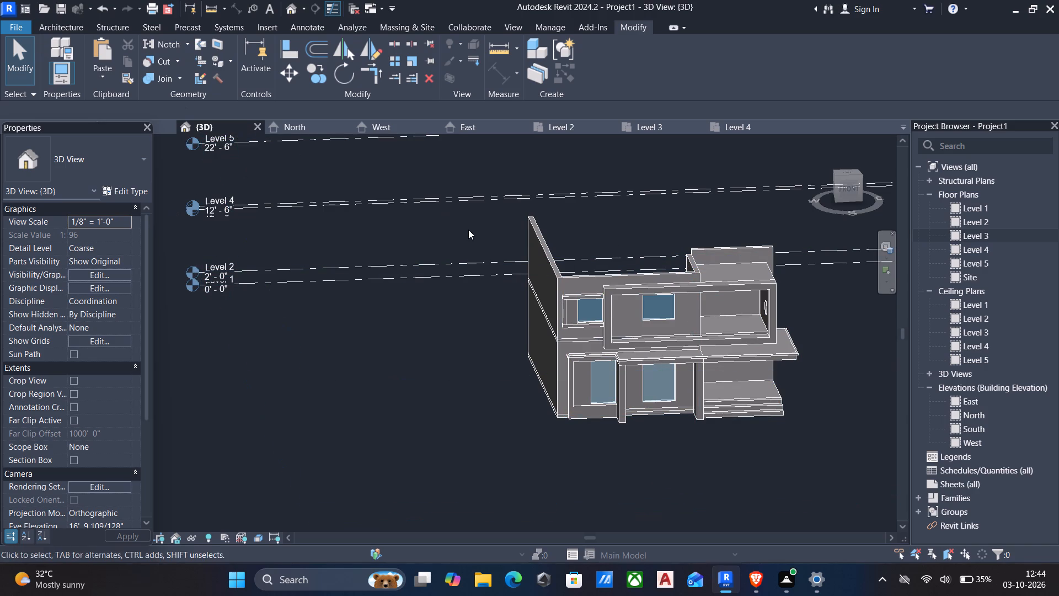
# Start an extrusion in the in-place facade model and sketch a rectangle about 16' wide on the 9" front wall's top, from its roof-side corner.
pyautogui.click(666, 292)
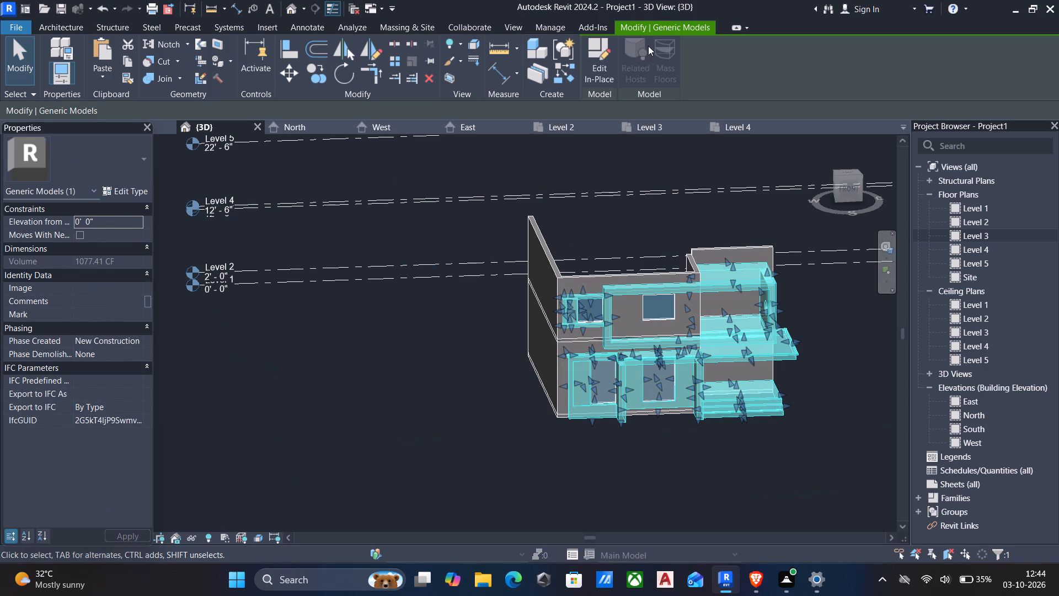
pyautogui.click(605, 50)
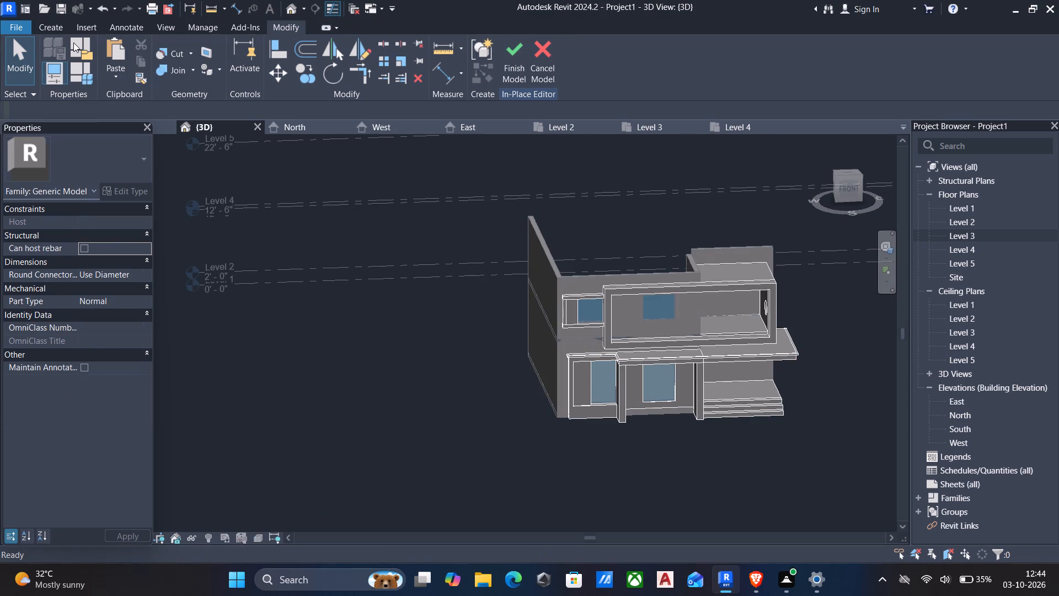
pyautogui.click(51, 25)
pyautogui.click(117, 43)
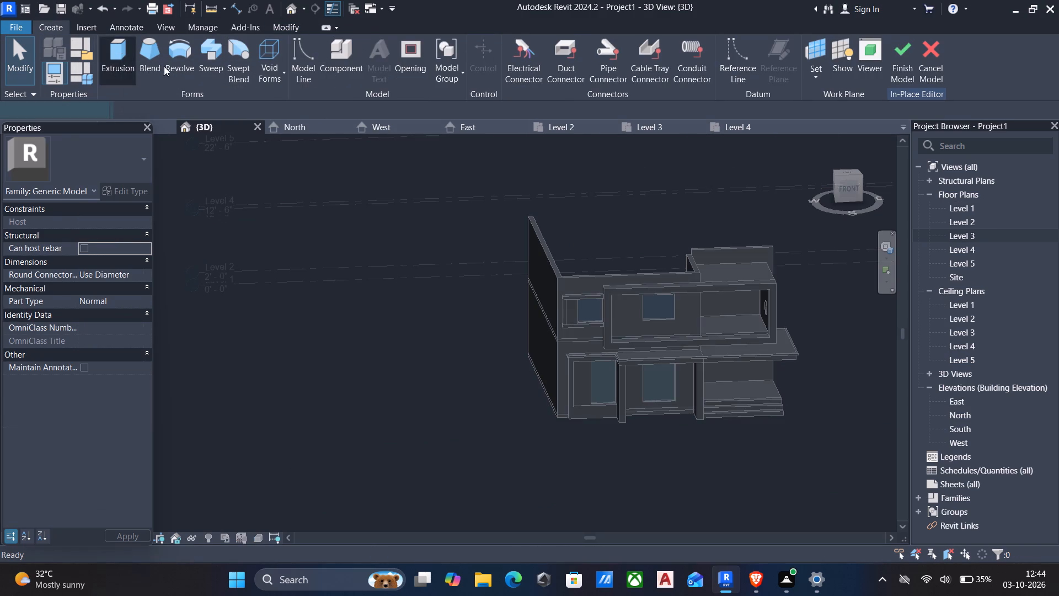
pyautogui.click(627, 73)
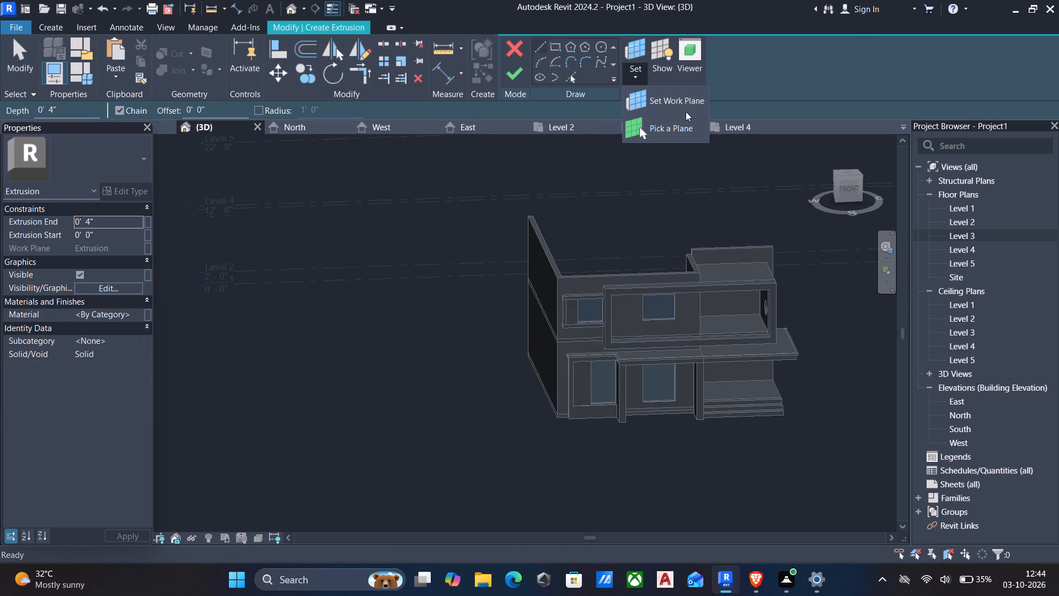
pyautogui.click(689, 125)
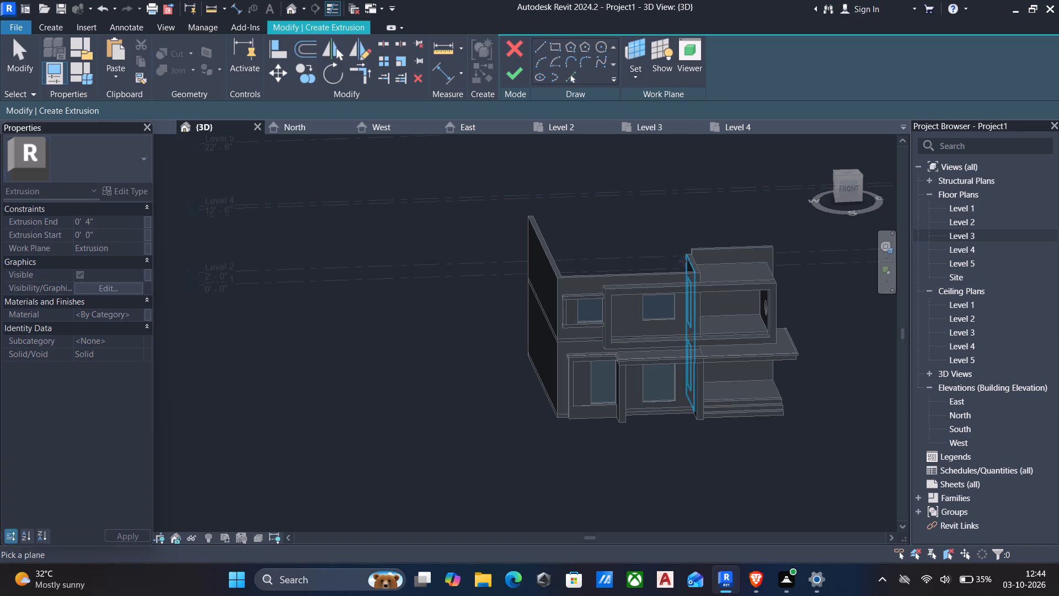
pyautogui.scroll(4, 697, 271)
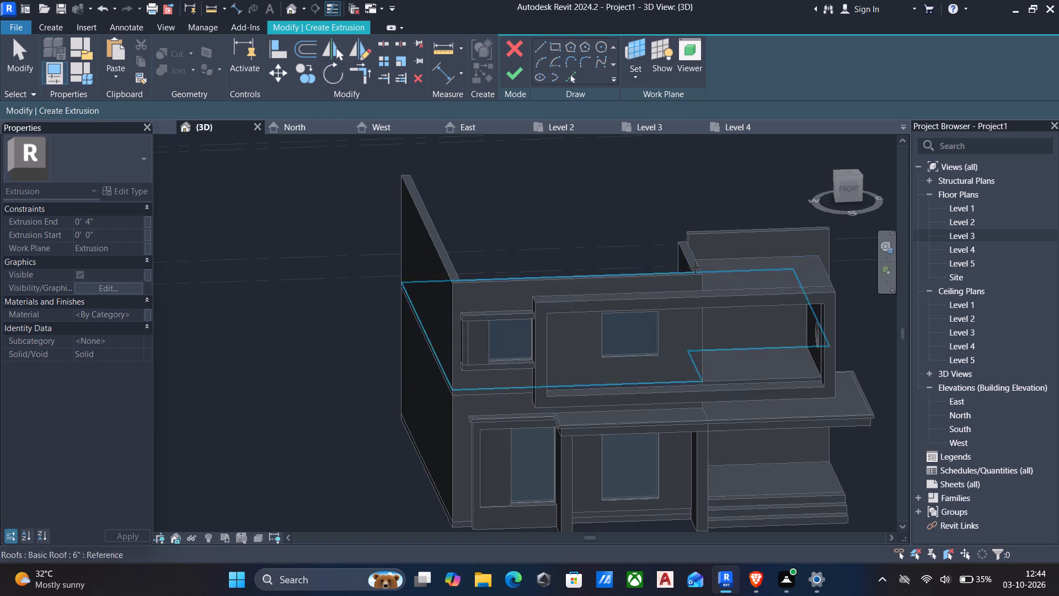
pyautogui.click(687, 254)
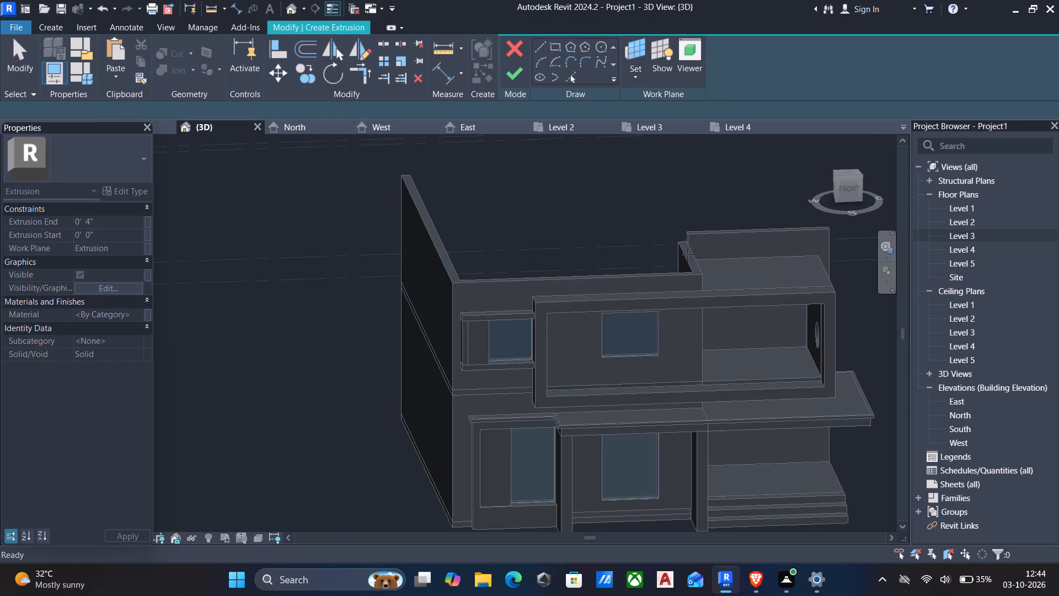
pyautogui.click(551, 46)
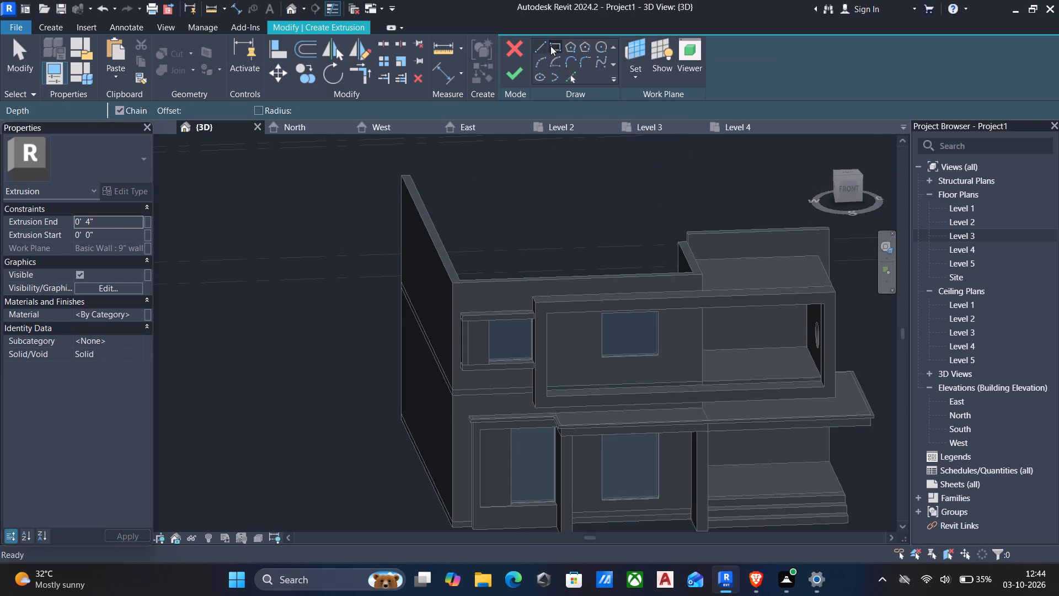
pyautogui.scroll(5, 702, 264)
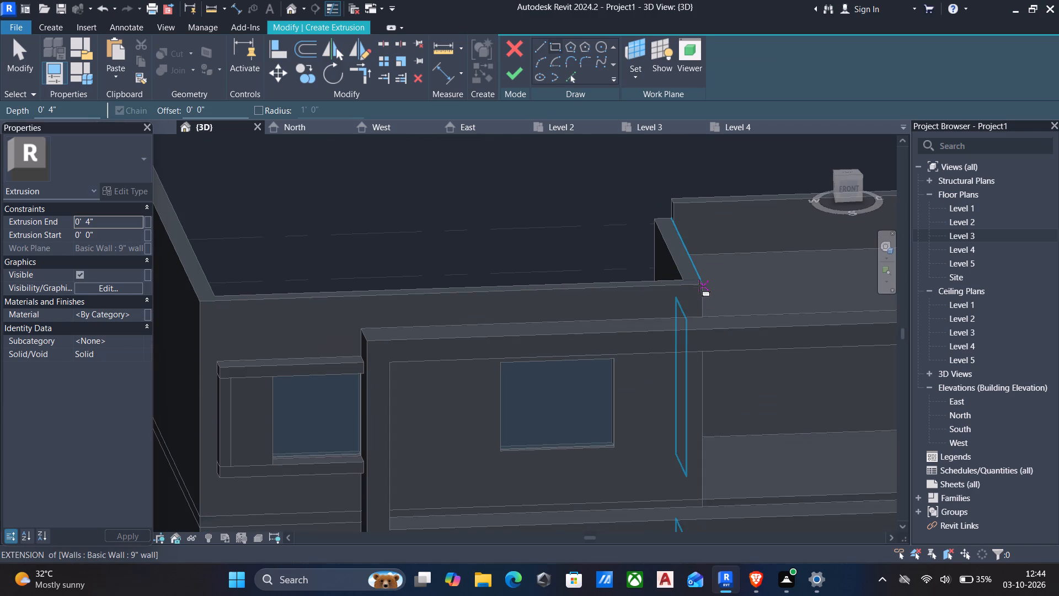
pyautogui.scroll(-3, 699, 286)
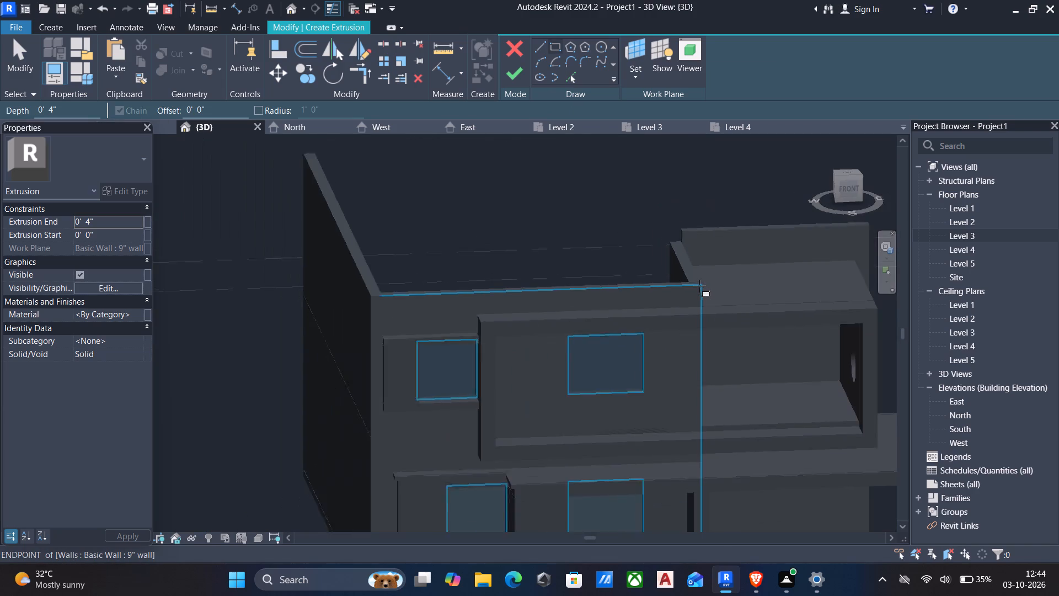
pyautogui.scroll(-1, 699, 286)
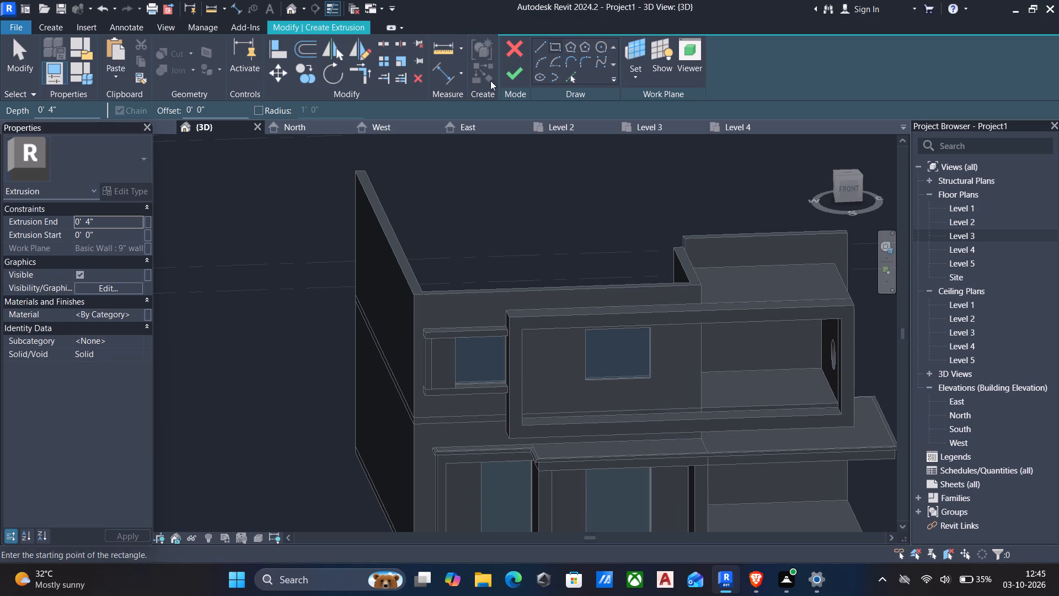
pyautogui.click(556, 48)
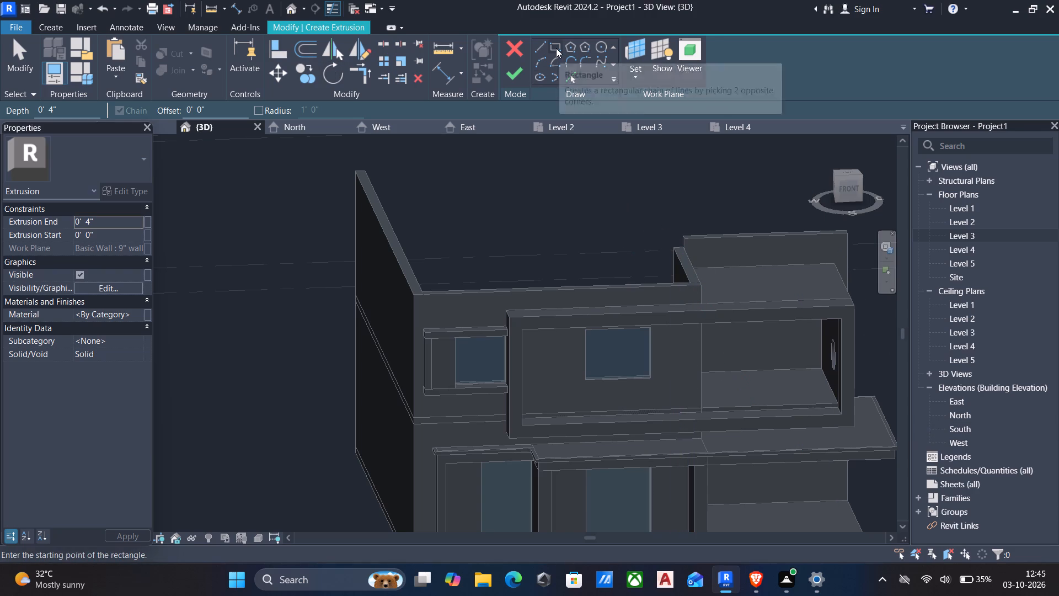
pyautogui.click(703, 284)
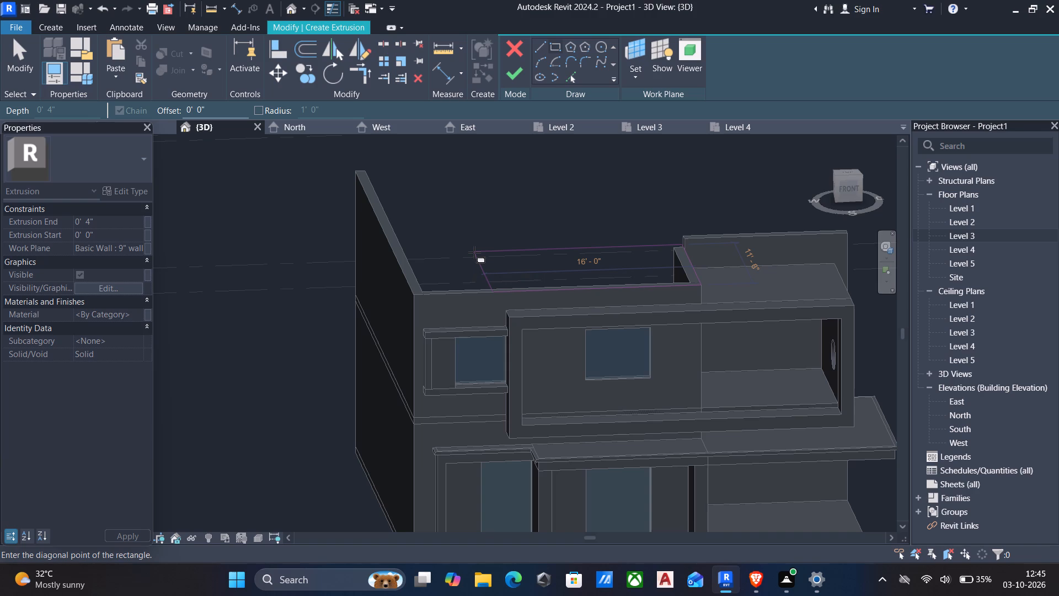
pyautogui.click(474, 252)
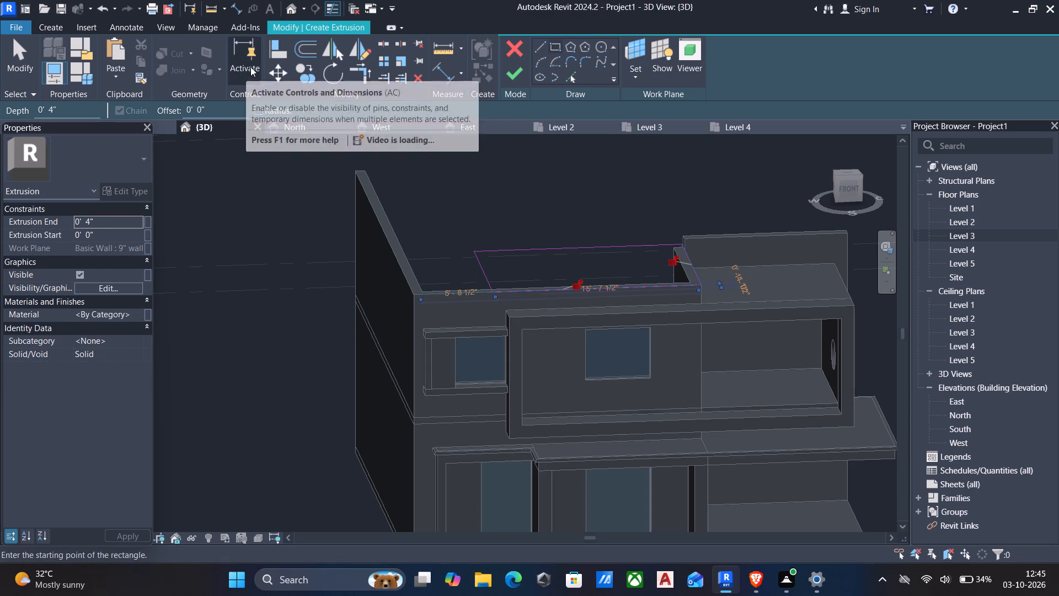
# Sketch a second rectangle offset 6" inside the rooftop outline and finish the extrusion.
pyautogui.click(550, 45)
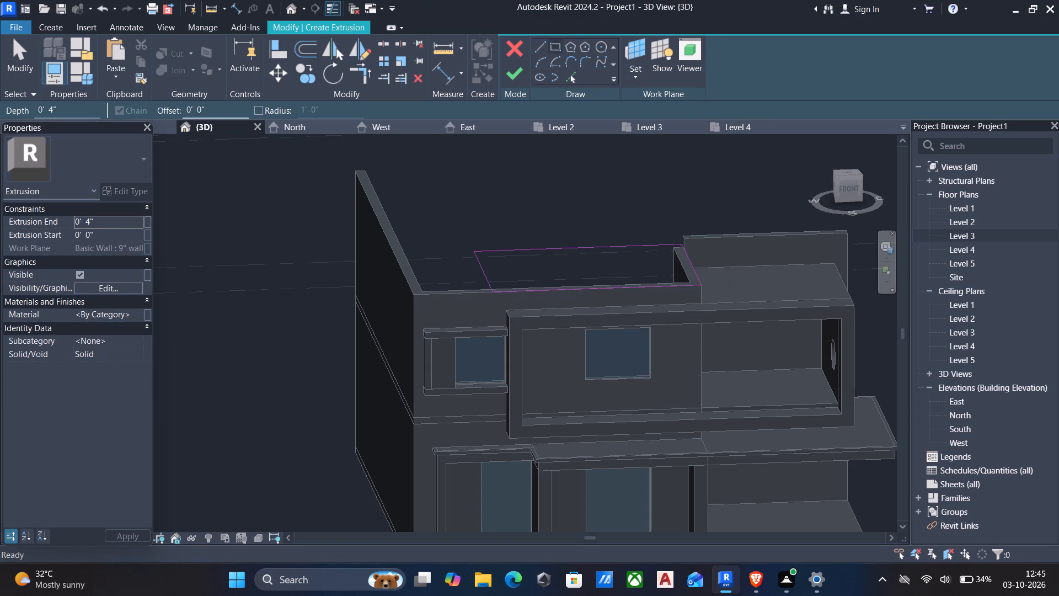
pyautogui.moveTo(224, 103); pyautogui.dragTo(0, 73)
pyautogui.write('6"')
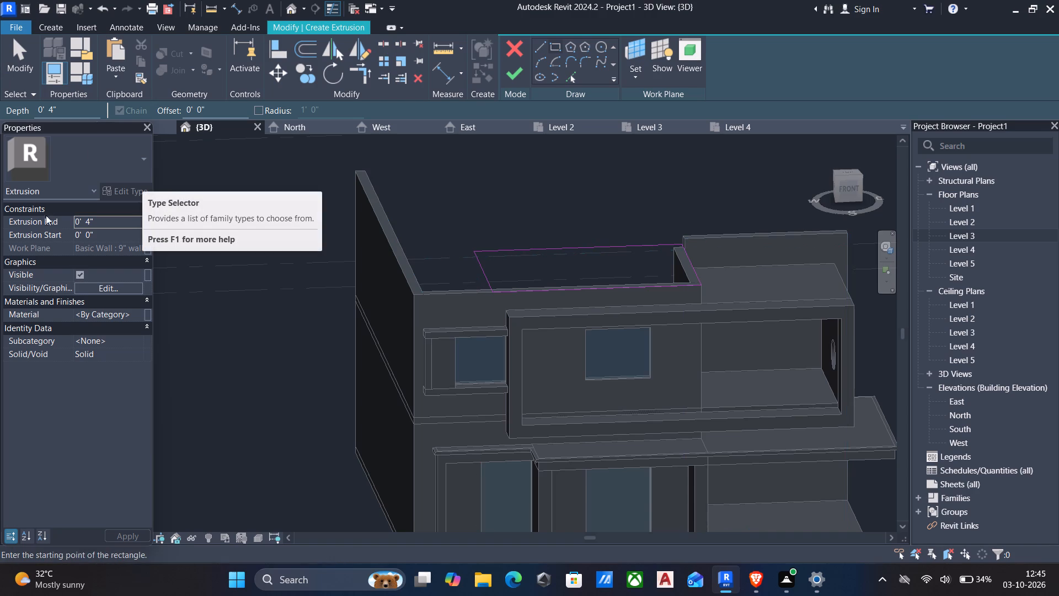
pyautogui.click(126, 220)
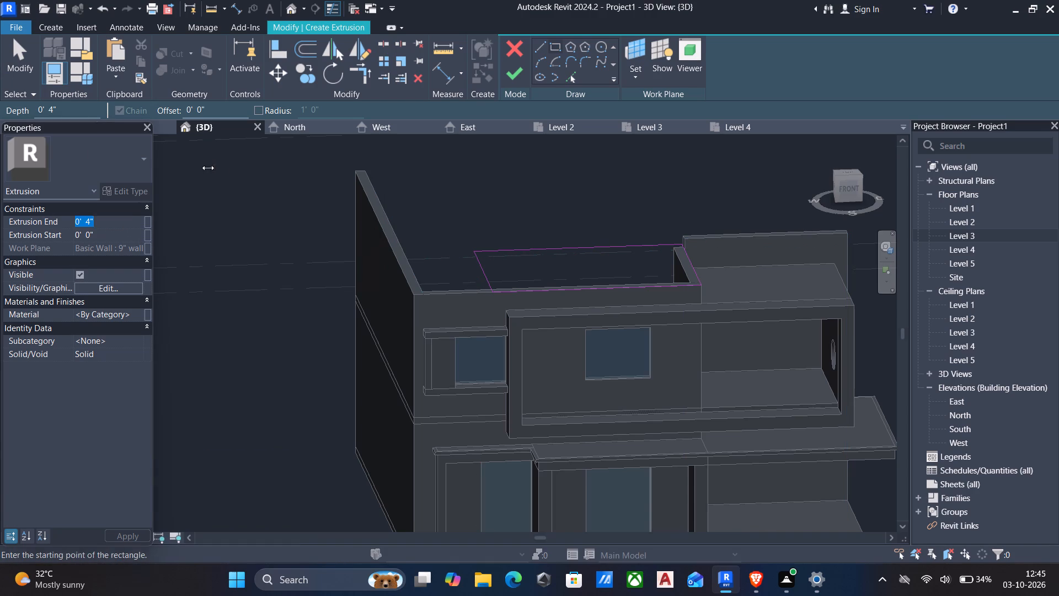
pyautogui.click(206, 105)
pyautogui.moveTo(206, 105); pyautogui.dragTo(0, 98)
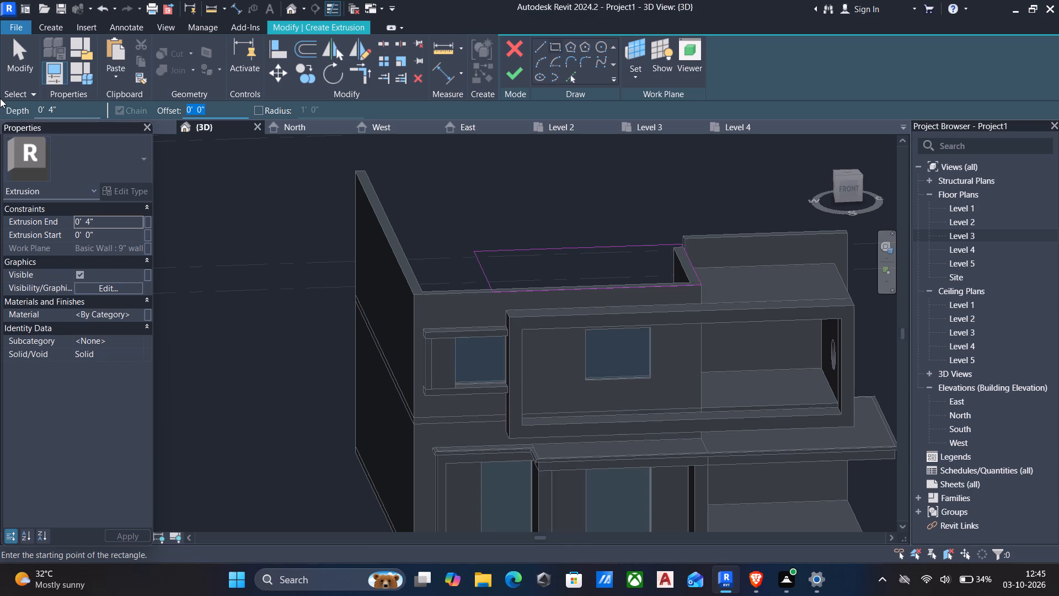
pyautogui.write('6"')
pyautogui.click(696, 284)
pyautogui.scroll(4, 453, 222)
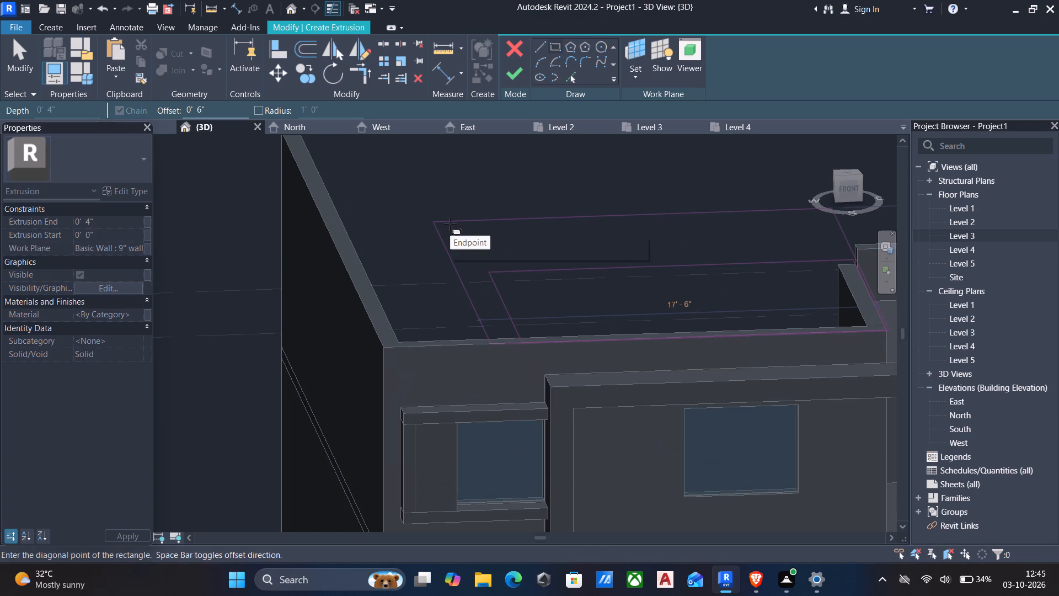
pyautogui.press('space')
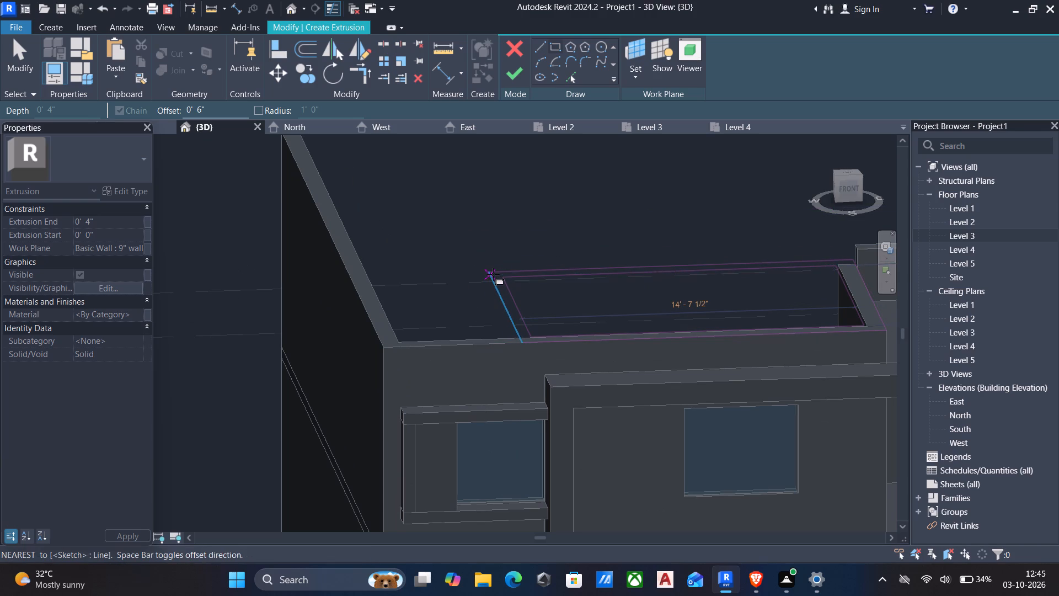
pyautogui.click(493, 274)
pyautogui.press('Escape')
pyautogui.scroll(-2, 554, 258)
pyautogui.moveTo(554, 258); pyautogui.dragTo(507, 233, button='middle')
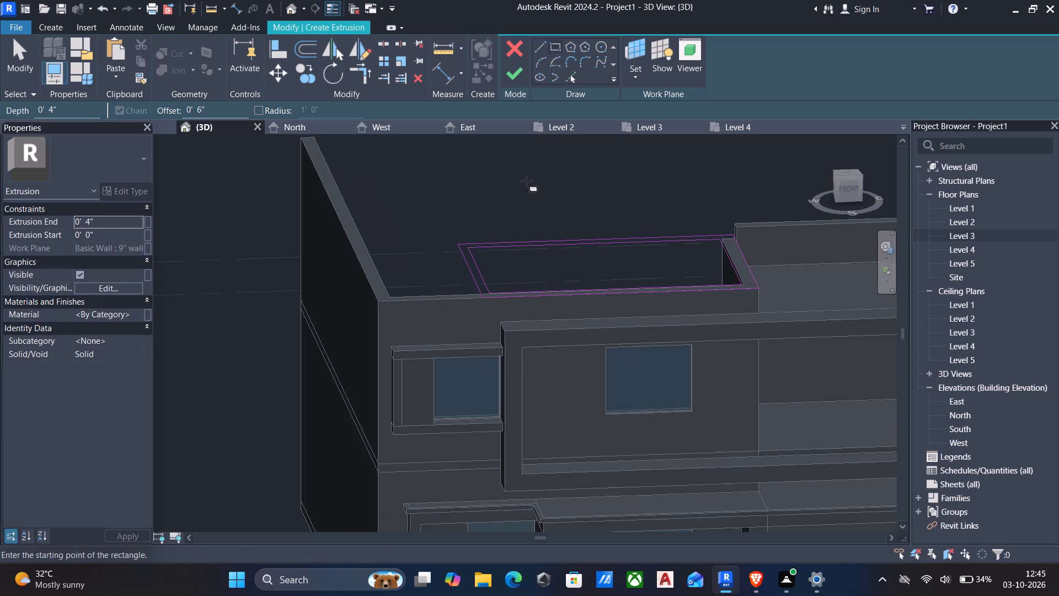
pyautogui.click(521, 72)
pyautogui.scroll(-3, 506, 134)
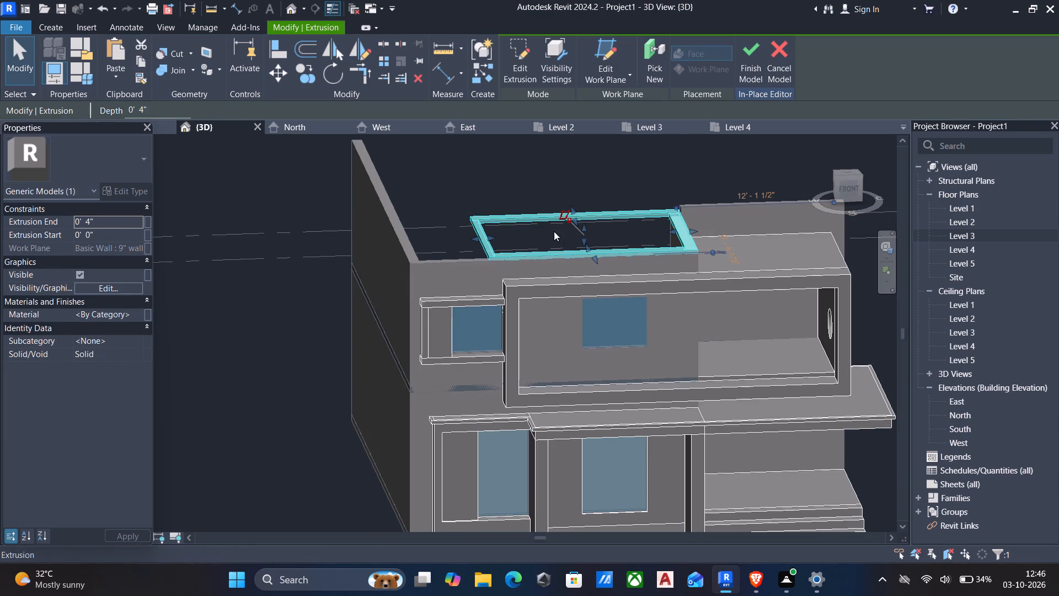
pyautogui.press('Escape')
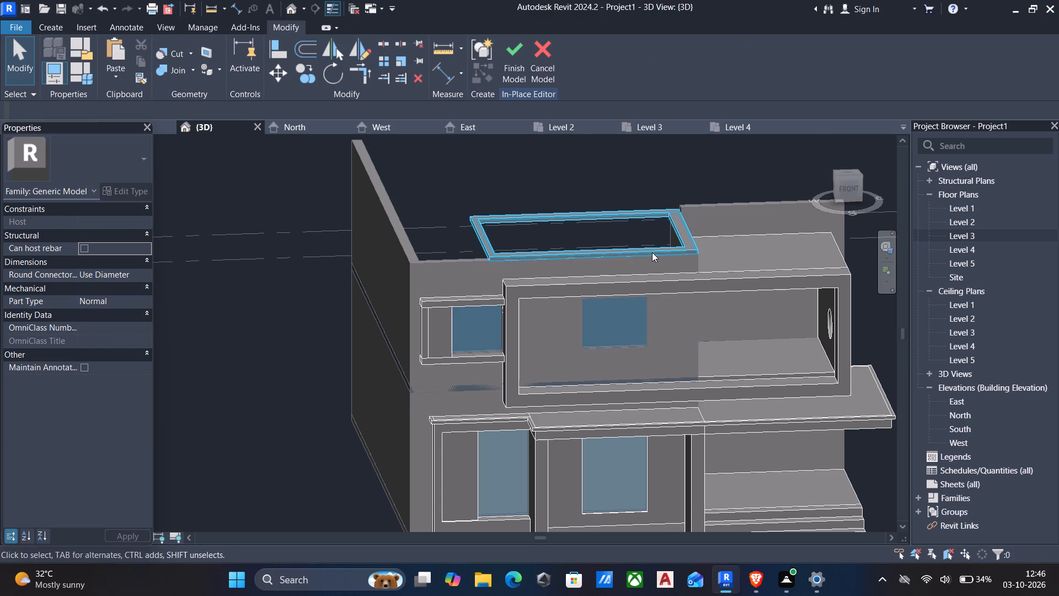
# Stretch the top of the rectangular rooftop extrusion upward to form a tall hollow box above the front wall.
pyautogui.click(651, 249)
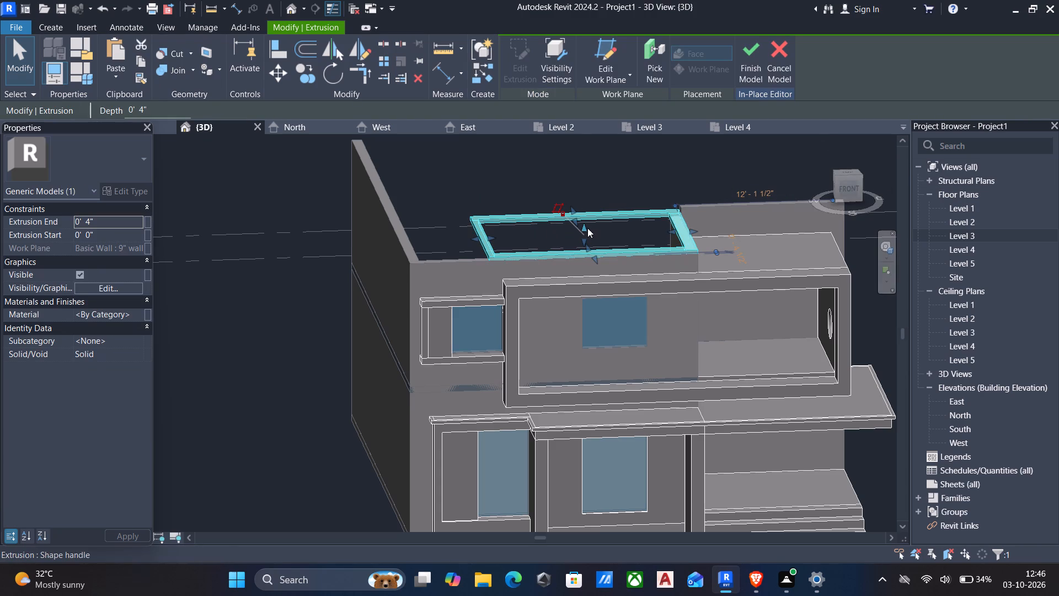
pyautogui.moveTo(586, 228); pyautogui.dragTo(586, 196)
pyautogui.press('Escape')
# Examine the raised rooftop box and the front facade beneath it from several angles.
pyautogui.scroll(-1, 607, 265)
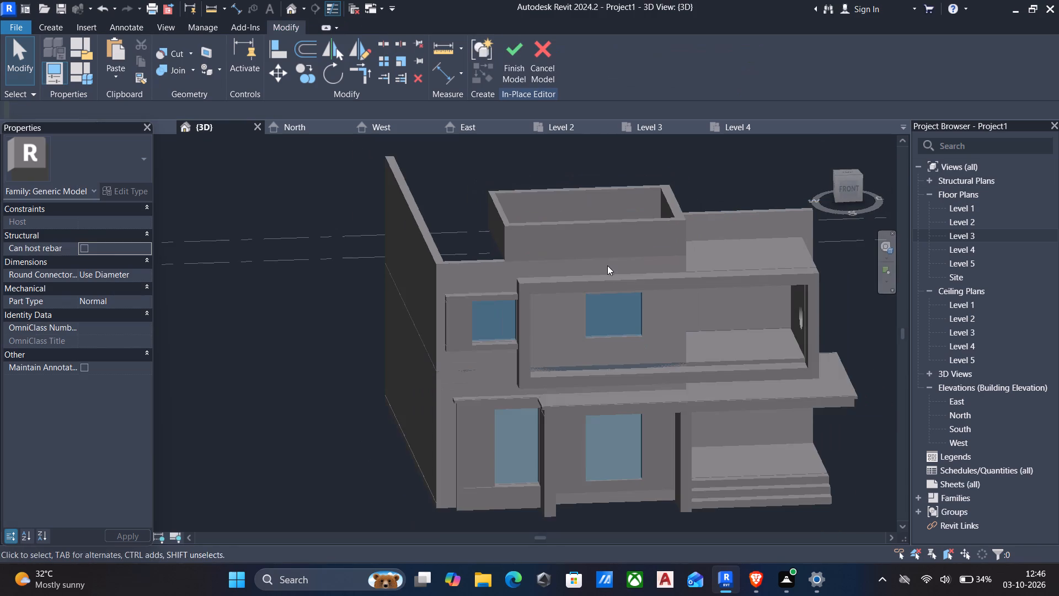
pyautogui.keyDown('shift'); pyautogui.moveTo(607, 265); pyautogui.dragTo(522, 236, button='middle'); pyautogui.keyUp('shift')
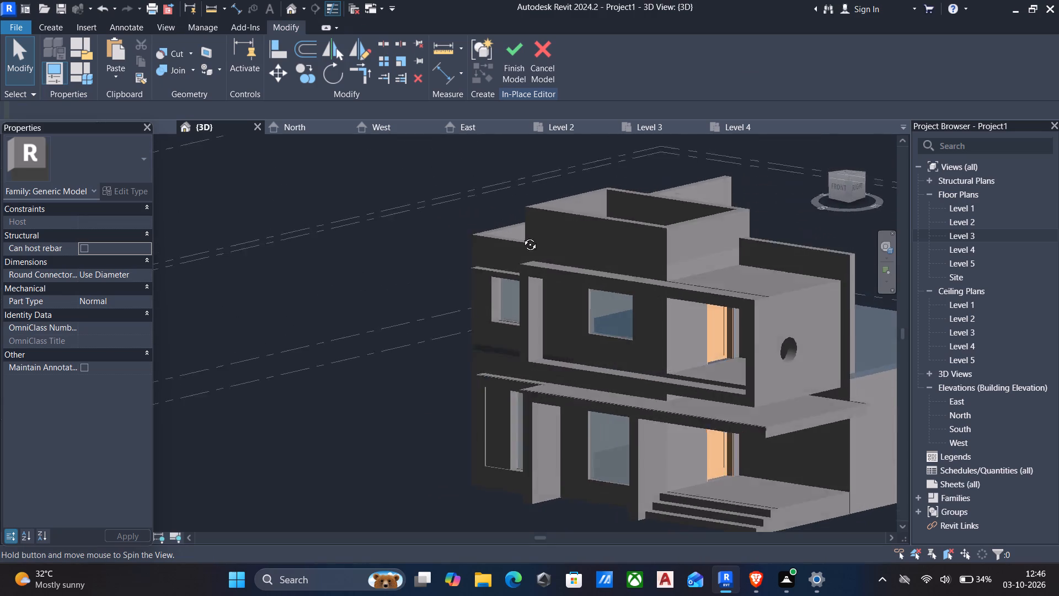
pyautogui.keyDown('shift'); pyautogui.moveTo(522, 236); pyautogui.dragTo(607, 209, button='middle'); pyautogui.keyUp('shift')
pyautogui.scroll(4, 575, 251)
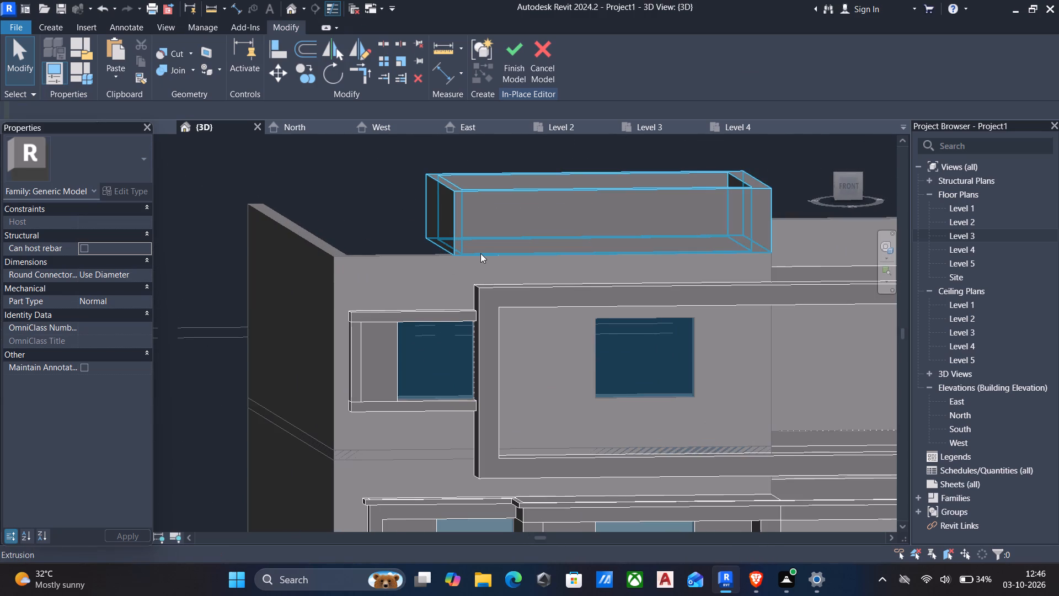
pyautogui.scroll(-2, 480, 253)
pyautogui.keyDown('shift'); pyautogui.moveTo(619, 264); pyautogui.dragTo(554, 253, button='middle'); pyautogui.keyUp('shift')
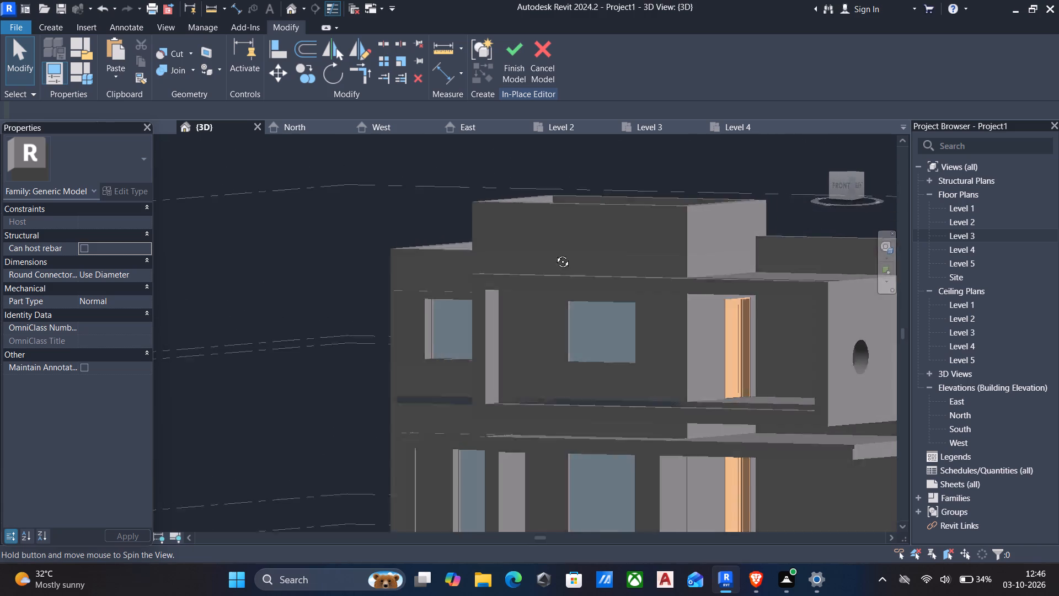
pyautogui.keyDown('shift'); pyautogui.moveTo(554, 253); pyautogui.dragTo(628, 273, button='middle'); pyautogui.keyUp('shift')
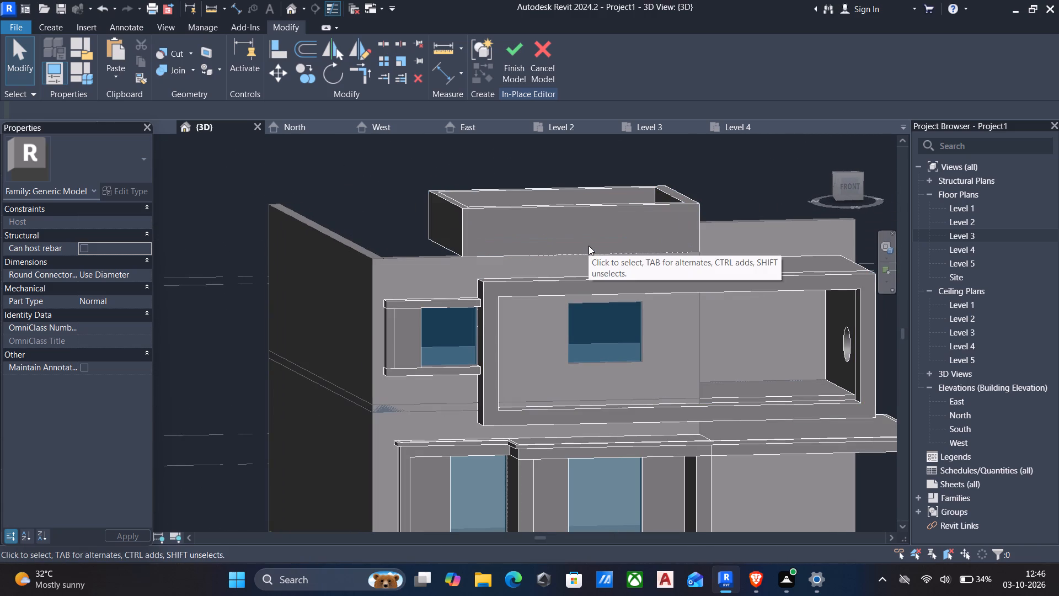
# Start an extrusion on the rooftop box's front face and sketch a 16' wide, about 3" high rectangle from its base up to Level 5.
pyautogui.click(53, 24)
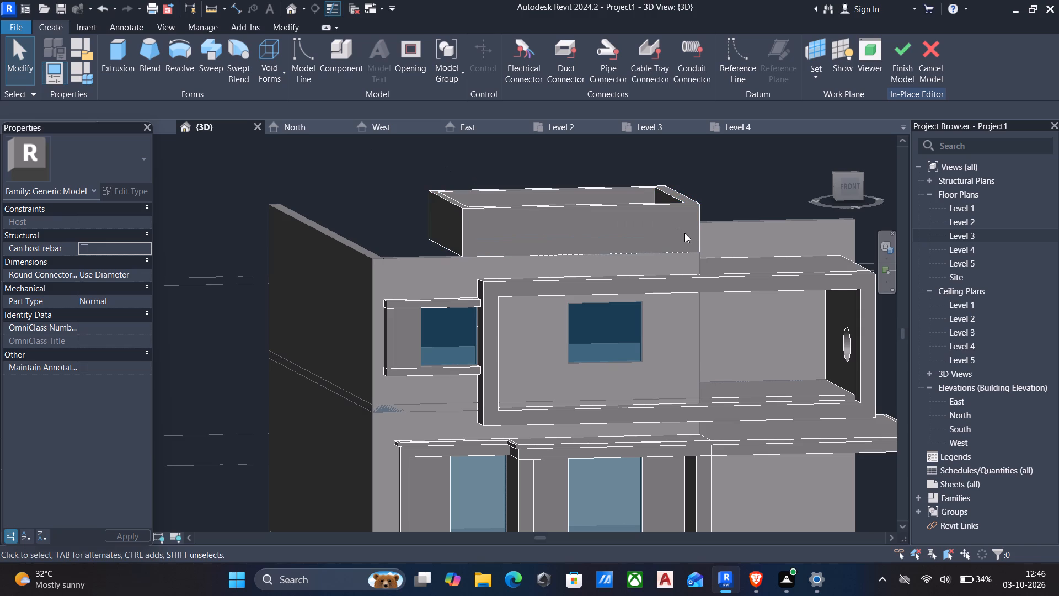
pyautogui.click(129, 50)
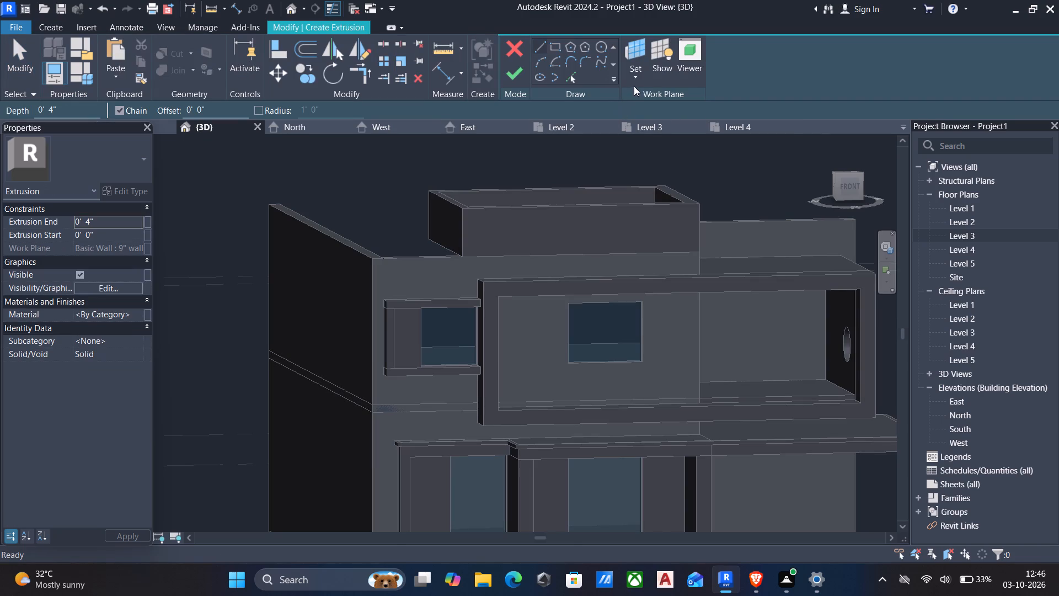
pyautogui.click(634, 82)
pyautogui.click(667, 127)
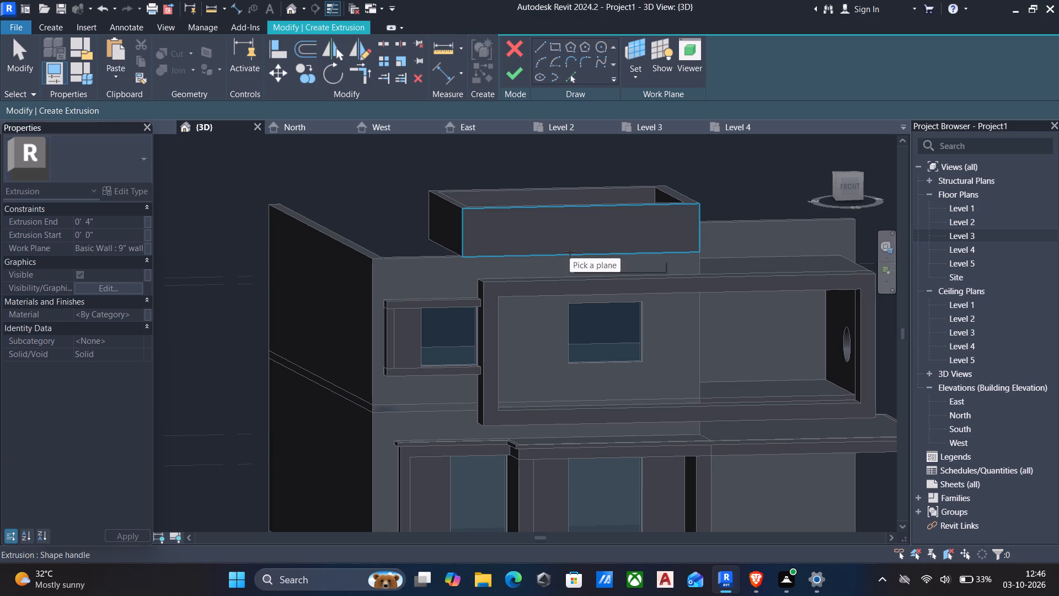
pyautogui.click(570, 252)
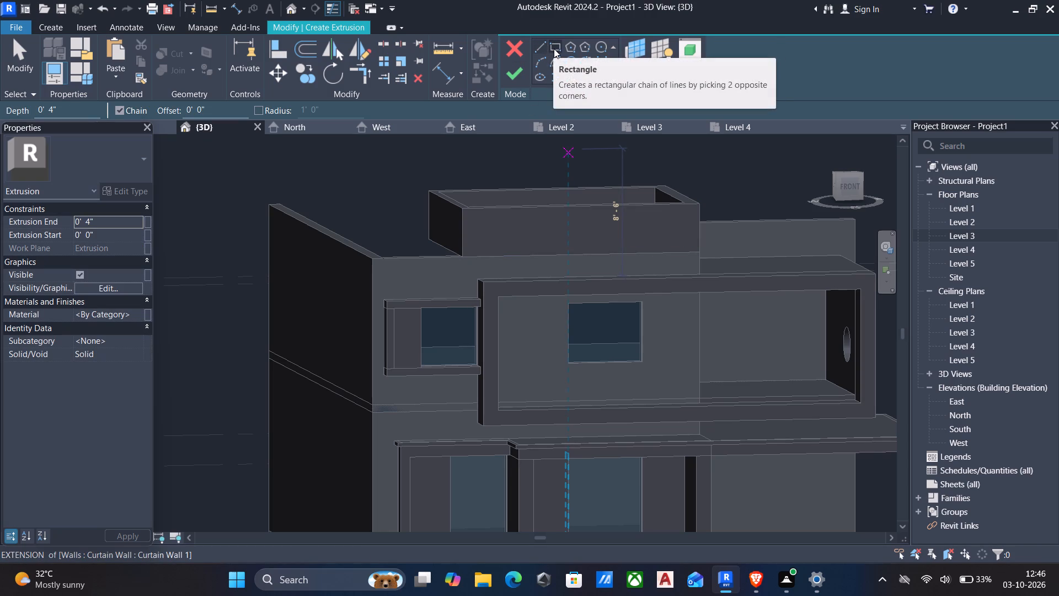
pyautogui.click(554, 49)
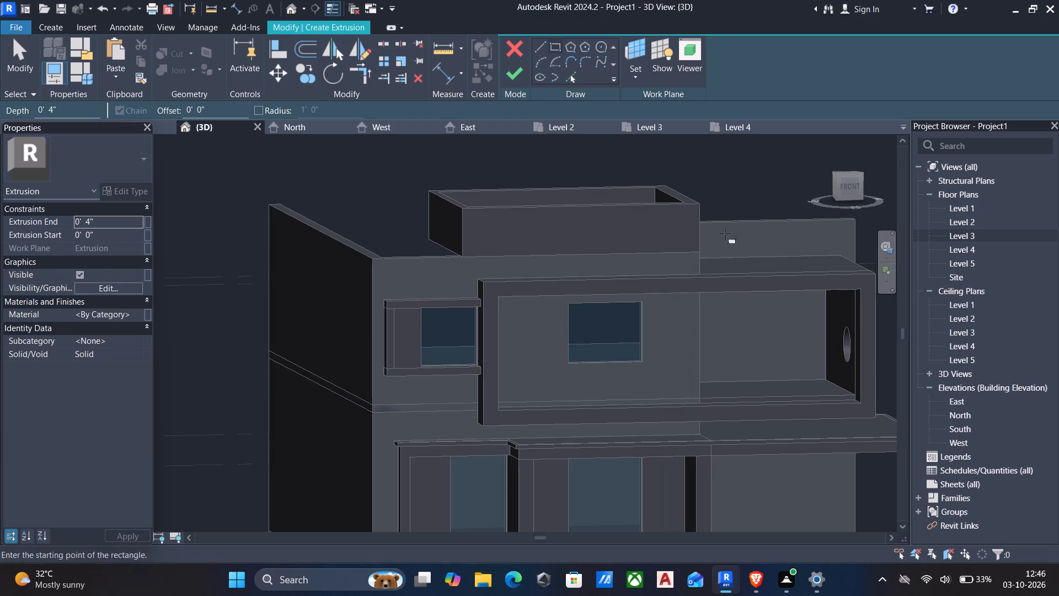
pyautogui.scroll(8, 709, 266)
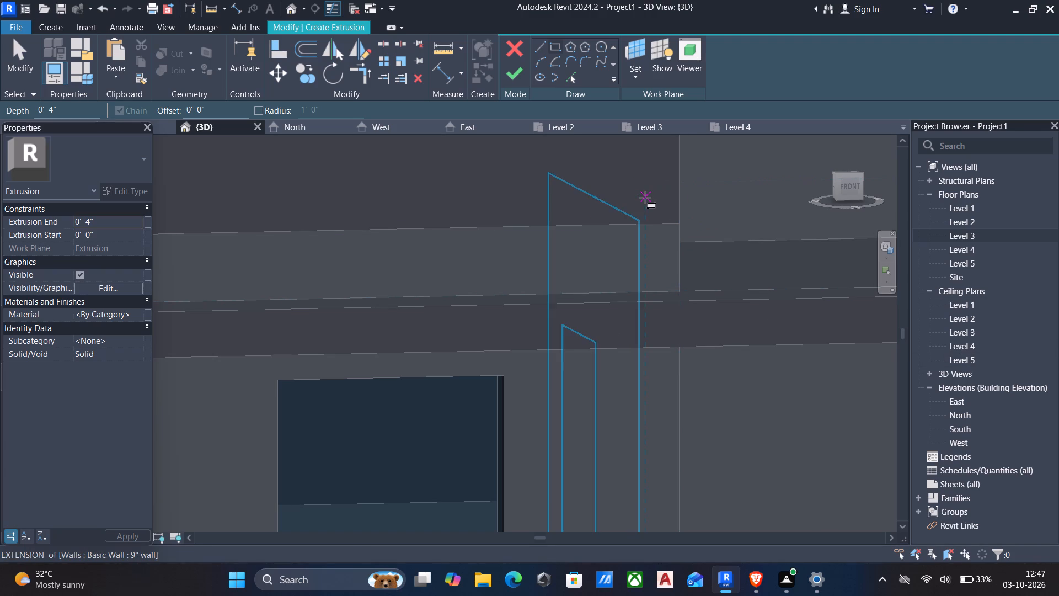
pyautogui.scroll(-3, 645, 198)
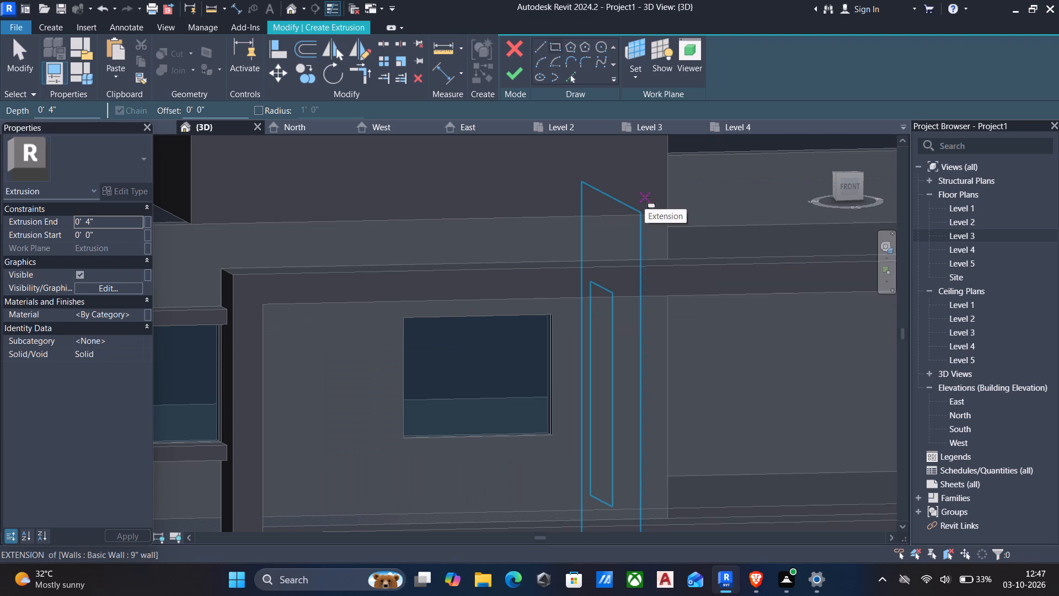
pyautogui.scroll(-1, 645, 198)
pyautogui.keyDown('shift'); pyautogui.moveTo(642, 200); pyautogui.dragTo(573, 233, button='middle'); pyautogui.keyUp('shift')
pyautogui.scroll(-1, 1058, 271)
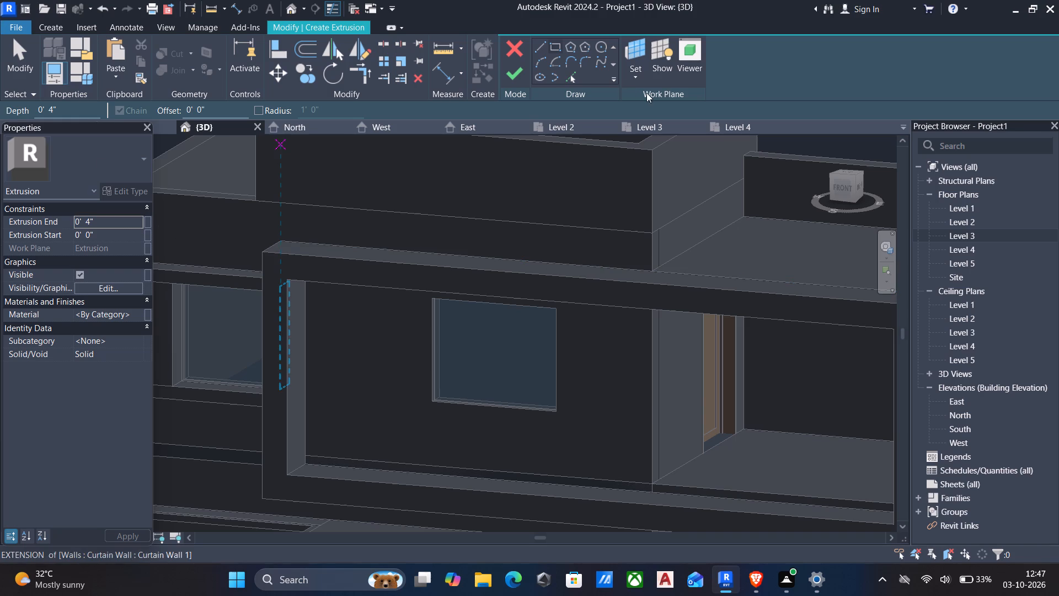
pyautogui.click(838, 189)
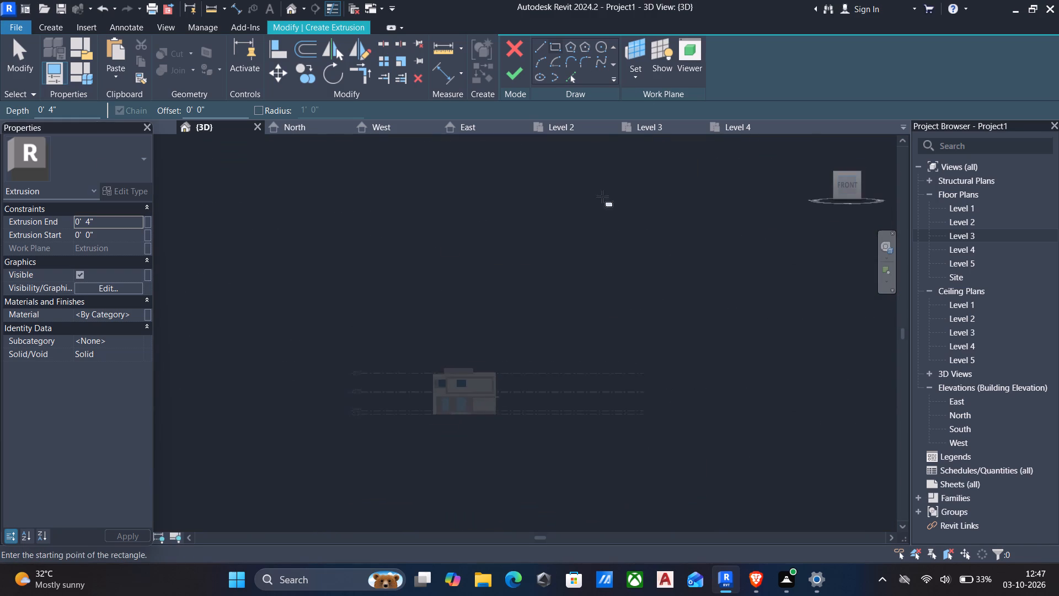
pyautogui.scroll(4, 476, 300)
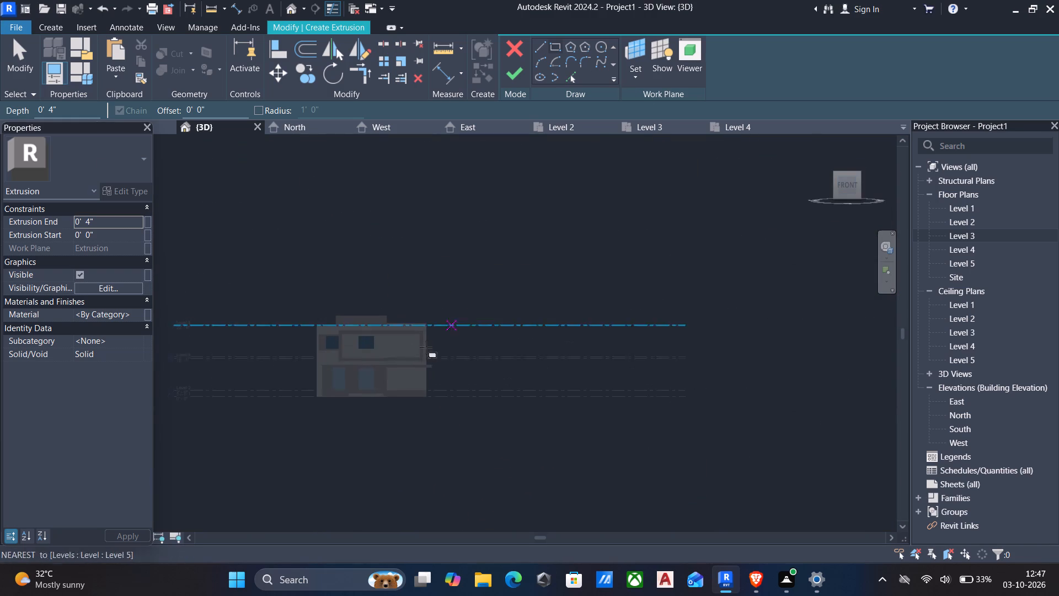
pyautogui.scroll(8, 393, 357)
pyautogui.moveTo(384, 356); pyautogui.dragTo(448, 352, button='middle')
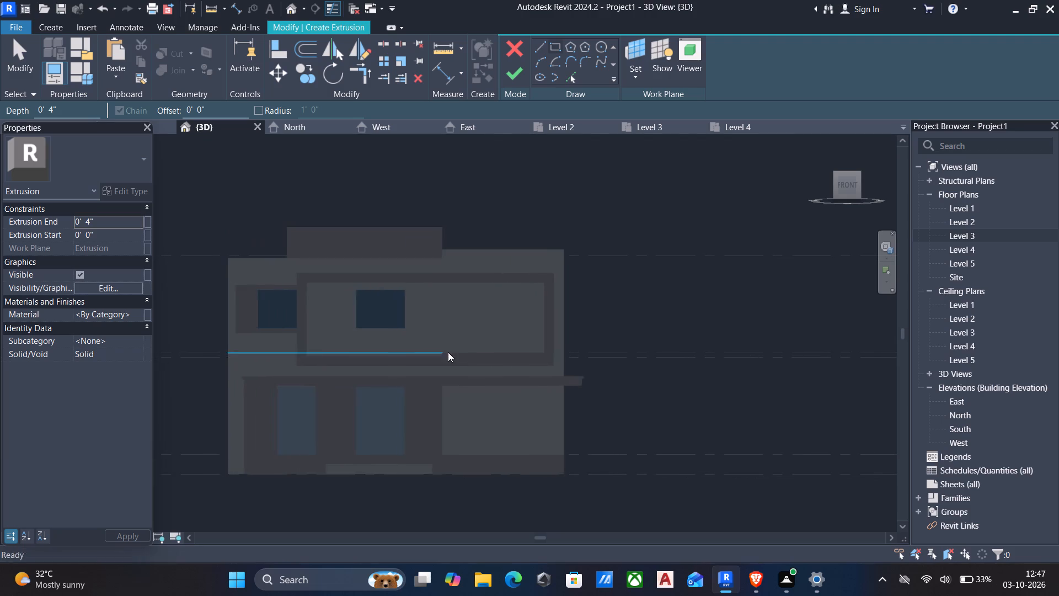
pyautogui.scroll(4, 426, 361)
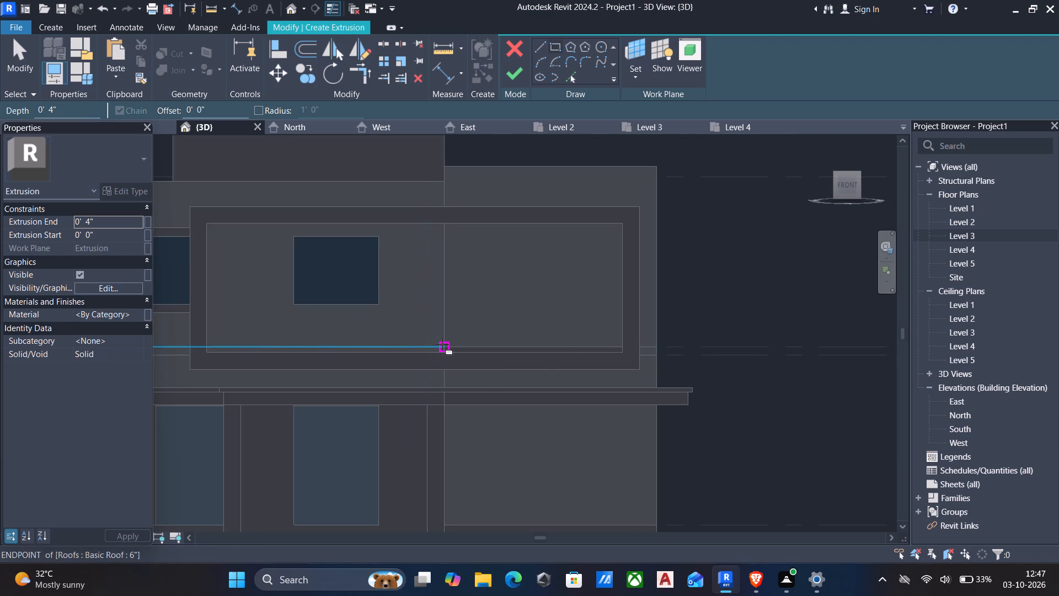
pyautogui.scroll(-2, 442, 344)
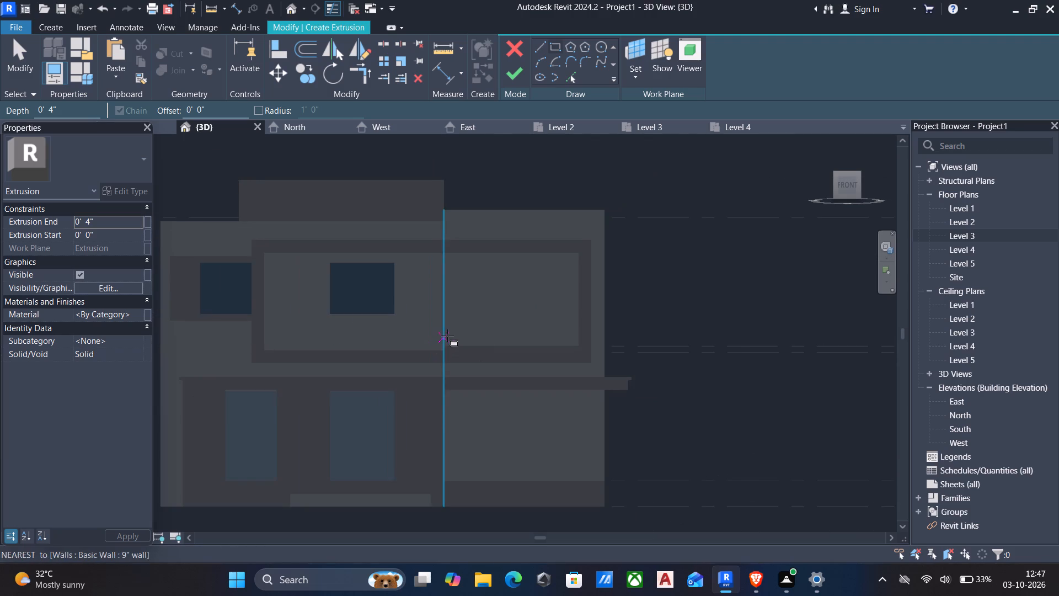
pyautogui.moveTo(447, 336); pyautogui.dragTo(493, 354, button='middle')
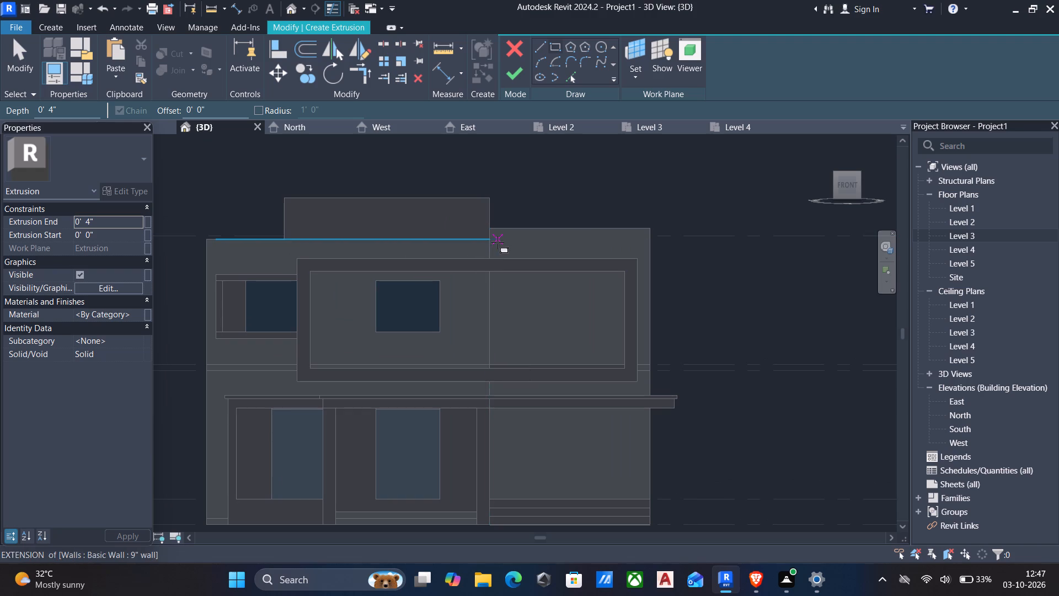
pyautogui.scroll(3, 499, 242)
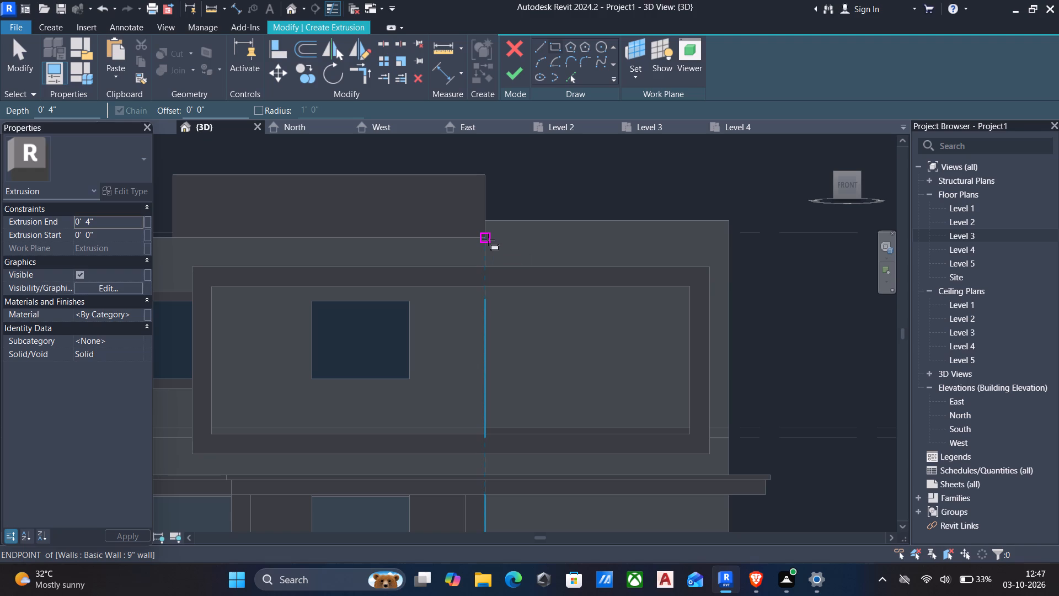
pyautogui.click(488, 240)
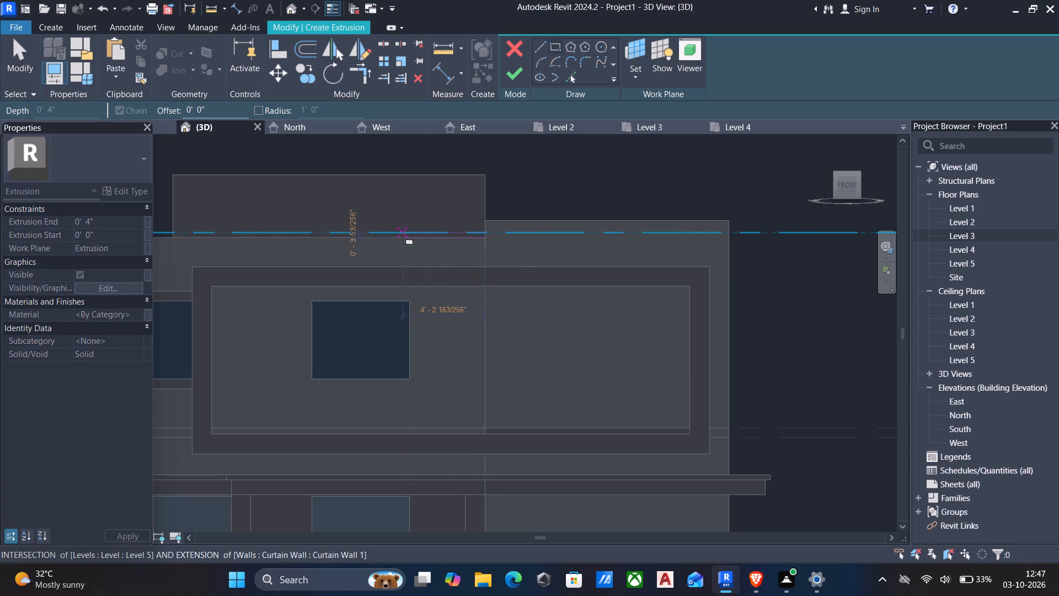
pyautogui.moveTo(403, 234); pyautogui.dragTo(454, 235, button='middle')
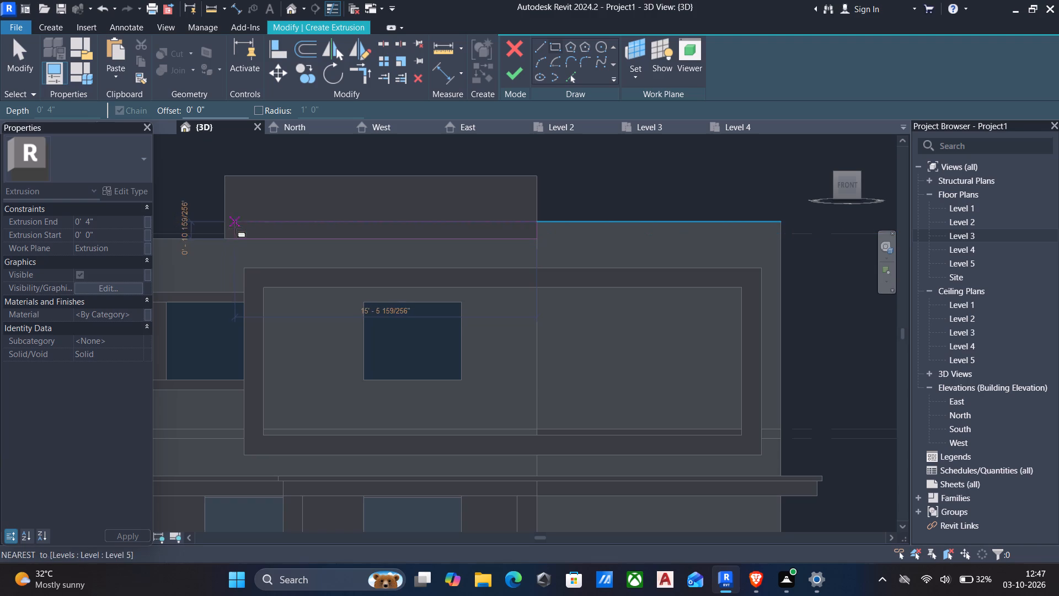
pyautogui.scroll(4, 235, 227)
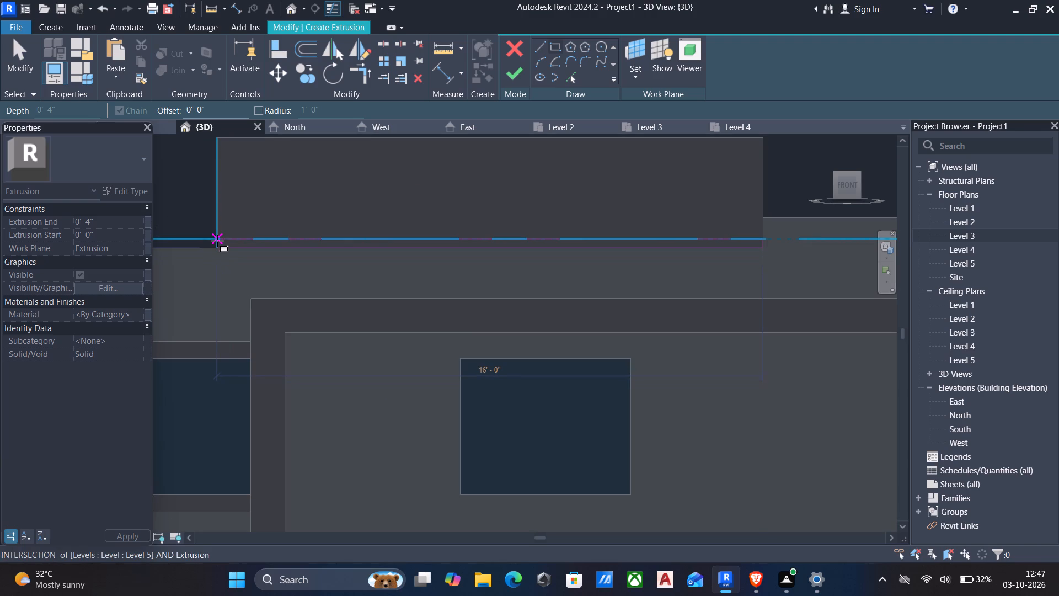
pyautogui.click(217, 241)
pyautogui.press('Escape')
# Set the extrusion end to 2" and finish the thin band along the rooftop box's base.
pyautogui.scroll(-4, 274, 256)
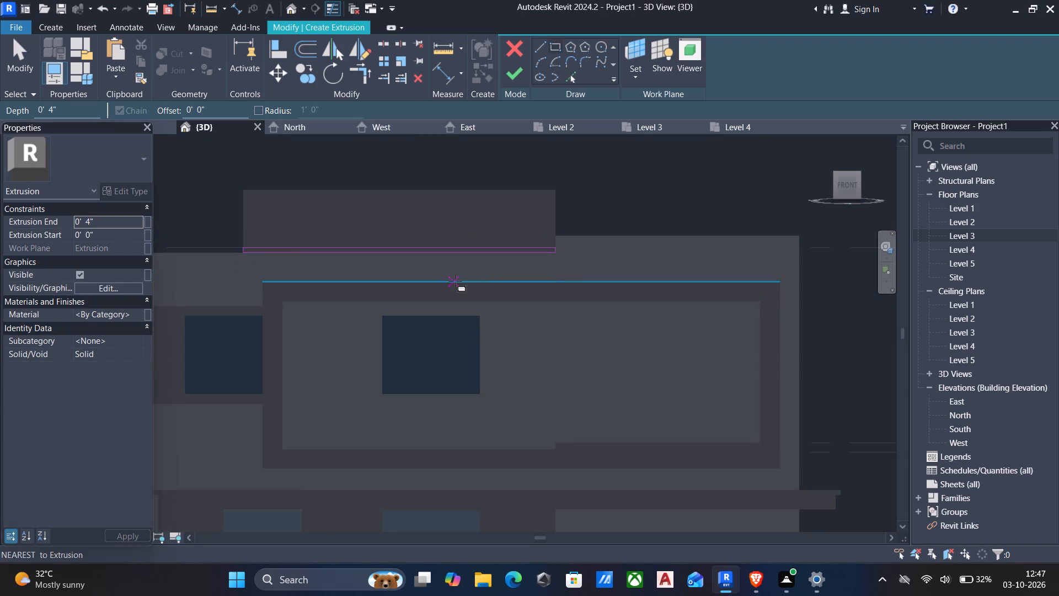
pyautogui.keyDown('shift'); pyautogui.moveTo(581, 286); pyautogui.dragTo(345, 297, button='middle'); pyautogui.keyUp('shift')
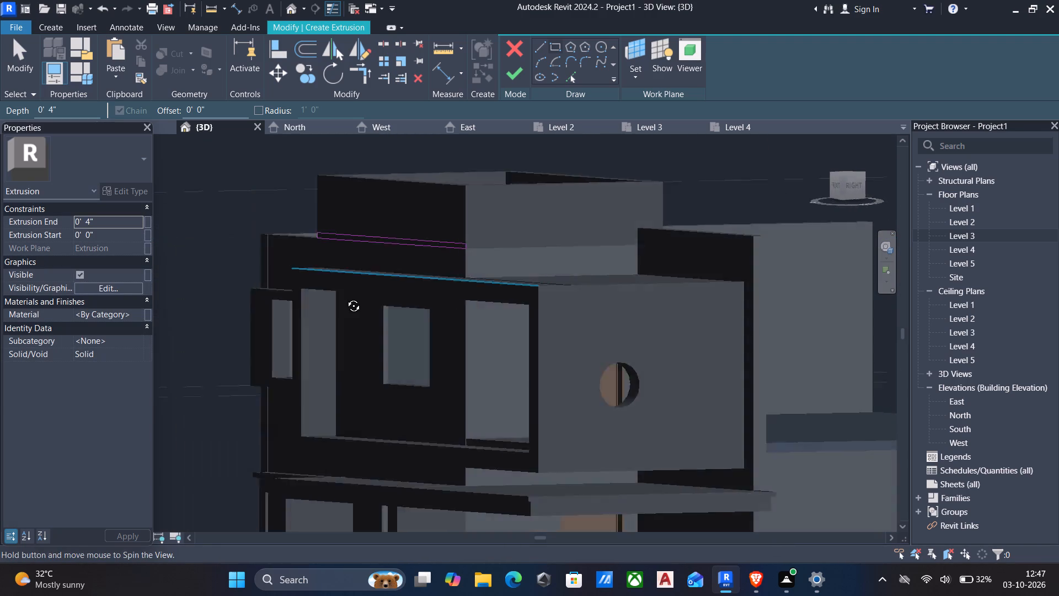
pyautogui.keyDown('shift'); pyautogui.moveTo(345, 297); pyautogui.dragTo(429, 315, button='middle'); pyautogui.keyUp('shift')
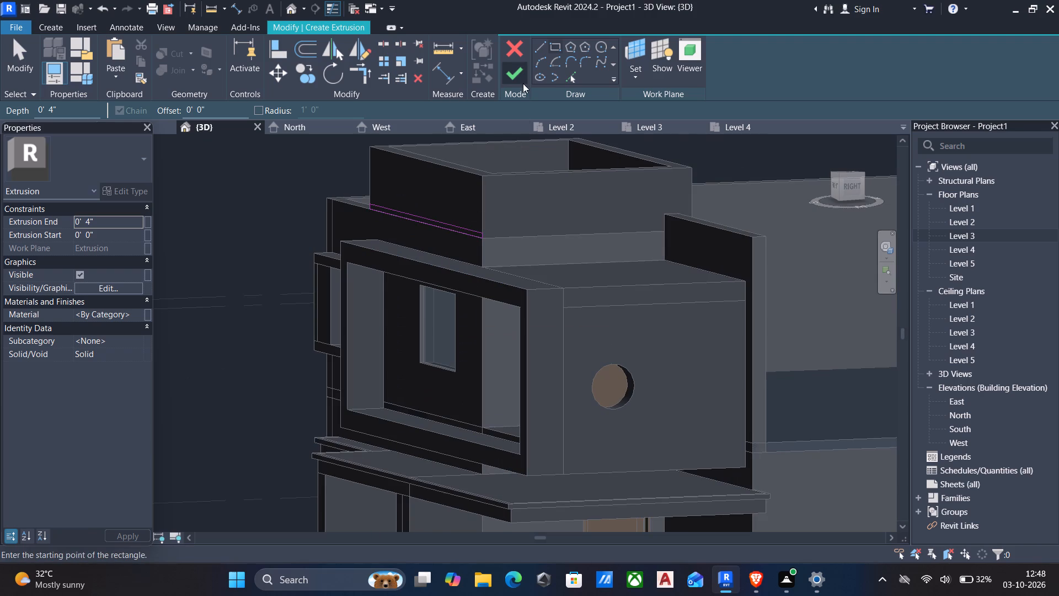
pyautogui.click(105, 225)
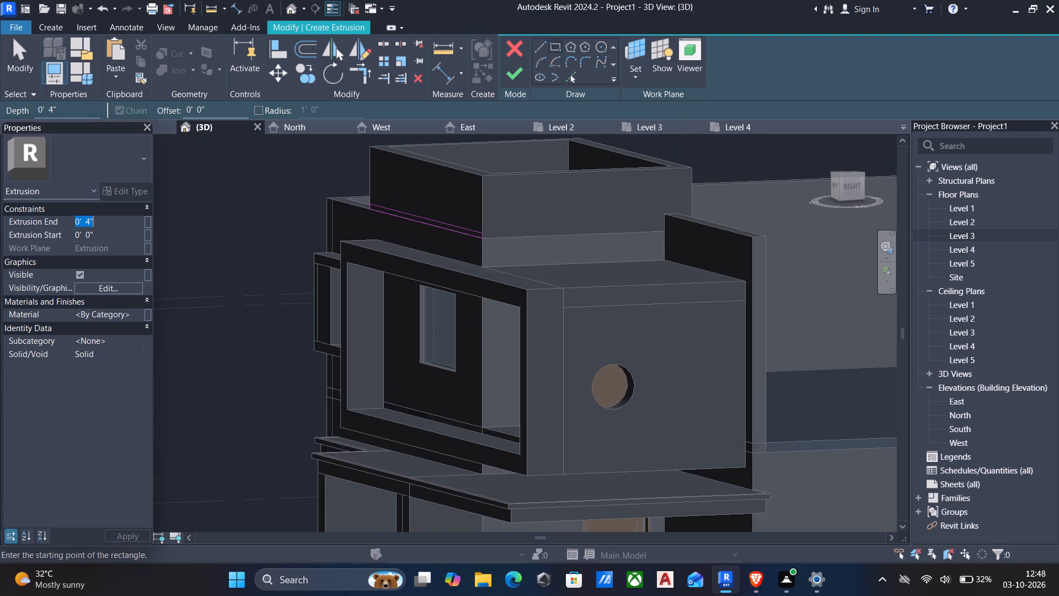
pyautogui.write('2"')
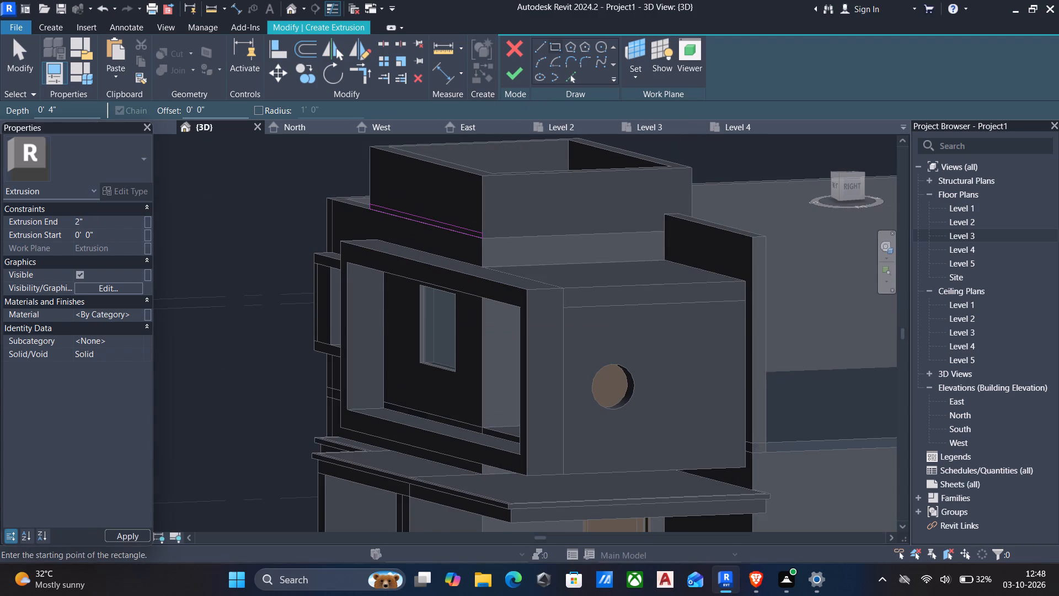
pyautogui.press('Return')
pyautogui.click(510, 76)
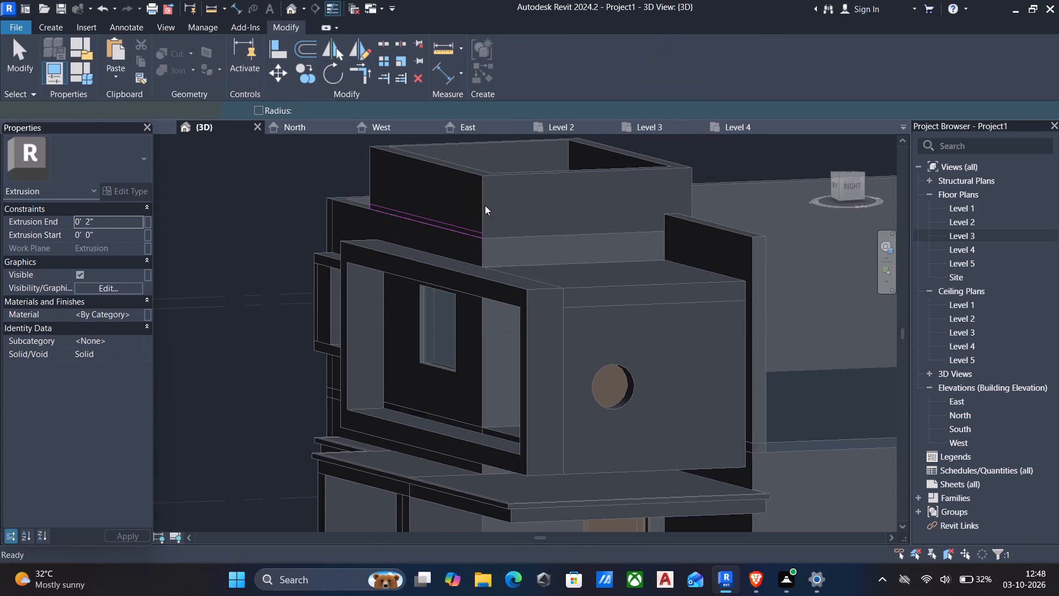
pyautogui.press('Escape')
# Create a 2" deep extrusion on the rooftop box's right side face from a small rectangle about 3 1/4" high at its lower front corner.
pyautogui.scroll(-1, 454, 292)
pyautogui.keyDown('shift'); pyautogui.moveTo(454, 292); pyautogui.dragTo(459, 292, button='middle'); pyautogui.keyUp('shift')
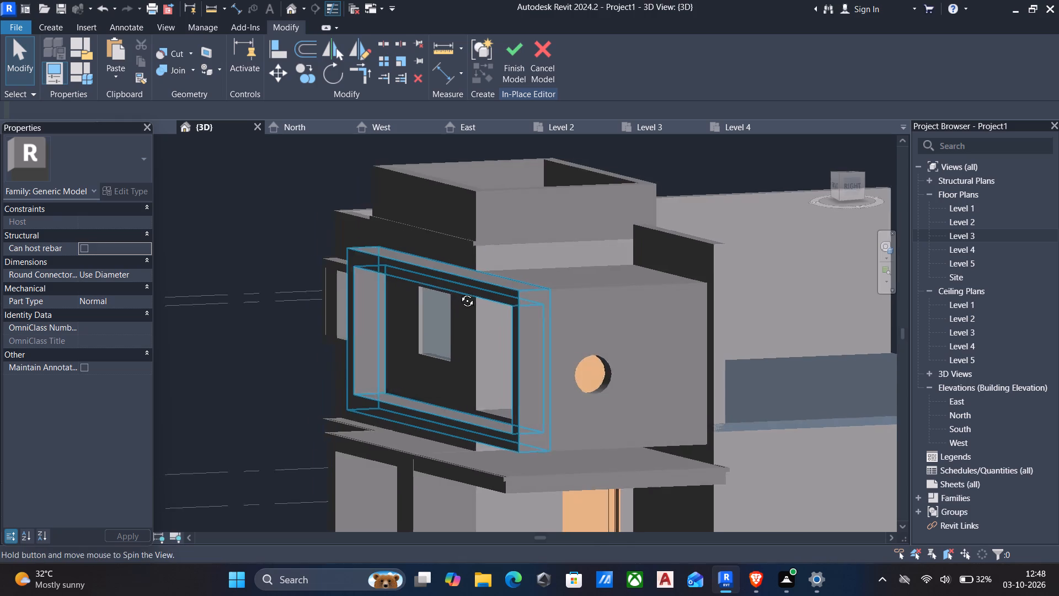
pyautogui.keyDown('shift'); pyautogui.moveTo(459, 292); pyautogui.dragTo(485, 294, button='middle'); pyautogui.keyUp('shift')
pyautogui.keyDown('shift'); pyautogui.scroll(-3, 485, 294); pyautogui.keyUp('shift')
pyautogui.keyDown('shift'); pyautogui.moveTo(489, 254); pyautogui.dragTo(446, 260, button='middle'); pyautogui.keyUp('shift')
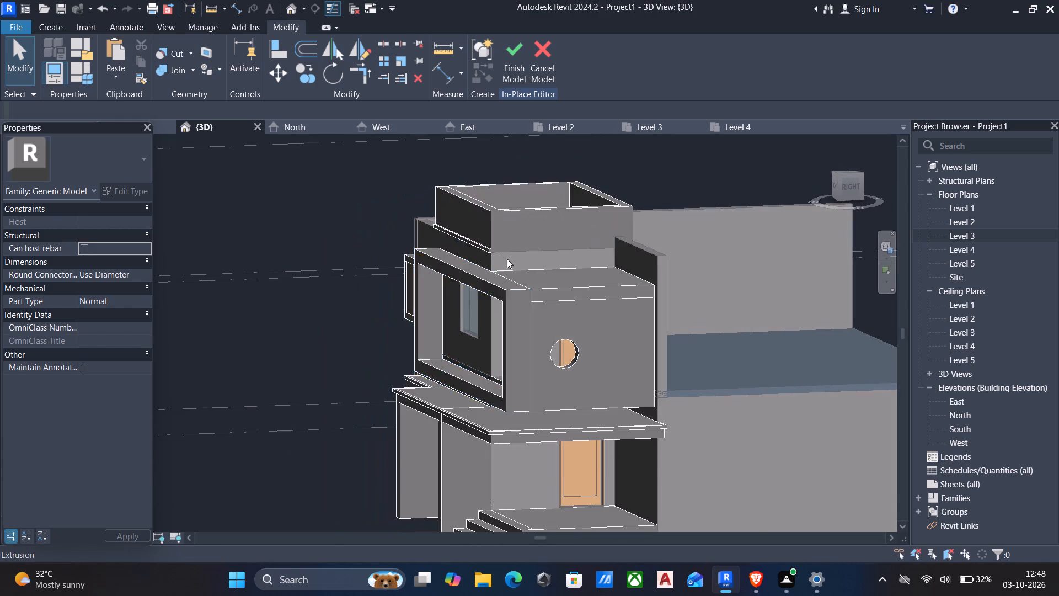
pyautogui.scroll(4, 522, 259)
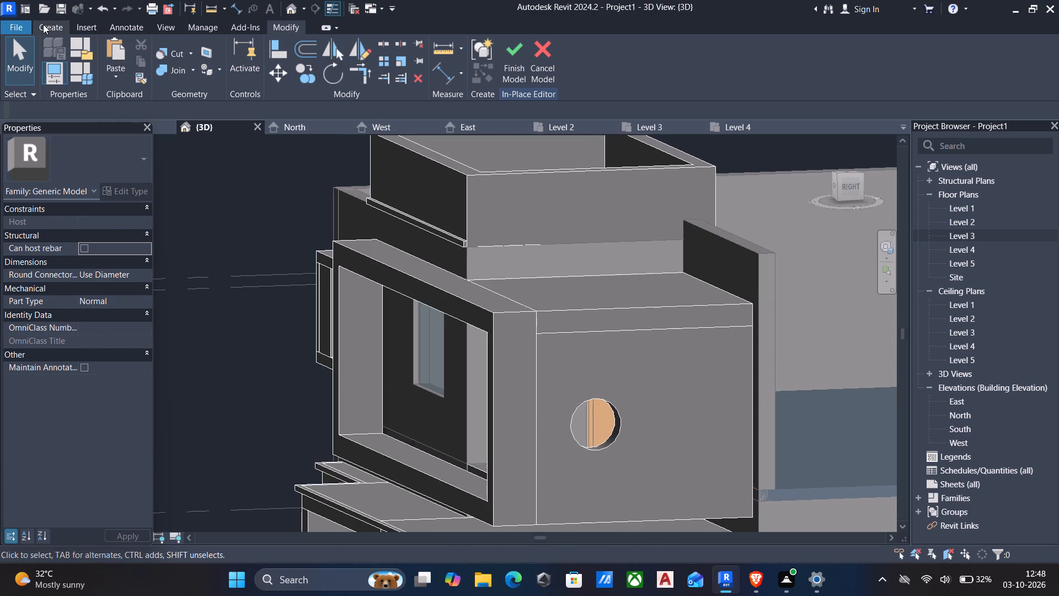
pyautogui.click(43, 24)
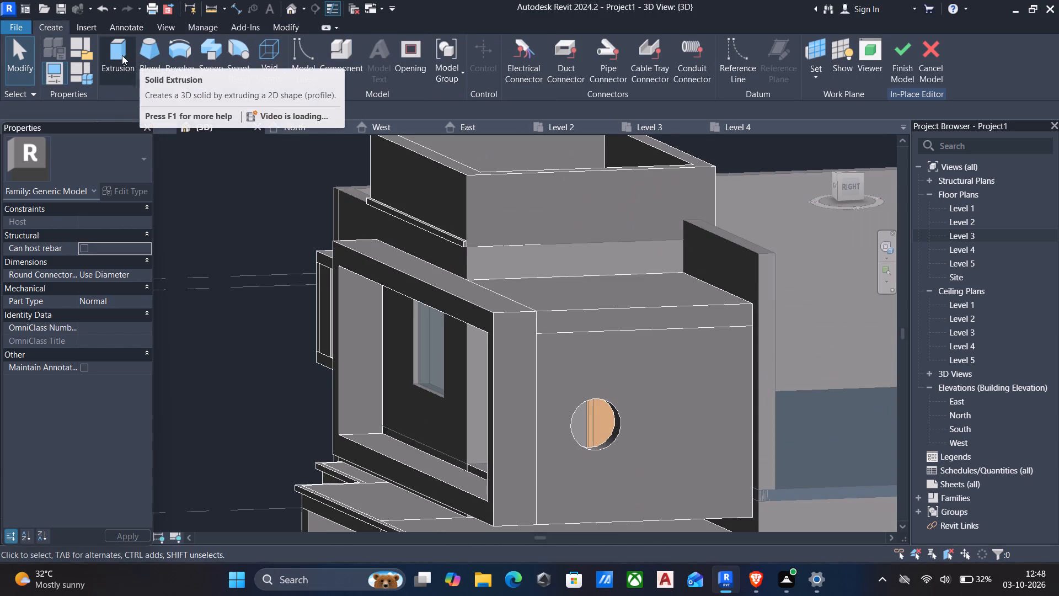
pyautogui.click(120, 55)
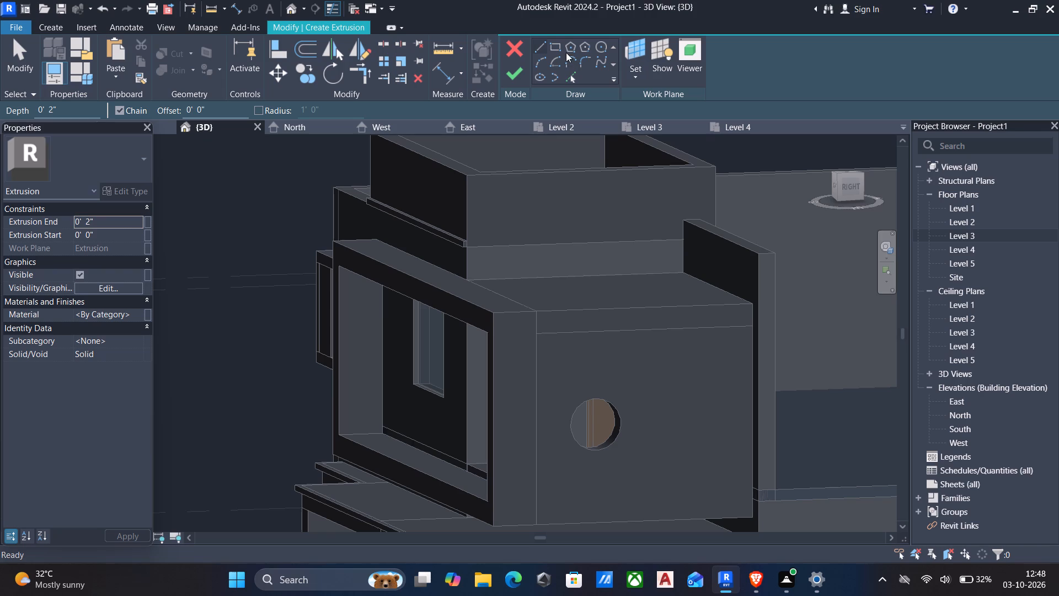
pyautogui.click(643, 72)
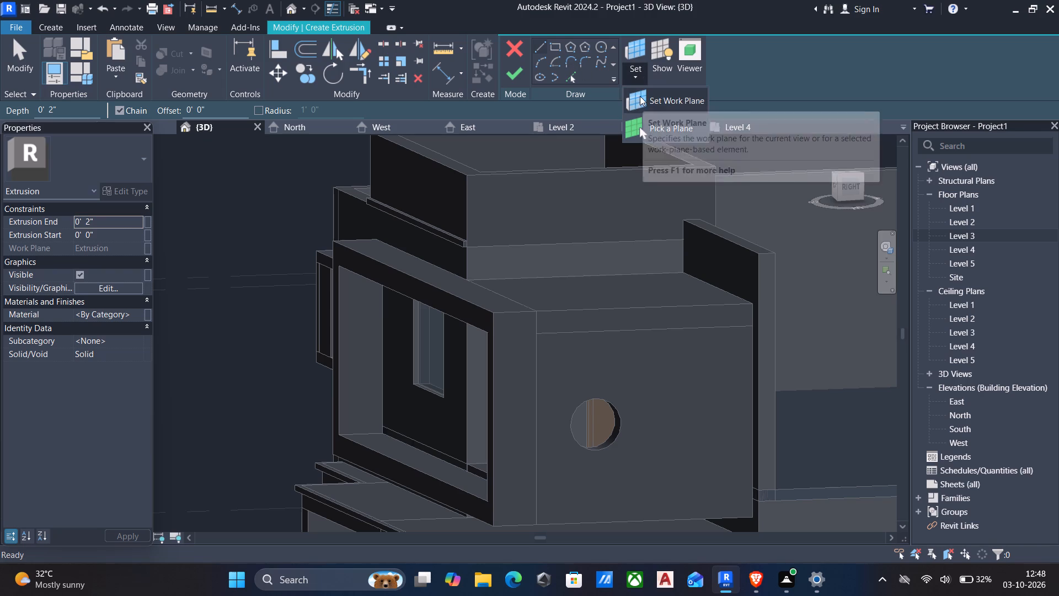
pyautogui.click(651, 134)
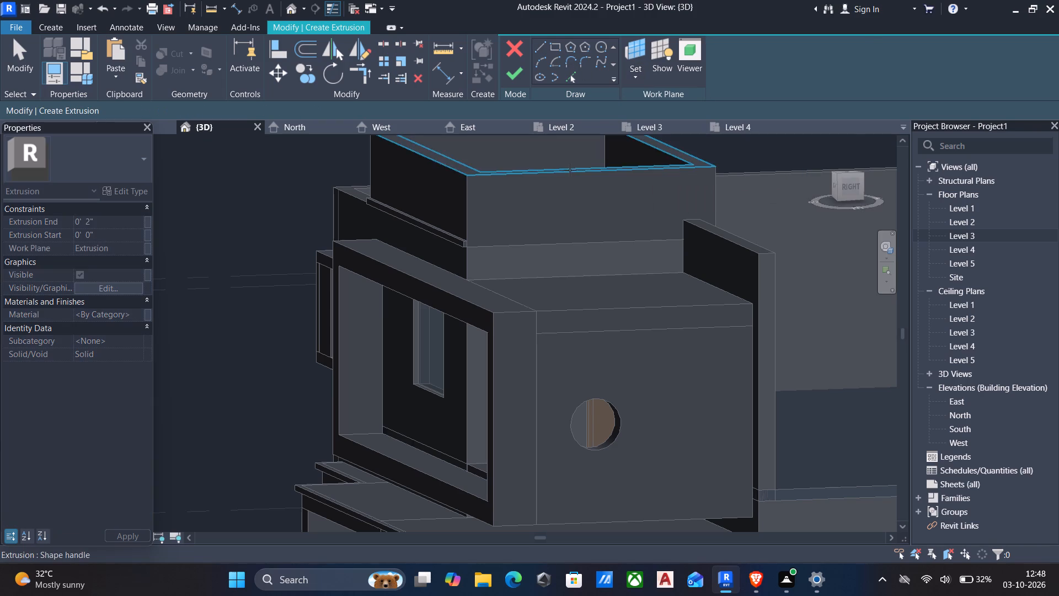
pyautogui.click(566, 174)
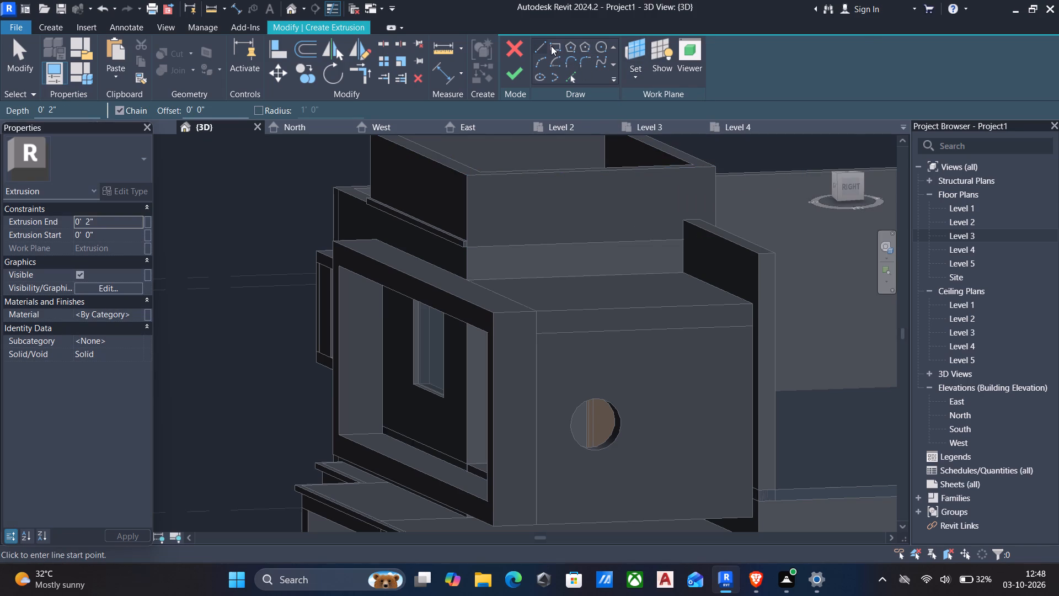
pyautogui.click(551, 46)
pyautogui.scroll(3, 482, 294)
pyautogui.keyDown('shift'); pyautogui.moveTo(477, 284); pyautogui.dragTo(475, 284, button='middle'); pyautogui.keyUp('shift')
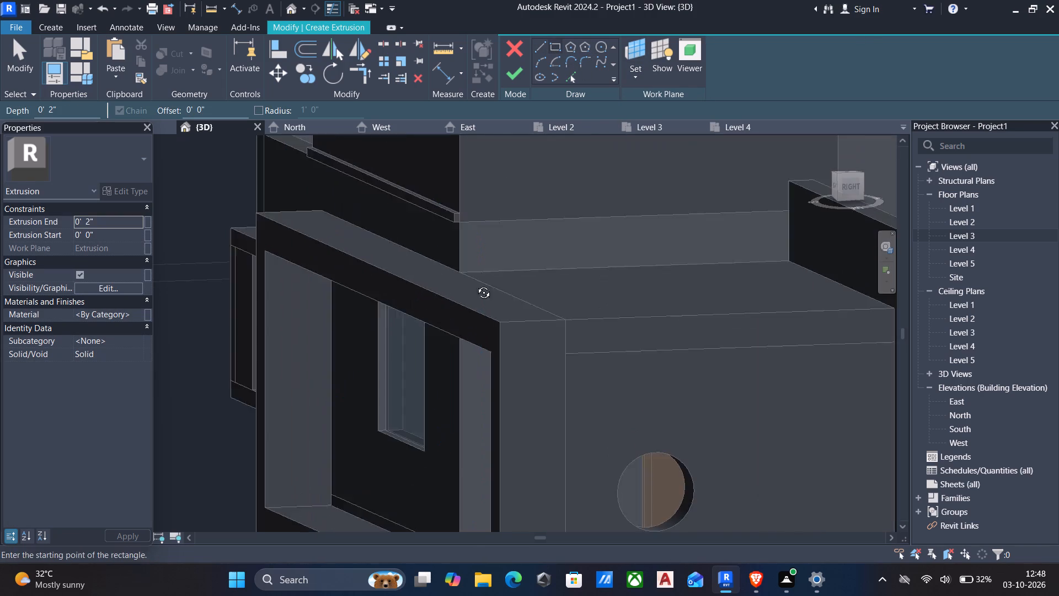
pyautogui.keyDown('shift'); pyautogui.moveTo(475, 284); pyautogui.dragTo(455, 269, button='middle'); pyautogui.keyUp('shift')
pyautogui.scroll(-1, 455, 269)
pyautogui.scroll(4, 480, 248)
pyautogui.moveTo(587, 217); pyautogui.dragTo(571, 225, button='middle')
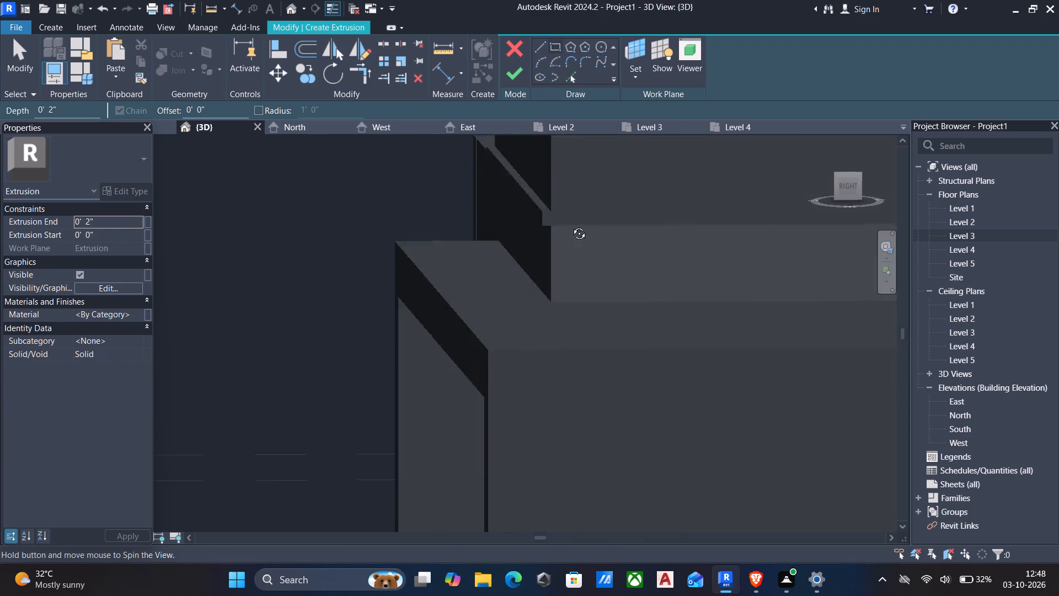
pyautogui.moveTo(571, 225); pyautogui.dragTo(550, 220, button='middle')
pyautogui.moveTo(589, 222); pyautogui.dragTo(535, 300, button='middle')
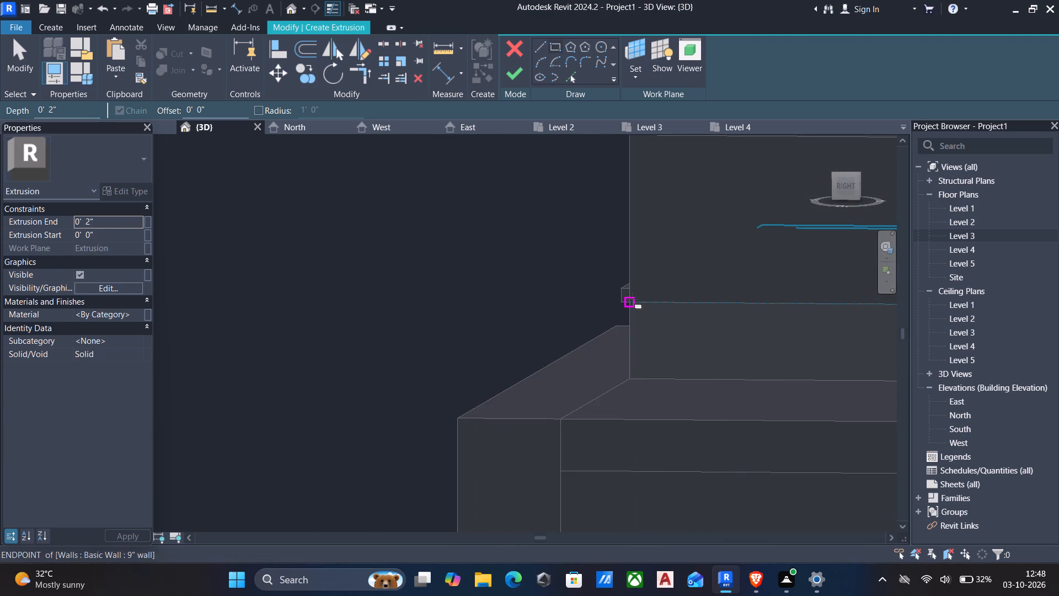
pyautogui.click(632, 299)
pyautogui.scroll(8, 632, 299)
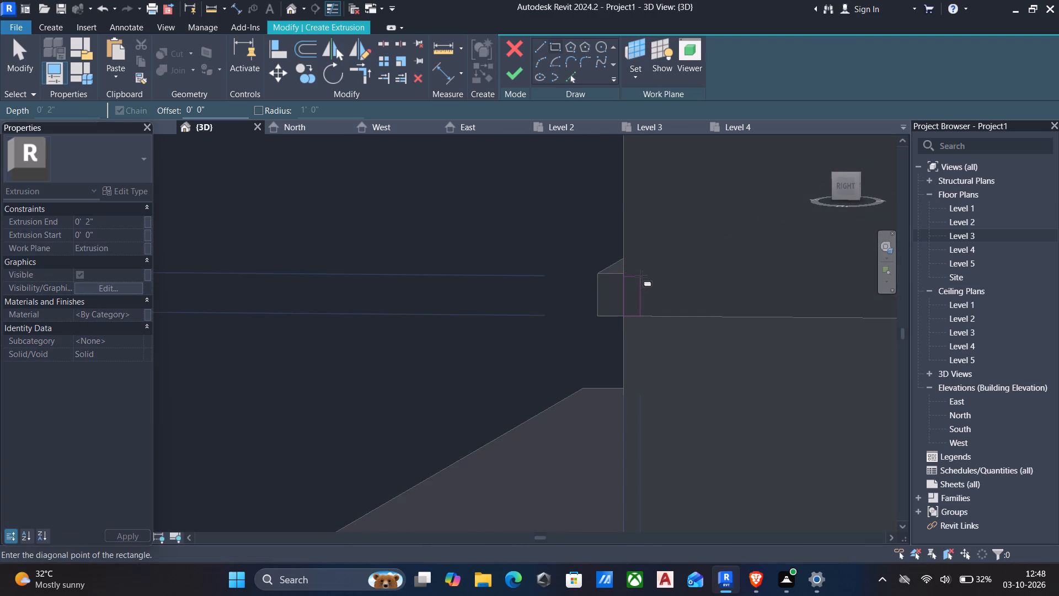
pyautogui.scroll(2, 641, 276)
pyautogui.click(639, 272)
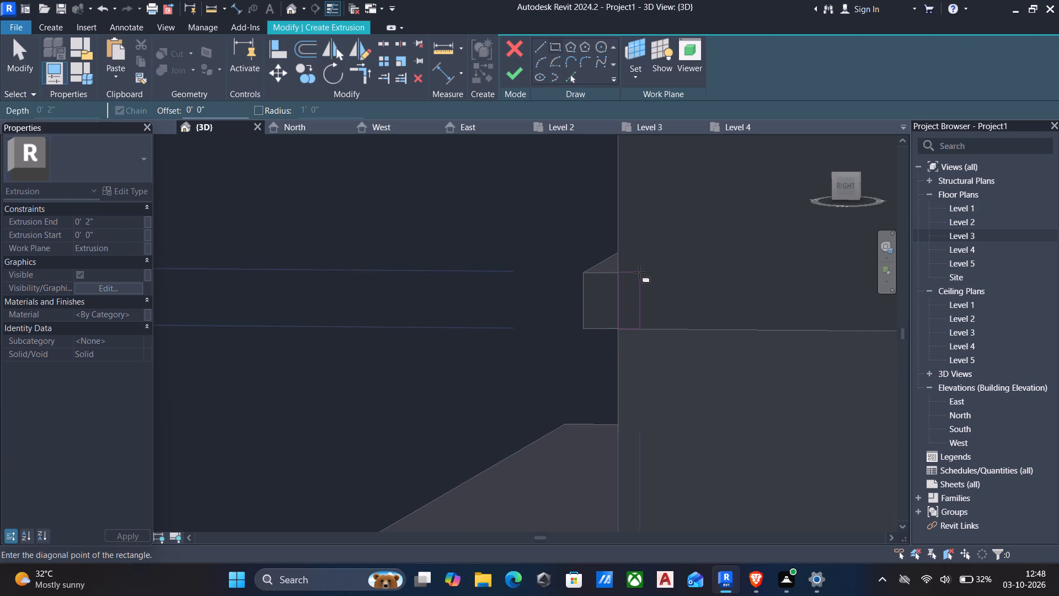
pyautogui.press('Escape')
pyautogui.scroll(-4, 637, 279)
pyautogui.press('Escape')
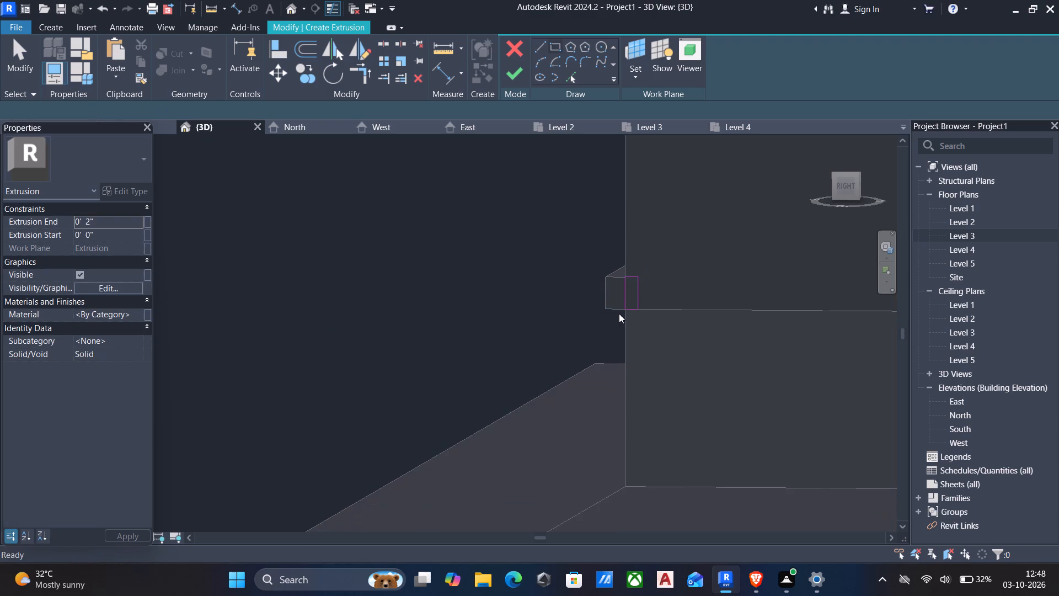
pyautogui.scroll(-1, 619, 313)
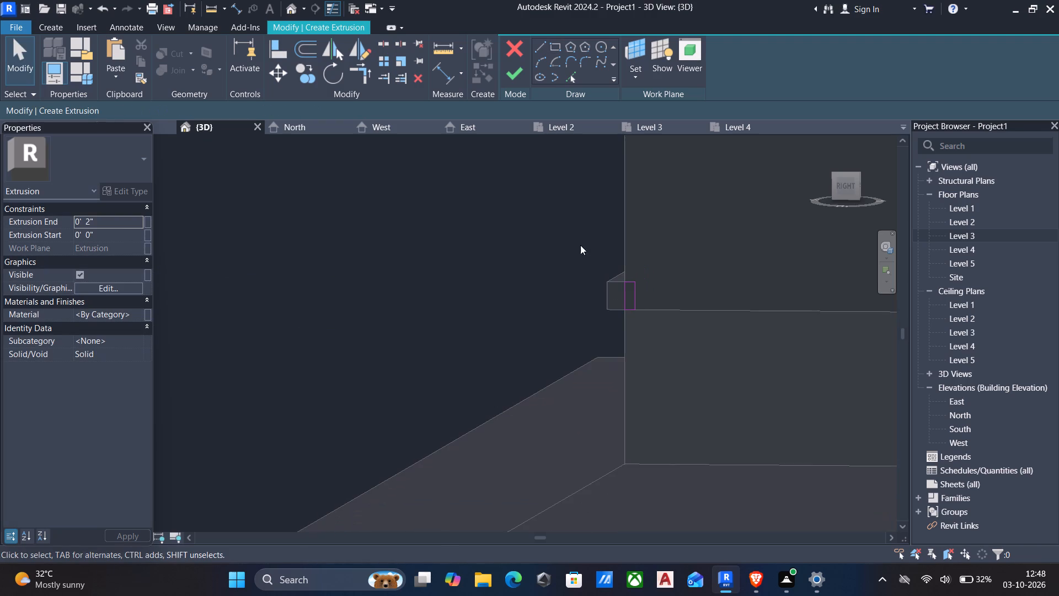
pyautogui.click(521, 72)
# Examine the small block beside the front band at the rooftop box's lower corner from several angles.
pyautogui.scroll(-4, 540, 123)
pyautogui.keyDown('shift'); pyautogui.moveTo(509, 256); pyautogui.dragTo(418, 301, button='middle'); pyautogui.keyUp('shift')
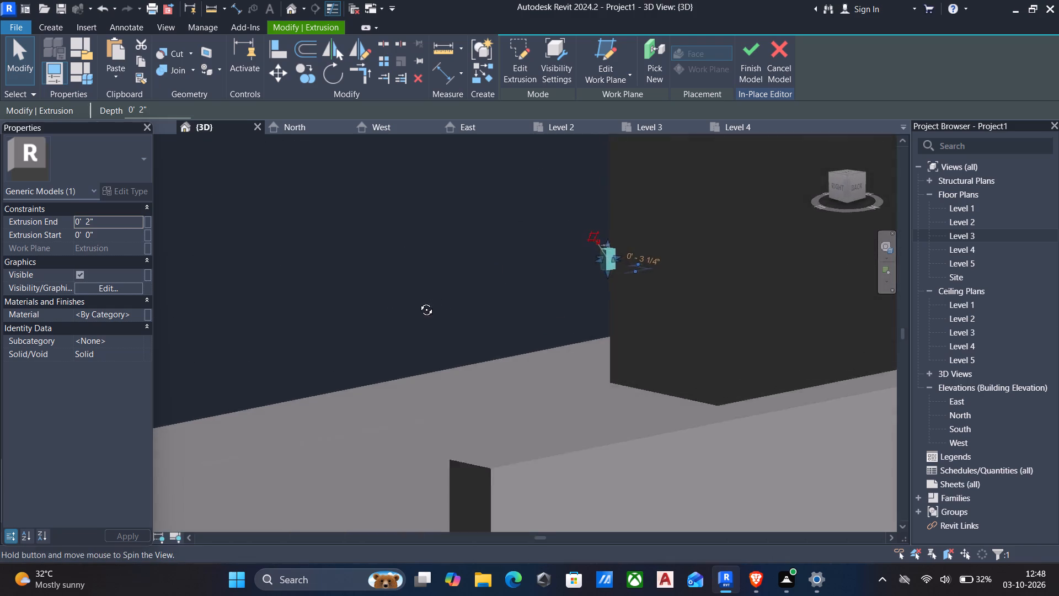
pyautogui.keyDown('shift'); pyautogui.moveTo(418, 301); pyautogui.dragTo(561, 398, button='middle'); pyautogui.keyUp('shift')
pyautogui.scroll(-1, 563, 398)
pyautogui.keyDown('shift'); pyautogui.moveTo(578, 337); pyautogui.dragTo(673, 302, button='middle'); pyautogui.keyUp('shift')
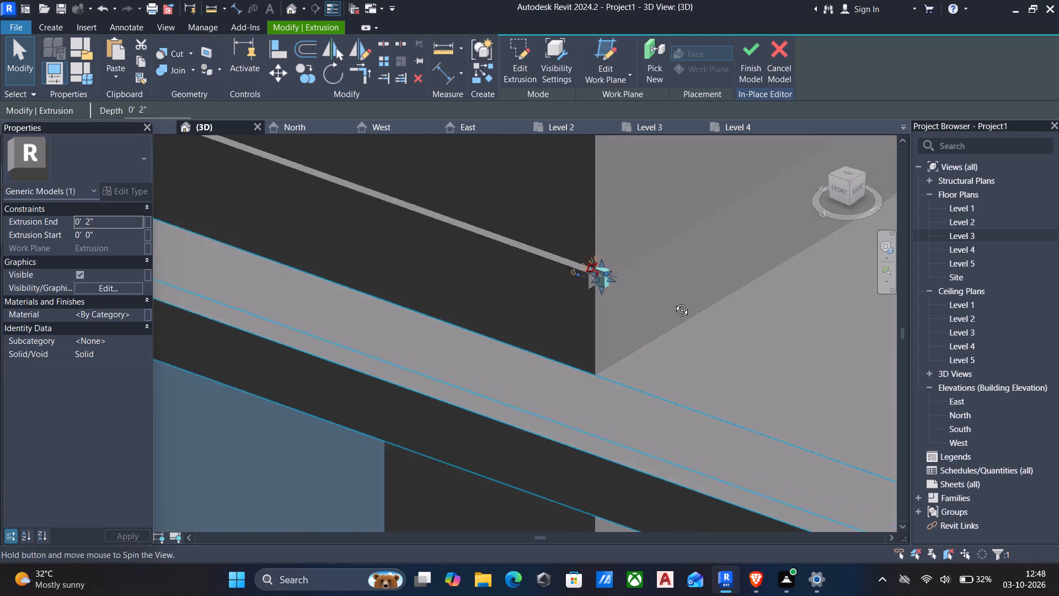
pyautogui.keyDown('shift'); pyautogui.moveTo(673, 302); pyautogui.dragTo(677, 301, button='middle'); pyautogui.keyUp('shift')
pyautogui.press('Escape')
pyautogui.scroll(3, 559, 317)
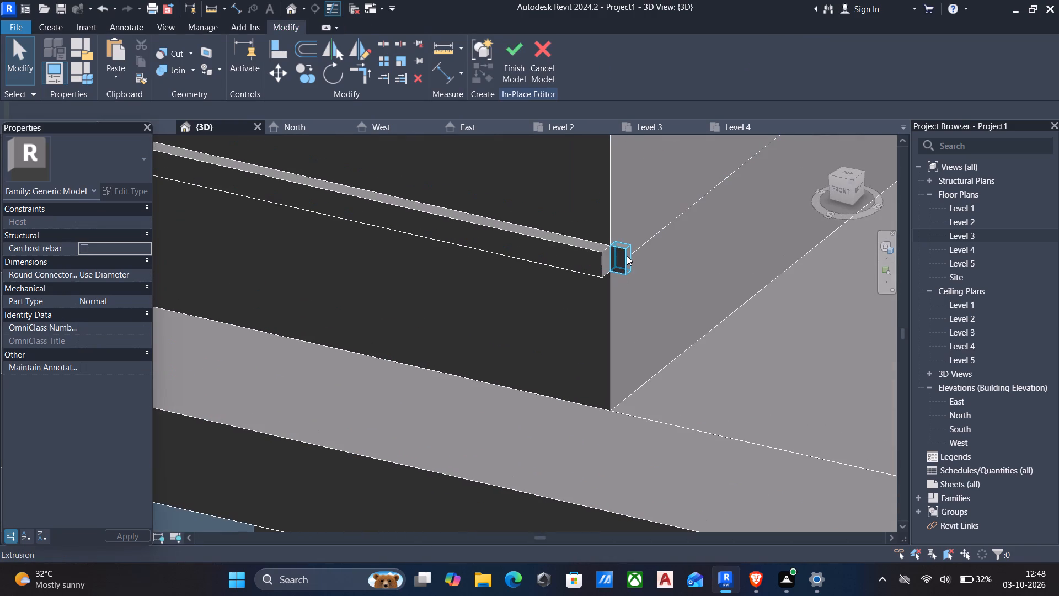
pyautogui.click(627, 256)
pyautogui.scroll(-1, 326, 320)
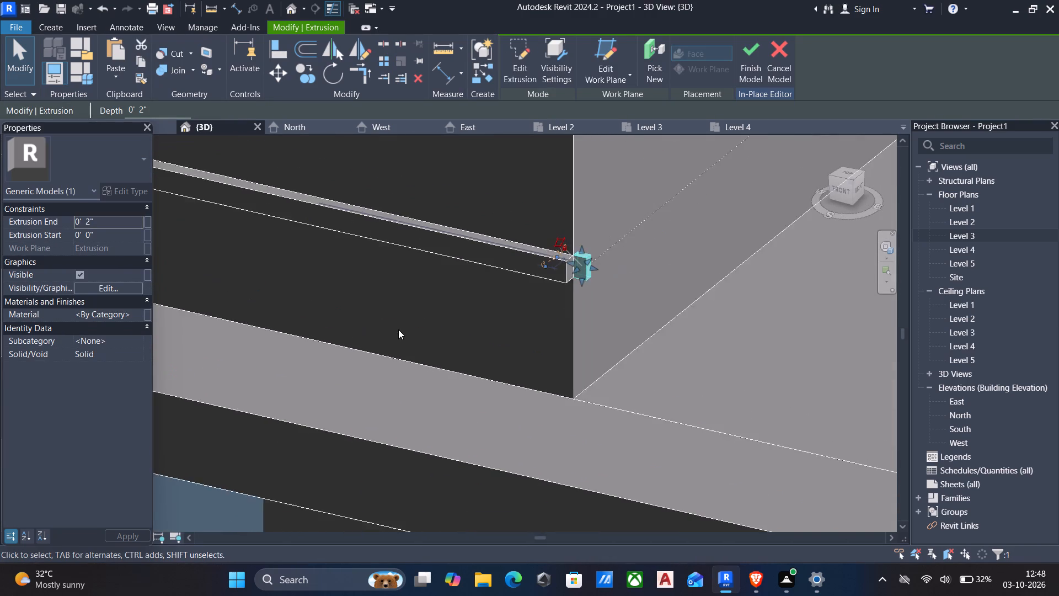
pyautogui.scroll(-3, 398, 331)
pyautogui.press('Escape')
pyautogui.keyDown('shift'); pyautogui.moveTo(568, 310); pyautogui.dragTo(545, 293, button='middle'); pyautogui.keyUp('shift')
pyautogui.scroll(-5, 545, 293)
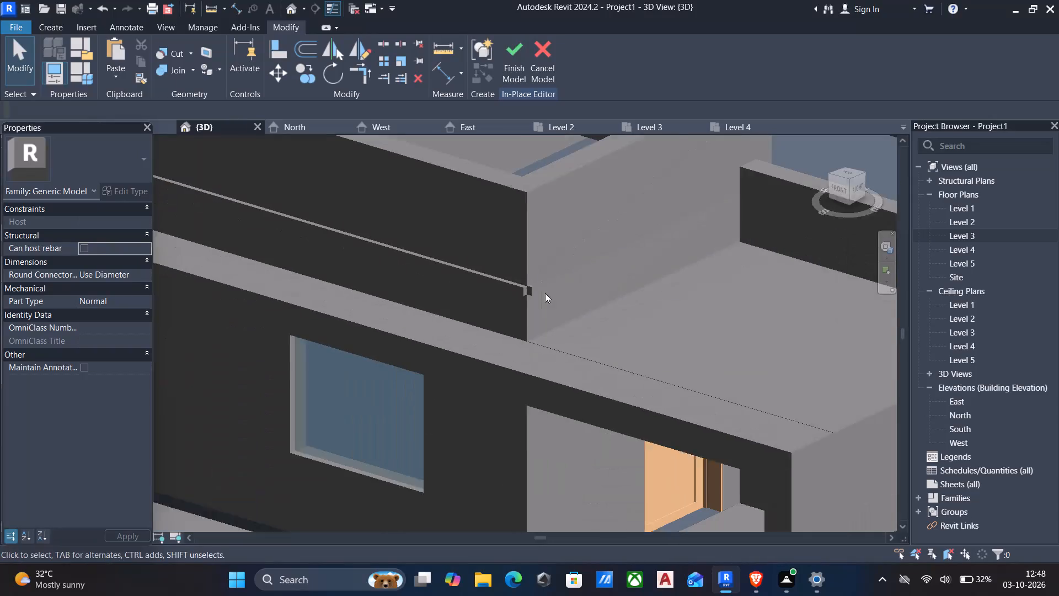
pyautogui.scroll(-3, 551, 293)
pyautogui.keyDown('shift'); pyautogui.middleClick(593, 299); pyautogui.keyUp('shift')
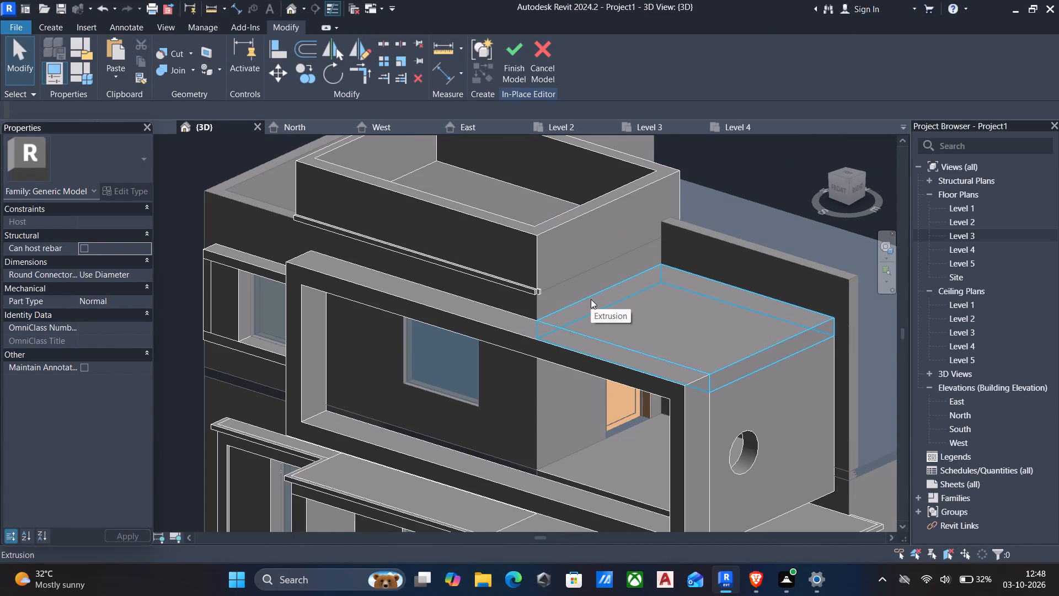
pyautogui.keyDown('shift'); pyautogui.moveTo(591, 299); pyautogui.dragTo(593, 252, button='middle'); pyautogui.keyUp('shift')
pyautogui.scroll(3, 580, 266)
# Align the small block's rear end with the face of the 9" wall behind, extending it as a band along the box's side.
pyautogui.click(520, 307)
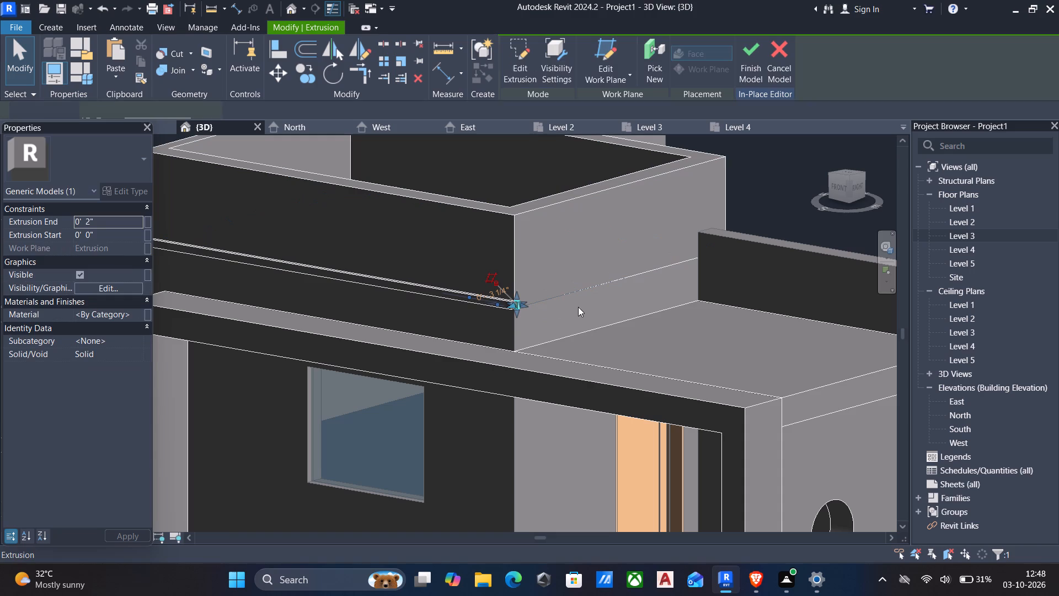
pyautogui.moveTo(681, 304); pyautogui.dragTo(669, 306, button='middle')
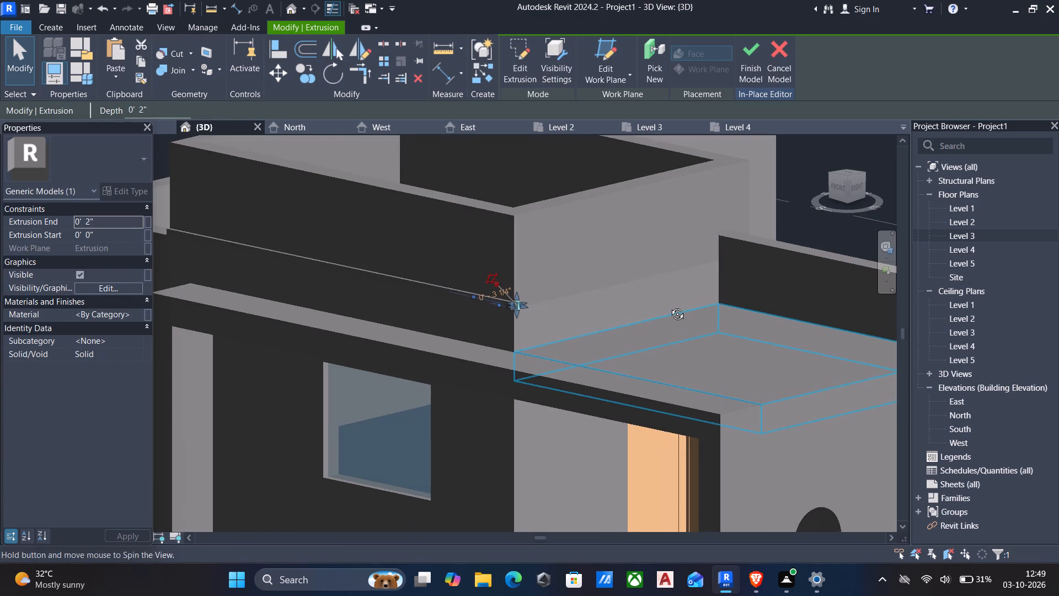
pyautogui.moveTo(669, 306); pyautogui.dragTo(667, 306, button='middle')
pyautogui.write('al')
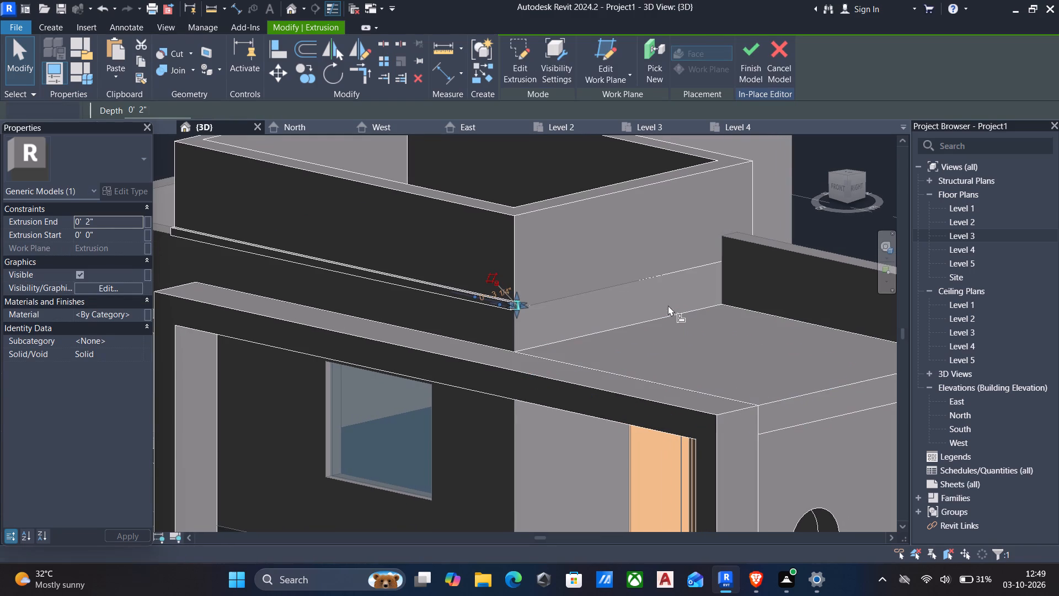
pyautogui.click(784, 254)
pyautogui.scroll(-1, 693, 280)
pyautogui.keyDown('shift'); pyautogui.moveTo(693, 280); pyautogui.dragTo(511, 296, button='middle'); pyautogui.keyUp('shift')
pyautogui.scroll(5, 532, 291)
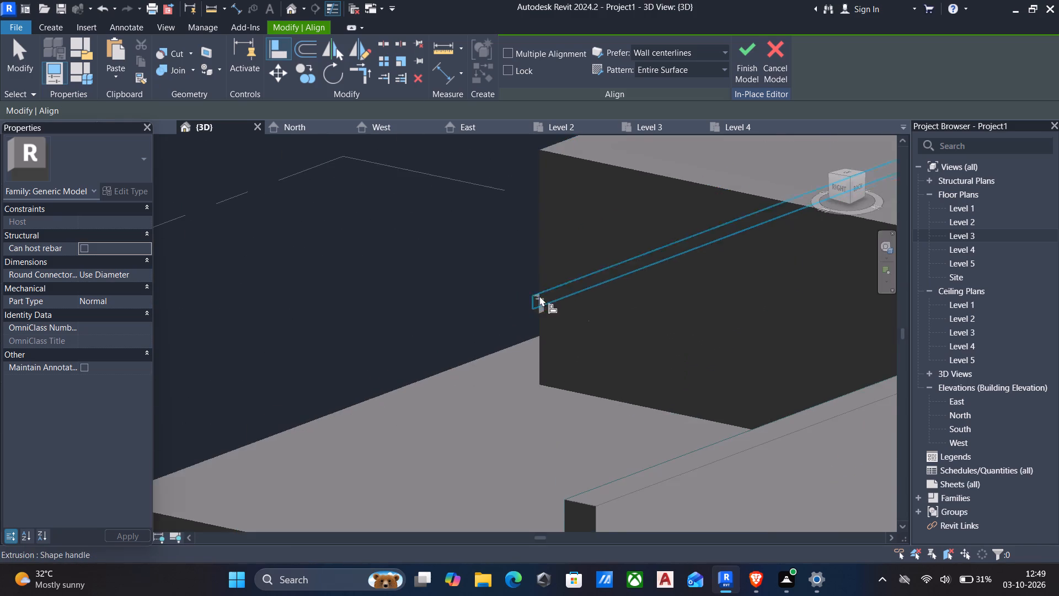
pyautogui.scroll(3, 545, 306)
pyautogui.click(539, 302)
pyautogui.scroll(-5, 522, 307)
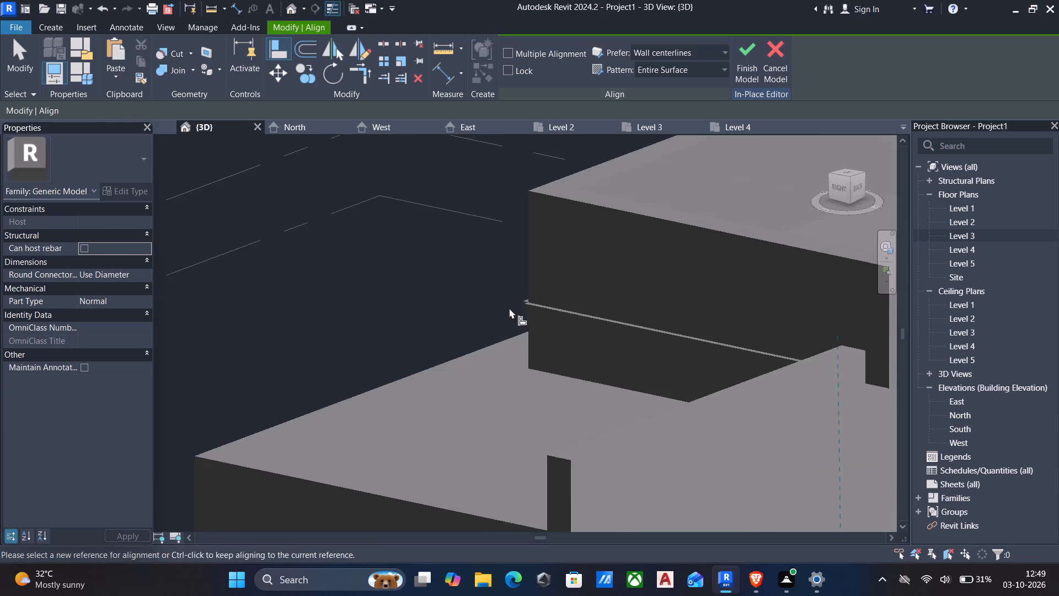
pyautogui.scroll(-5, 507, 310)
pyautogui.press('Escape')
pyautogui.scroll(-3, 479, 300)
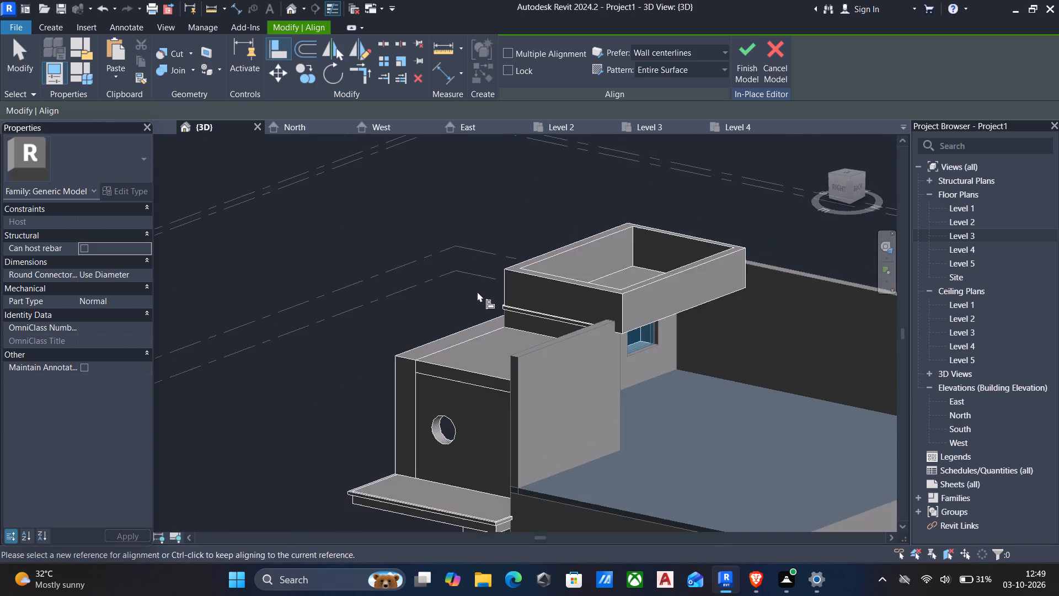
pyautogui.keyDown('shift'); pyautogui.moveTo(477, 291); pyautogui.dragTo(536, 293, button='middle'); pyautogui.keyUp('shift')
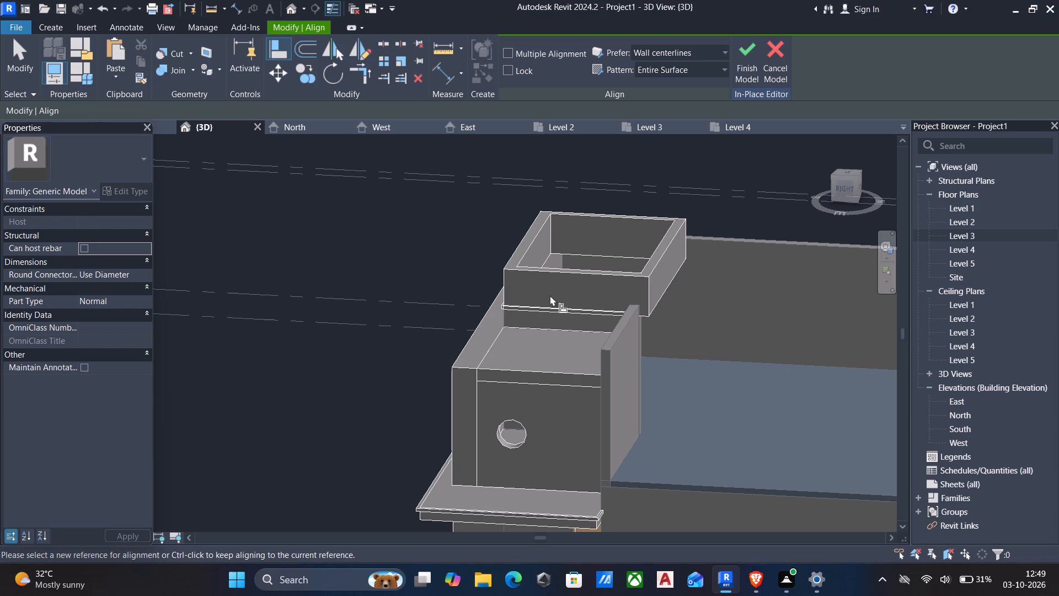
pyautogui.press('Escape')
# Stretch the side band's front end forward past the rooftop box's corner and the front band.
pyautogui.scroll(-2, 491, 301)
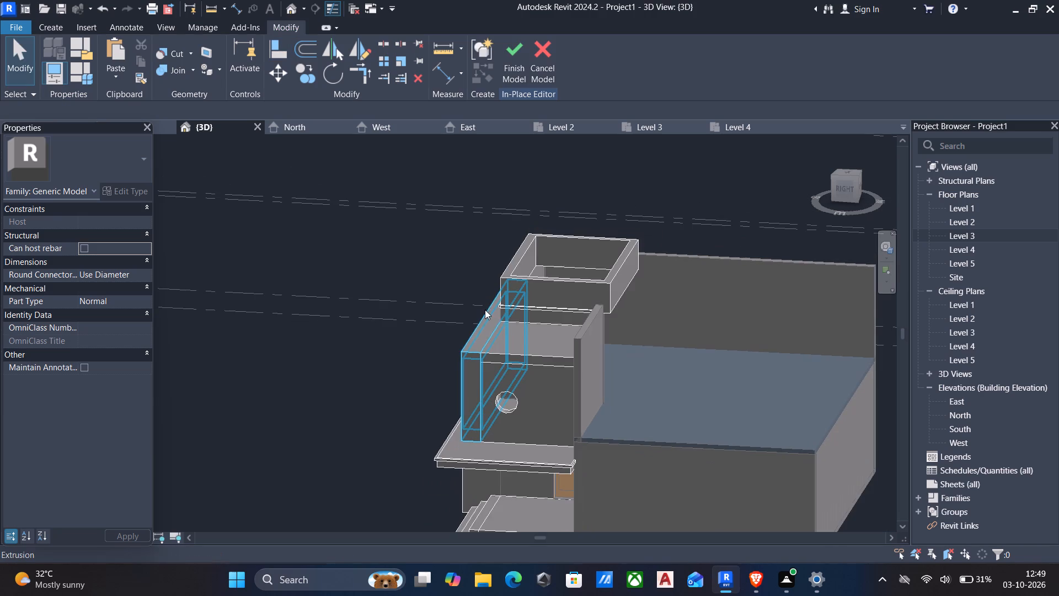
pyautogui.keyDown('shift'); pyautogui.moveTo(504, 313); pyautogui.dragTo(644, 317, button='middle'); pyautogui.keyUp('shift')
pyautogui.scroll(4, 418, 292)
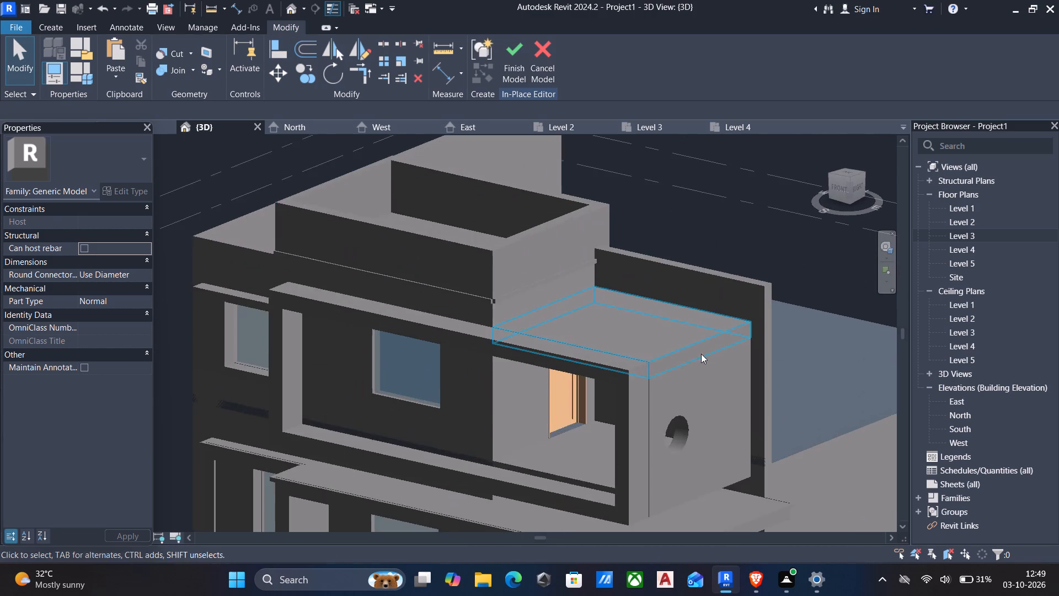
pyautogui.scroll(4, 648, 348)
pyautogui.scroll(4, 400, 278)
pyautogui.moveTo(386, 276); pyautogui.dragTo(473, 307, button='middle')
pyautogui.scroll(4, 454, 290)
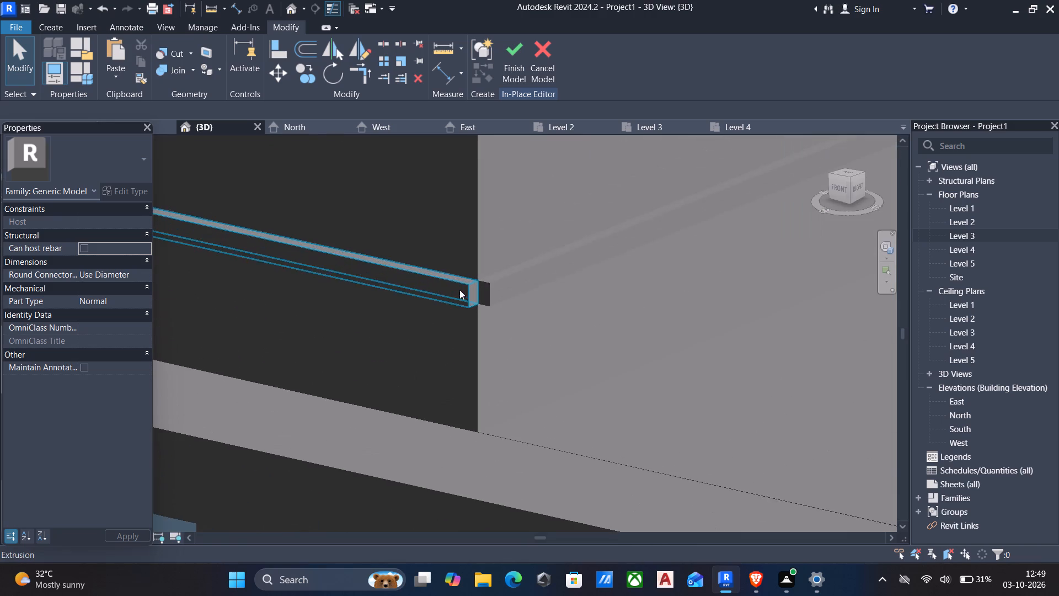
pyautogui.click(486, 293)
pyautogui.moveTo(482, 296); pyautogui.dragTo(468, 305)
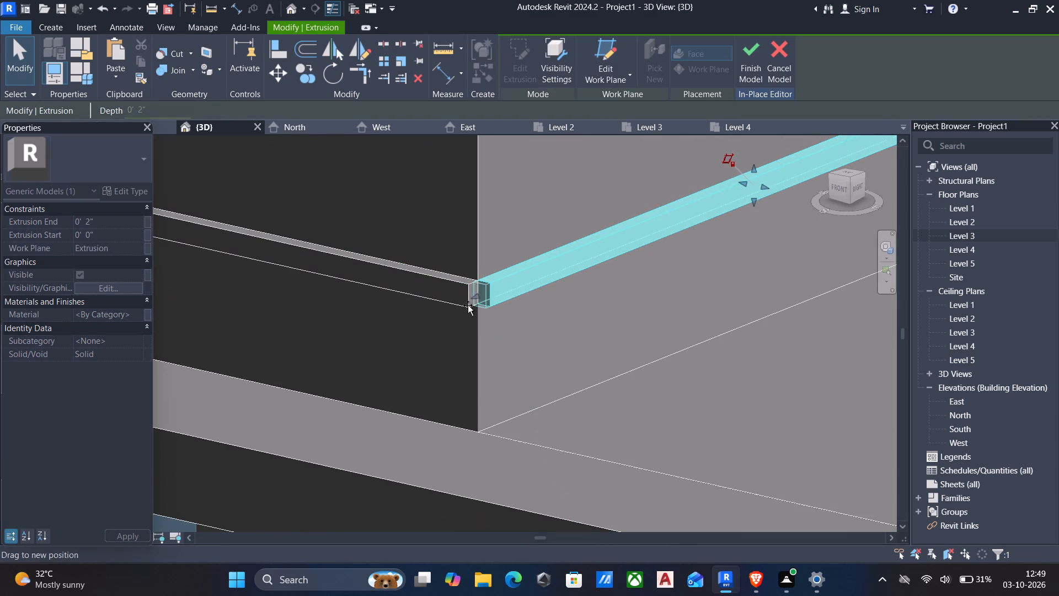
pyautogui.moveTo(468, 305); pyautogui.dragTo(466, 307)
pyautogui.press('Escape')
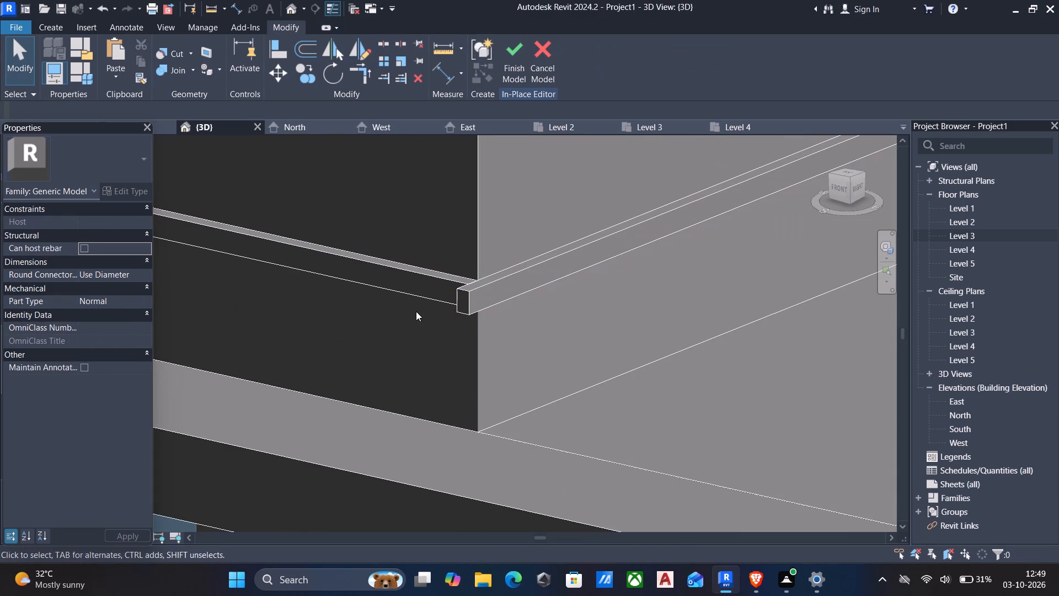
# Align the side band's front end flush with the front band's outer face and finish the in-place model.
pyautogui.write('al')
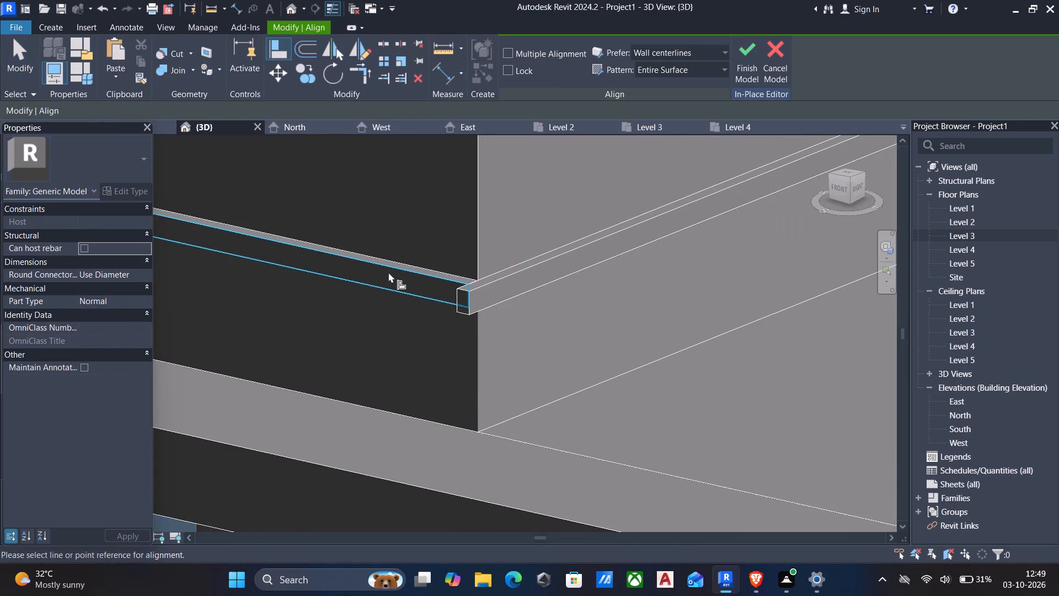
pyautogui.click(388, 272)
pyautogui.scroll(-1, 387, 317)
pyautogui.keyDown('shift'); pyautogui.moveTo(388, 320); pyautogui.dragTo(487, 310, button='middle'); pyautogui.keyUp('shift')
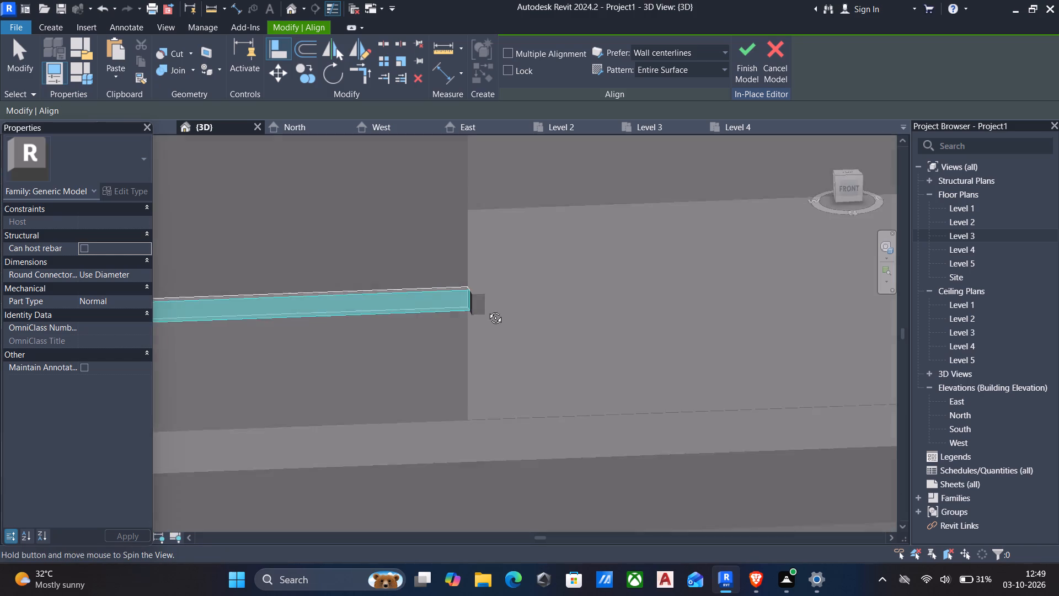
pyautogui.keyDown('shift'); pyautogui.moveTo(487, 310); pyautogui.dragTo(514, 311, button='middle'); pyautogui.keyUp('shift')
pyautogui.click(488, 301)
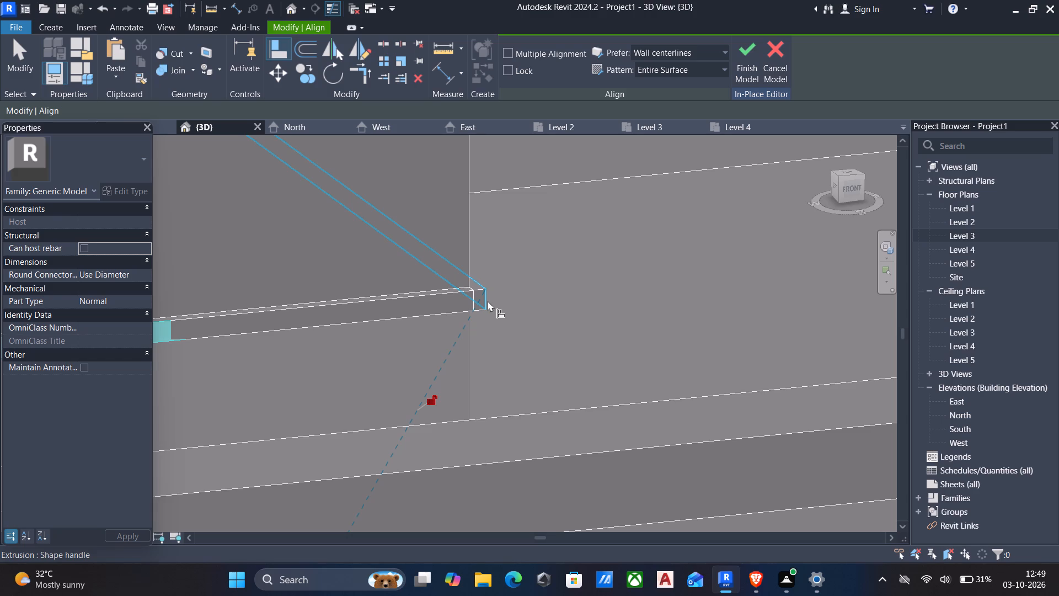
pyautogui.press('Escape')
pyautogui.scroll(-2, 552, 359)
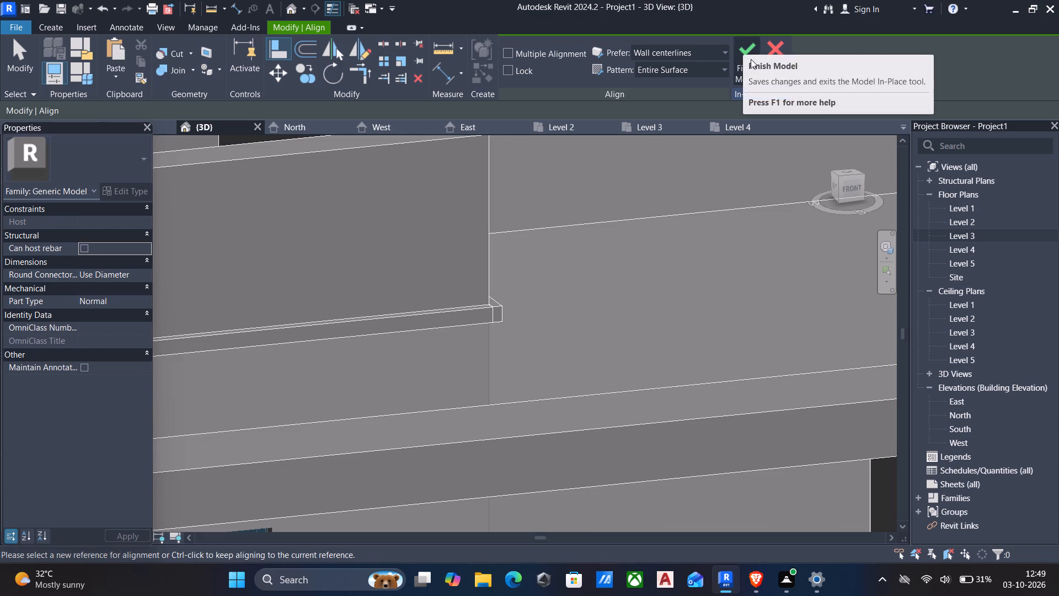
pyautogui.click(751, 50)
# Reopen the in-place model containing the rooftop box and start an extrusion using the box's top face as work plane.
pyautogui.scroll(-3, 687, 307)
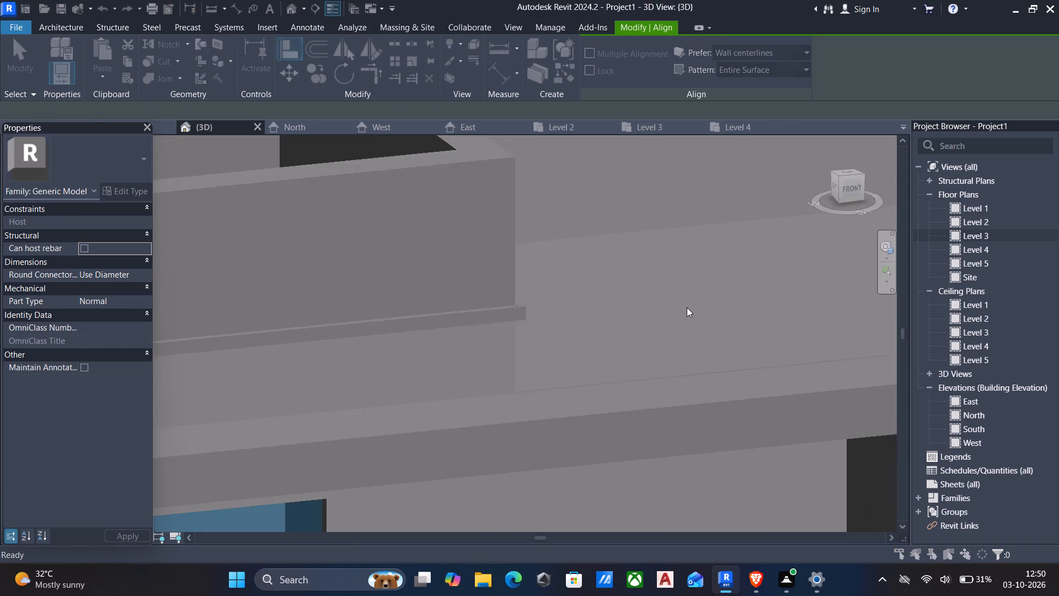
pyautogui.keyDown('shift'); pyautogui.moveTo(687, 307); pyautogui.dragTo(665, 324, button='middle'); pyautogui.keyUp('shift')
pyautogui.click(606, 336)
pyautogui.scroll(-2, 619, 342)
pyautogui.keyDown('shift'); pyautogui.moveTo(619, 342); pyautogui.dragTo(464, 331, button='middle'); pyautogui.keyUp('shift')
pyautogui.keyDown('shift'); pyautogui.scroll(-4, 464, 331); pyautogui.keyUp('shift')
pyautogui.keyDown('shift'); pyautogui.moveTo(468, 349); pyautogui.dragTo(479, 349, button='middle'); pyautogui.keyUp('shift')
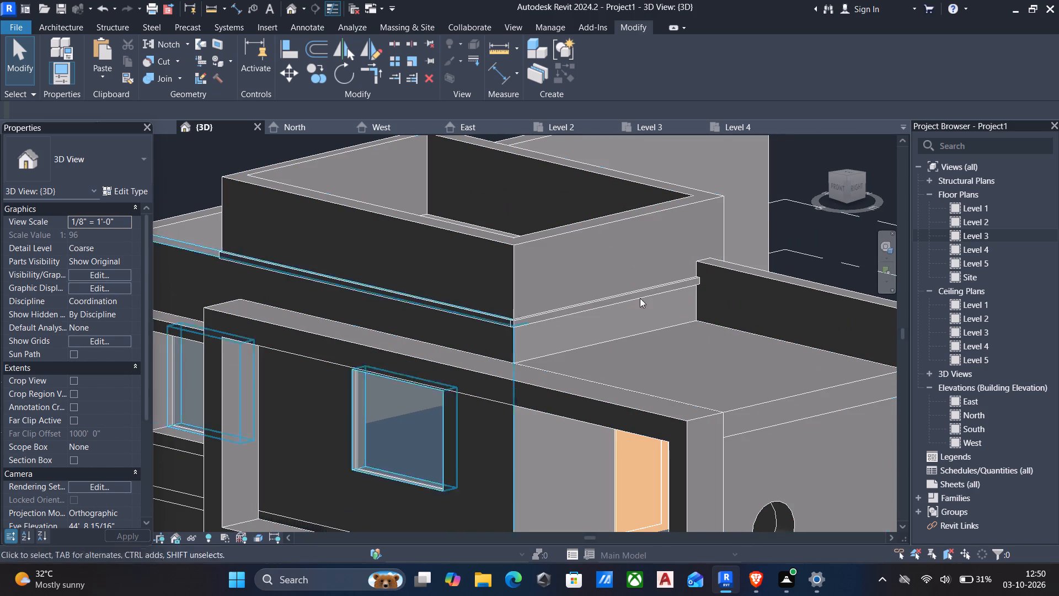
pyautogui.click(498, 237)
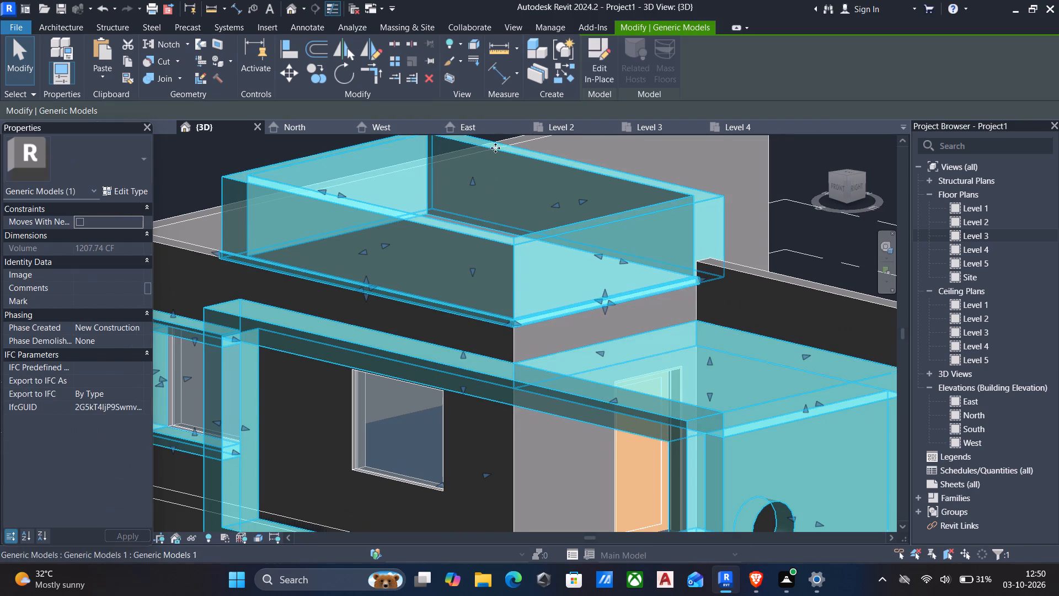
pyautogui.click(602, 79)
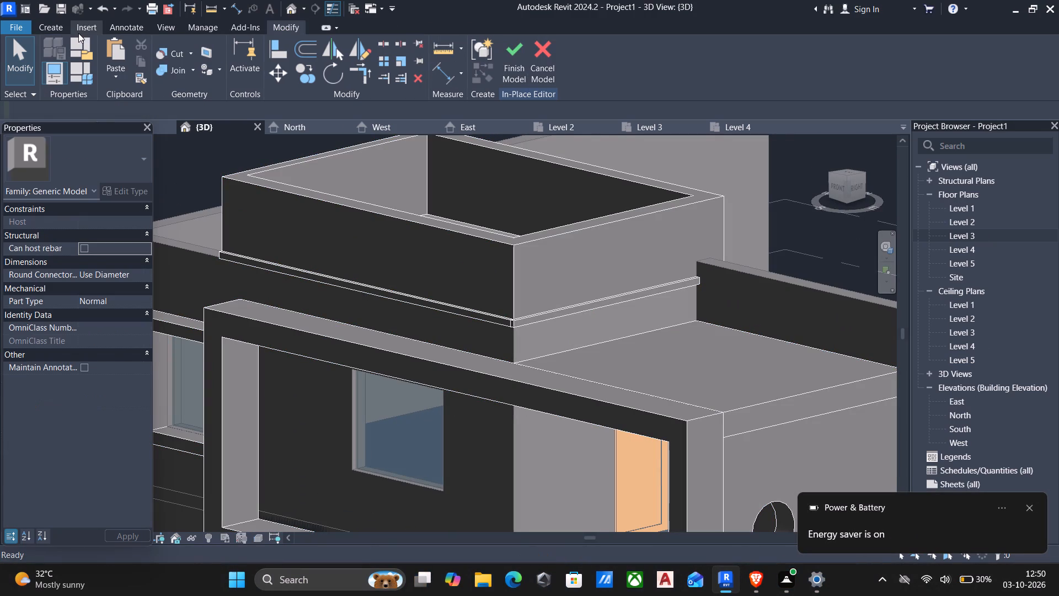
pyautogui.click(50, 25)
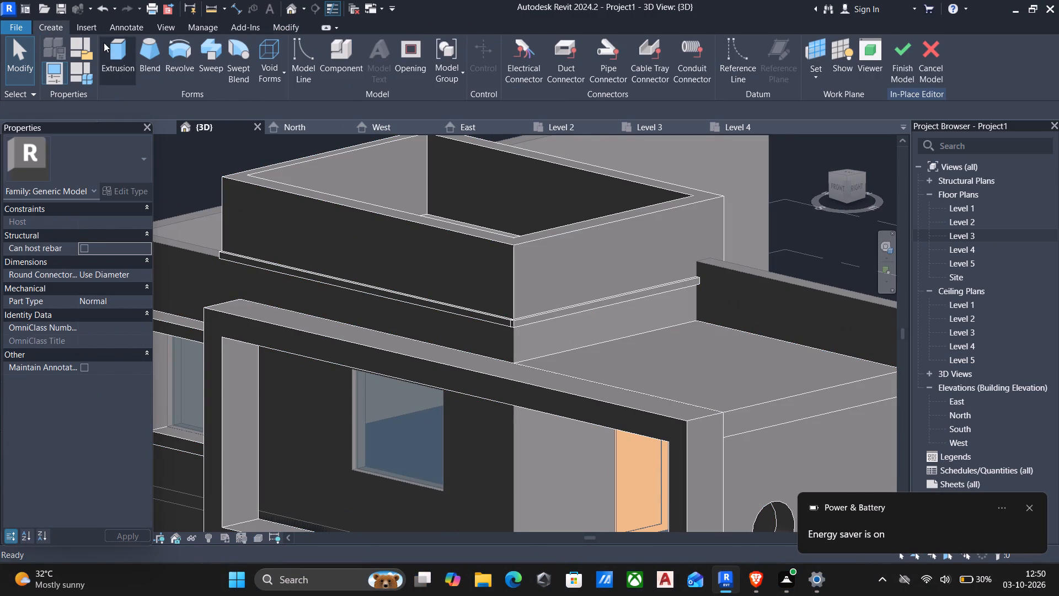
pyautogui.click(113, 52)
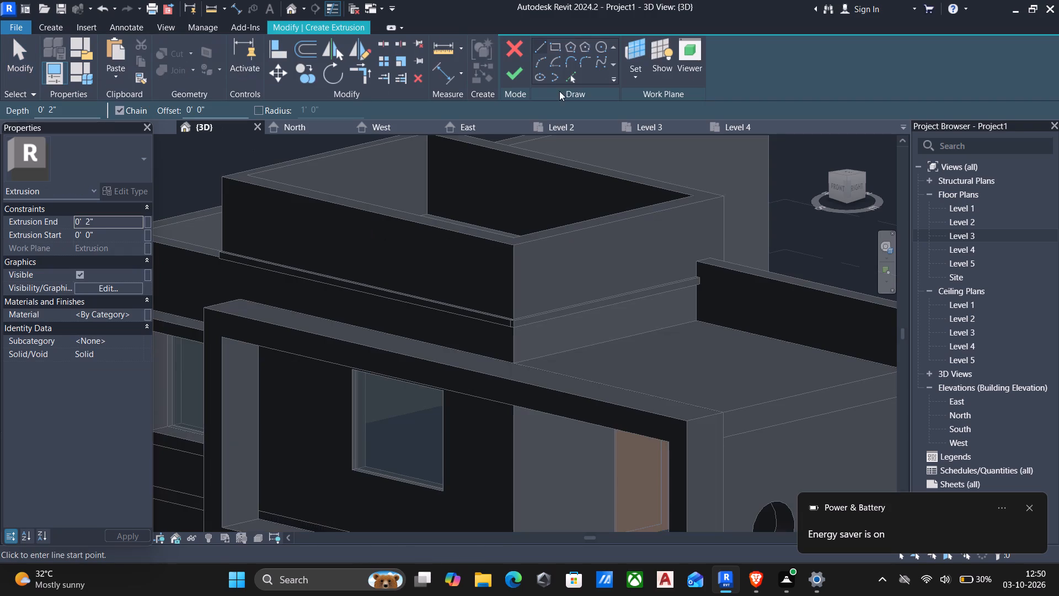
pyautogui.click(630, 76)
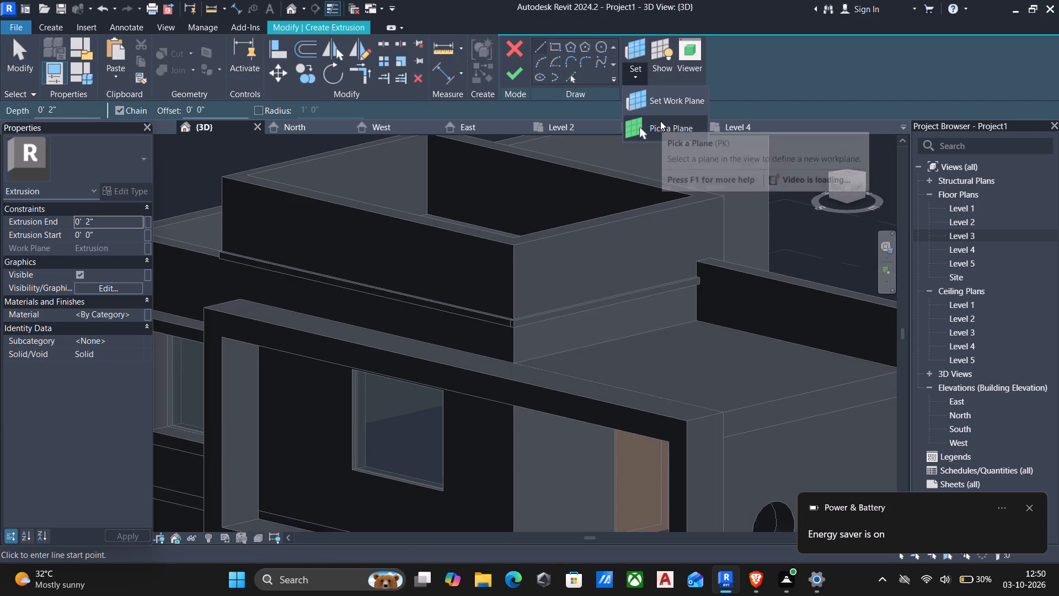
pyautogui.click(662, 122)
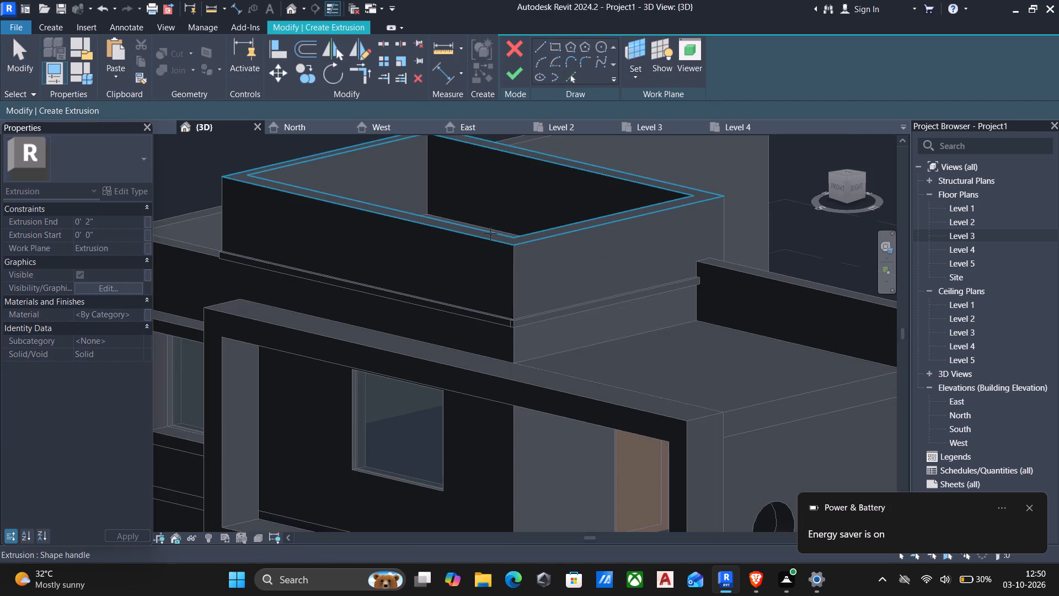
pyautogui.click(490, 233)
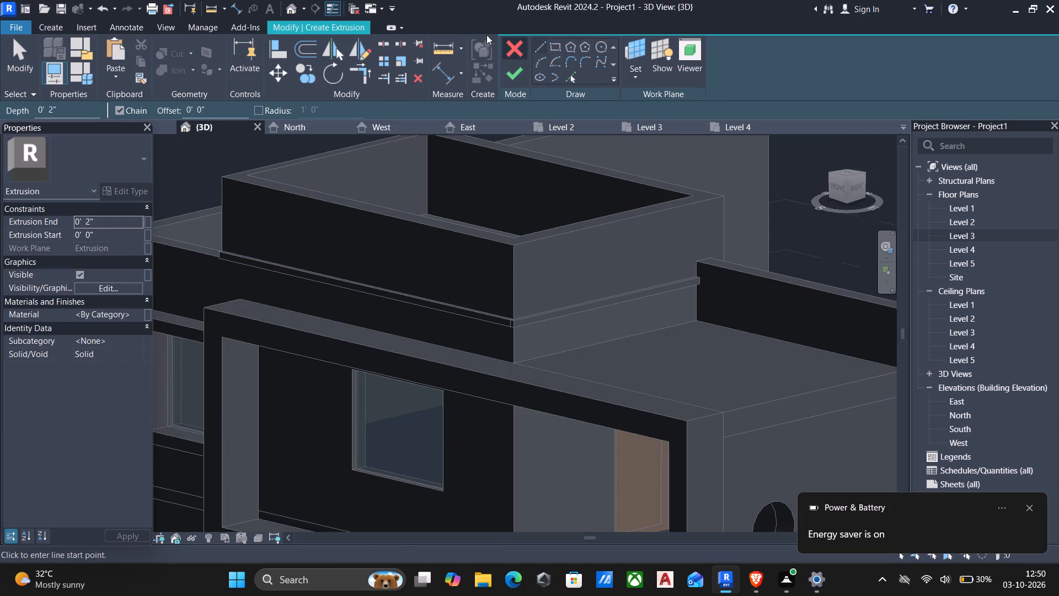
# Sketch a rectangle offset 2' outward from the rooftop box's opposite corners, about 20' by 15' 6", and finish the extrusion.
pyautogui.click(552, 46)
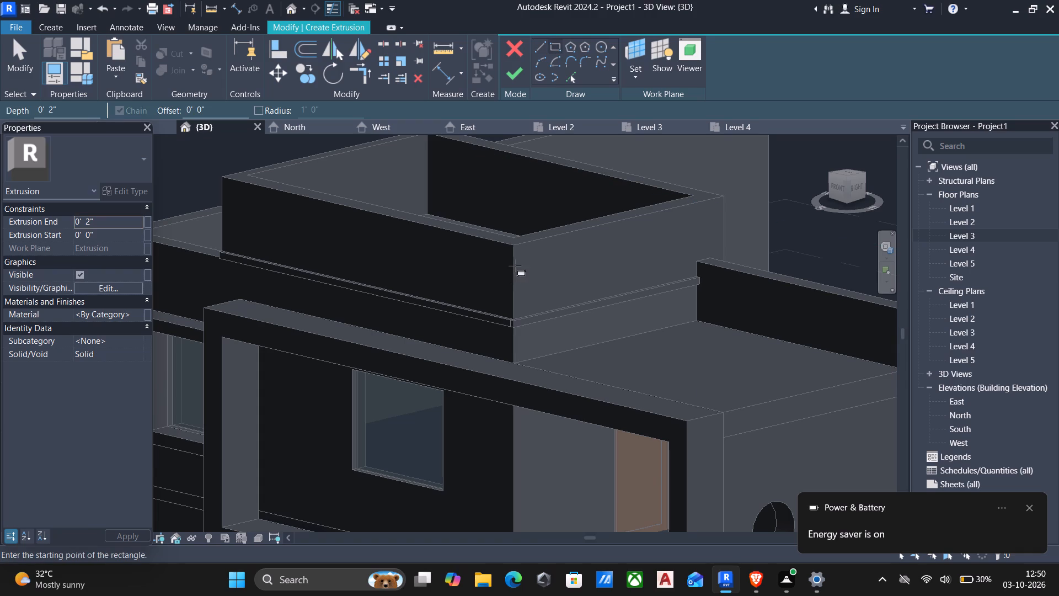
pyautogui.keyDown('shift'); pyautogui.moveTo(515, 265); pyautogui.dragTo(516, 363, button='middle'); pyautogui.keyUp('shift')
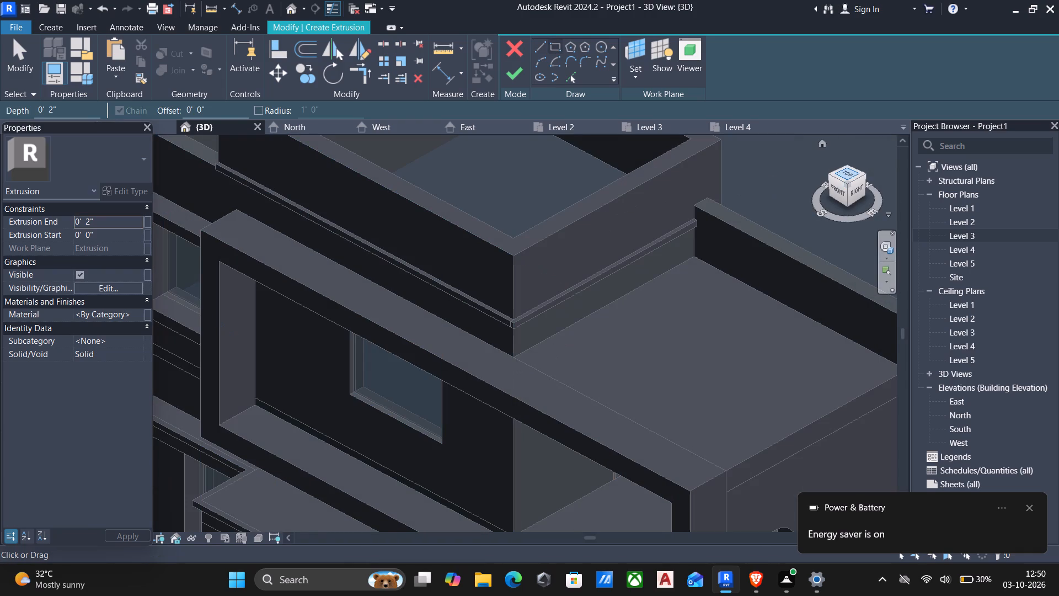
pyautogui.click(843, 178)
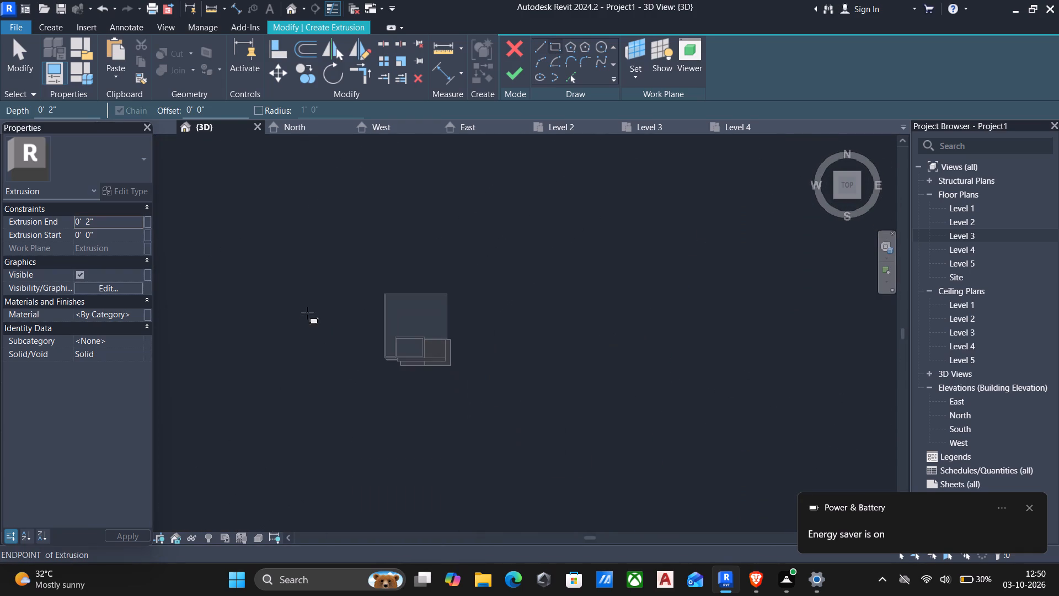
pyautogui.scroll(14, 419, 355)
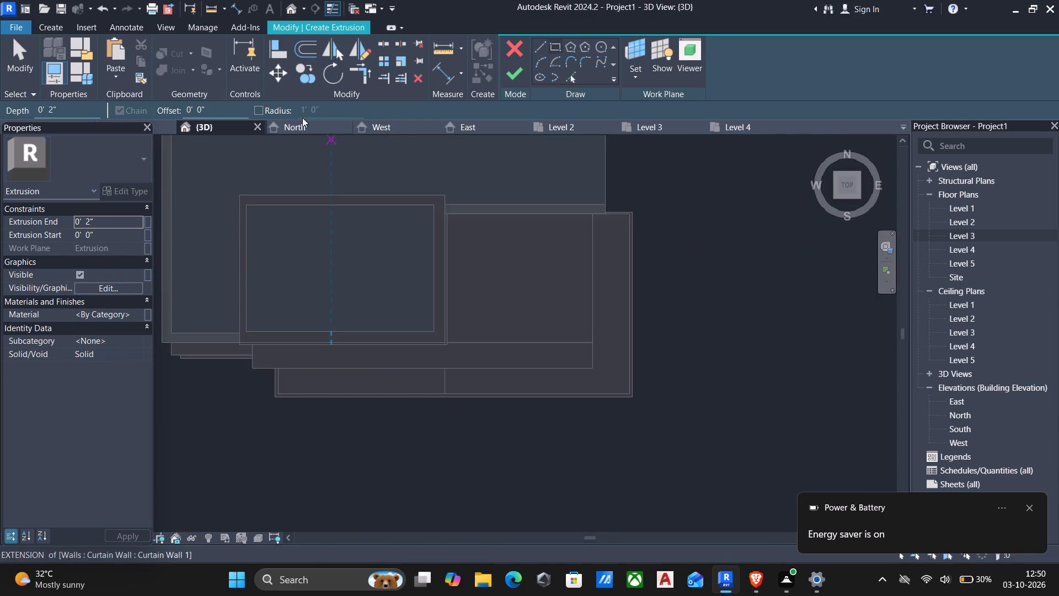
pyautogui.moveTo(220, 108); pyautogui.dragTo(4, 102)
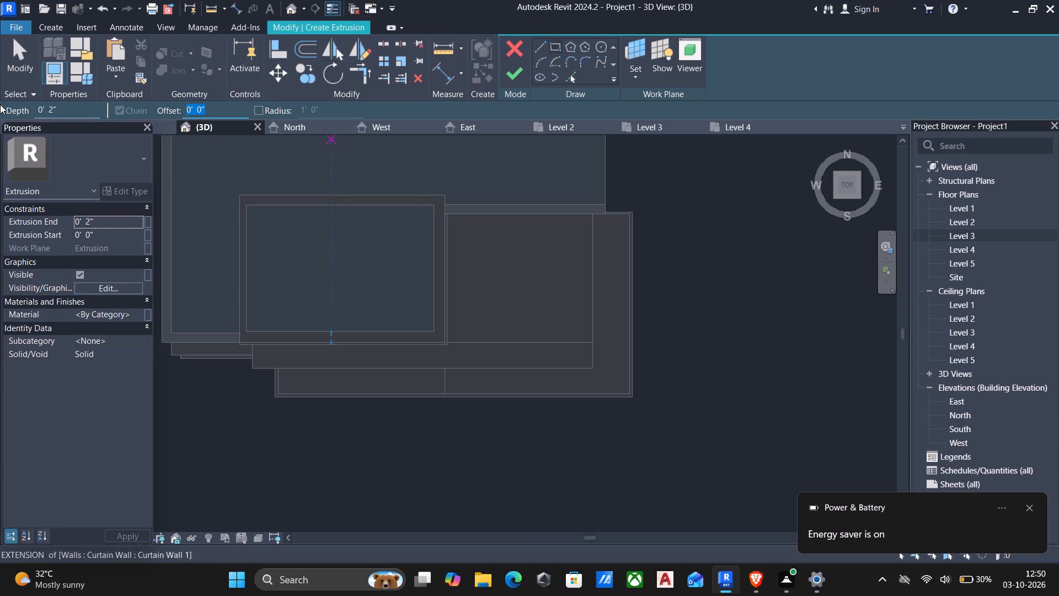
pyautogui.write("2'")
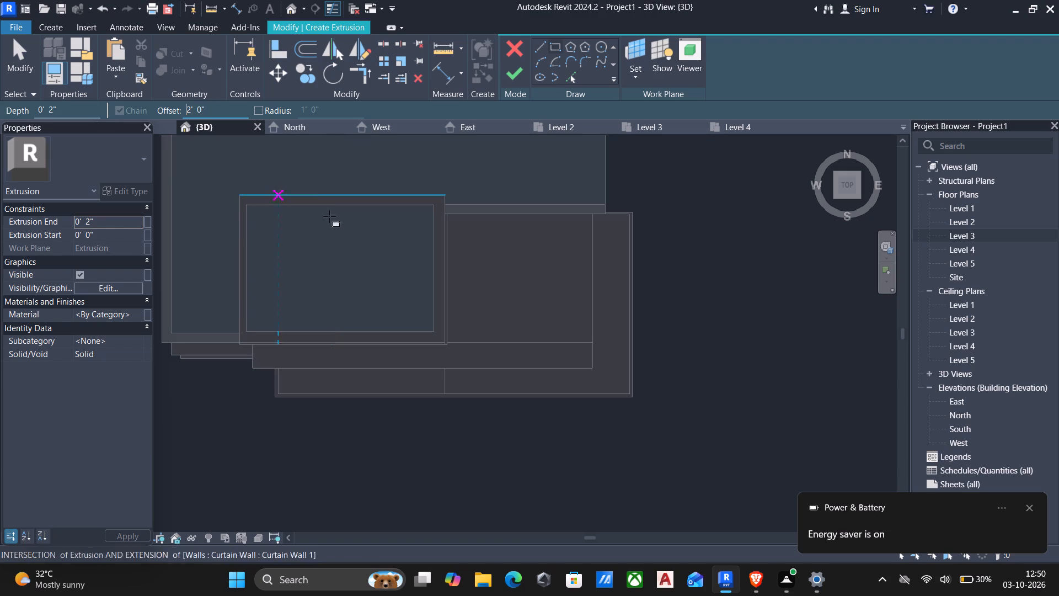
pyautogui.scroll(3, 440, 300)
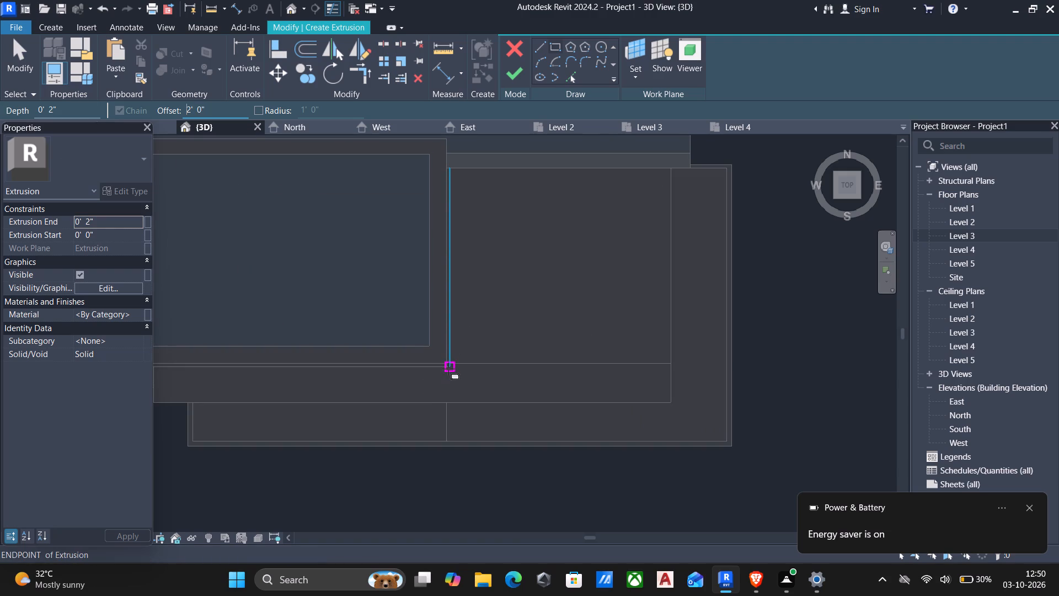
pyautogui.scroll(4, 442, 363)
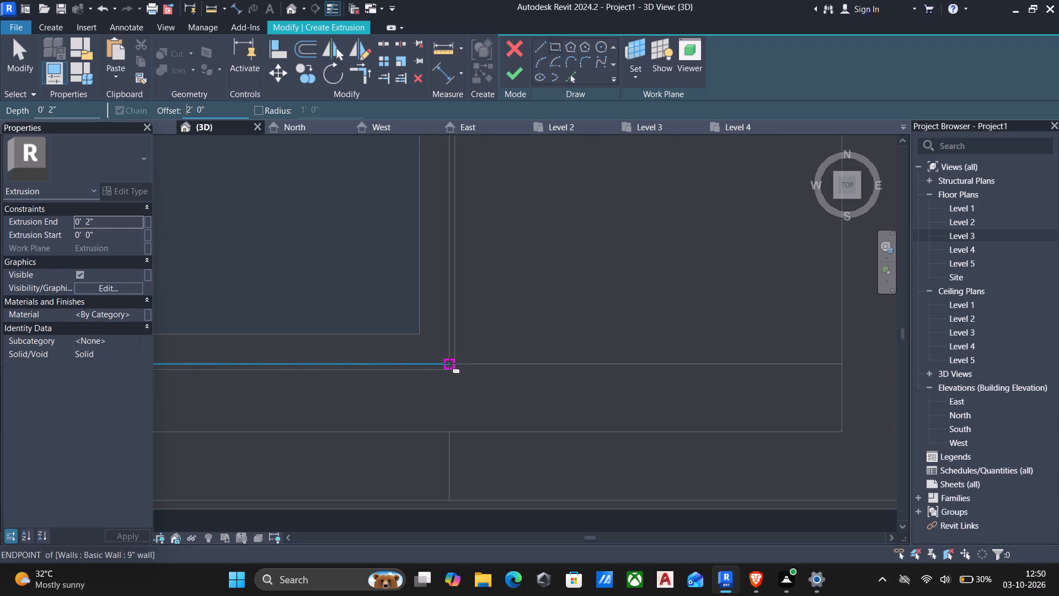
pyautogui.click(450, 363)
pyautogui.scroll(-4, 430, 327)
pyautogui.moveTo(426, 311); pyautogui.dragTo(591, 306, button='middle')
pyautogui.scroll(-3, 582, 306)
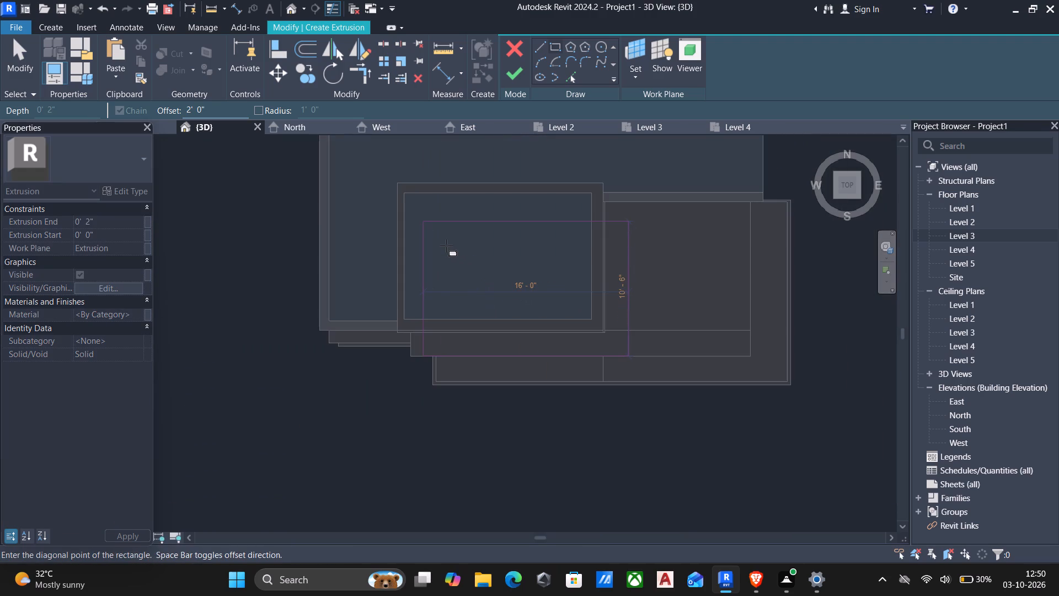
pyautogui.click(394, 183)
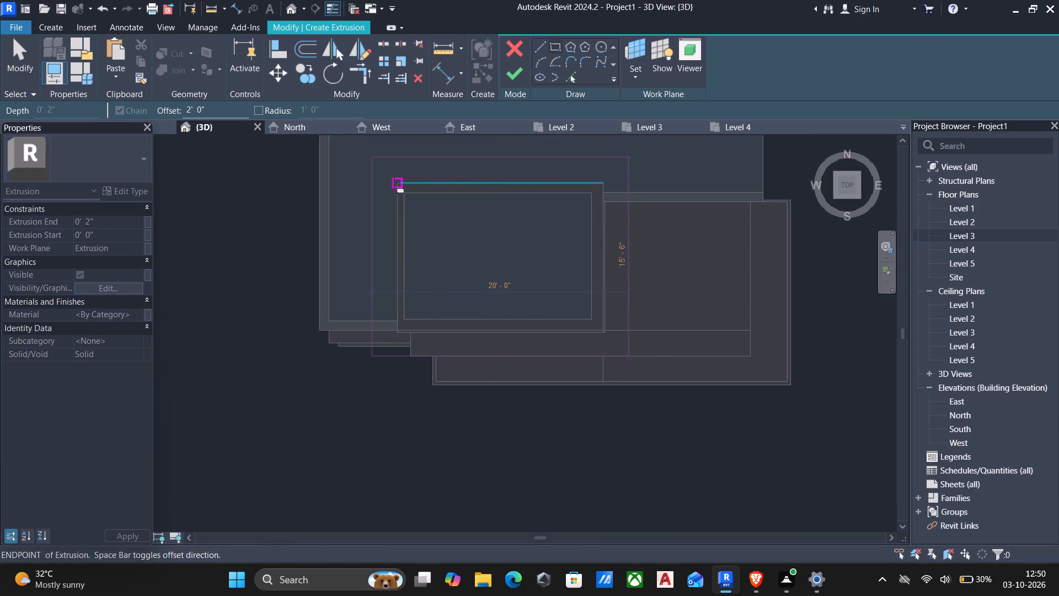
pyautogui.press('Escape')
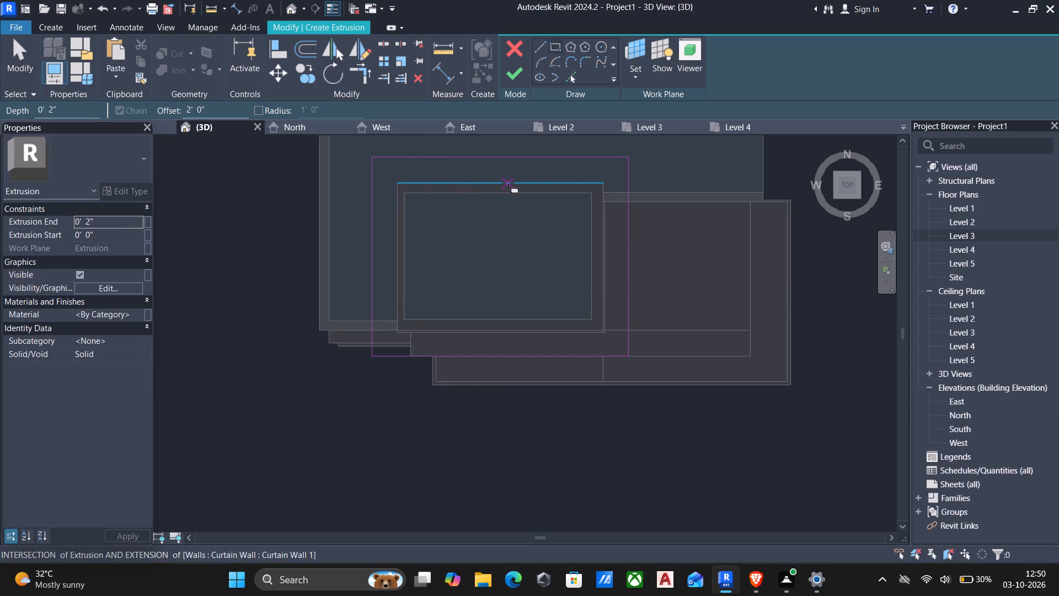
pyautogui.click(518, 79)
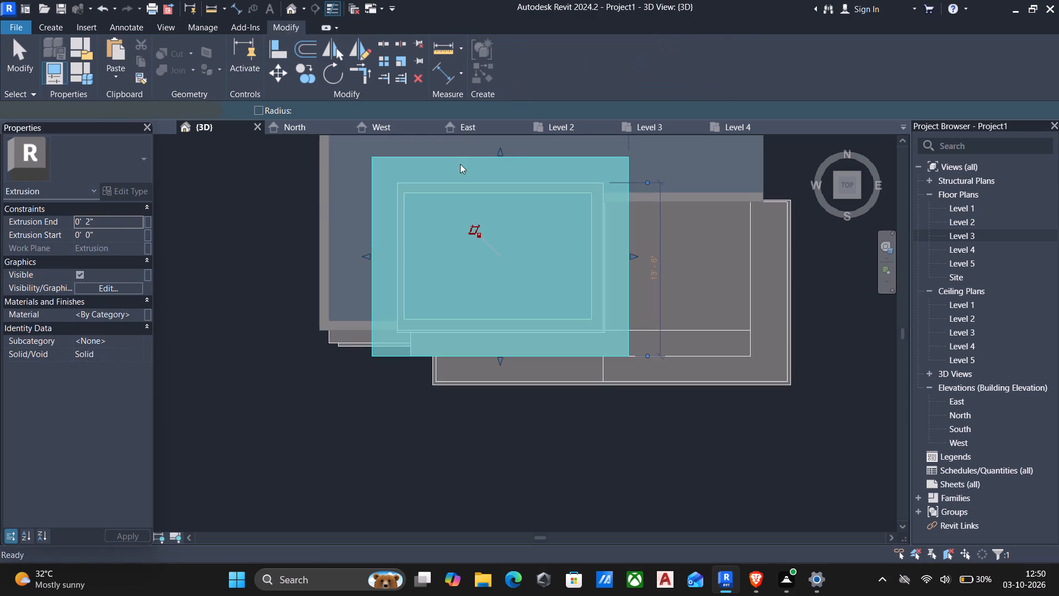
# Set the new roof slab's Extrusion End to 1' and finish the in-place model.
pyautogui.click(129, 214)
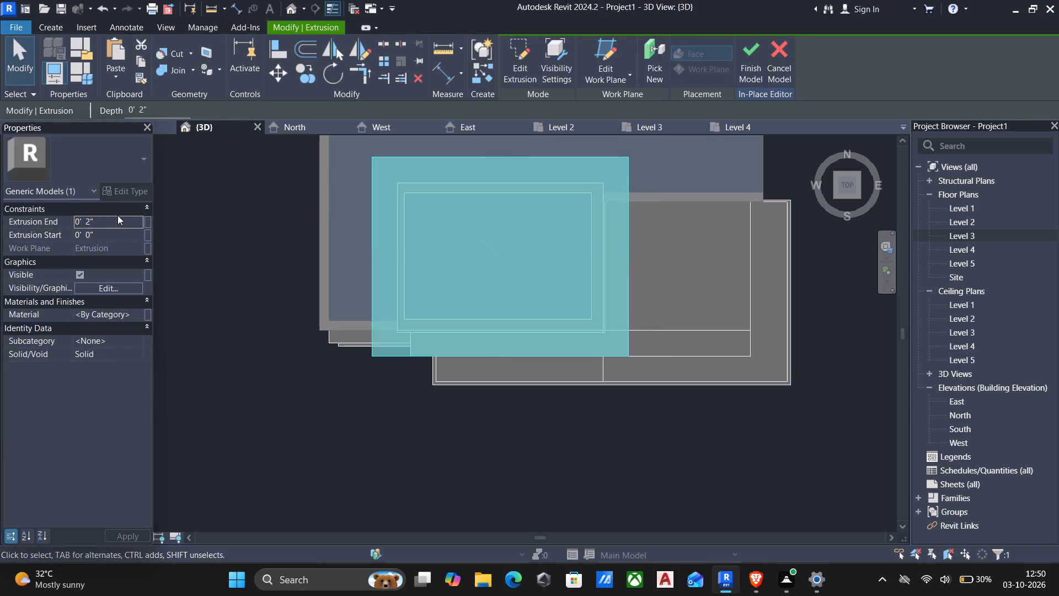
pyautogui.click(117, 214)
pyautogui.click(117, 220)
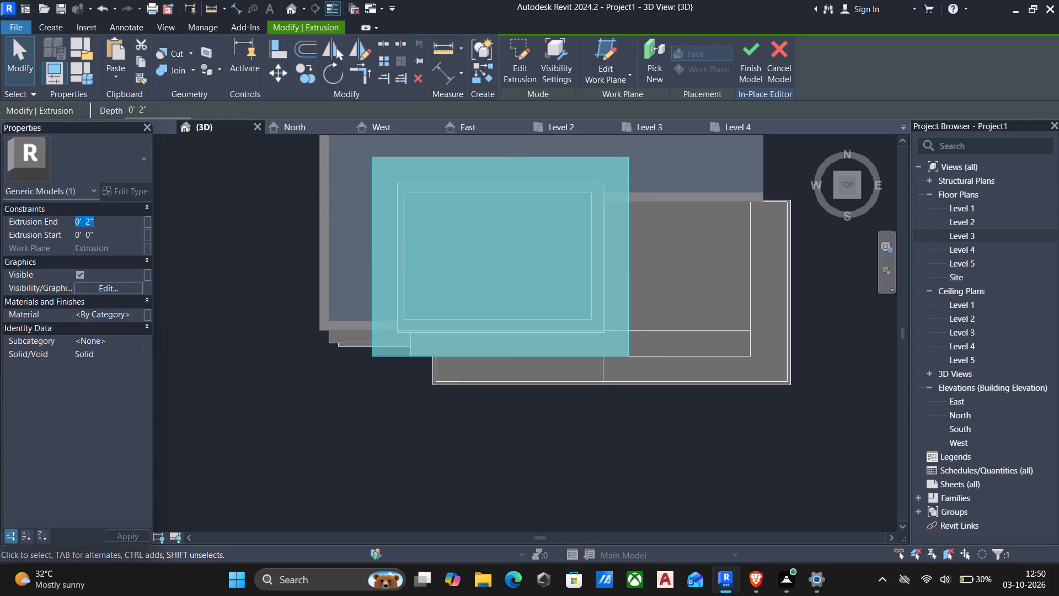
pyautogui.write("1'")
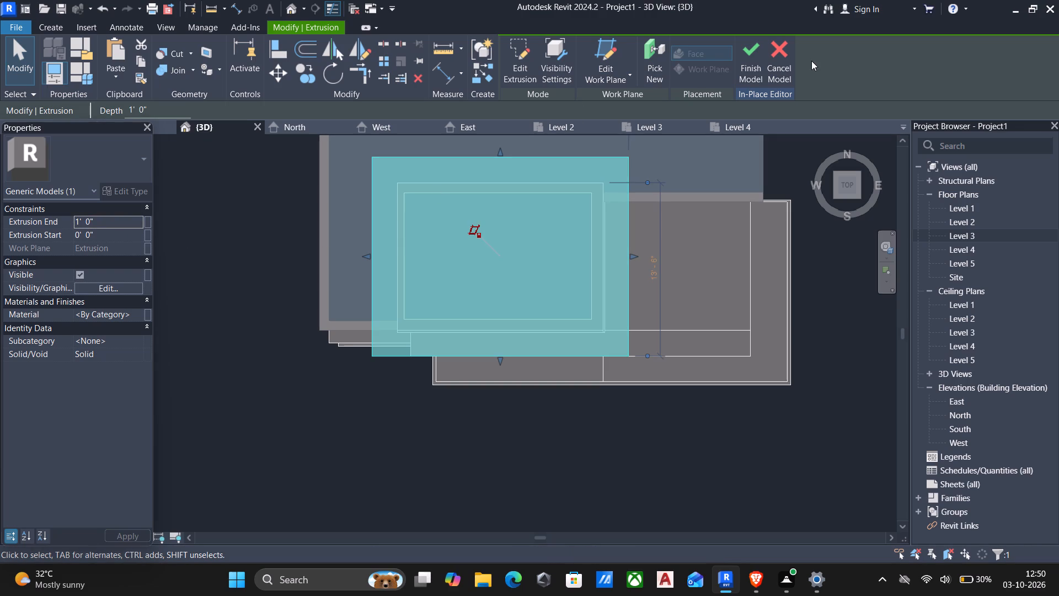
pyautogui.click(750, 55)
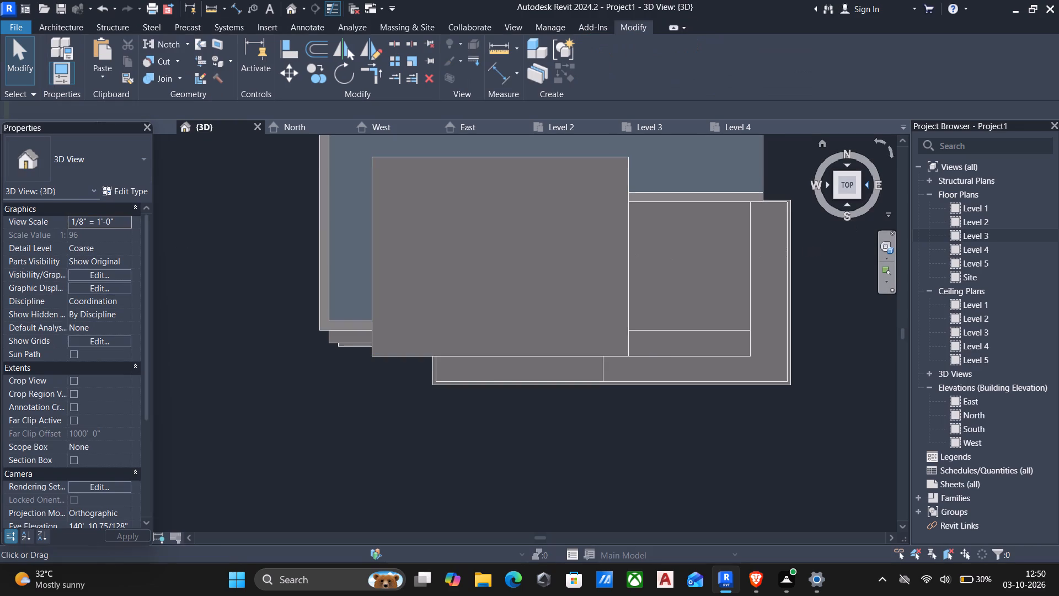
# Examine the overhanging roof slab above the rooftop box and the whole front facade in 3D.
pyautogui.click(860, 195)
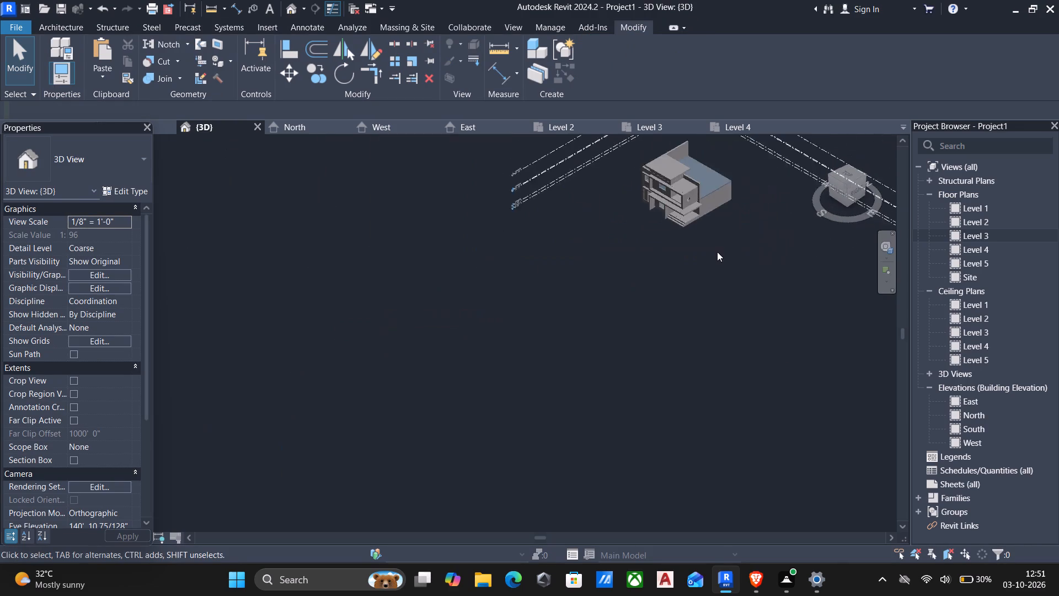
pyautogui.press('Escape')
pyautogui.scroll(4, 460, 306)
pyautogui.scroll(3, 817, 585)
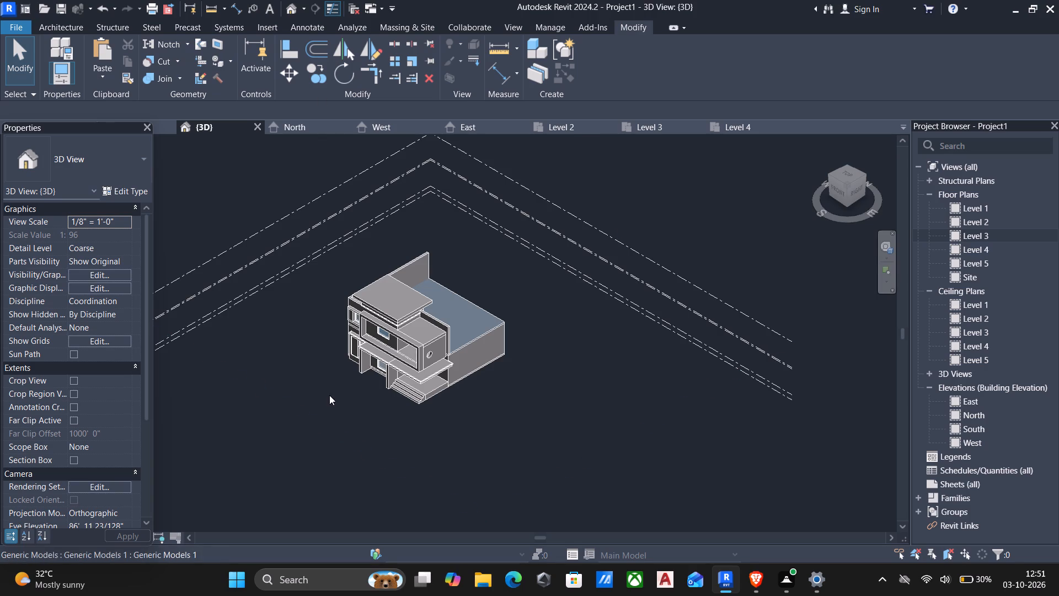
pyautogui.scroll(4, 329, 395)
pyautogui.keyDown('shift'); pyautogui.moveTo(329, 396); pyautogui.dragTo(410, 280, button='middle'); pyautogui.keyUp('shift')
pyautogui.scroll(4, 414, 278)
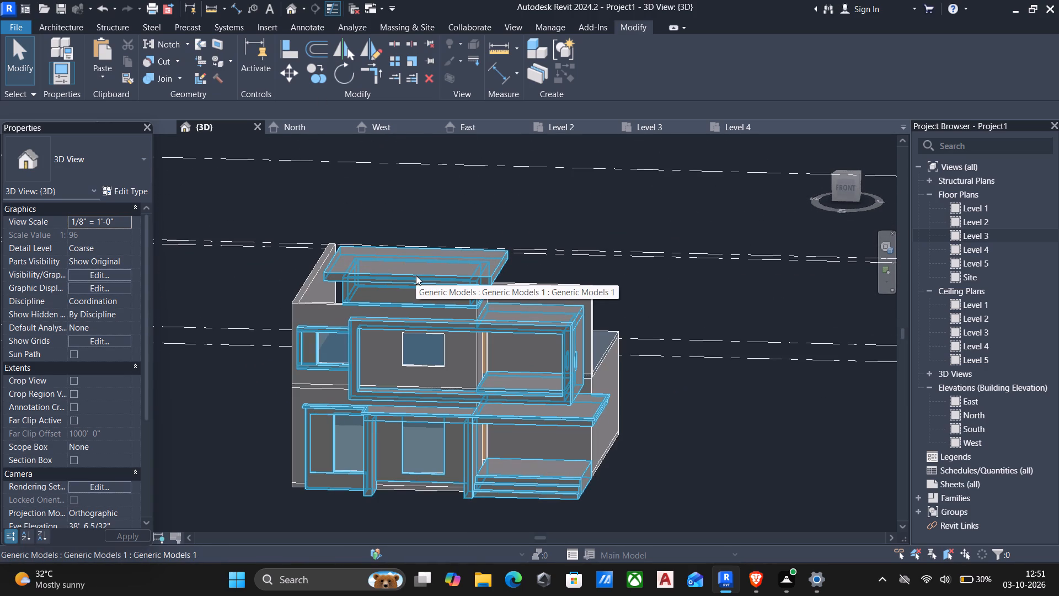
pyautogui.scroll(1, 429, 283)
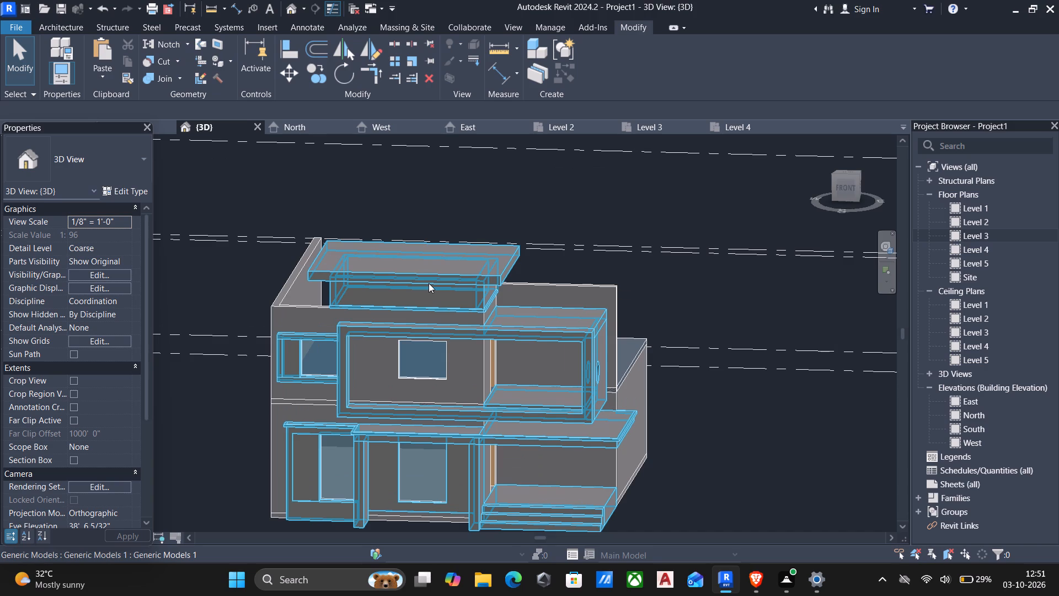
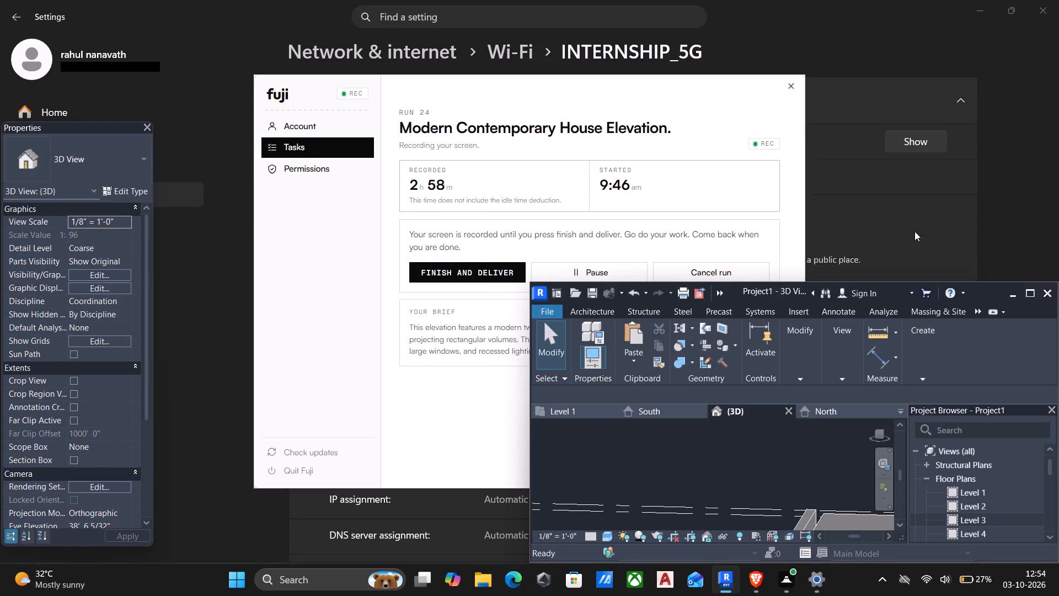
# Maximize the Revit window showing the 3D view of the house.
pyautogui.click(1023, 297)
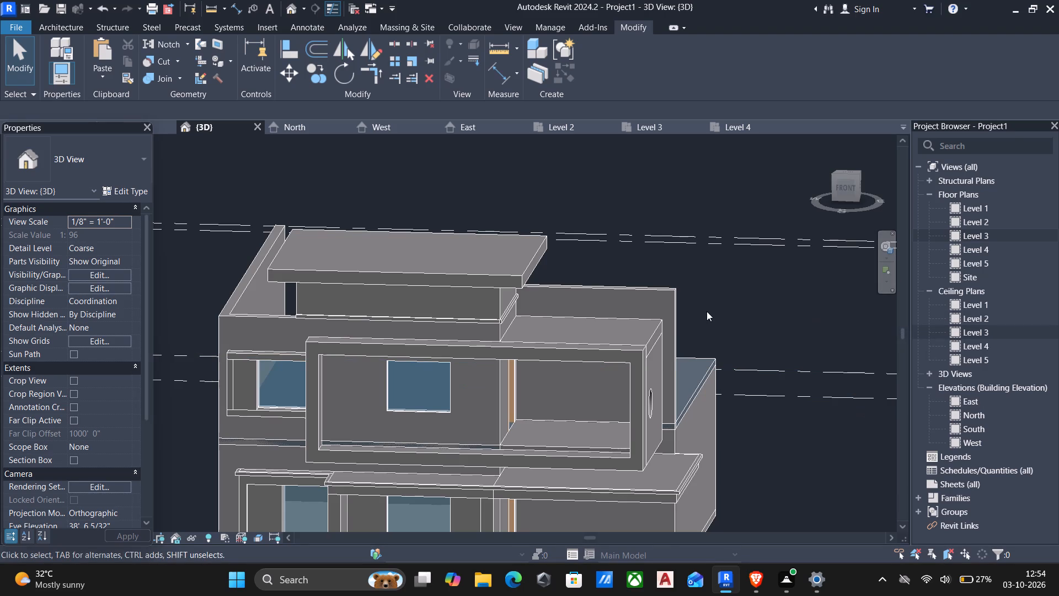
pyautogui.scroll(-2, 698, 313)
pyautogui.moveTo(461, 392); pyautogui.dragTo(500, 368, button='middle')
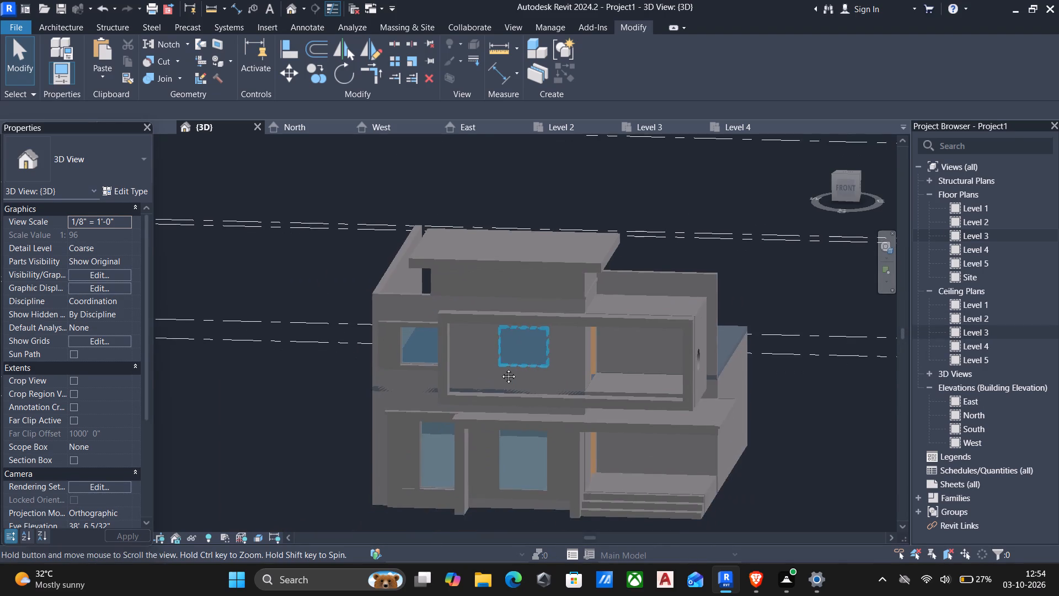
pyautogui.moveTo(500, 368); pyautogui.dragTo(499, 364, button='middle')
pyautogui.keyDown('shift'); pyautogui.moveTo(479, 377); pyautogui.dragTo(477, 366, button='middle'); pyautogui.keyUp('shift')
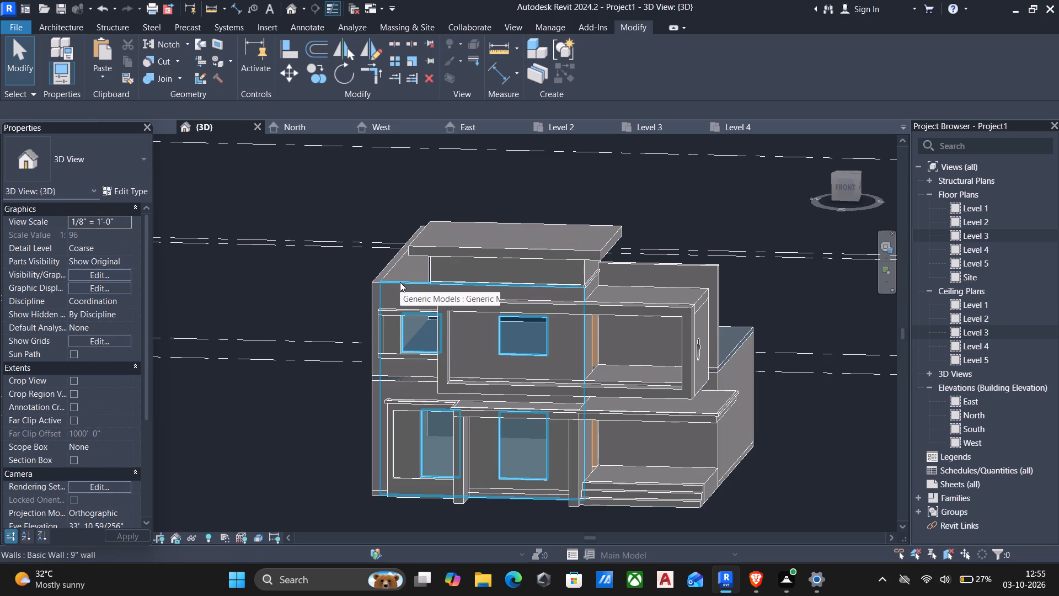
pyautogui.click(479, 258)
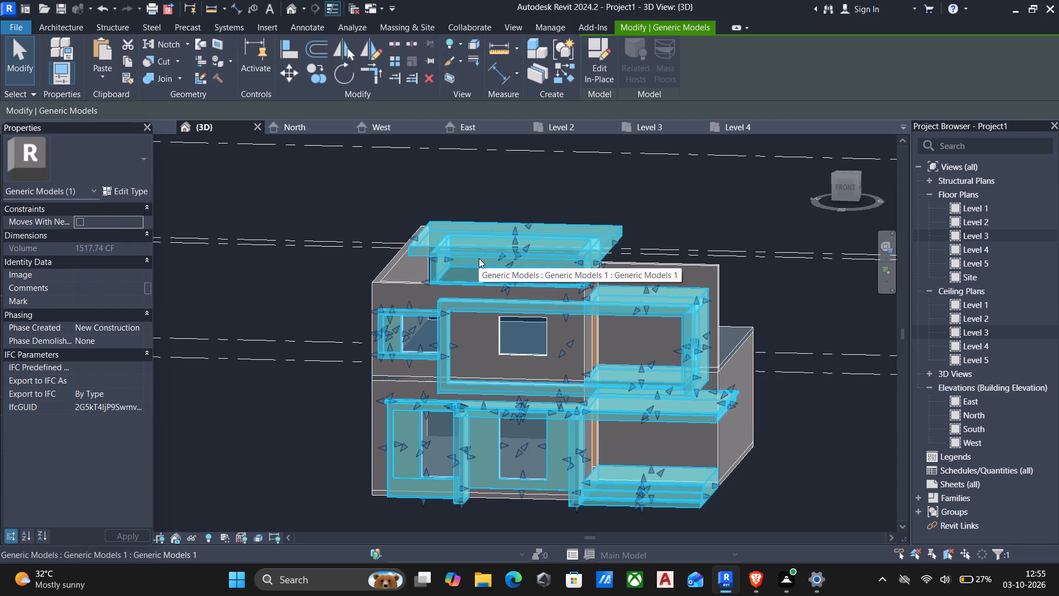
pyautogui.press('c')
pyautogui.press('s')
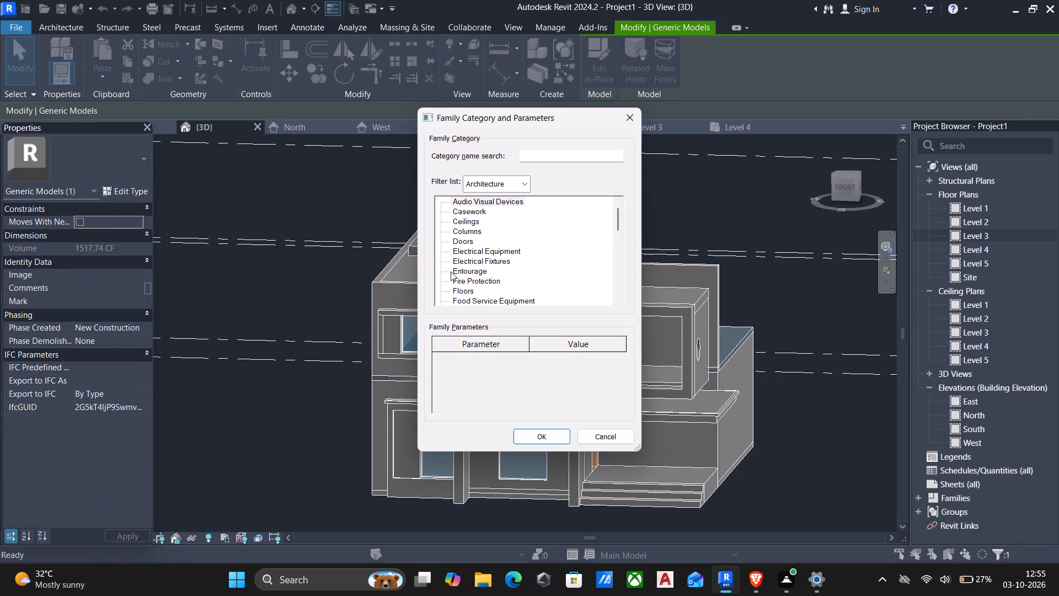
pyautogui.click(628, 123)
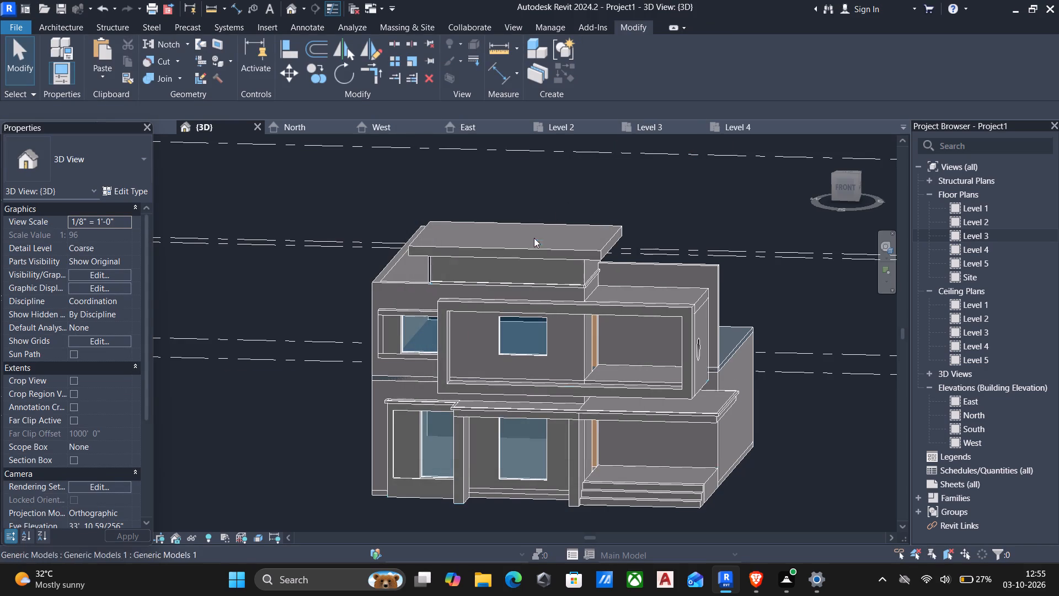
# Reopen the in-place model containing the roof slab and start an extrusion using the front parapet wall's top face as work plane.
pyautogui.click(529, 246)
pyautogui.click(589, 72)
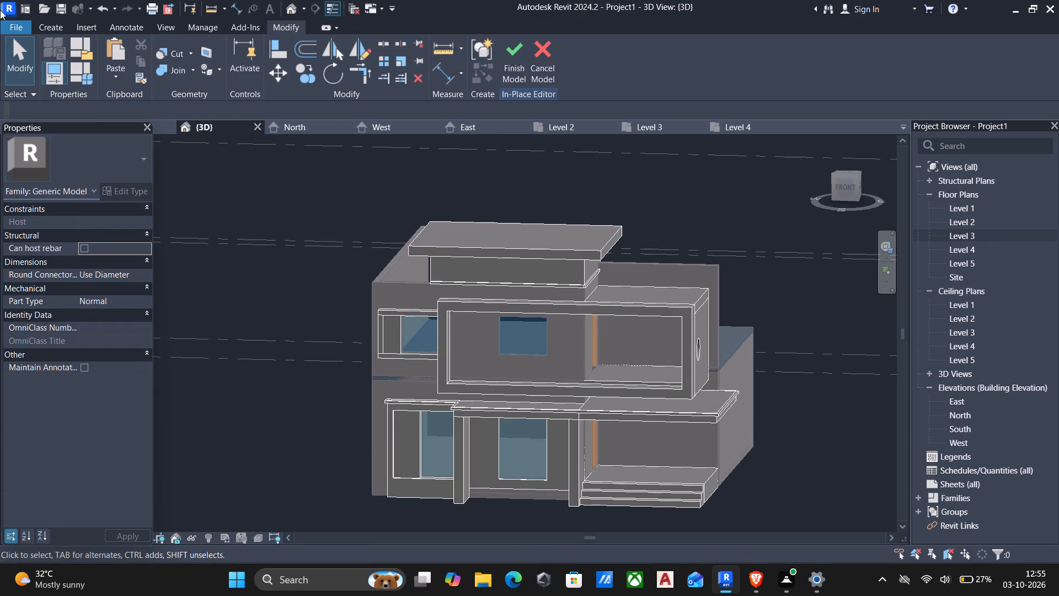
pyautogui.click(47, 25)
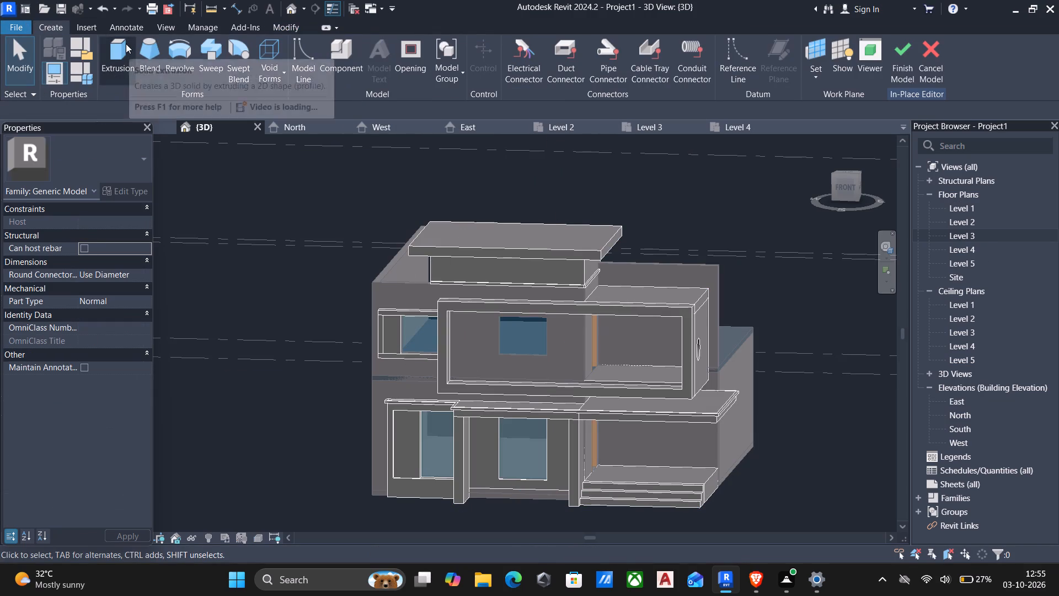
pyautogui.click(126, 44)
pyautogui.click(635, 77)
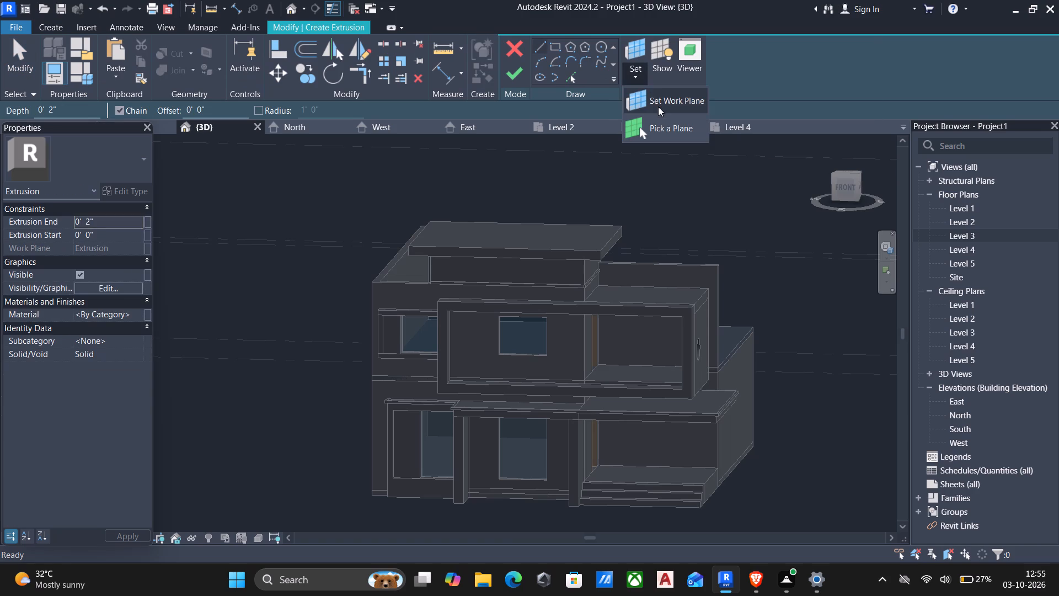
pyautogui.click(658, 127)
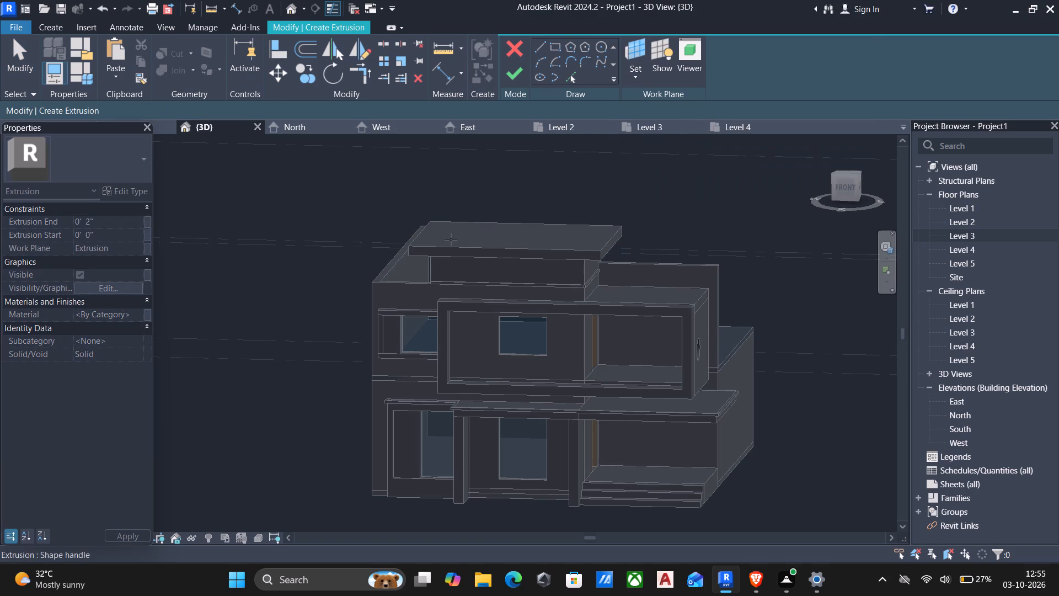
pyautogui.scroll(4, 411, 265)
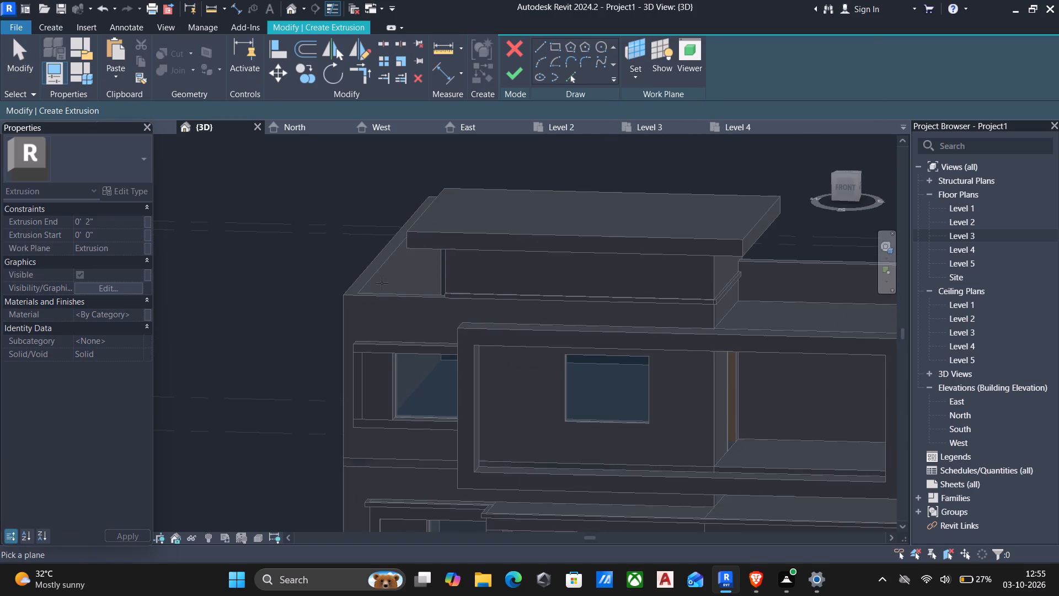
pyautogui.keyDown('shift'); pyautogui.moveTo(382, 283); pyautogui.dragTo(413, 312, button='middle'); pyautogui.keyUp('shift')
pyautogui.scroll(-3, 413, 312)
pyautogui.moveTo(413, 312); pyautogui.dragTo(431, 246, button='middle')
pyautogui.scroll(2, 437, 273)
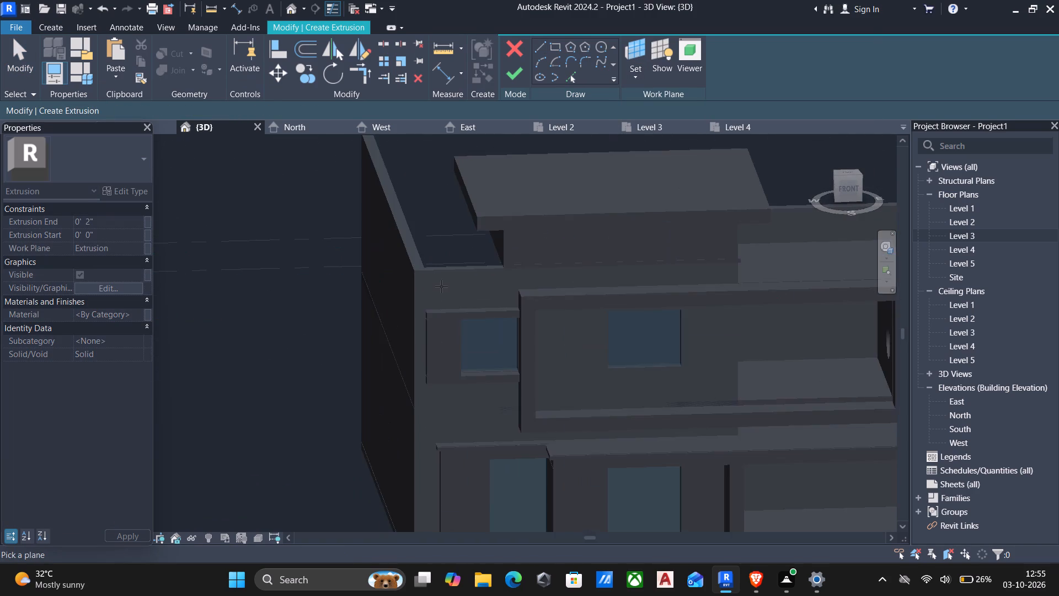
pyautogui.scroll(1, 479, 268)
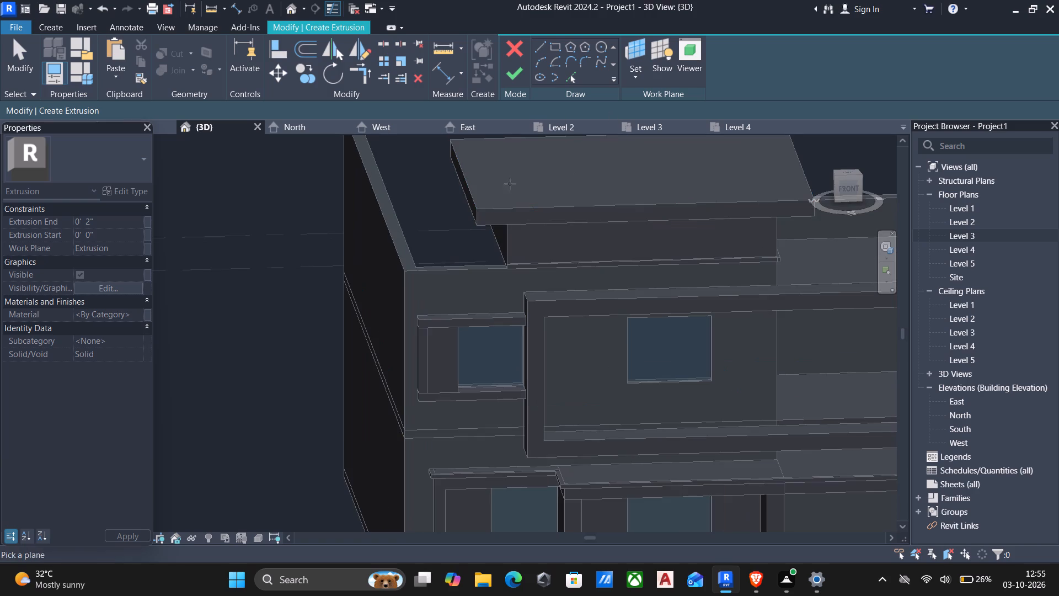
pyautogui.scroll(4, 461, 263)
pyautogui.click(462, 268)
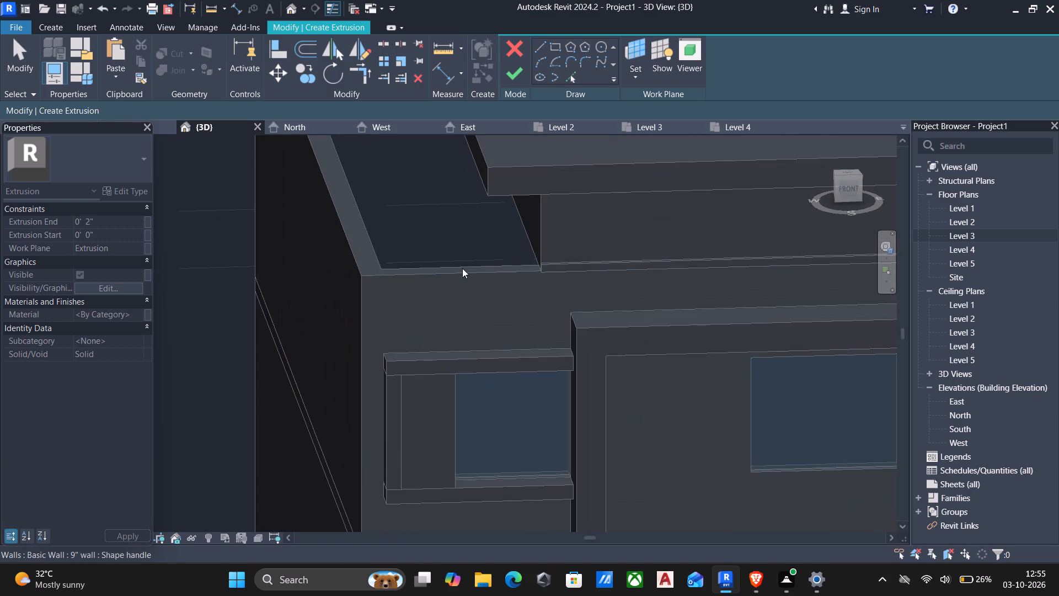
# Sketch a rectangle about 6' 1" long on the parapet top, from the rooftop box's corner to the wall's outer corner, and finish the extrusion.
pyautogui.click(555, 47)
pyautogui.scroll(5, 537, 270)
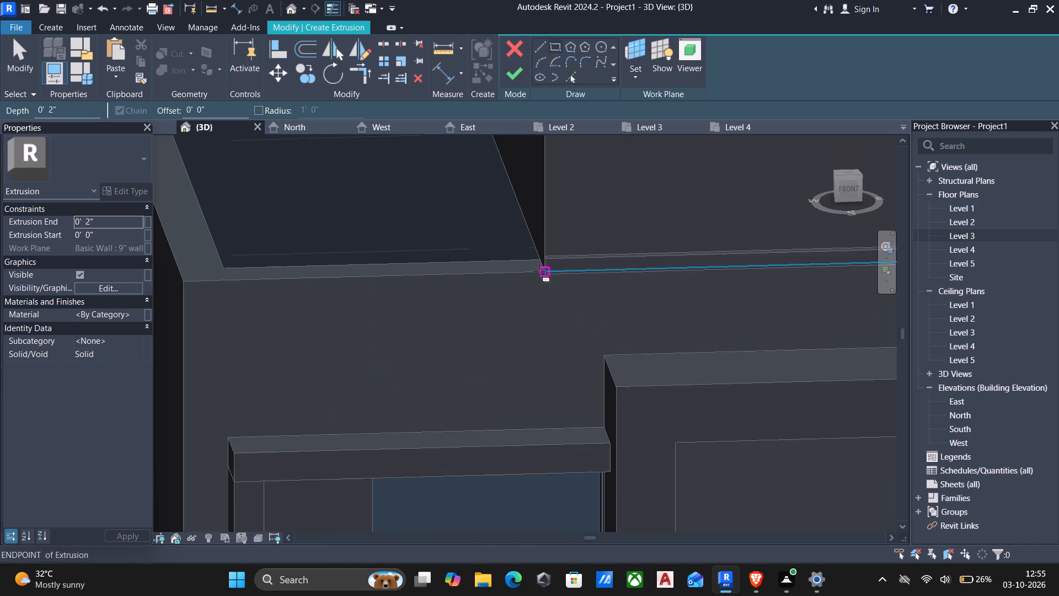
pyautogui.click(541, 272)
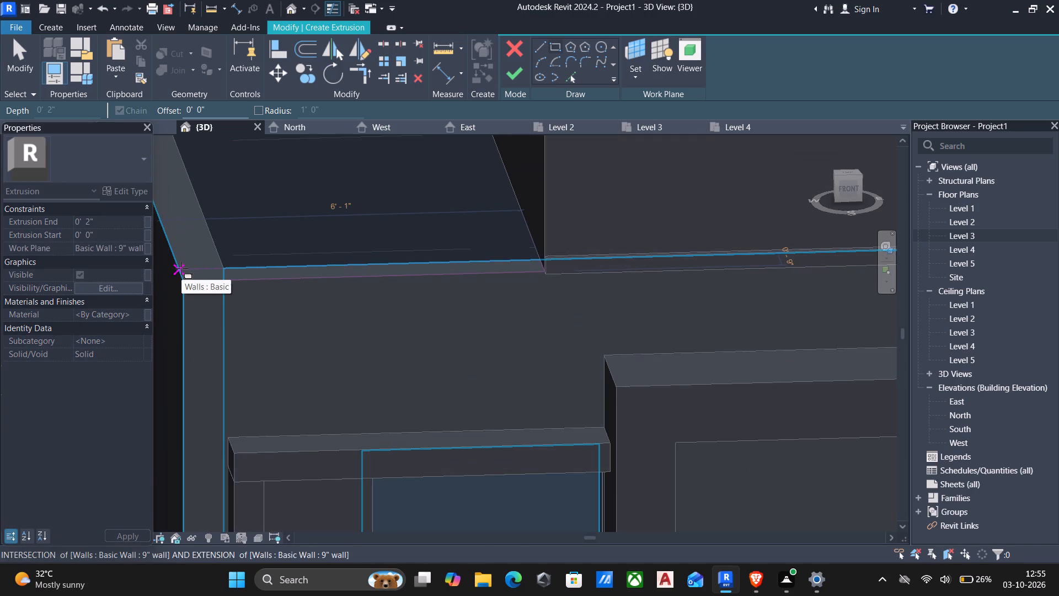
pyautogui.click(181, 268)
pyautogui.scroll(-5, 294, 263)
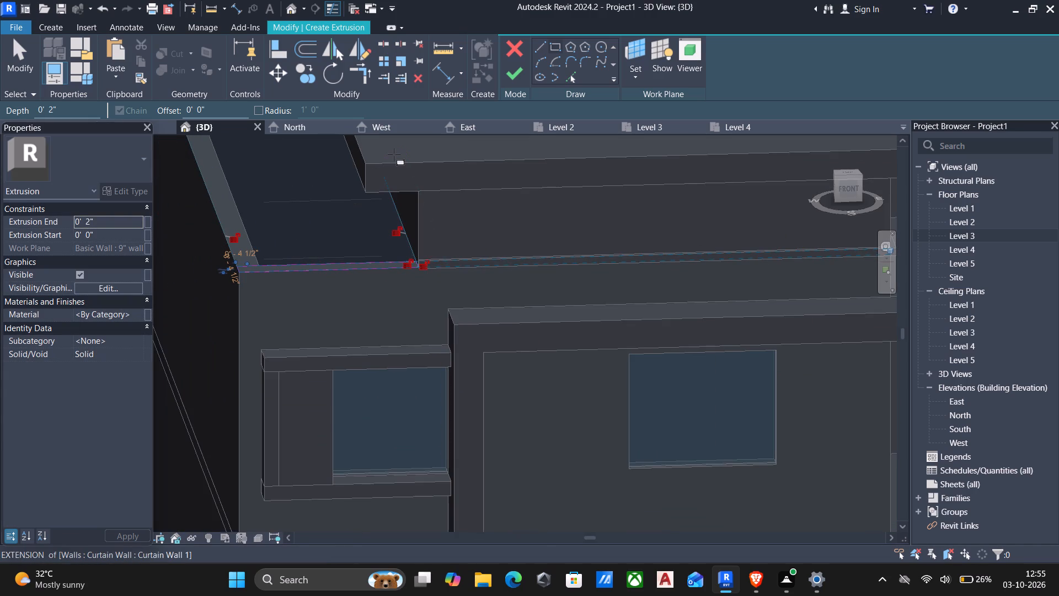
pyautogui.press('Escape')
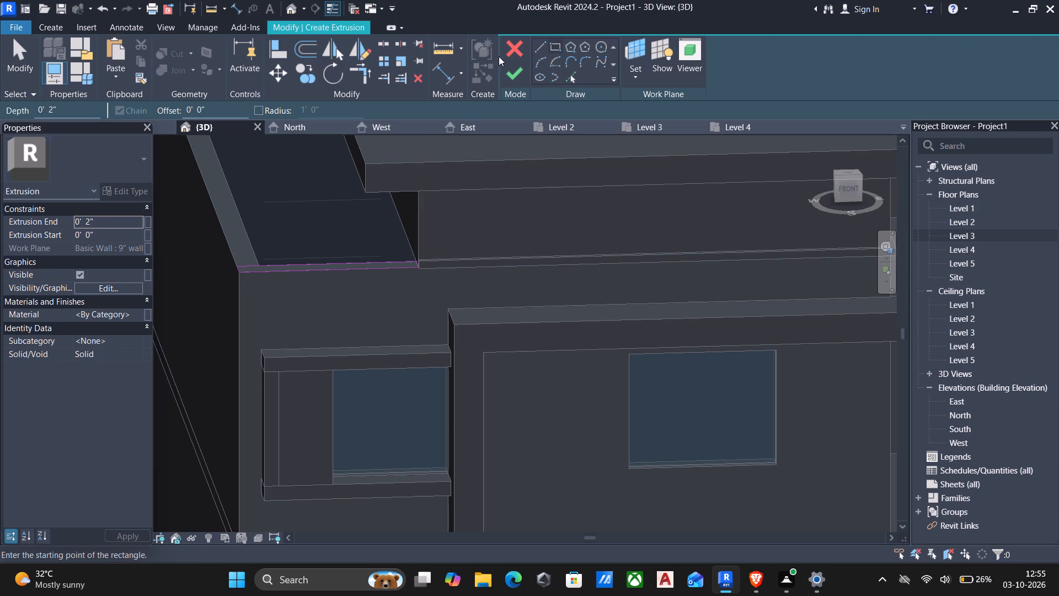
pyautogui.click(514, 74)
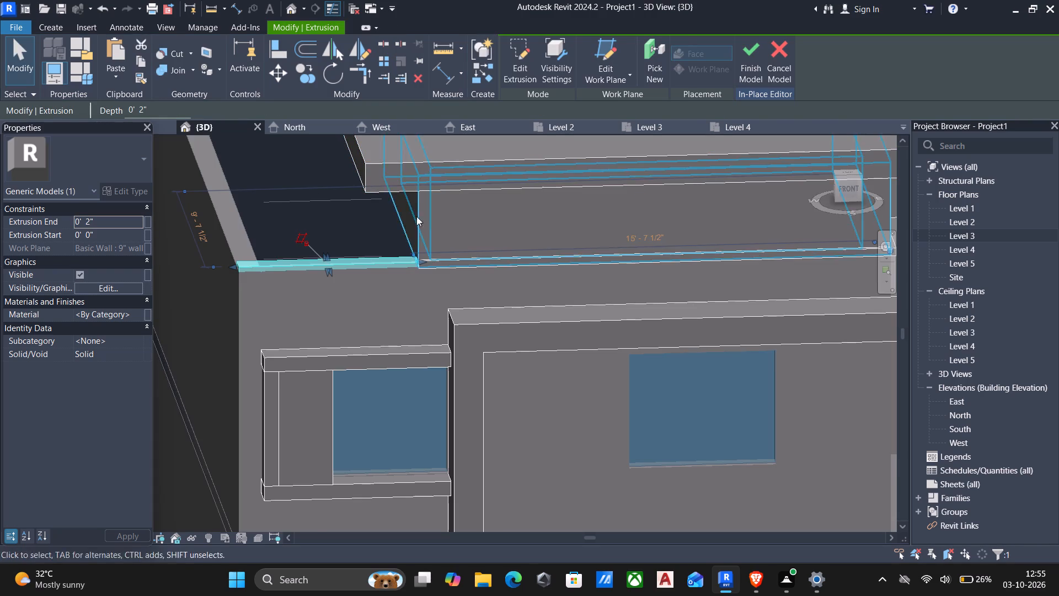
# Align the top face of the new parapet extrusion with the underside of the overhanging roof slab.
pyautogui.scroll(-2, 420, 219)
pyautogui.moveTo(438, 236); pyautogui.dragTo(415, 162, button='middle')
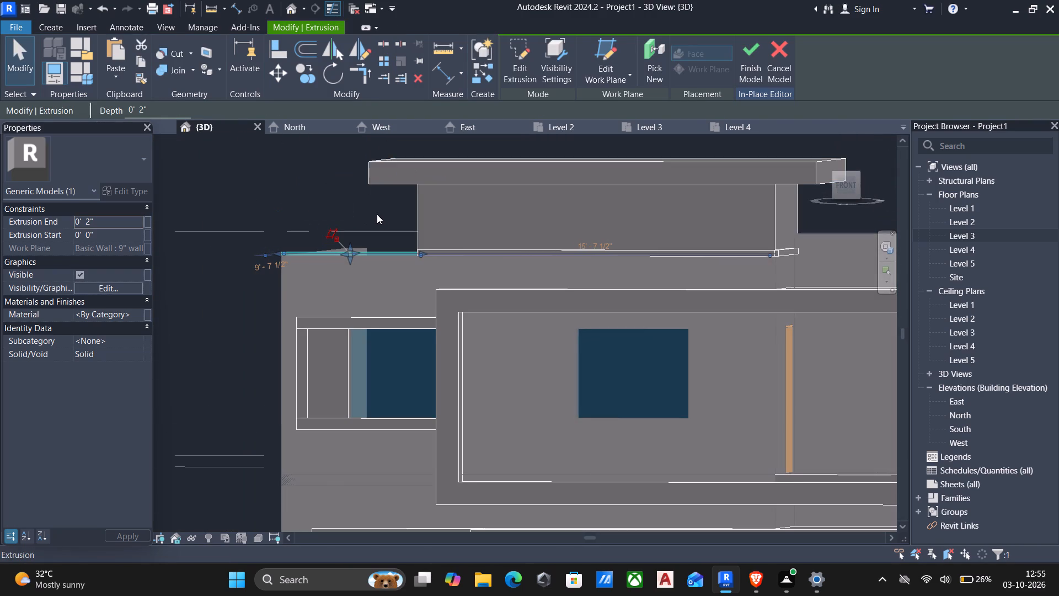
pyautogui.moveTo(381, 217); pyautogui.dragTo(389, 193, button='middle')
pyautogui.press('Escape')
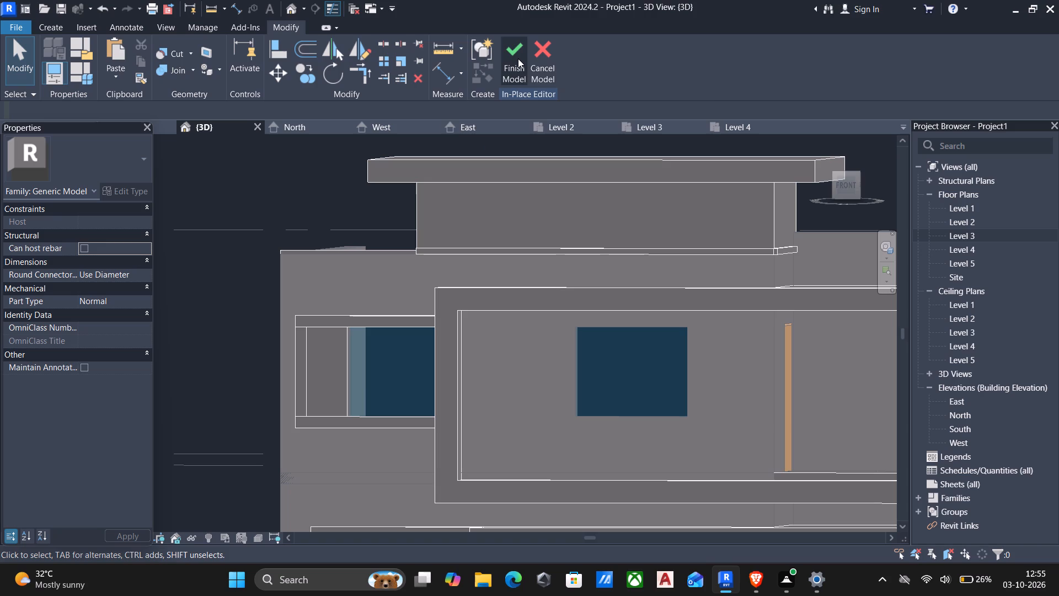
pyautogui.keyDown('shift'); pyautogui.moveTo(400, 233); pyautogui.dragTo(440, 352, button='middle'); pyautogui.keyUp('shift')
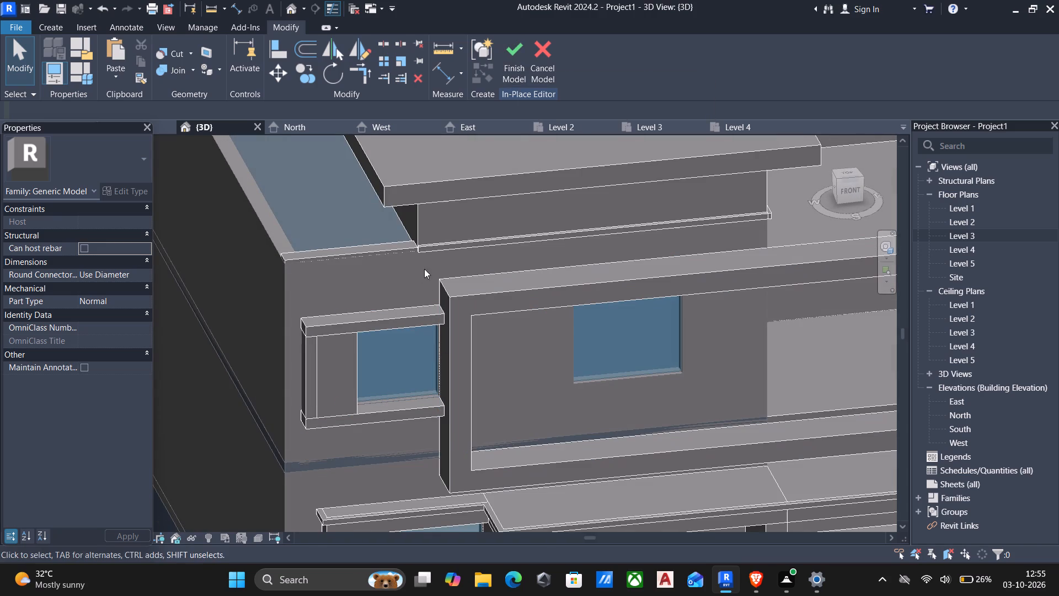
pyautogui.moveTo(420, 209); pyautogui.dragTo(398, 158, button='middle')
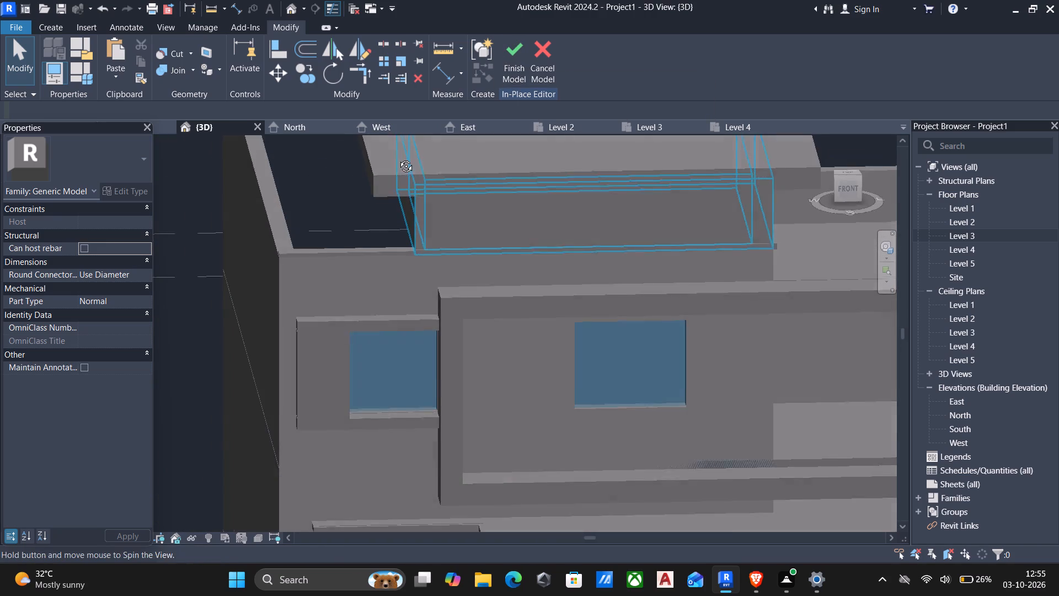
pyautogui.moveTo(398, 158); pyautogui.dragTo(398, 156, button='middle')
pyautogui.write('al')
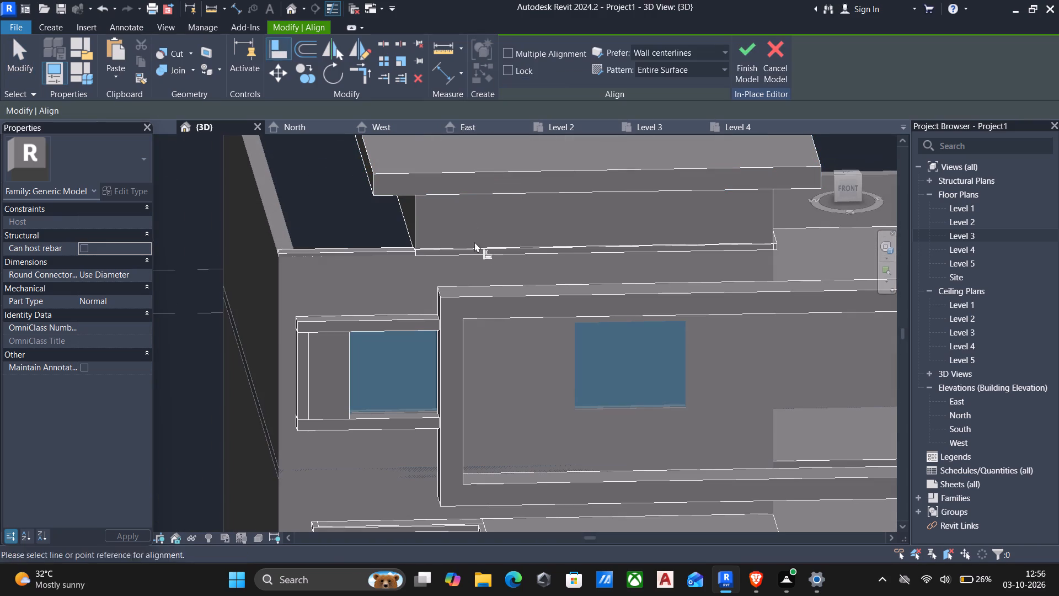
pyautogui.moveTo(466, 313); pyautogui.dragTo(435, 213, button='middle')
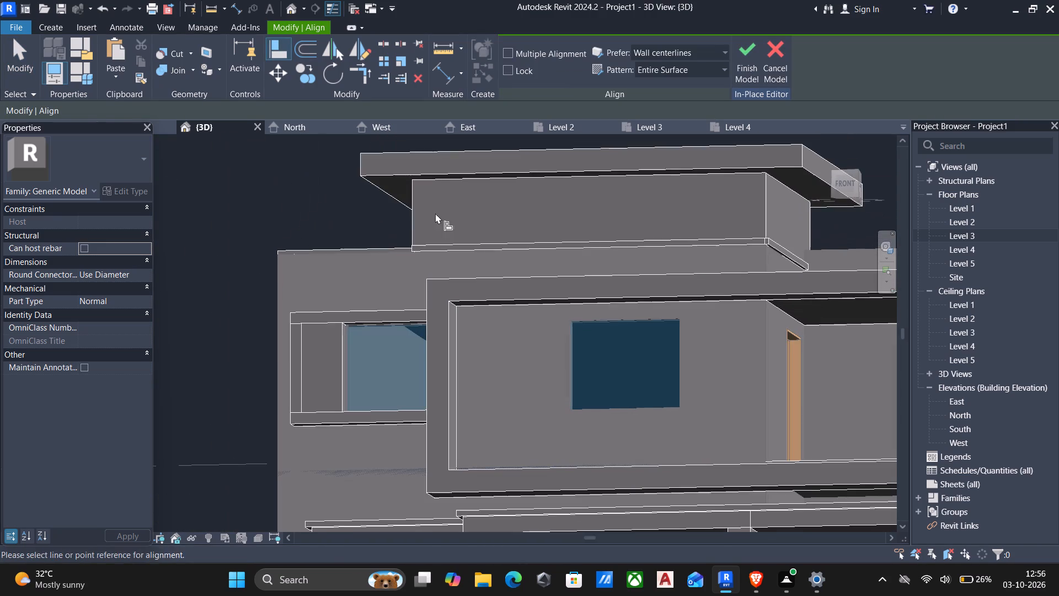
pyautogui.click(391, 174)
pyautogui.press('Escape')
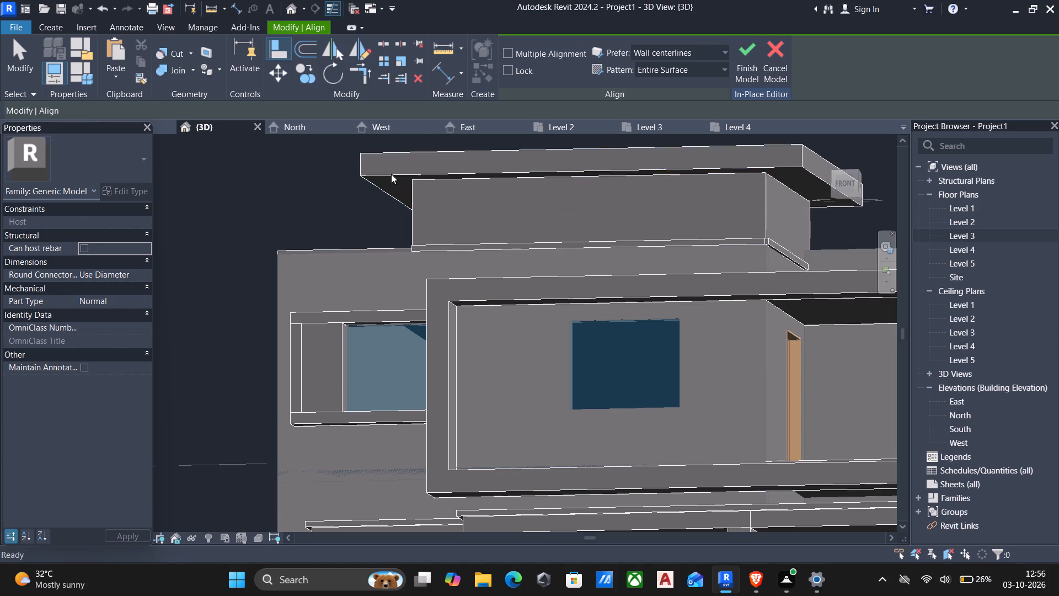
pyautogui.write('al')
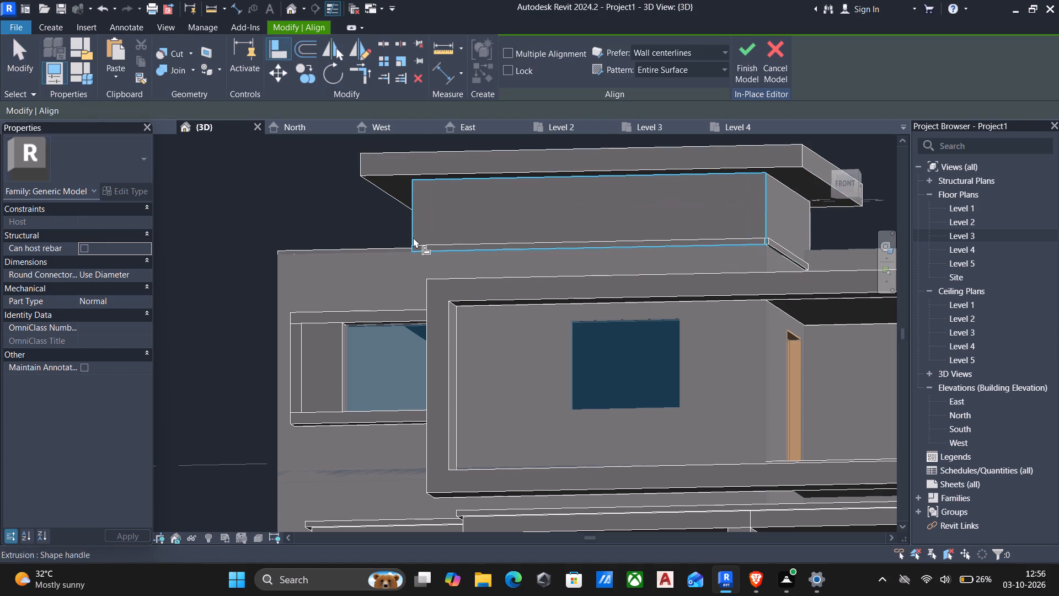
pyautogui.click(402, 178)
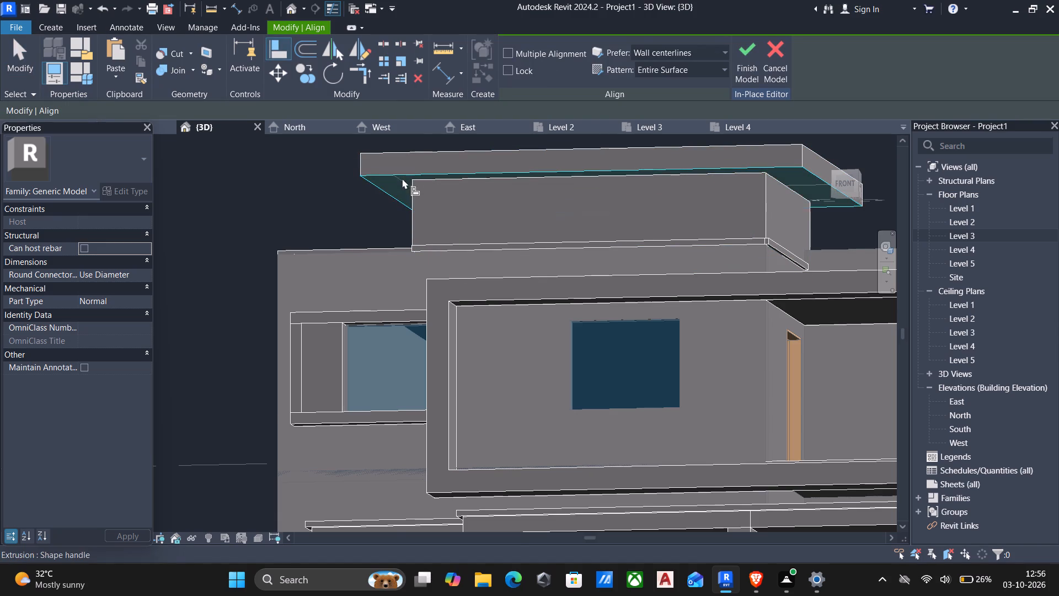
pyautogui.scroll(-1, 370, 296)
pyautogui.keyDown('shift'); pyautogui.moveTo(346, 288); pyautogui.dragTo(414, 448, button='middle'); pyautogui.keyUp('shift')
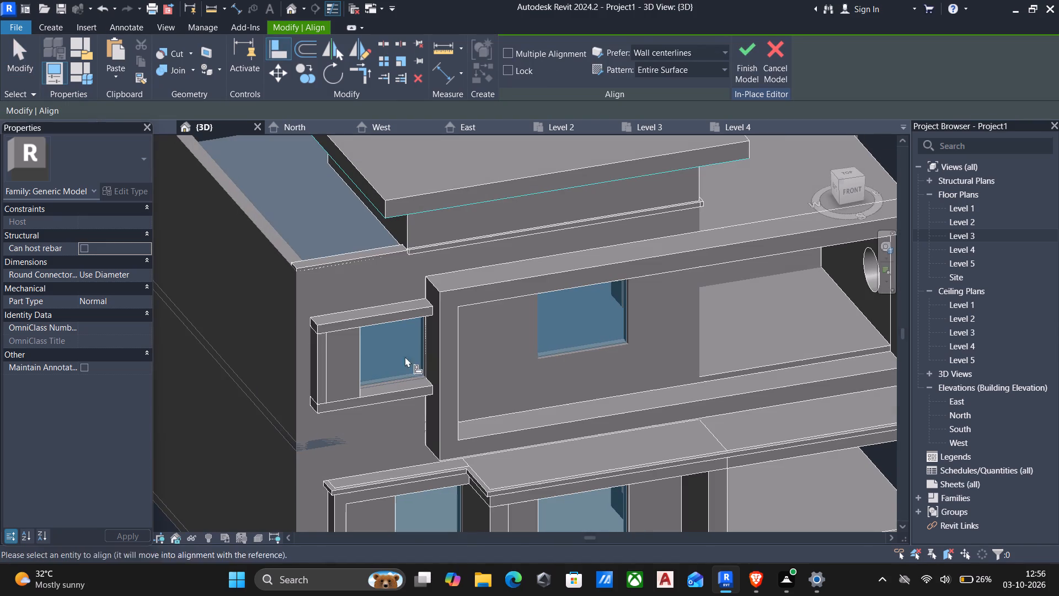
pyautogui.click(330, 256)
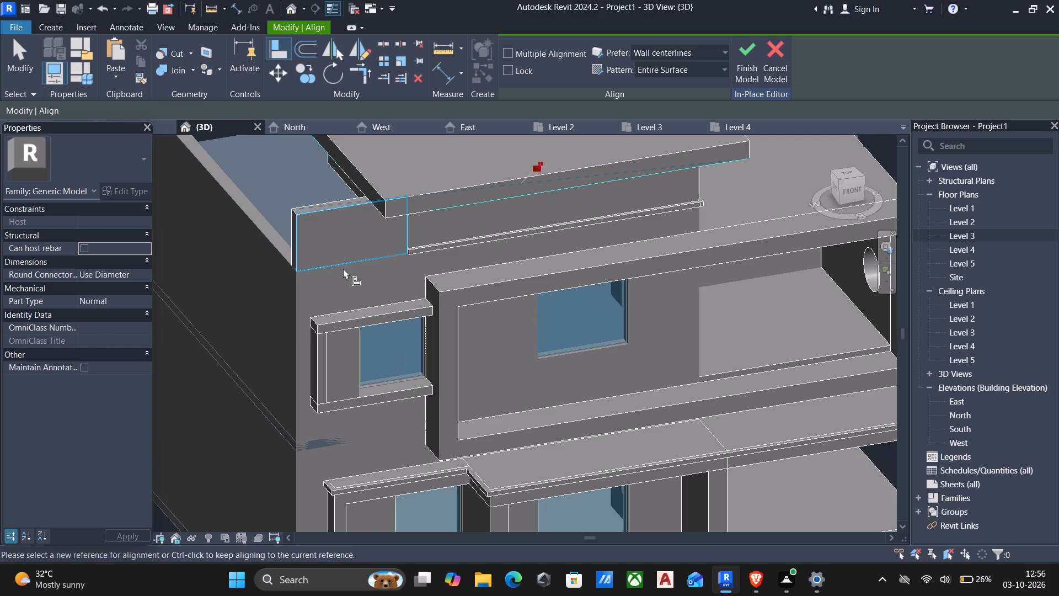
pyautogui.press('Escape')
# Dismiss the Armoury Crate notification and finish the in-place model with the raised parapet block.
pyautogui.scroll(-4, 363, 278)
pyautogui.moveTo(369, 288); pyautogui.dragTo(314, 173, button='middle')
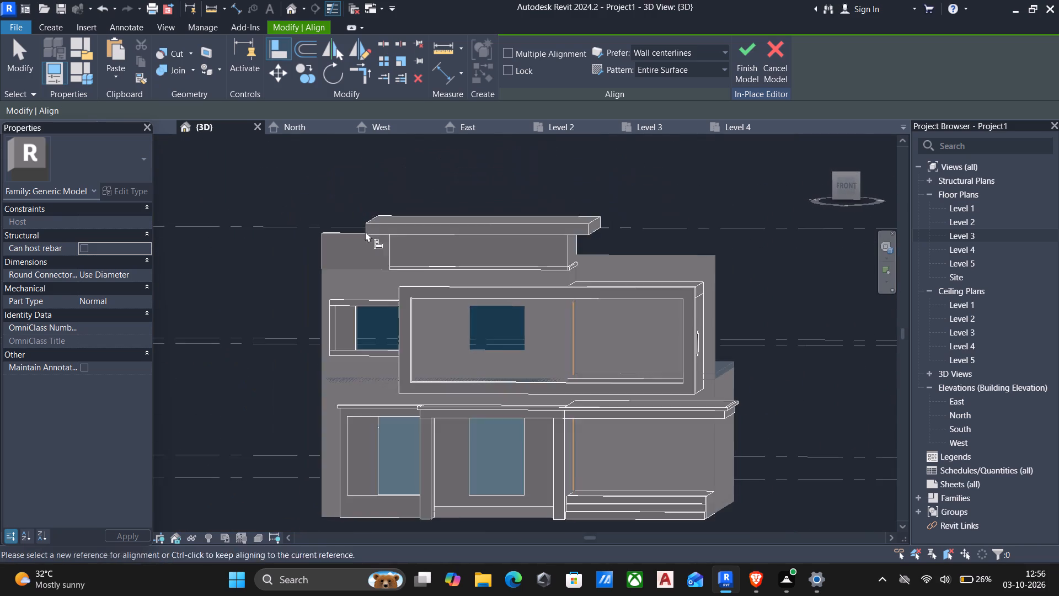
pyautogui.scroll(3, 394, 262)
pyautogui.scroll(1, 436, 289)
pyautogui.press('Escape')
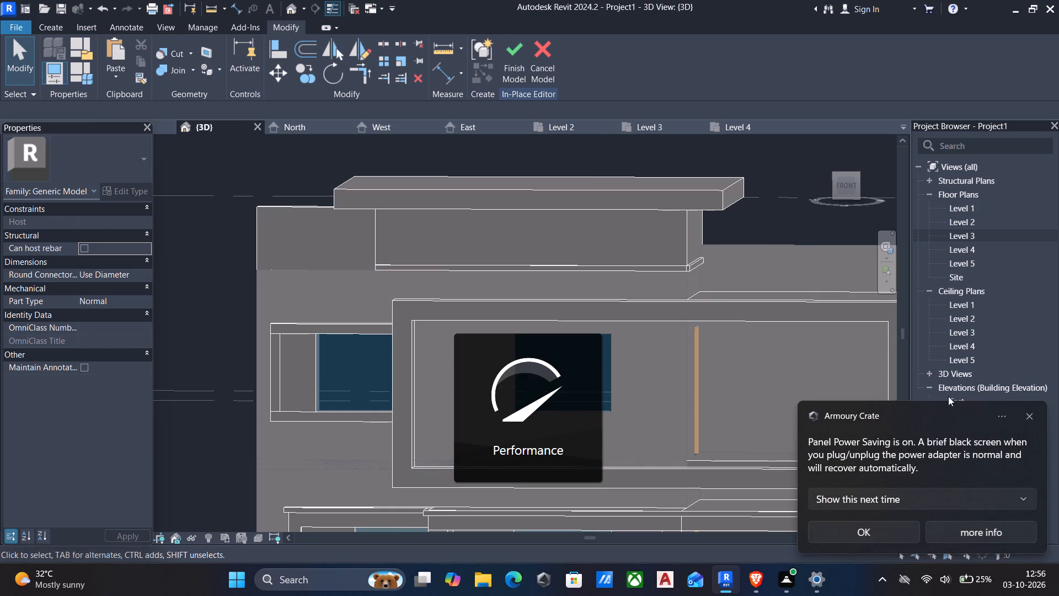
pyautogui.click(1028, 413)
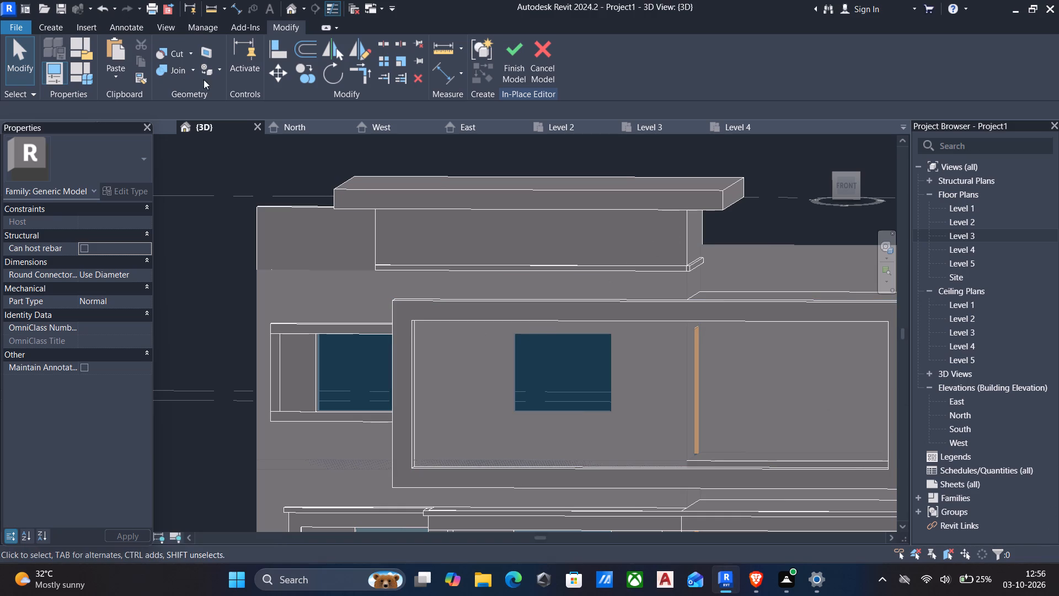
pyautogui.click(513, 47)
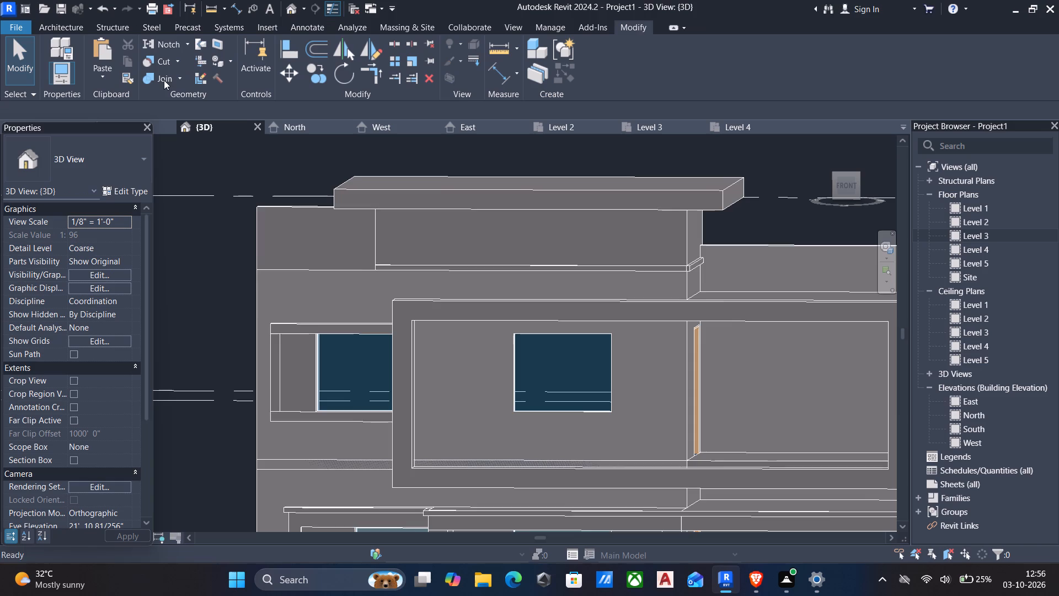
pyautogui.click(592, 202)
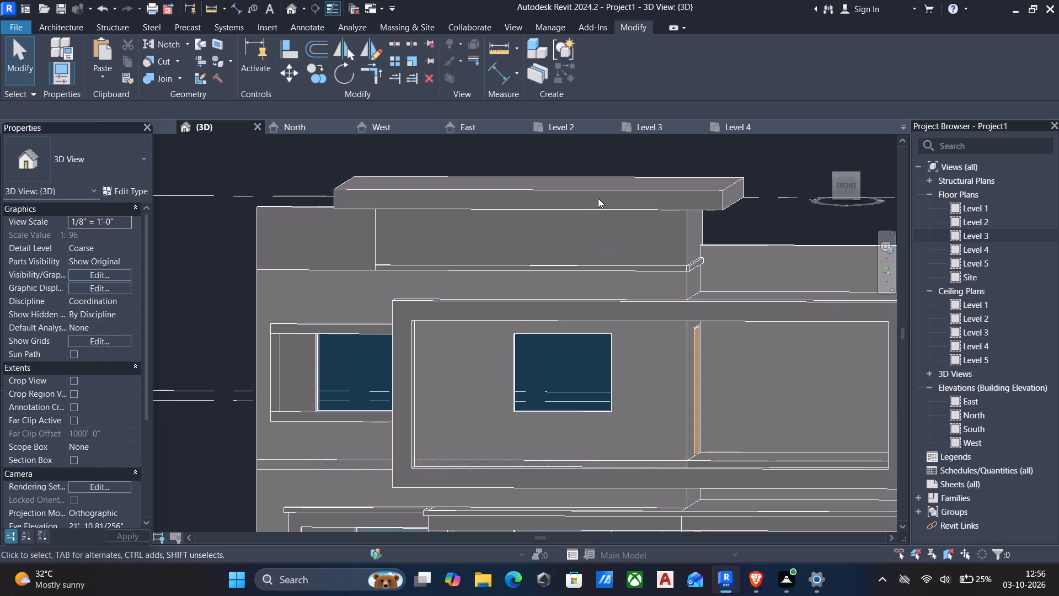
# Reopen the in-place model with the overhanging roof slab and start a void extrusion using the slab's front face as work plane.
pyautogui.click(603, 191)
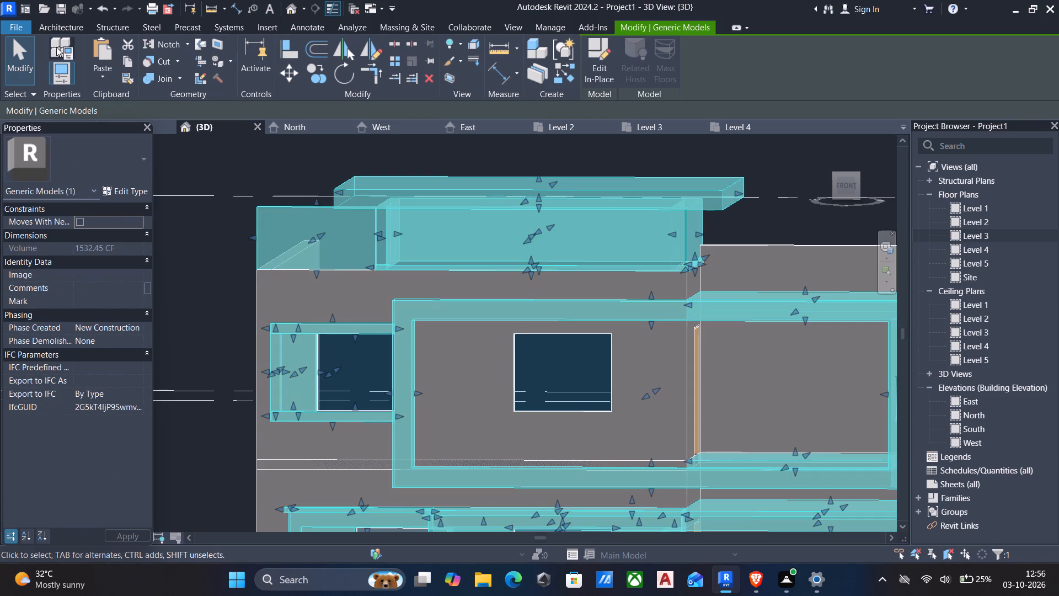
pyautogui.click(594, 50)
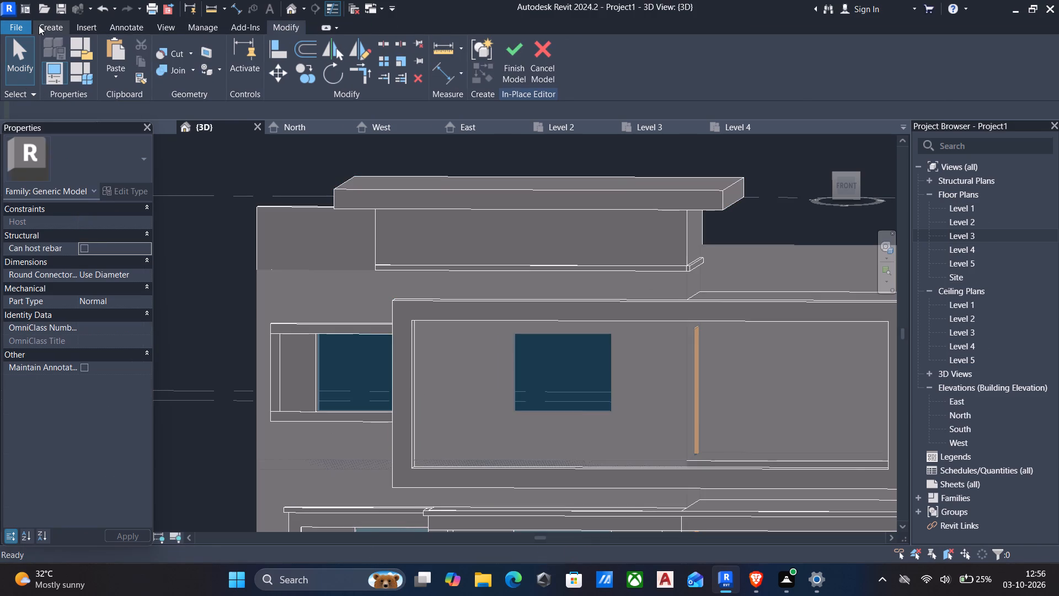
pyautogui.click(39, 25)
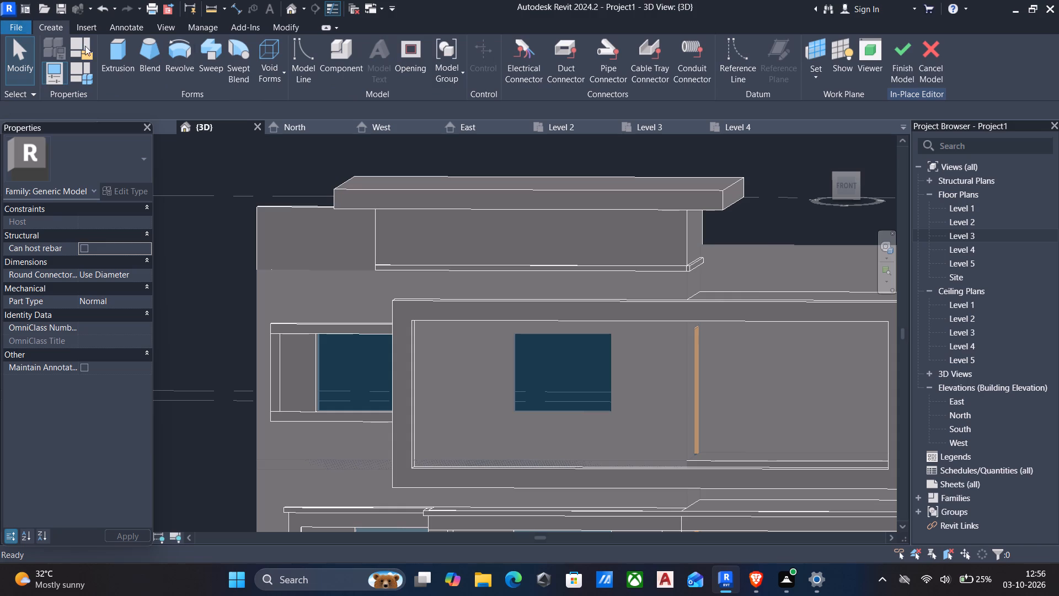
pyautogui.click(264, 52)
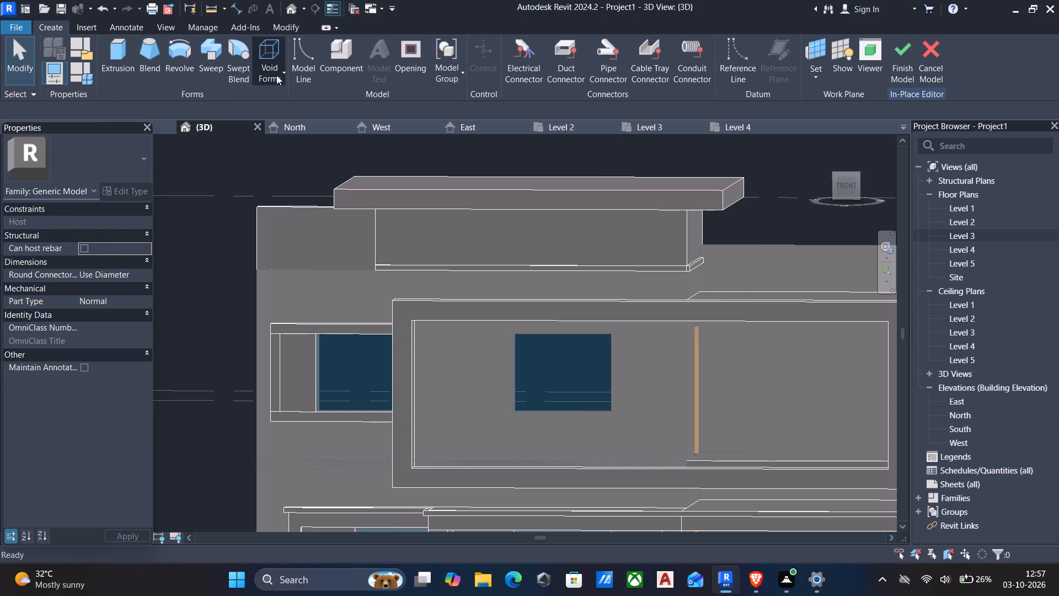
pyautogui.click(306, 100)
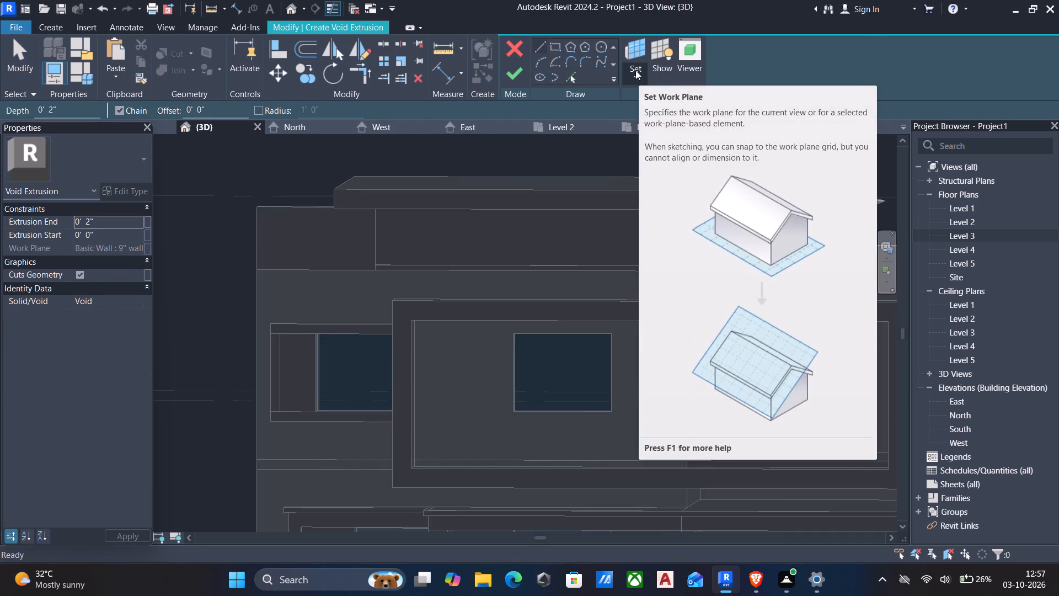
pyautogui.click(635, 70)
pyautogui.click(659, 123)
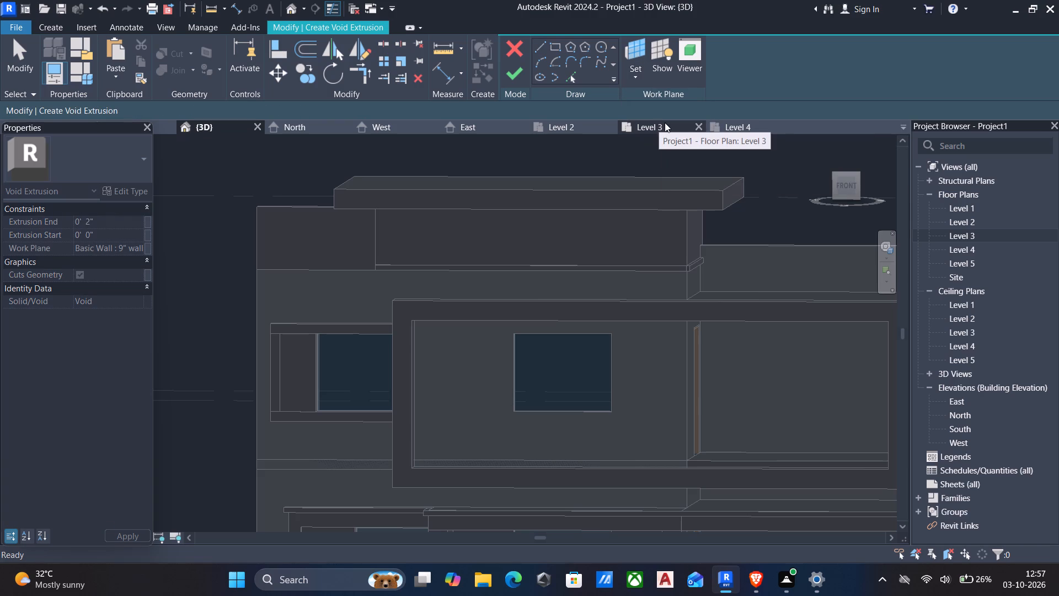
pyautogui.click(576, 190)
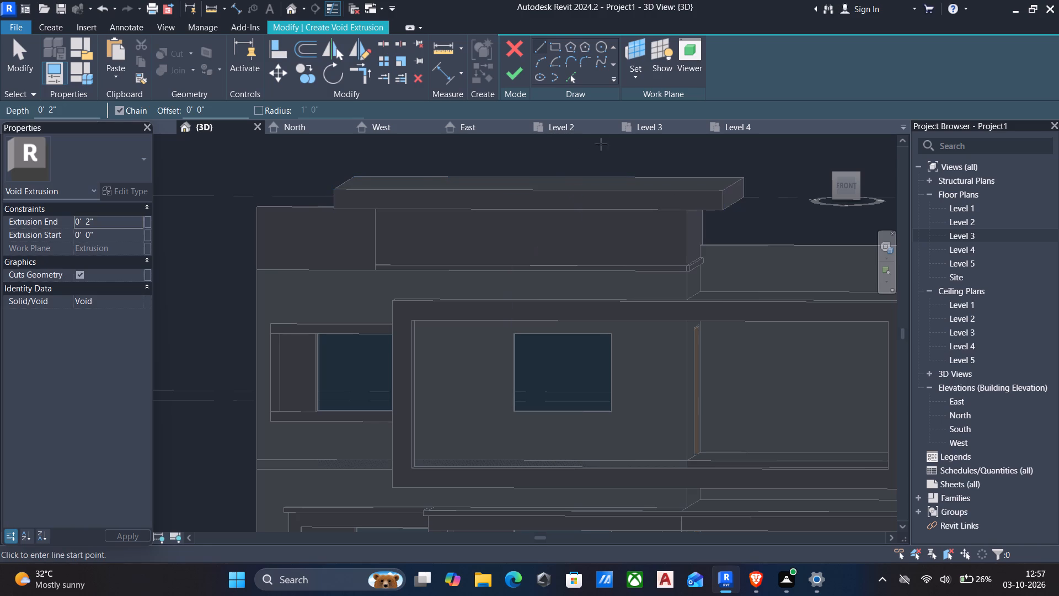
# Sketch a rectangle offset 2" inside the outline of the roof slab's front face and finish the 2" deep void extrusion.
pyautogui.click(553, 40)
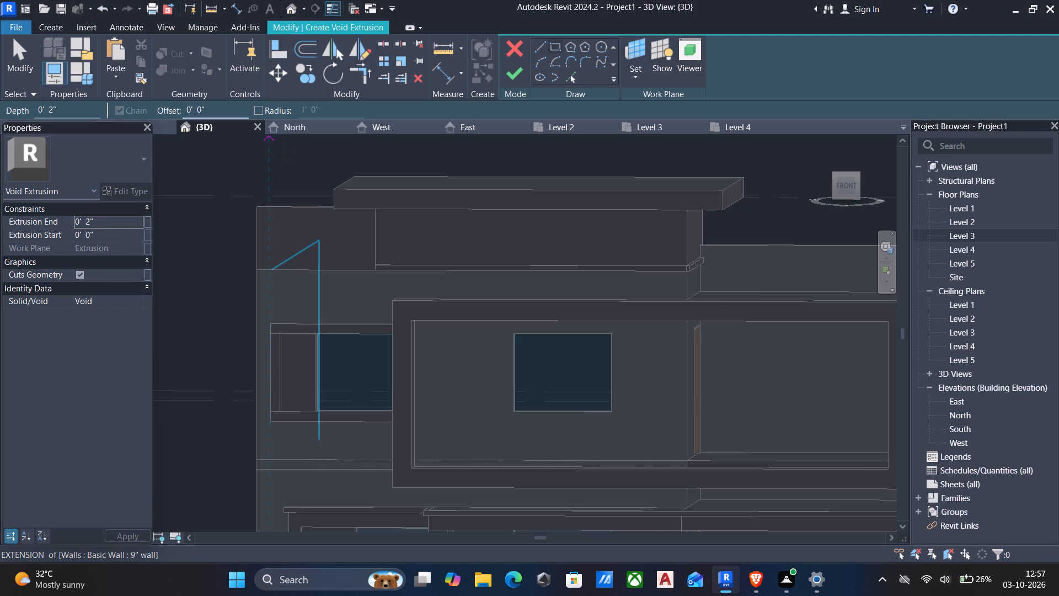
pyautogui.moveTo(221, 109); pyautogui.dragTo(6, 106)
pyautogui.write('2"')
pyautogui.press('Return')
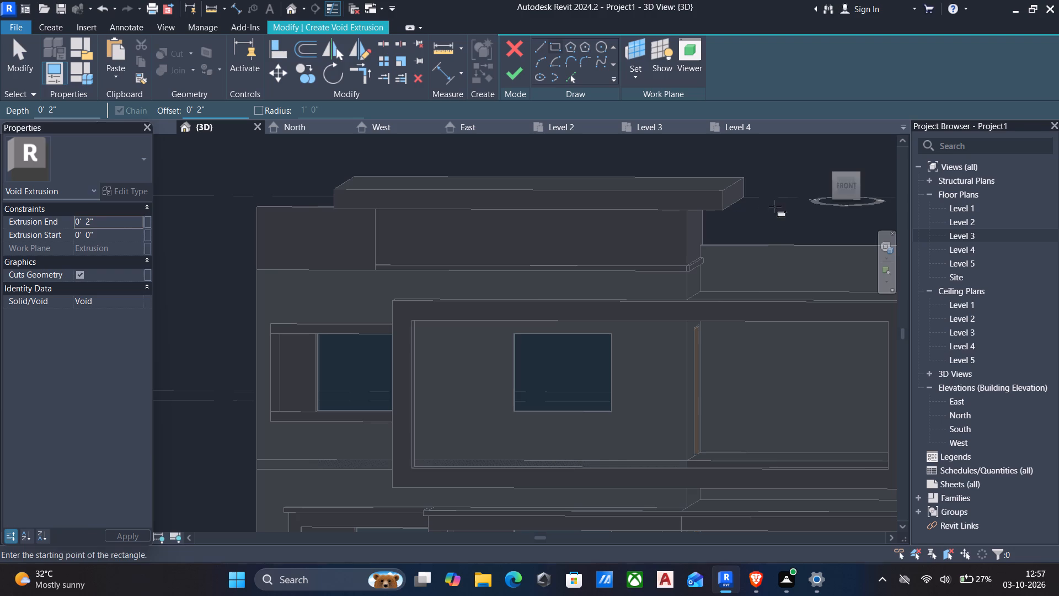
pyautogui.click(847, 183)
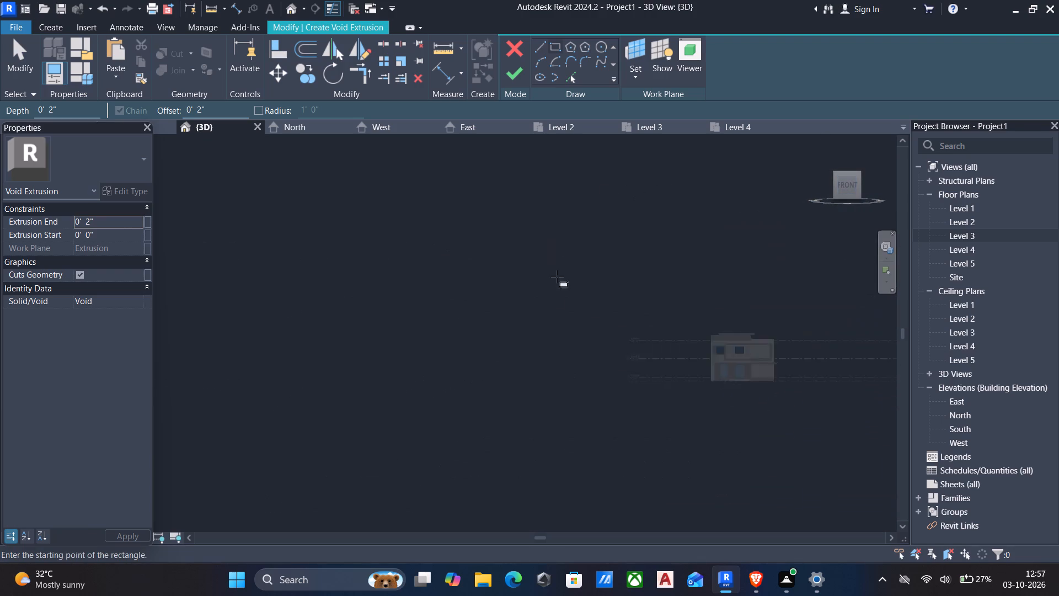
pyautogui.scroll(8, 333, 335)
pyautogui.scroll(5, 435, 275)
pyautogui.scroll(5, 381, 237)
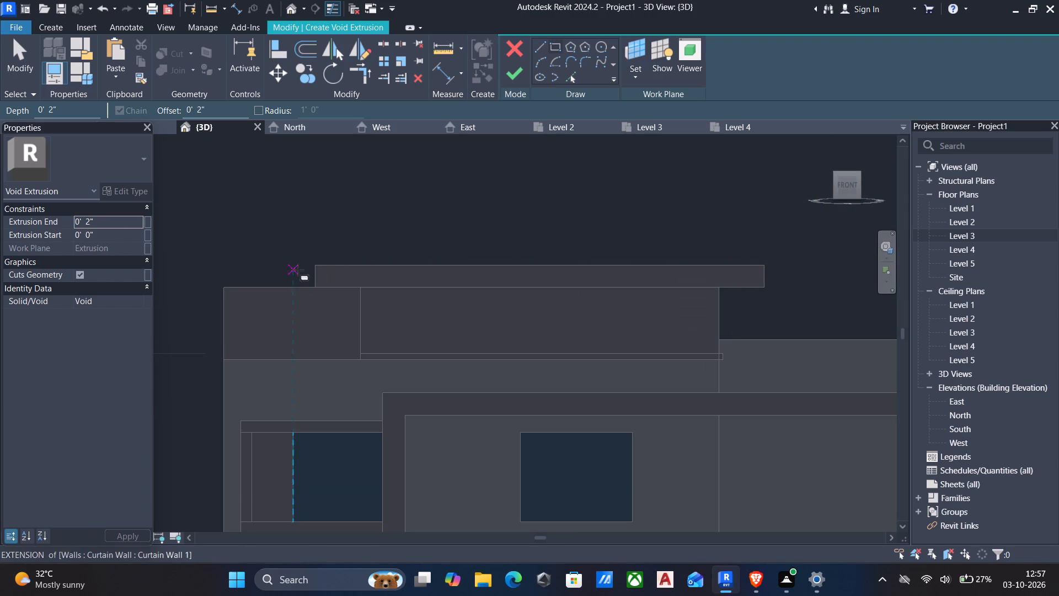
pyautogui.click(314, 268)
pyautogui.press('space')
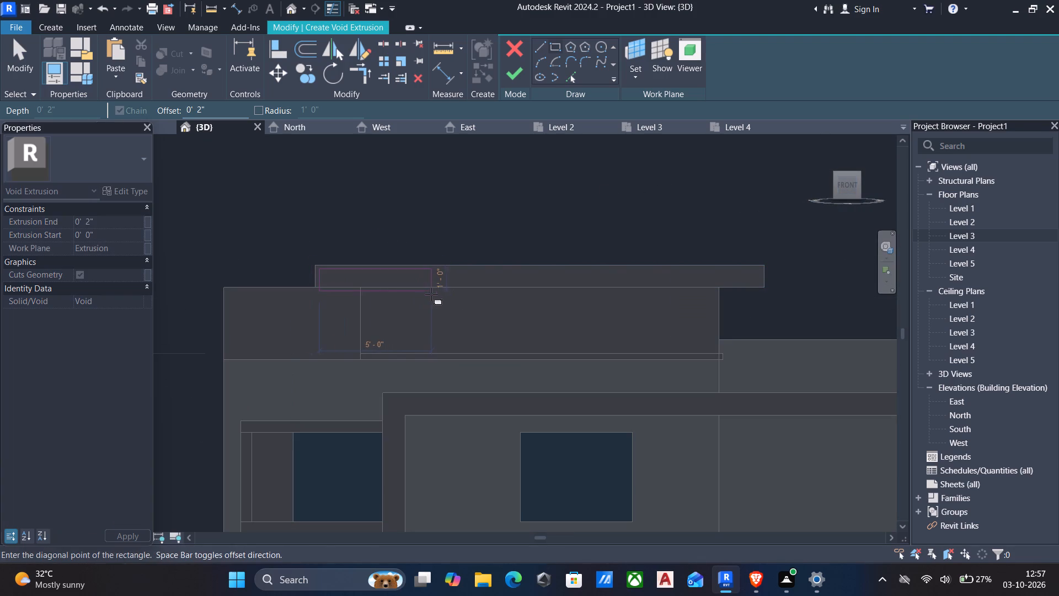
pyautogui.scroll(4, 774, 288)
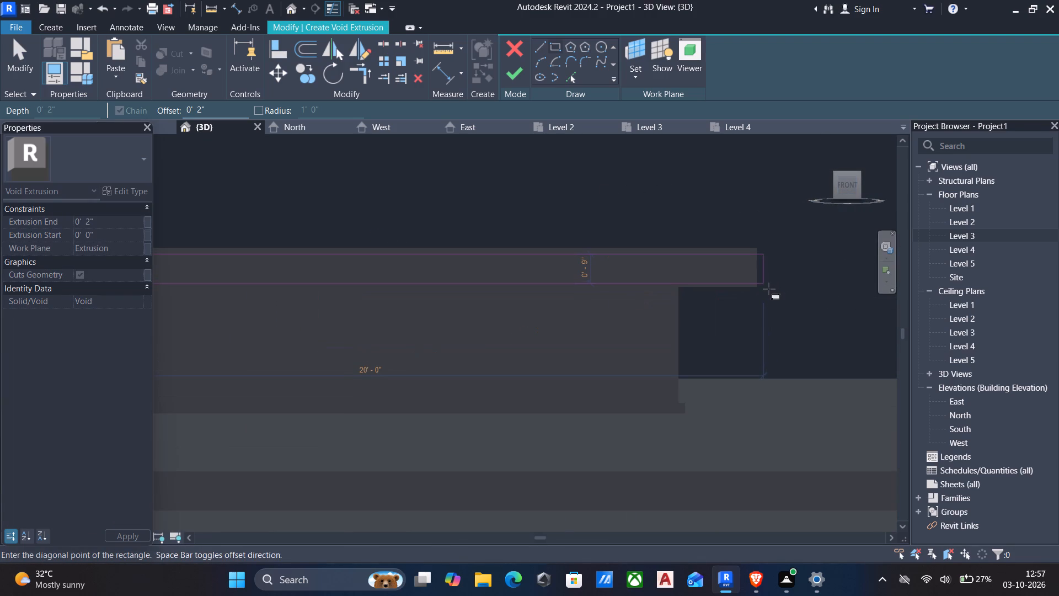
pyautogui.scroll(3, 769, 289)
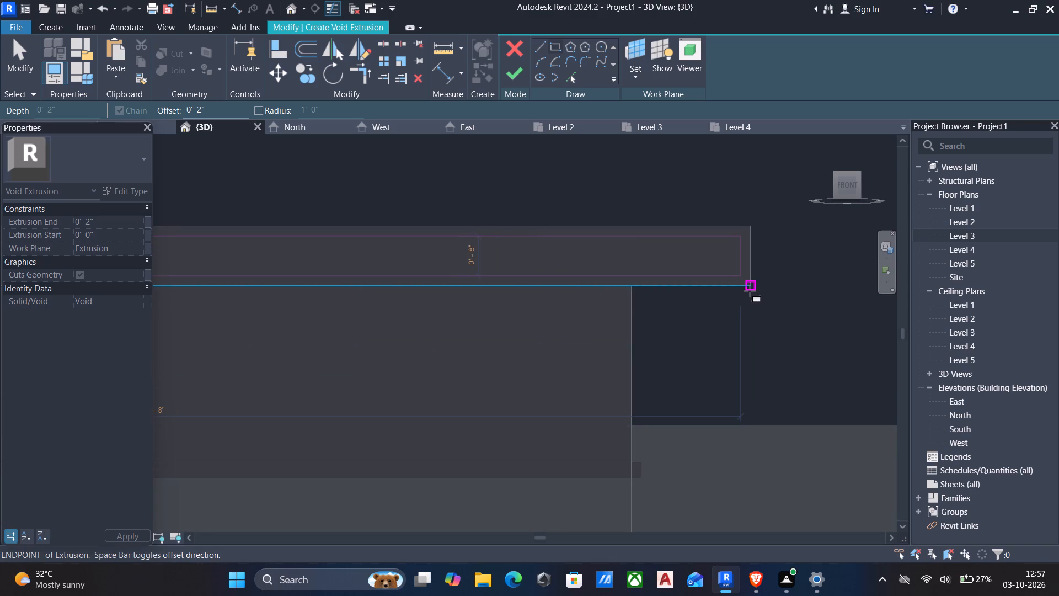
pyautogui.click(750, 291)
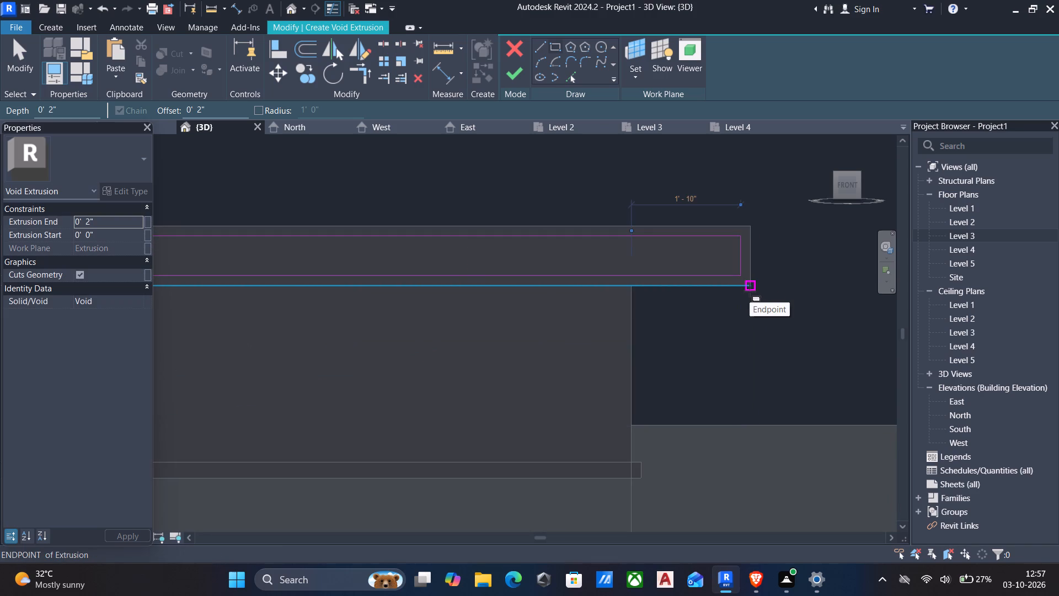
pyautogui.press('Escape')
pyautogui.scroll(-4, 750, 291)
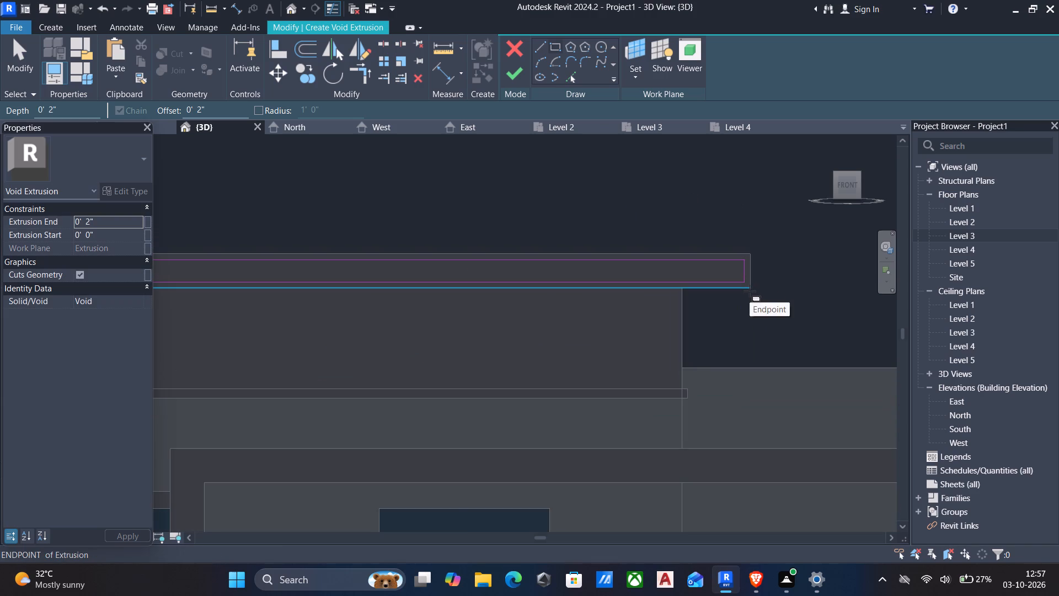
pyautogui.scroll(-2, 750, 291)
pyautogui.press('Escape')
pyautogui.scroll(-1, 758, 300)
pyautogui.moveTo(758, 300); pyautogui.dragTo(665, 324, button='middle')
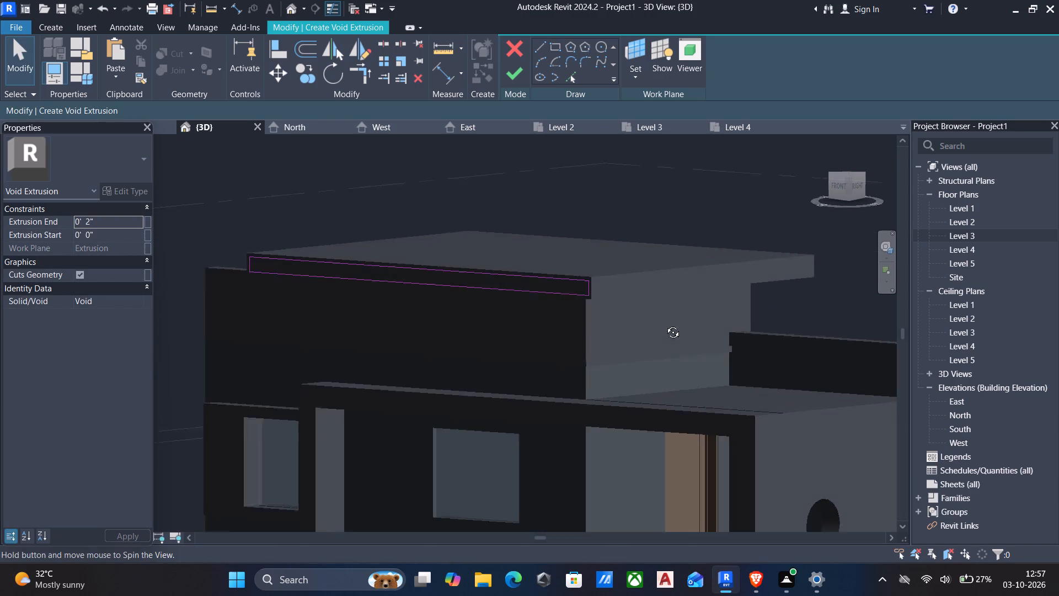
pyautogui.moveTo(665, 324); pyautogui.dragTo(659, 325, button='middle')
pyautogui.scroll(-3, 659, 325)
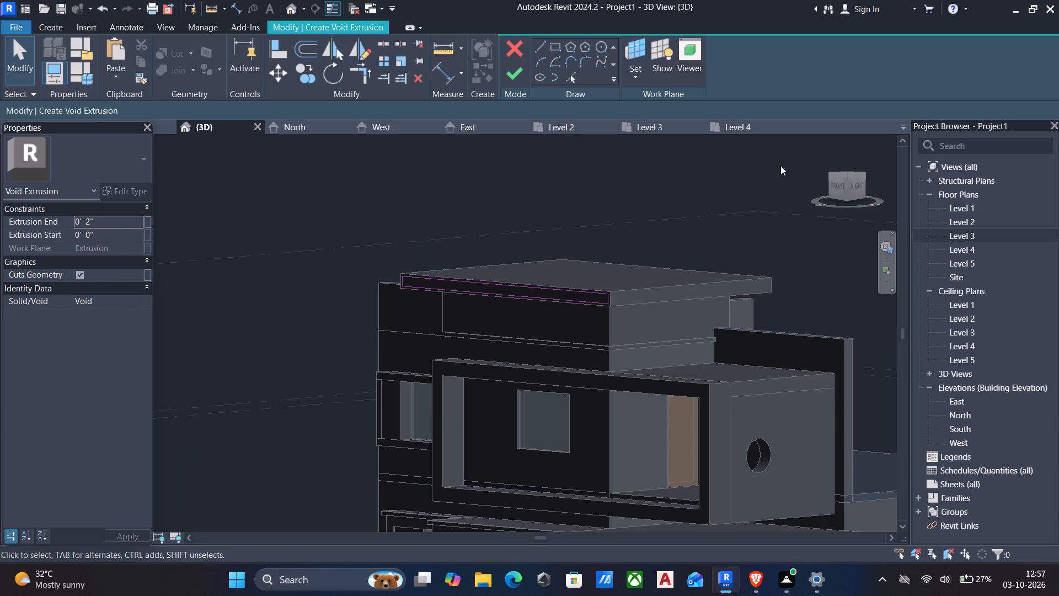
pyautogui.click(510, 73)
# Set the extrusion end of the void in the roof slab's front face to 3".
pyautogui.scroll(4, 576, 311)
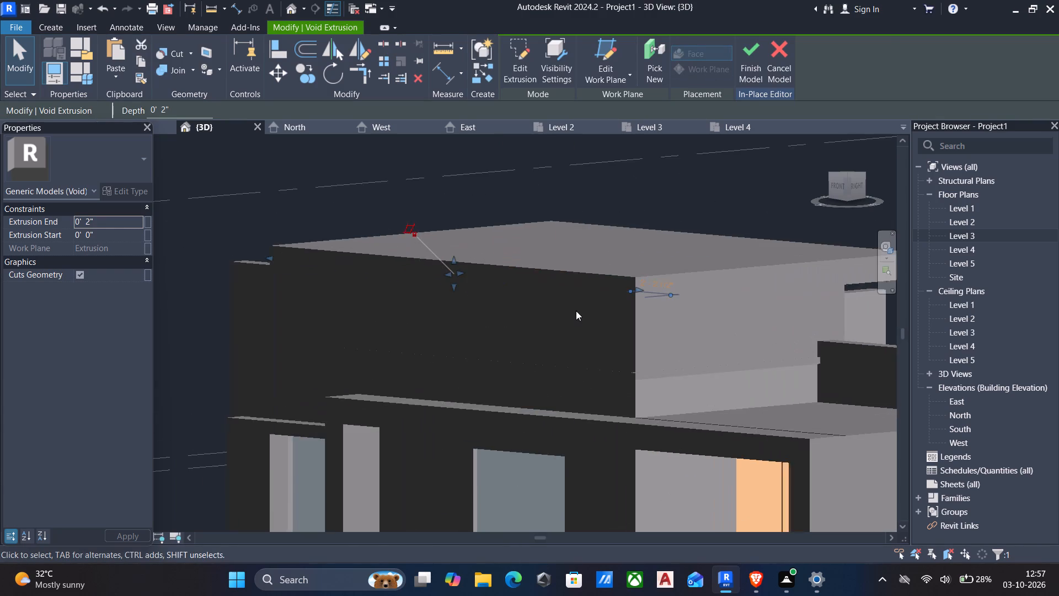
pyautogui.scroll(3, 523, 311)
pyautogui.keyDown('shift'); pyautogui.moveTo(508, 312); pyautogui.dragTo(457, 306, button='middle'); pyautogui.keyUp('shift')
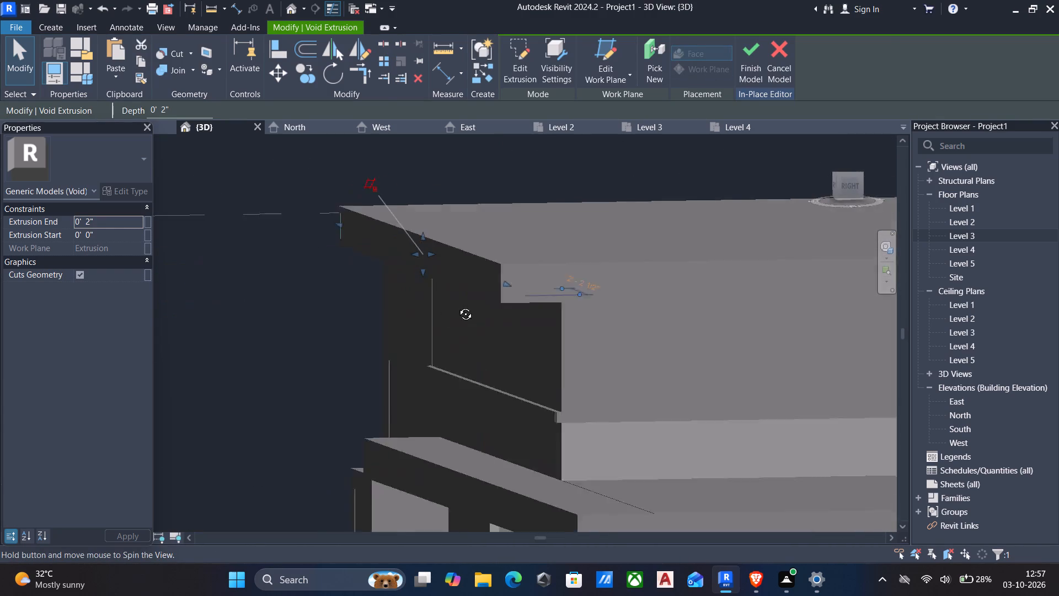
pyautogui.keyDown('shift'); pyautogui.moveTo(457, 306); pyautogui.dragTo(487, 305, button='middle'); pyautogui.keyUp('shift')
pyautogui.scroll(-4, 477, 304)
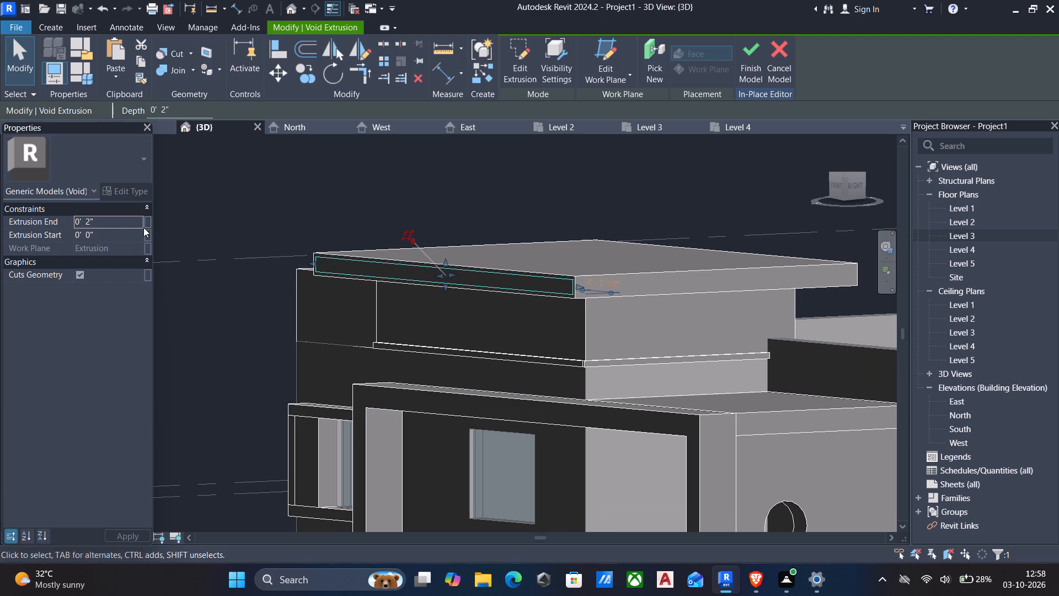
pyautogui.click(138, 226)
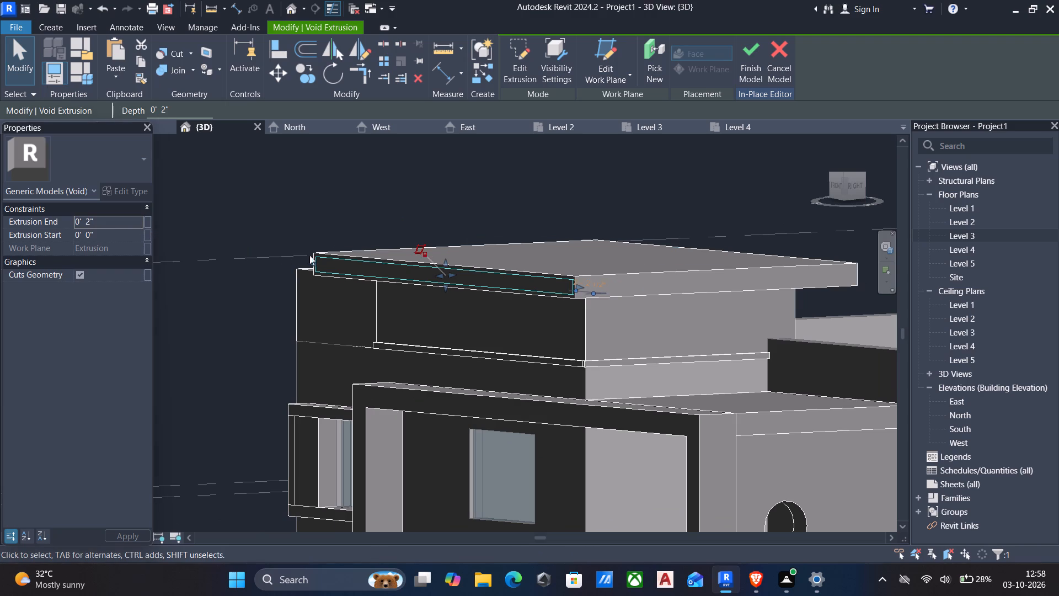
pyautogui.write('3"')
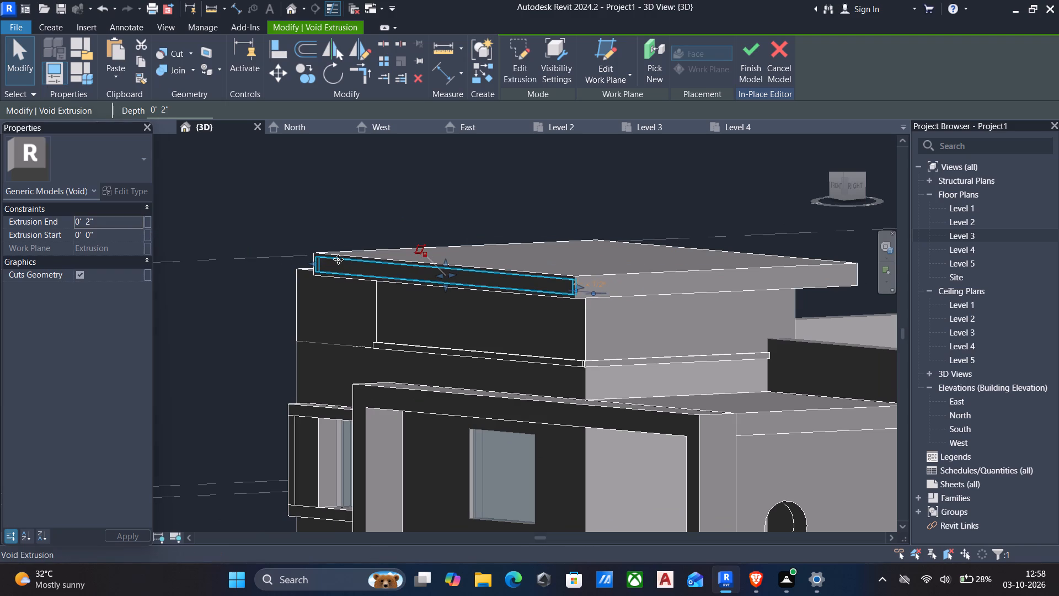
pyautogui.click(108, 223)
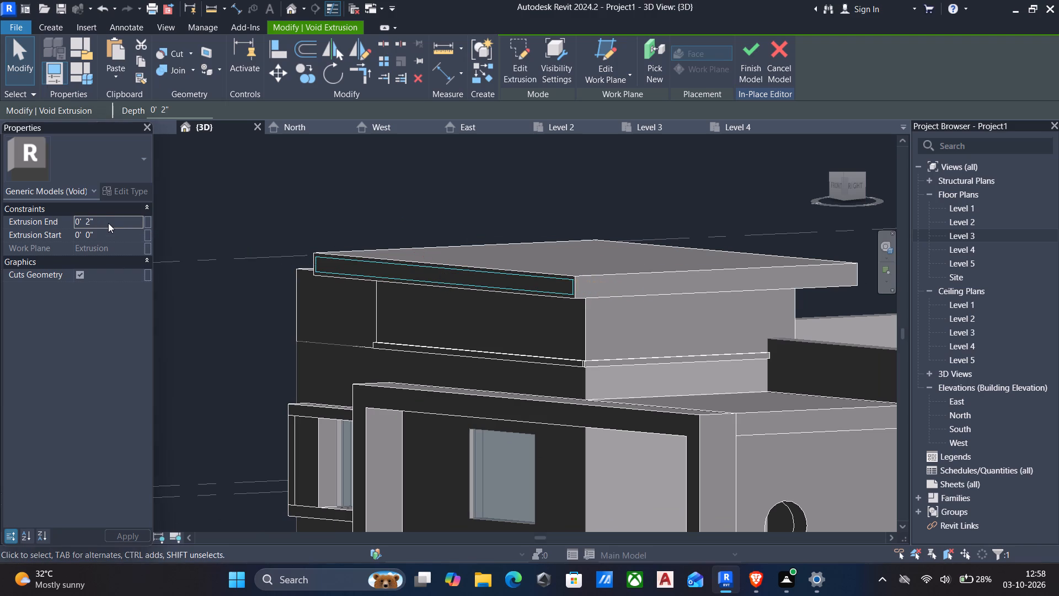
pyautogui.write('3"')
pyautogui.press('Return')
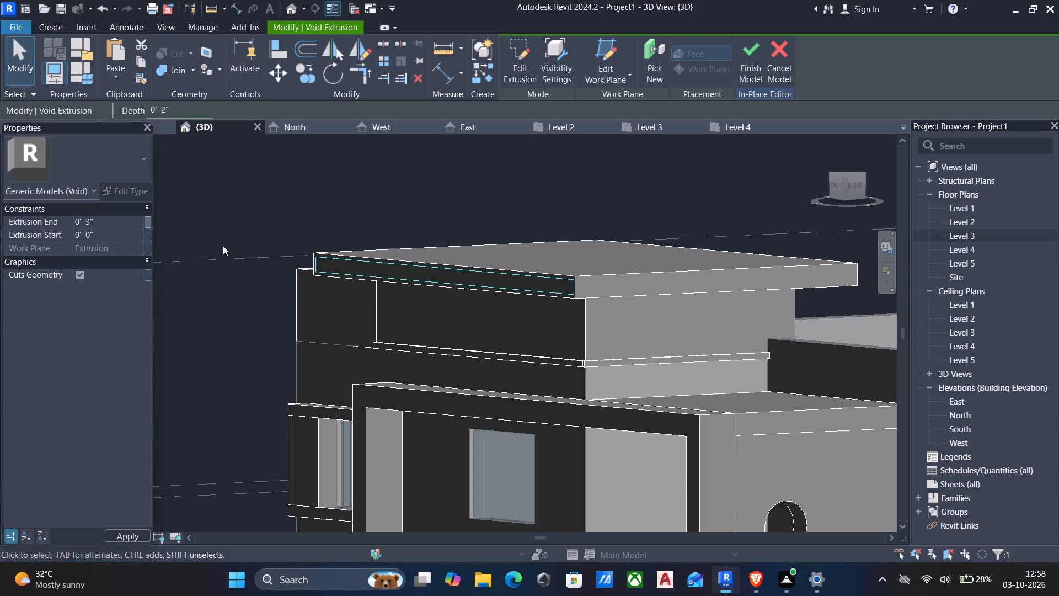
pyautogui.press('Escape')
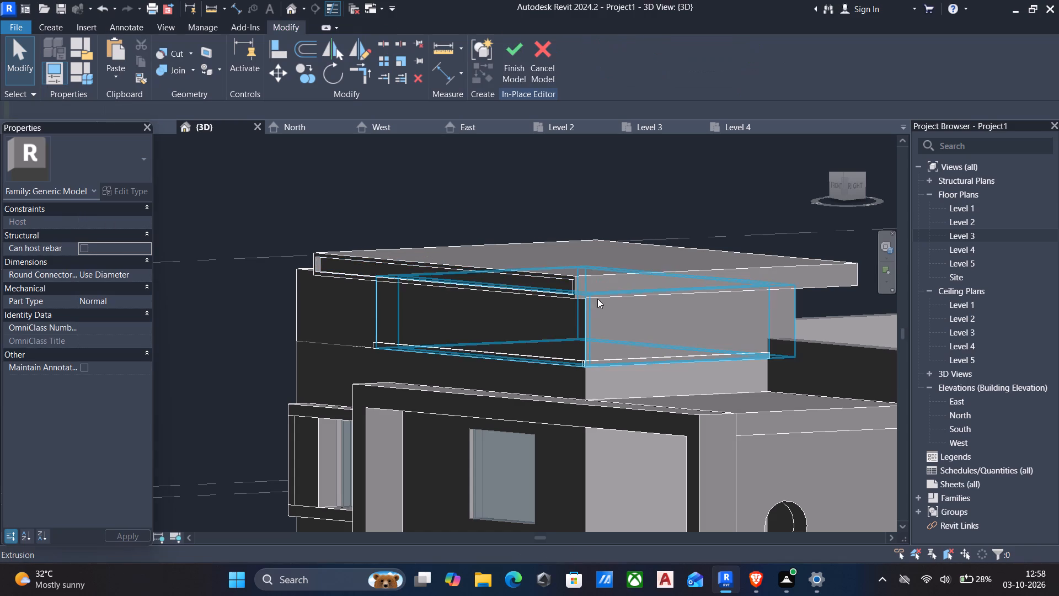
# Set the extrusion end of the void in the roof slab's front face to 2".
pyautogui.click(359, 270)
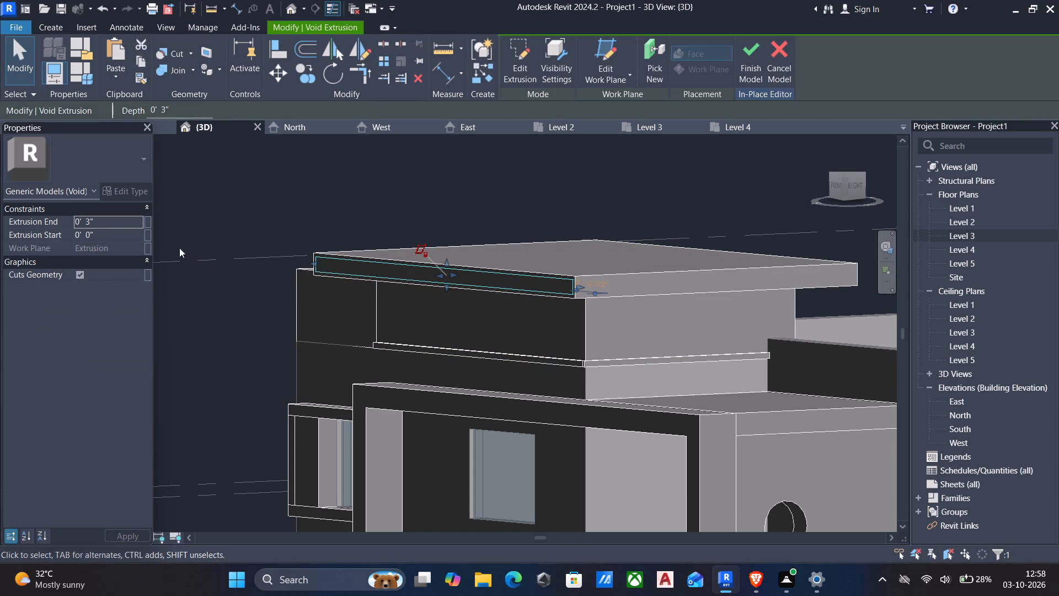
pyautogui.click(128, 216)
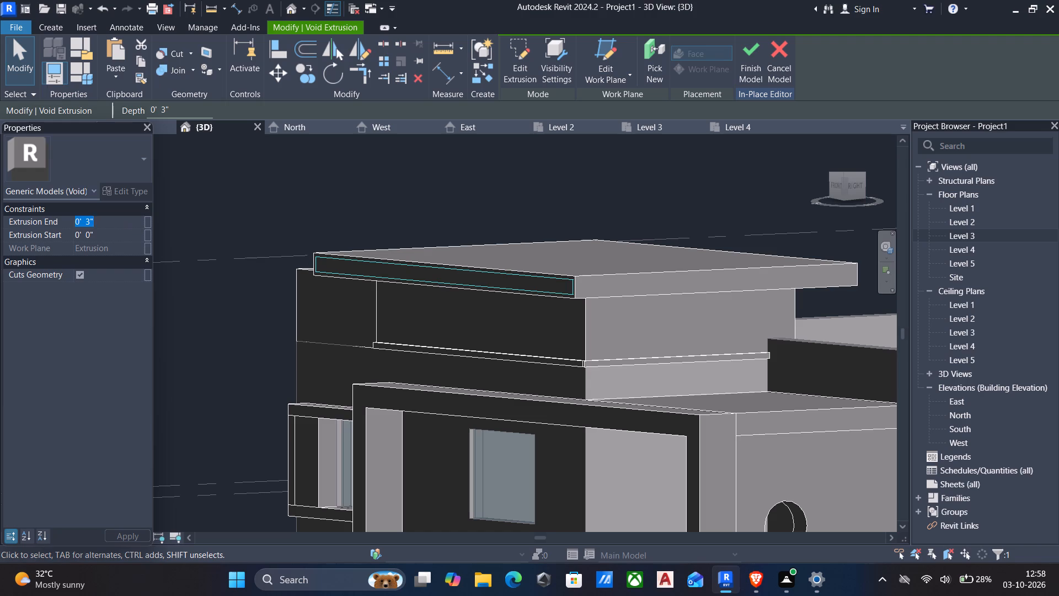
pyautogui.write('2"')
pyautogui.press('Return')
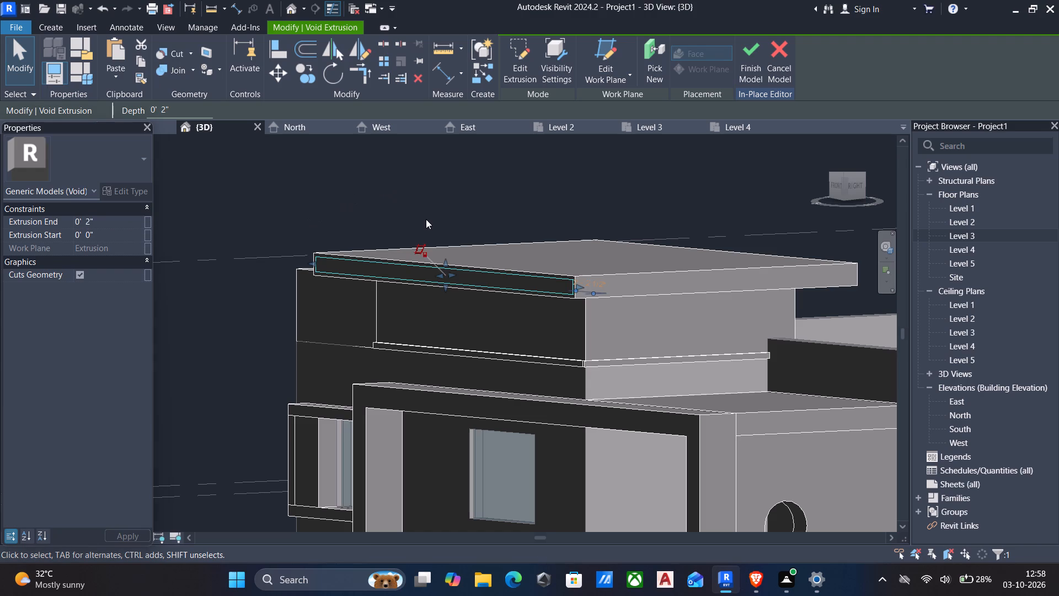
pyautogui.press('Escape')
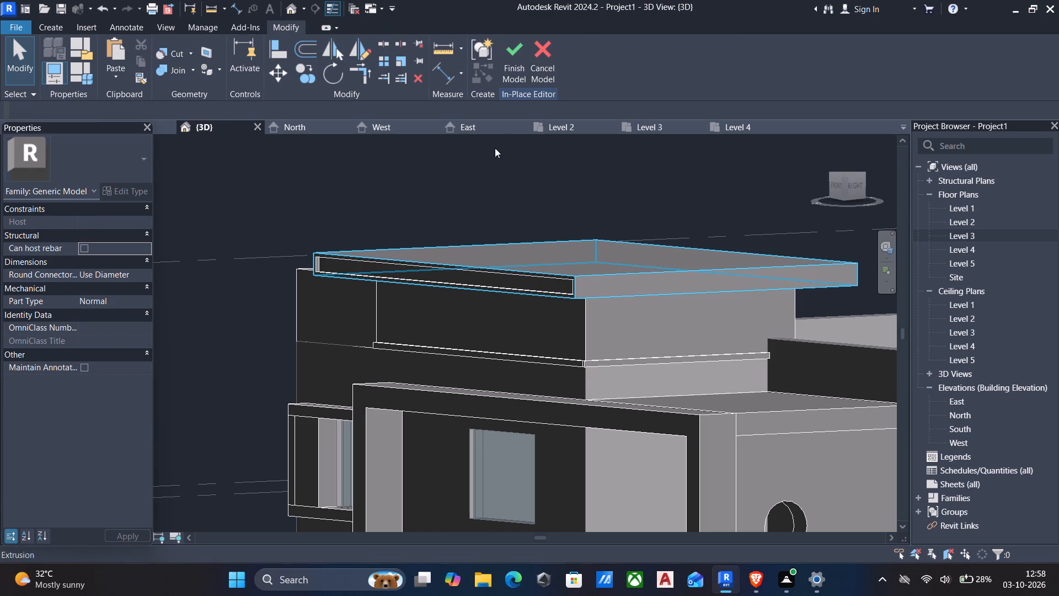
# Start another void extrusion in the roof slab's in-place model, using the slab's right side face as work plane.
pyautogui.click(46, 23)
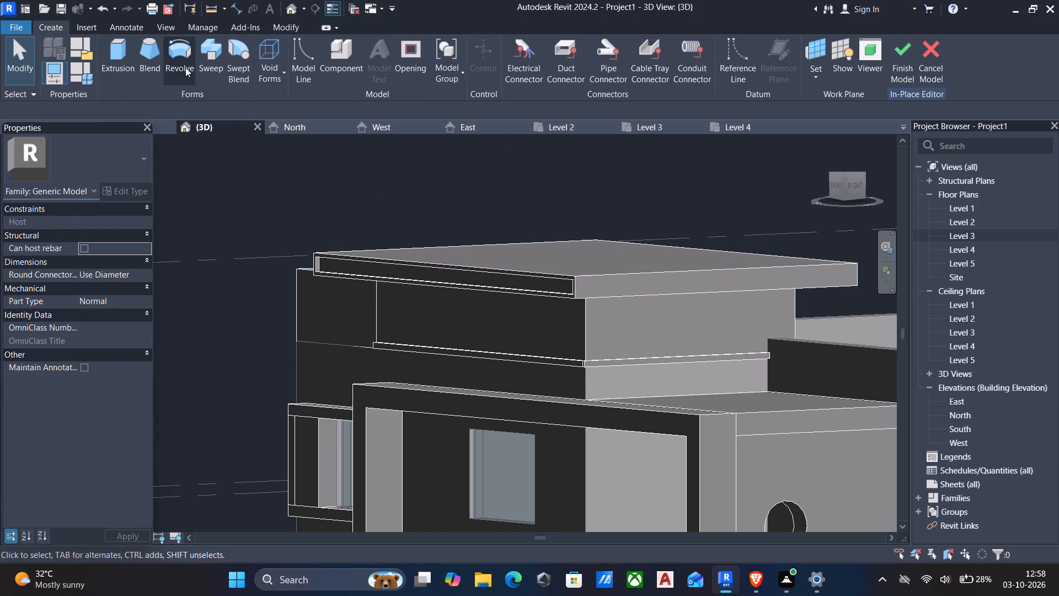
pyautogui.click(275, 59)
pyautogui.click(323, 99)
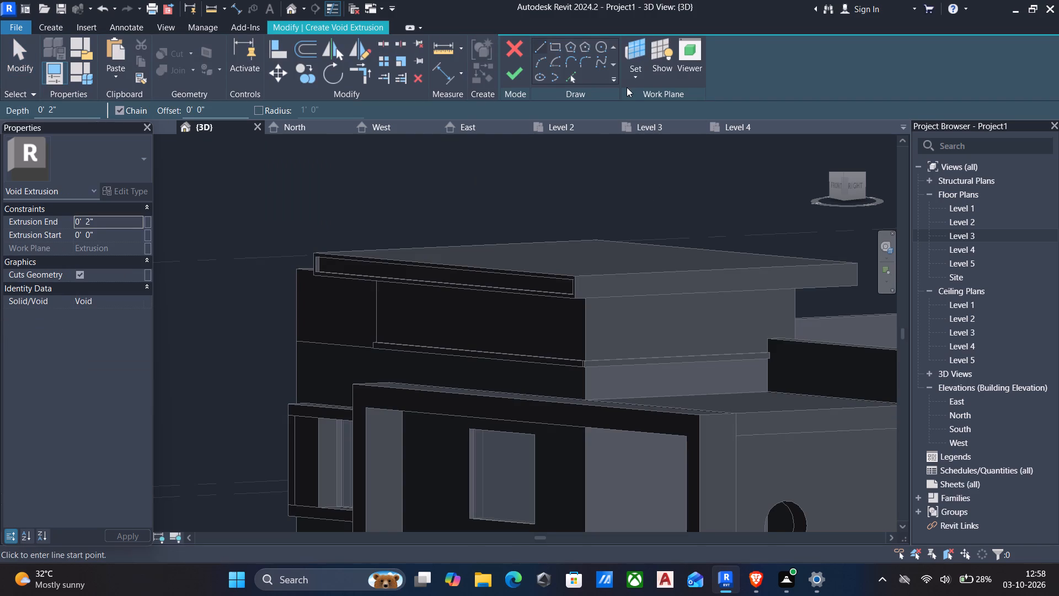
pyautogui.click(629, 76)
pyautogui.click(663, 130)
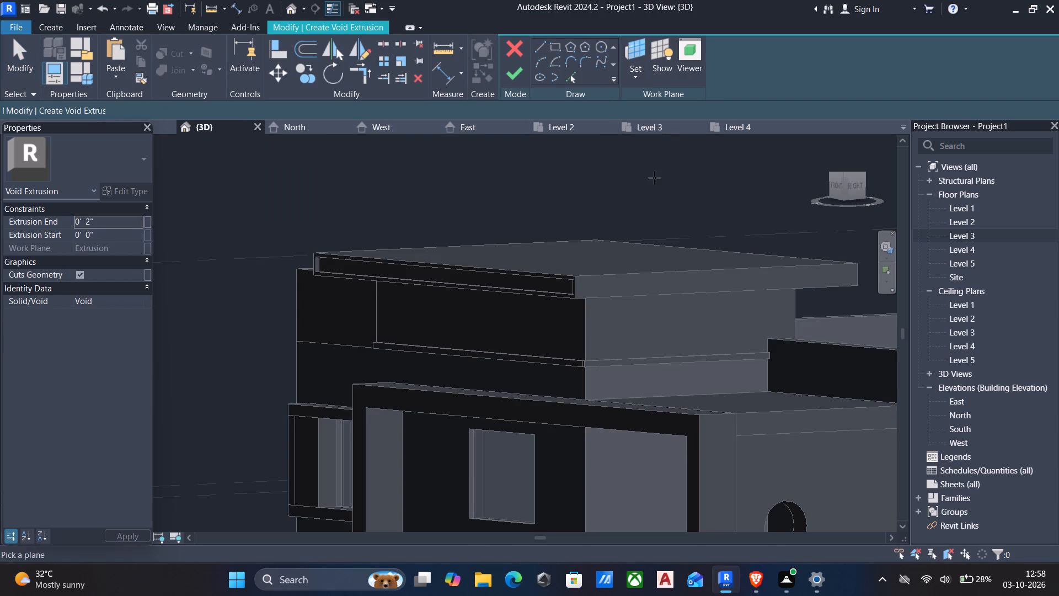
pyautogui.click(662, 274)
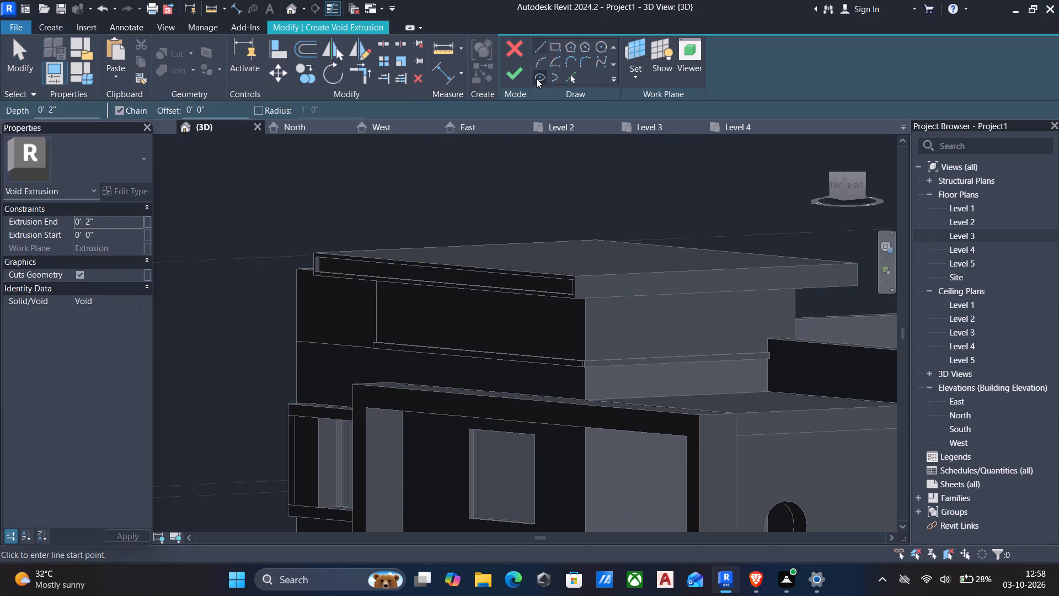
# Sketch a rectangle offset 2" inside the outline of the roof slab's right side face and finish the 2" deep void extrusion.
pyautogui.click(550, 45)
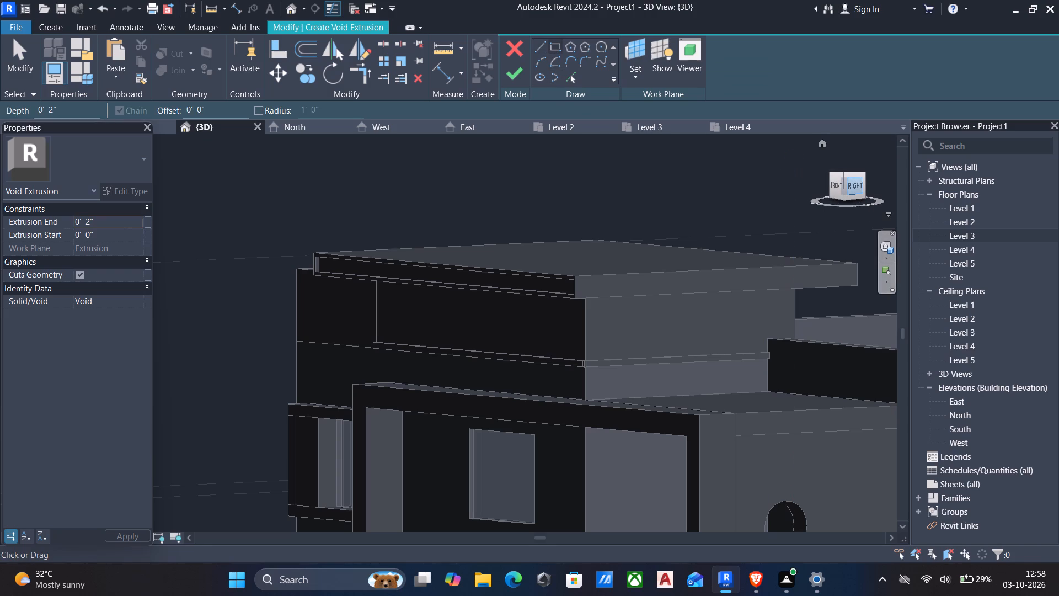
pyautogui.click(853, 183)
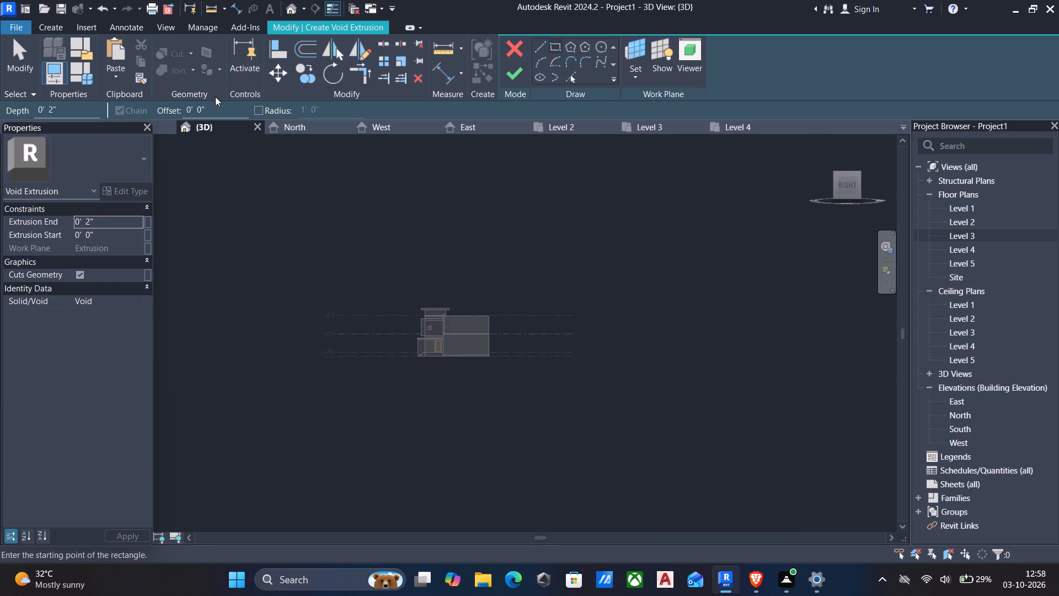
pyautogui.moveTo(222, 107); pyautogui.dragTo(0, 150)
pyautogui.write('3"')
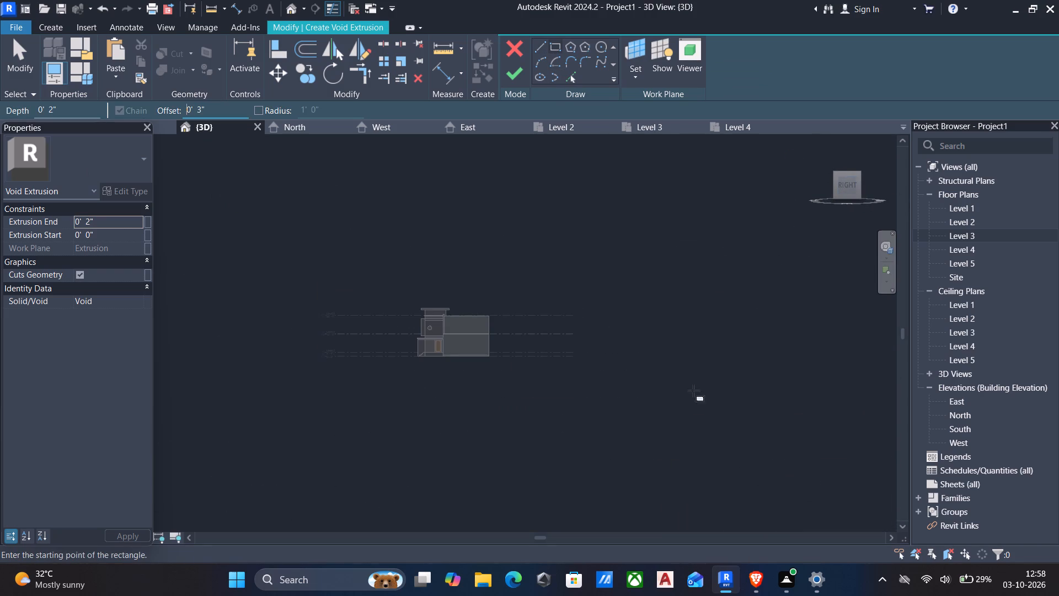
pyautogui.scroll(5, 505, 328)
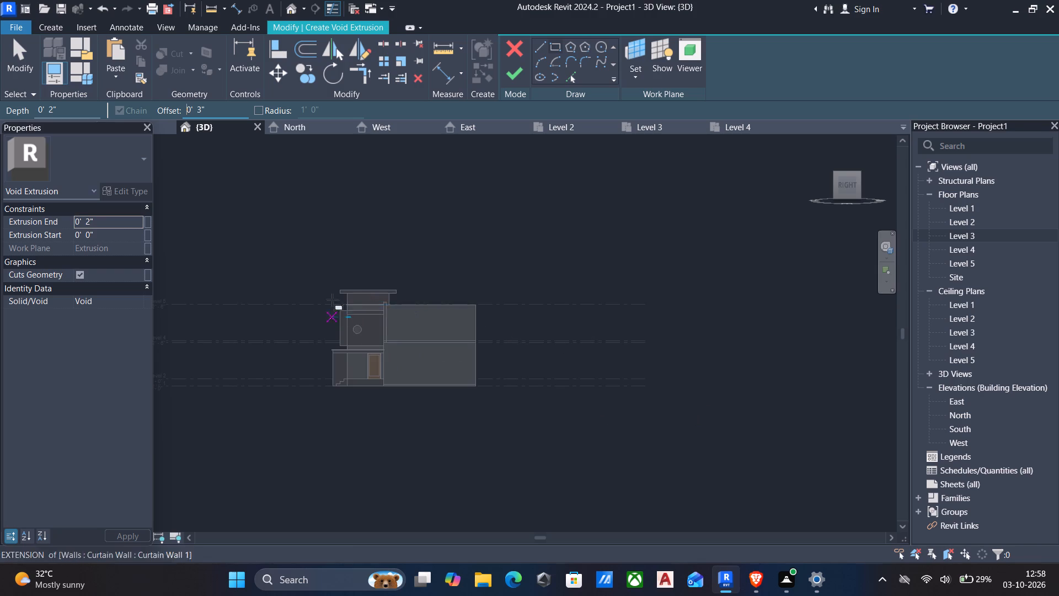
pyautogui.scroll(7, 333, 291)
pyautogui.scroll(5, 404, 376)
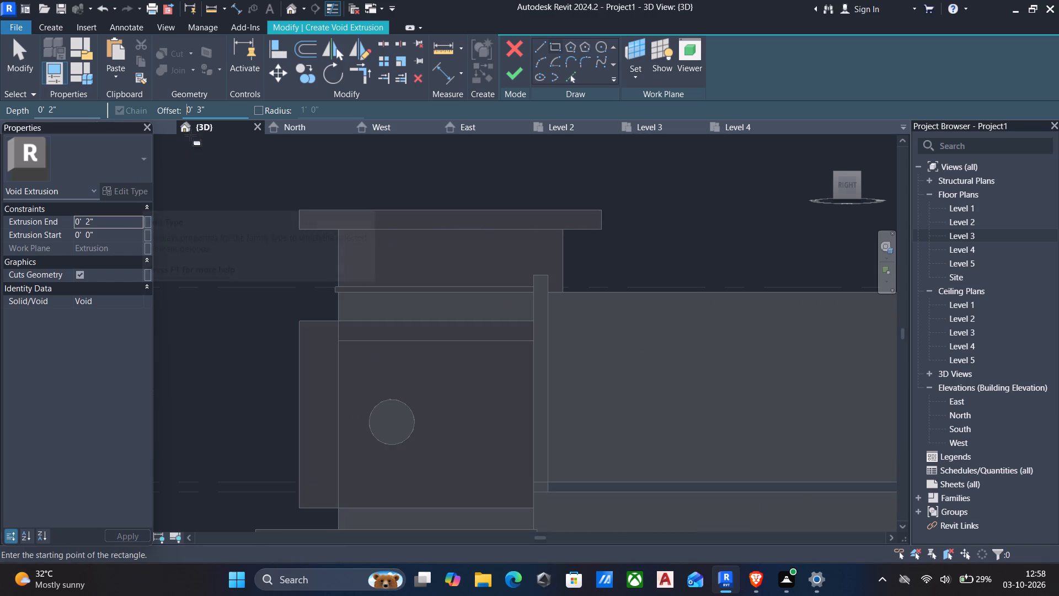
pyautogui.moveTo(224, 109); pyautogui.dragTo(51, 111)
pyautogui.write('2"')
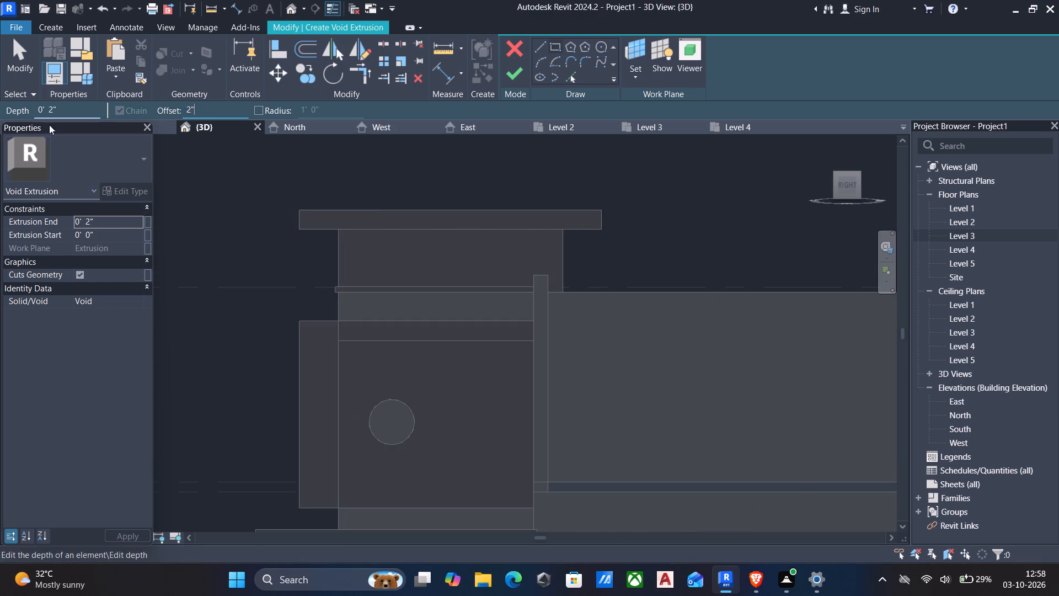
pyautogui.scroll(4, 334, 199)
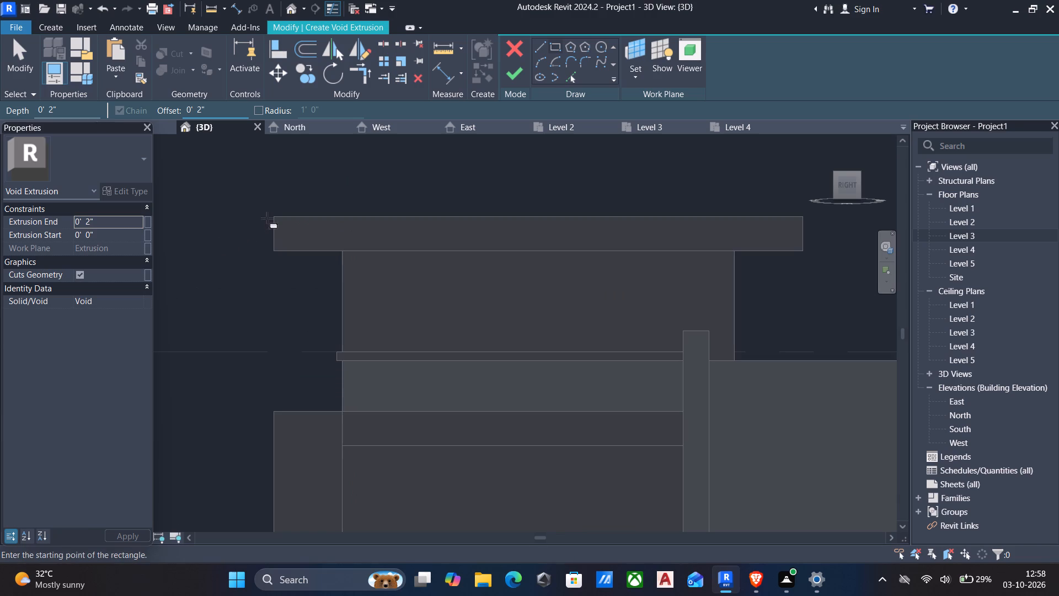
pyautogui.moveTo(276, 215); pyautogui.dragTo(285, 220)
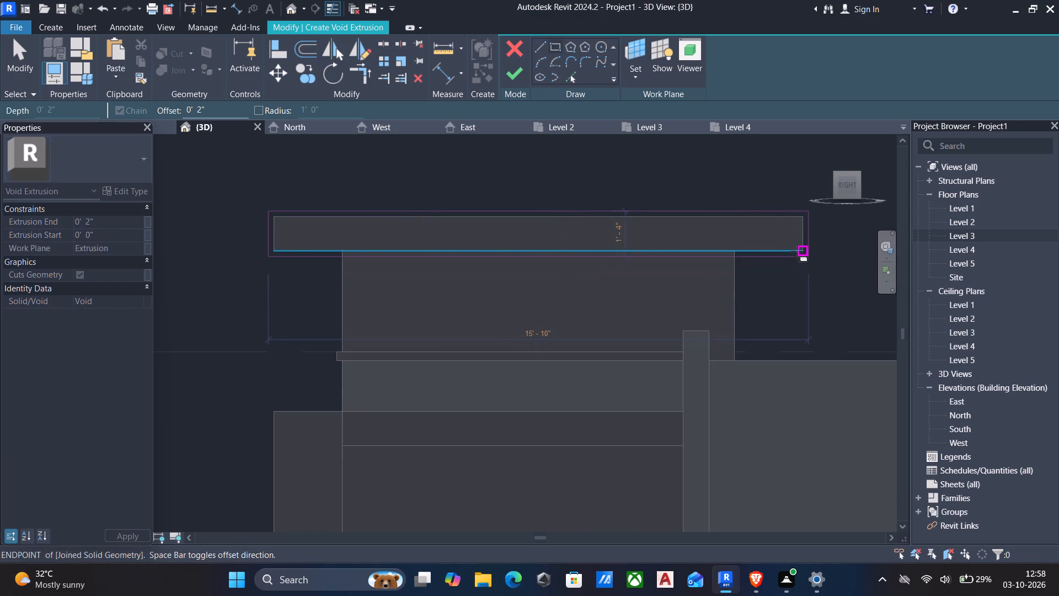
pyautogui.press('space')
pyautogui.click(797, 251)
pyautogui.press('Escape')
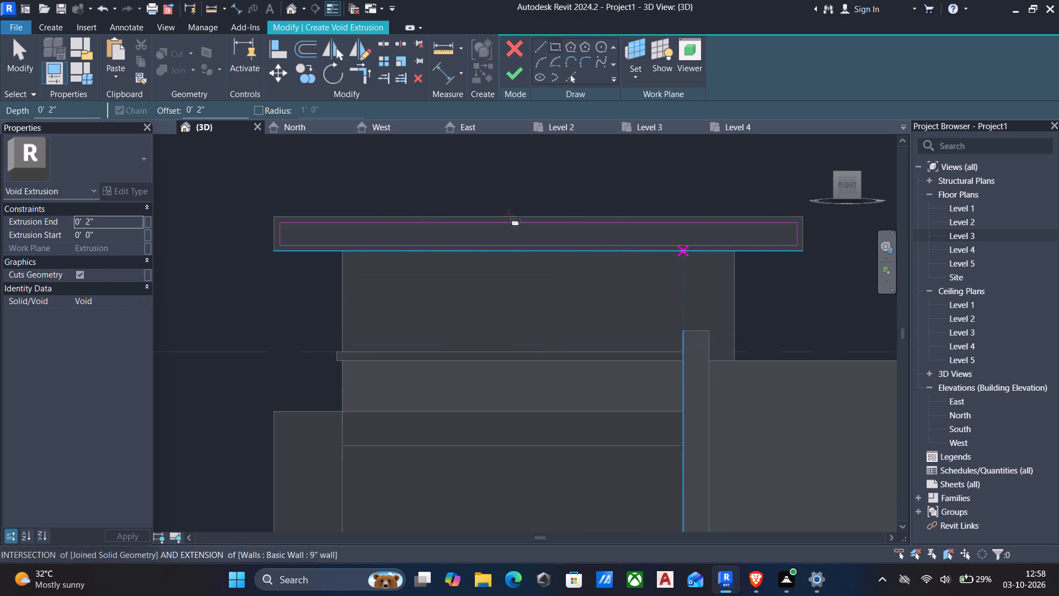
pyautogui.click(507, 74)
# Finish the in-place model of the overhanging roof slab.
pyautogui.scroll(-5, 445, 195)
pyautogui.scroll(1, 443, 198)
pyautogui.keyDown('shift'); pyautogui.moveTo(443, 205); pyautogui.dragTo(512, 244, button='middle'); pyautogui.keyUp('shift')
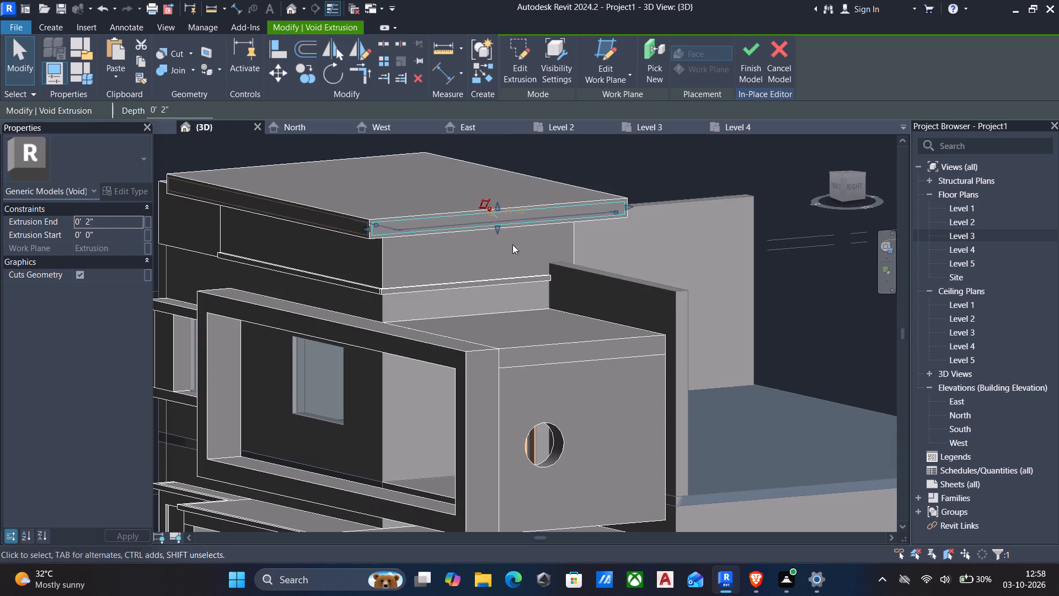
pyautogui.click(746, 51)
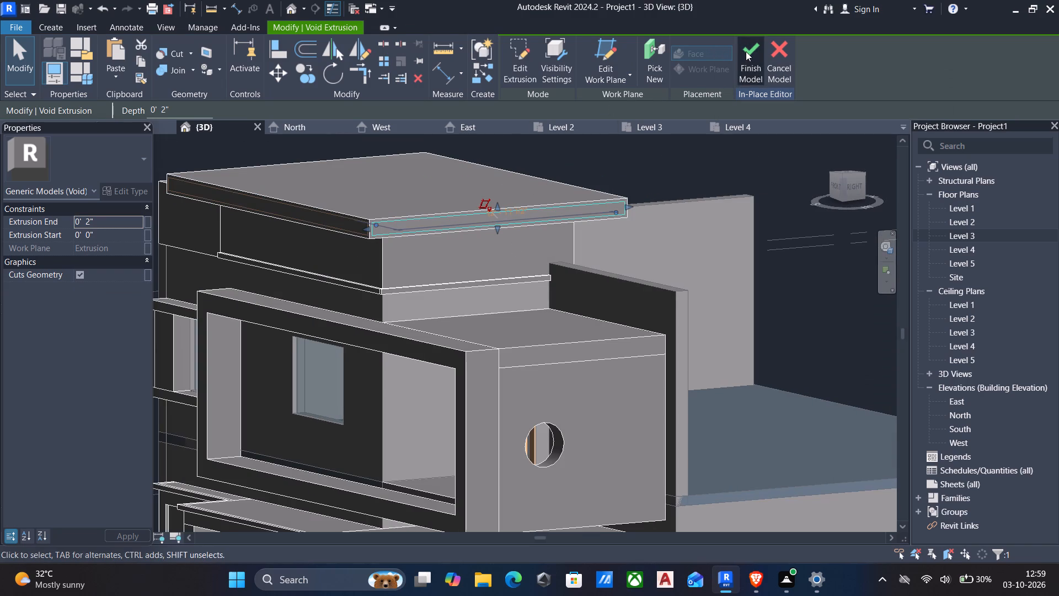
# Examine the roof slab's recessed edge faces and the whole house from the front and right side.
pyautogui.moveTo(367, 243); pyautogui.dragTo(393, 198, button='middle')
pyautogui.scroll(-1, 393, 198)
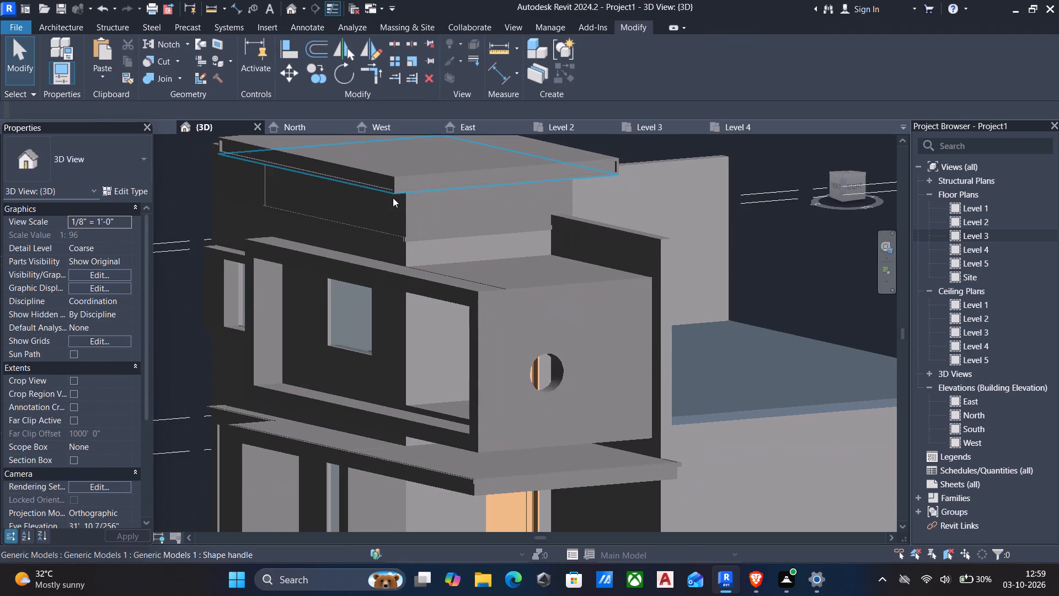
pyautogui.scroll(5, 392, 203)
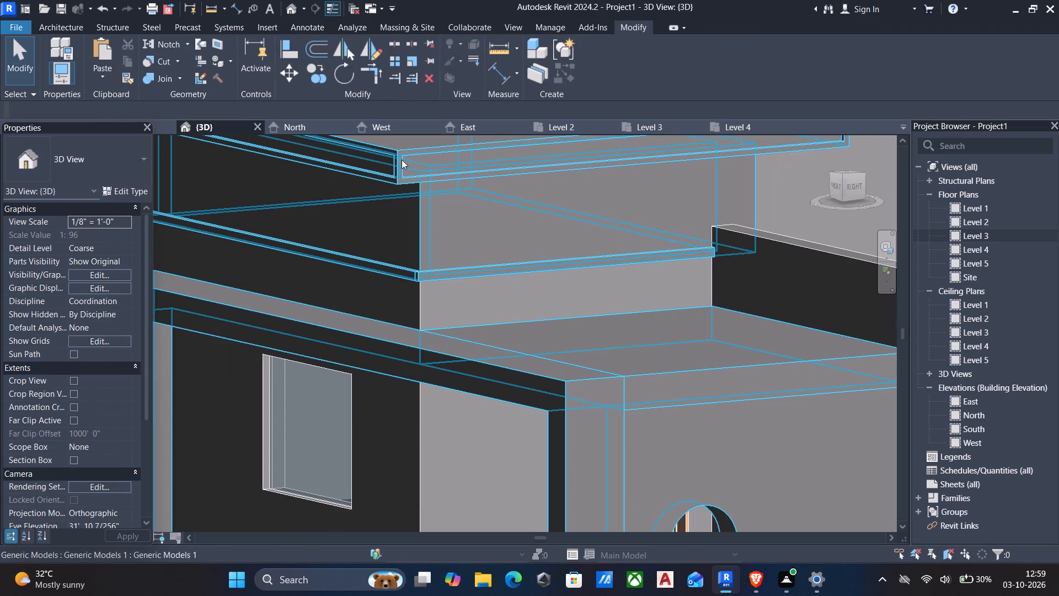
pyautogui.press('Escape')
pyautogui.scroll(-7, 405, 226)
pyautogui.keyDown('shift'); pyautogui.moveTo(399, 233); pyautogui.dragTo(424, 230, button='middle'); pyautogui.keyUp('shift')
pyautogui.scroll(-4, 424, 230)
pyautogui.moveTo(433, 237); pyautogui.dragTo(464, 225, button='middle')
pyautogui.keyDown('shift'); pyautogui.moveTo(445, 268); pyautogui.dragTo(489, 242, button='middle'); pyautogui.keyUp('shift')
pyautogui.scroll(1, 405, 286)
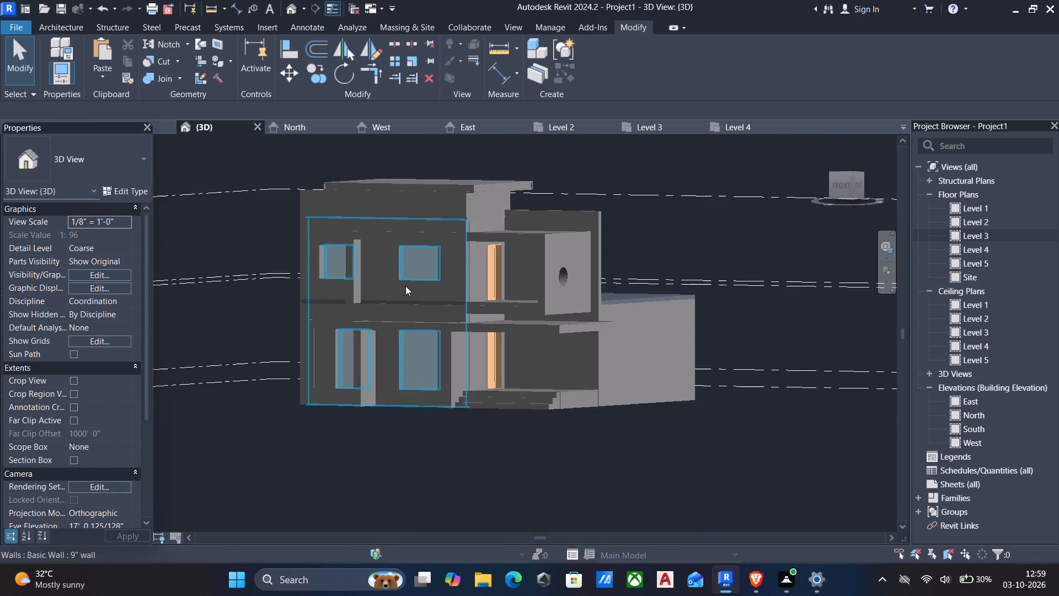
pyautogui.scroll(-2, 405, 286)
pyautogui.moveTo(395, 288); pyautogui.dragTo(376, 293, button='middle')
pyautogui.keyDown('shift'); pyautogui.moveTo(447, 269); pyautogui.dragTo(429, 288, button='middle'); pyautogui.keyUp('shift')
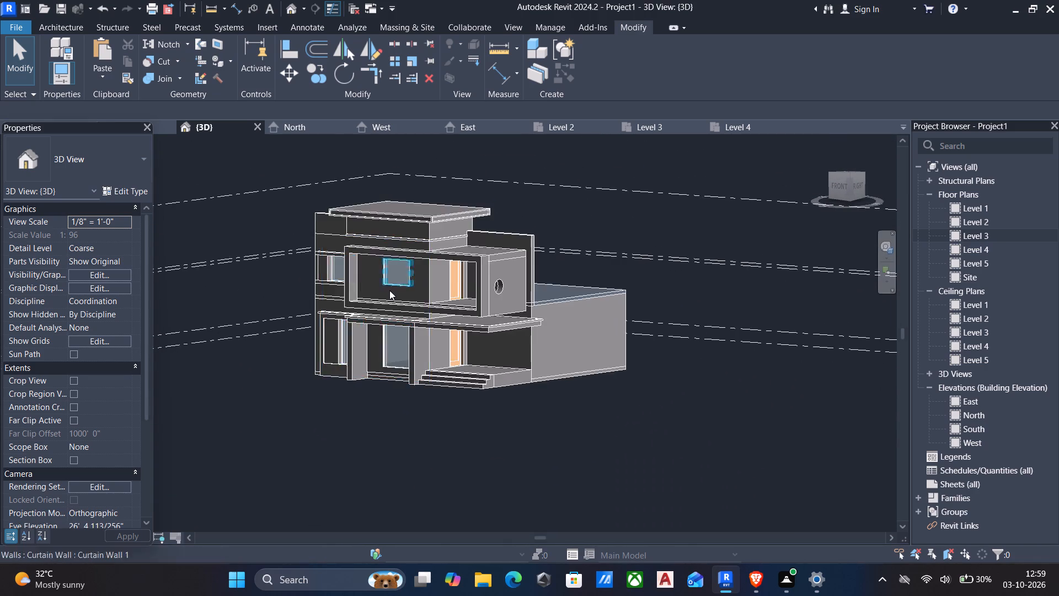
pyautogui.scroll(-3, 389, 291)
pyautogui.moveTo(390, 292); pyautogui.dragTo(474, 286, button='middle')
pyautogui.keyDown('shift'); pyautogui.moveTo(283, 315); pyautogui.dragTo(334, 321, button='middle'); pyautogui.keyUp('shift')
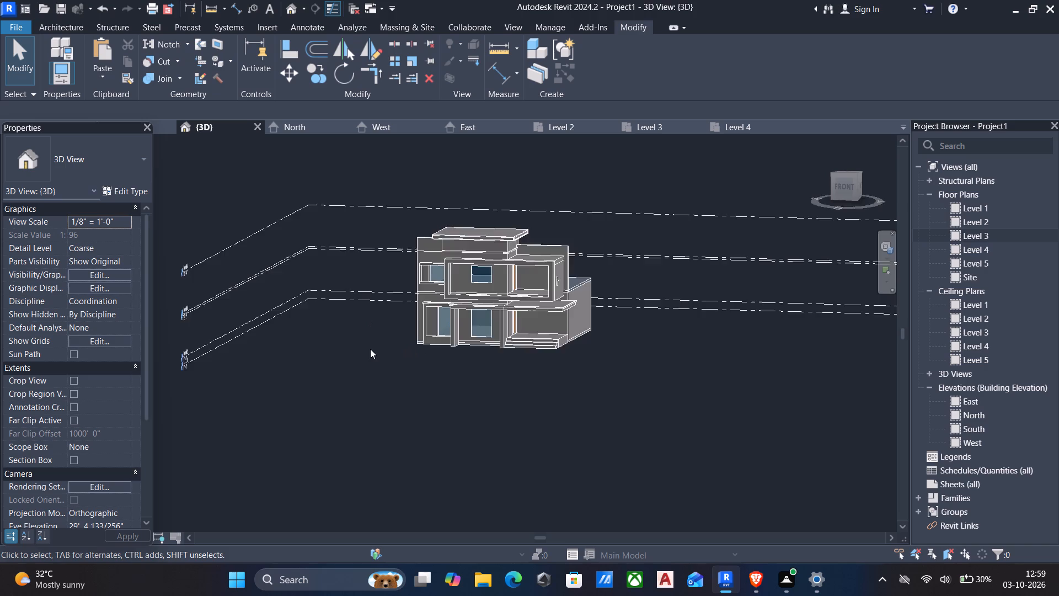
pyautogui.scroll(4, 370, 349)
pyautogui.moveTo(402, 334); pyautogui.dragTo(370, 393, button='middle')
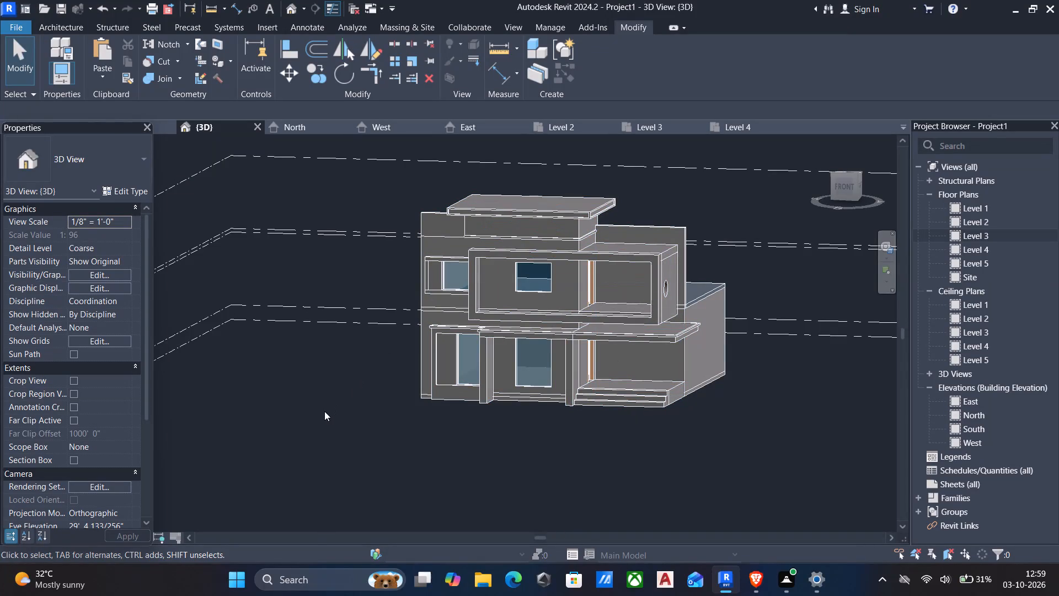
# Save the project as HOUSE ELEVATION-03 in the REVIT -PLANS folder on drive C.
pyautogui.hotkey('ctrl', 's')
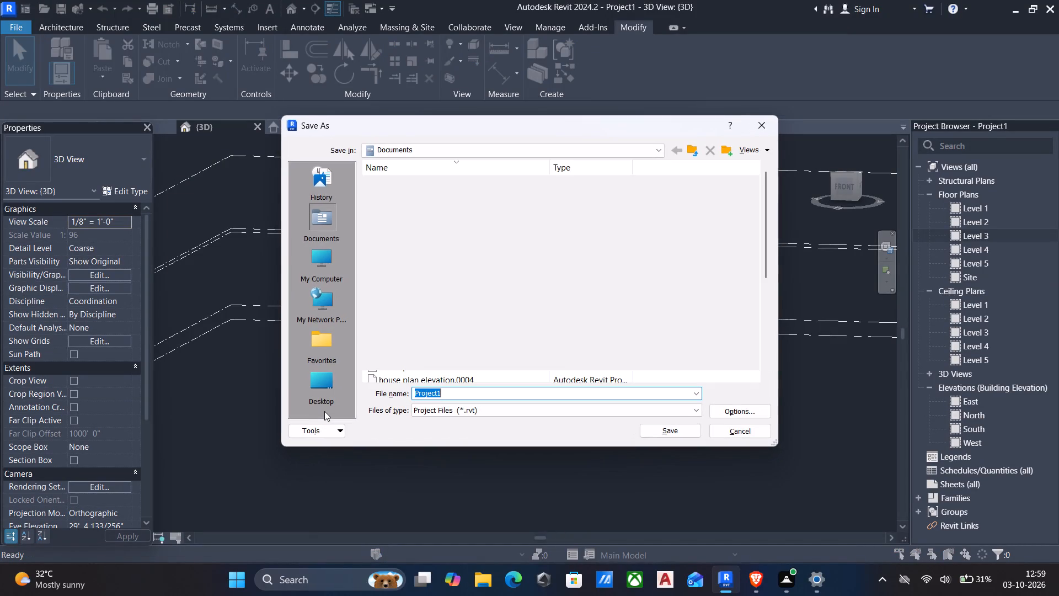
pyautogui.click(494, 153)
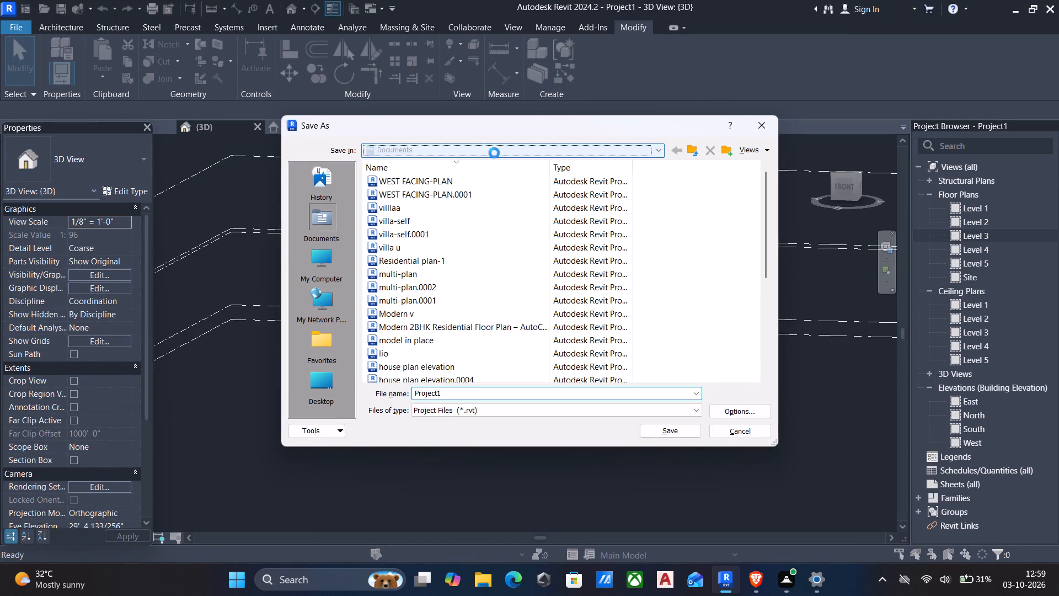
pyautogui.click(402, 179)
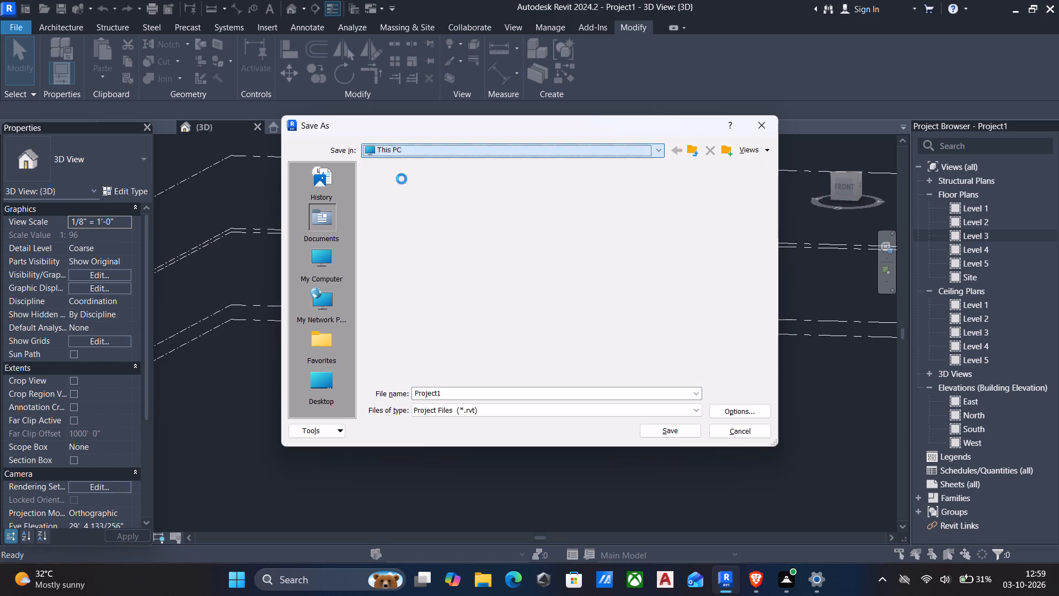
pyautogui.click(400, 221)
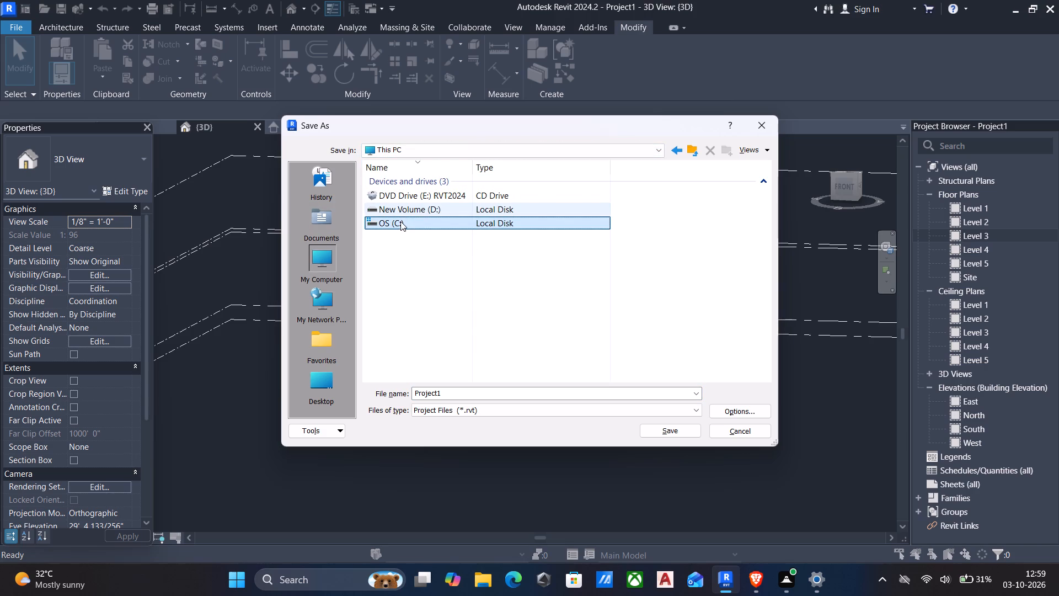
pyautogui.doubleClick(397, 224)
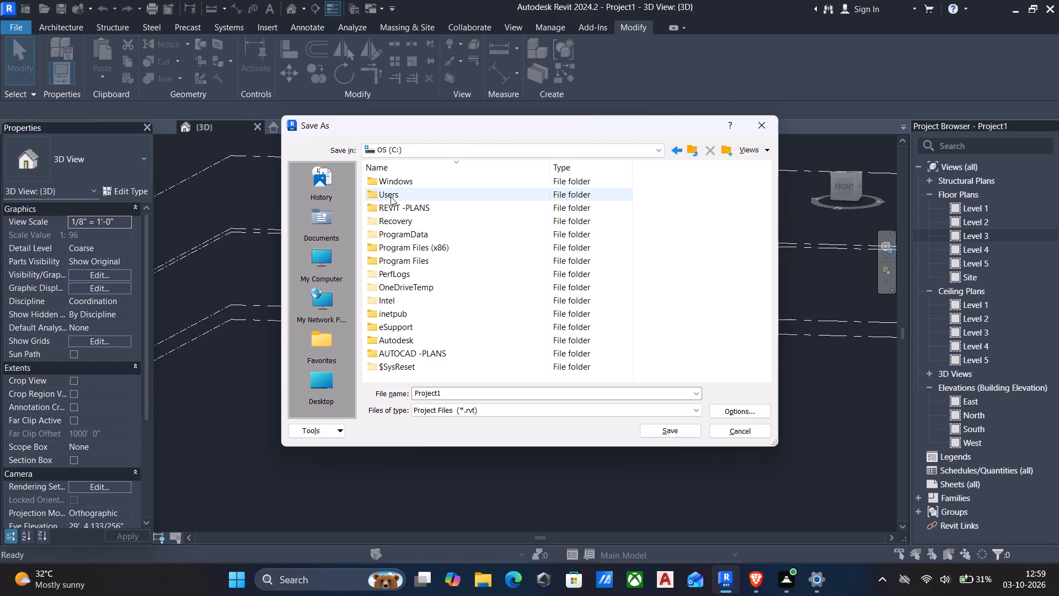
pyautogui.doubleClick(372, 207)
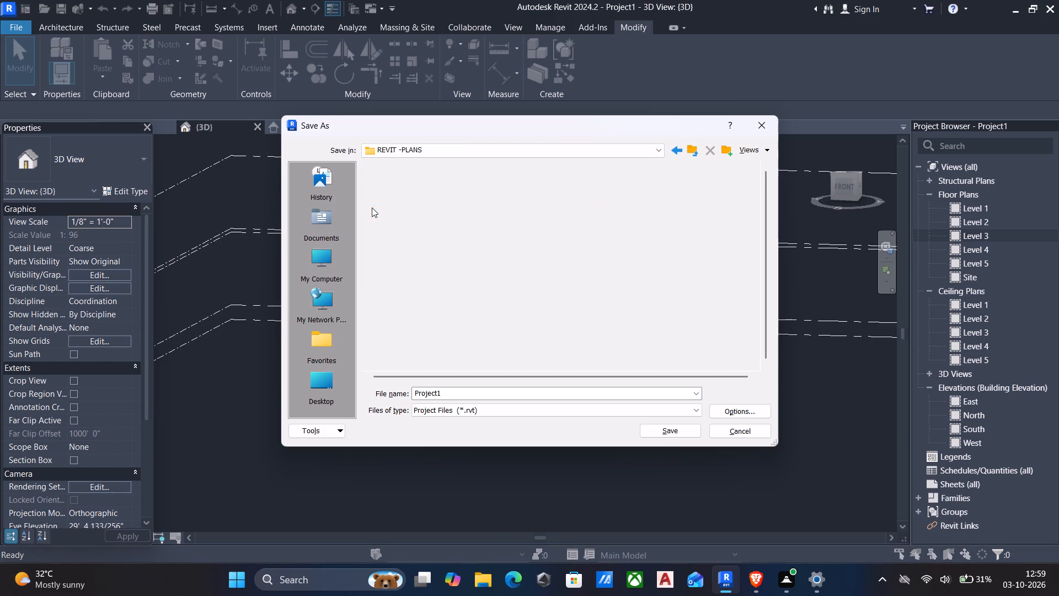
pyautogui.click(640, 394)
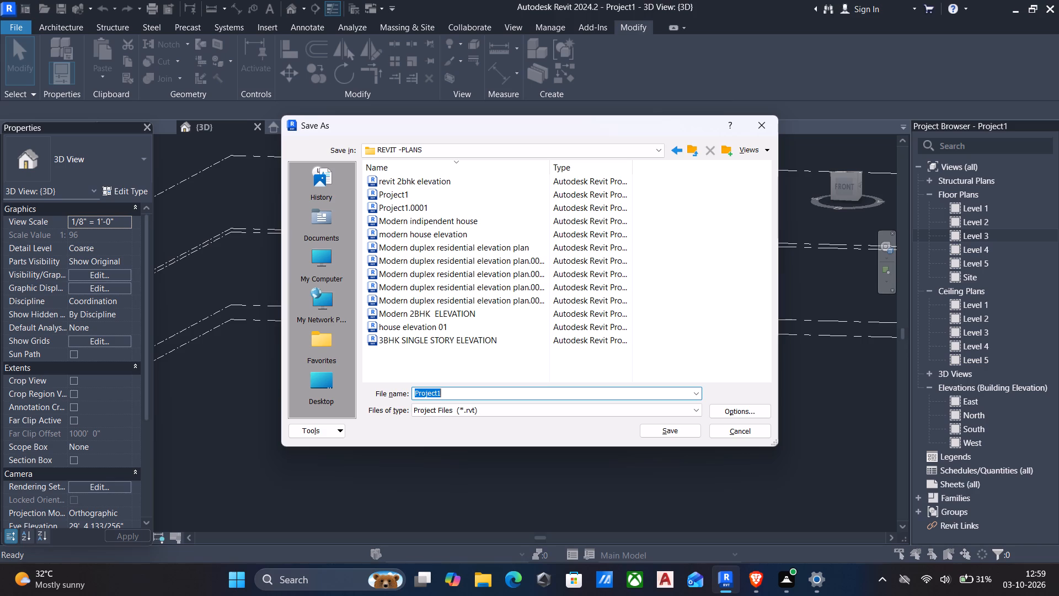
pyautogui.write('HOUSE ELEVATION')
pyautogui.press('space')
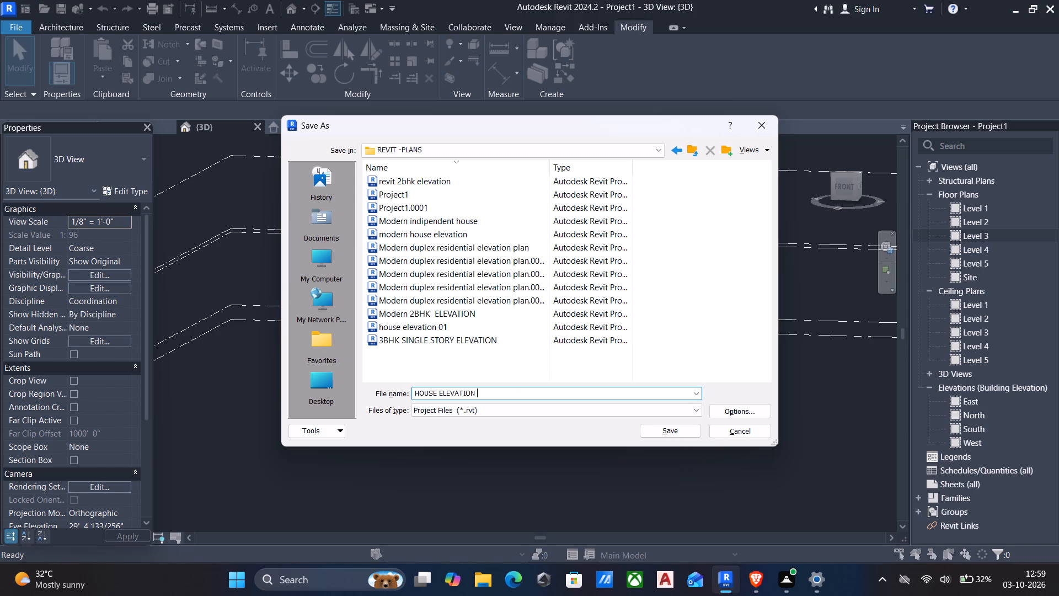
pyautogui.press('BackSpace')
pyautogui.write('-03')
pyautogui.click(670, 430)
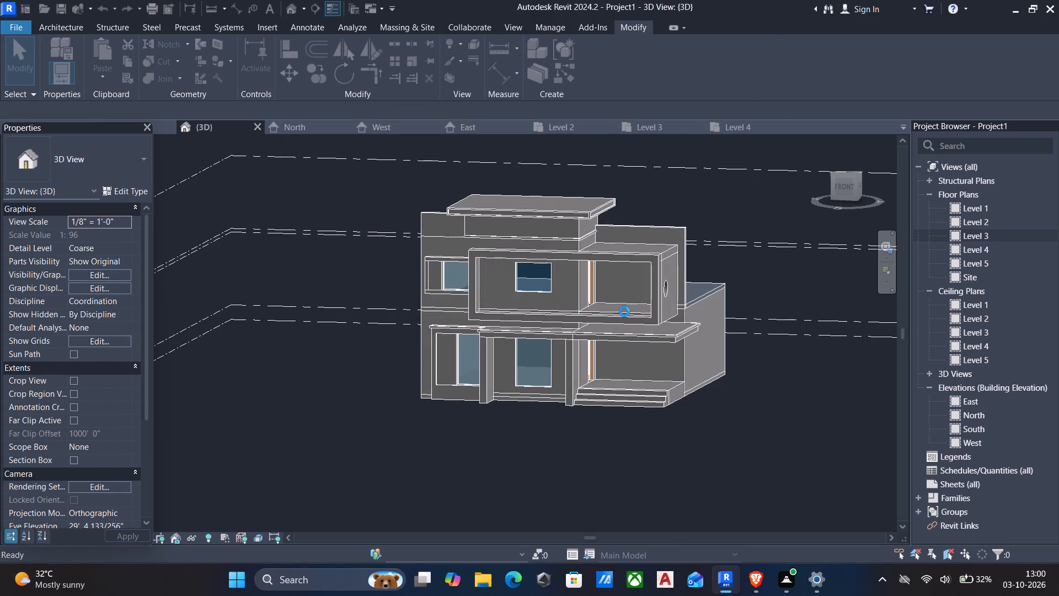
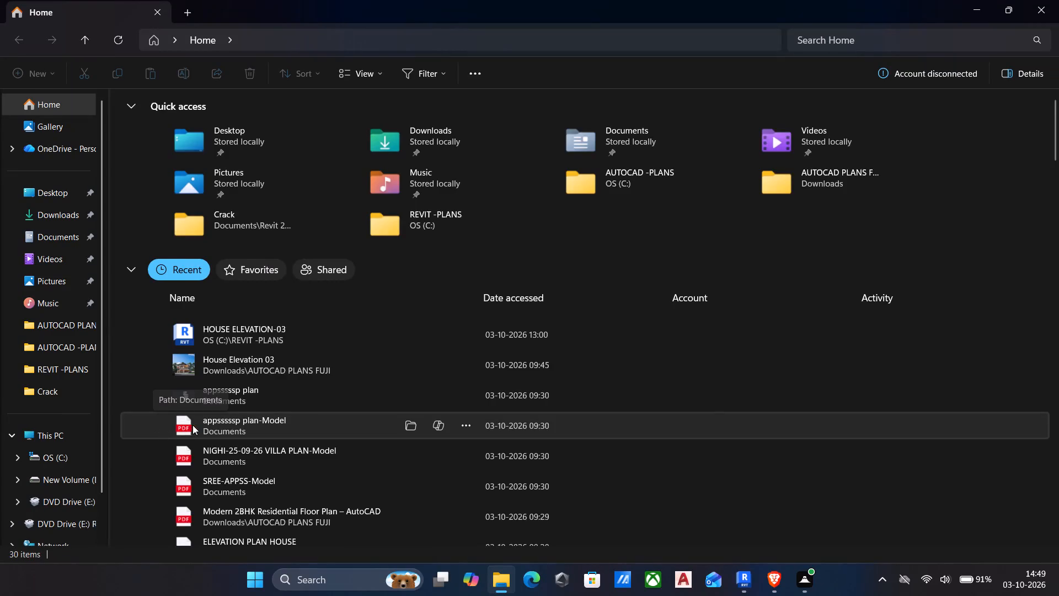
# Open the ELEVATION PLAN HOUSE PDF from the recent files, examine the finished house view for reference, and close it.
pyautogui.scroll(-2, 191, 436)
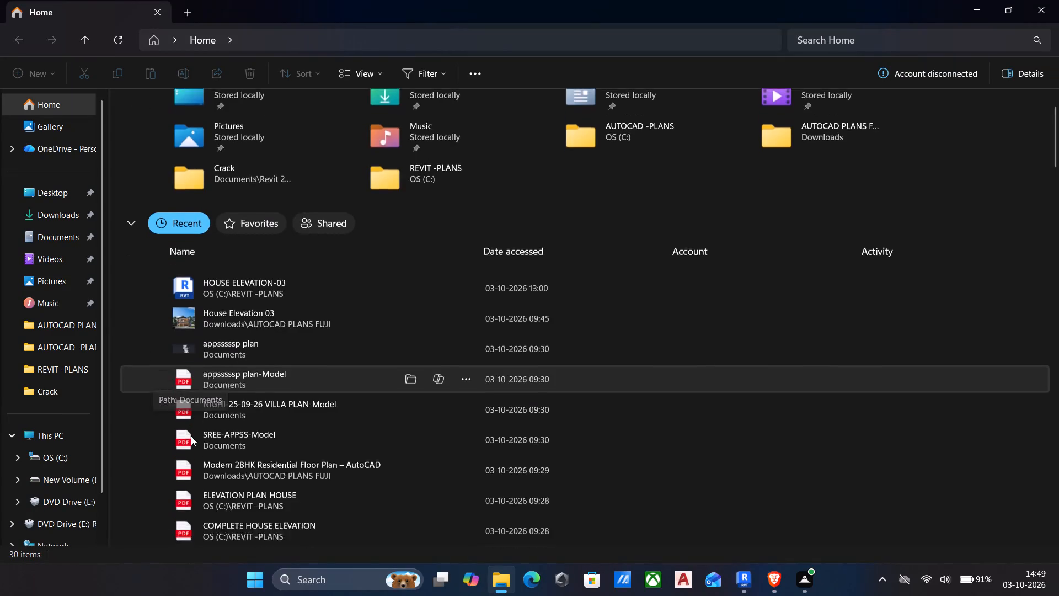
pyautogui.scroll(-1, 212, 418)
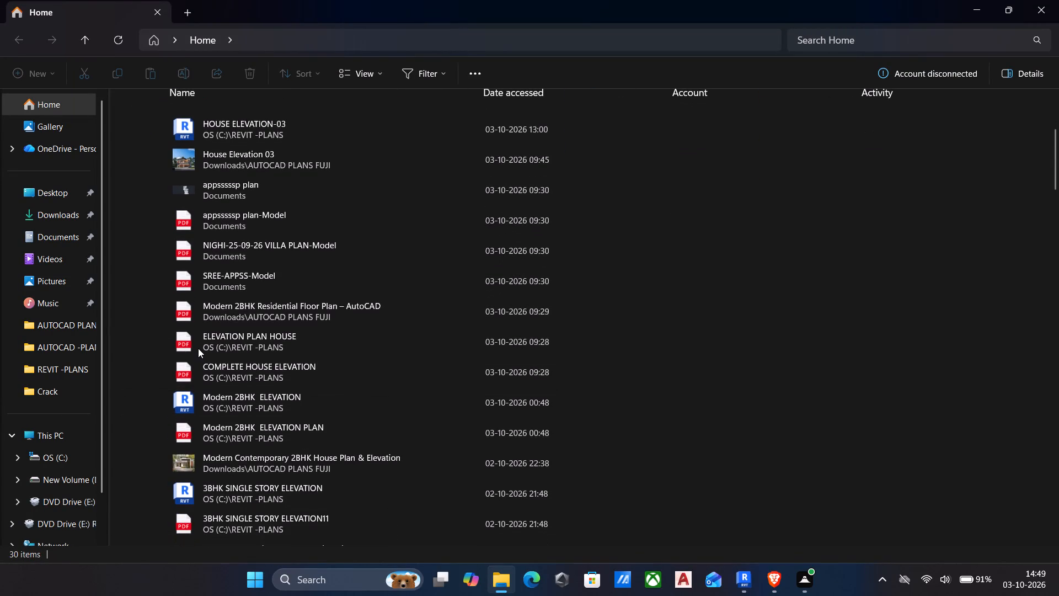
pyautogui.doubleClick(178, 342)
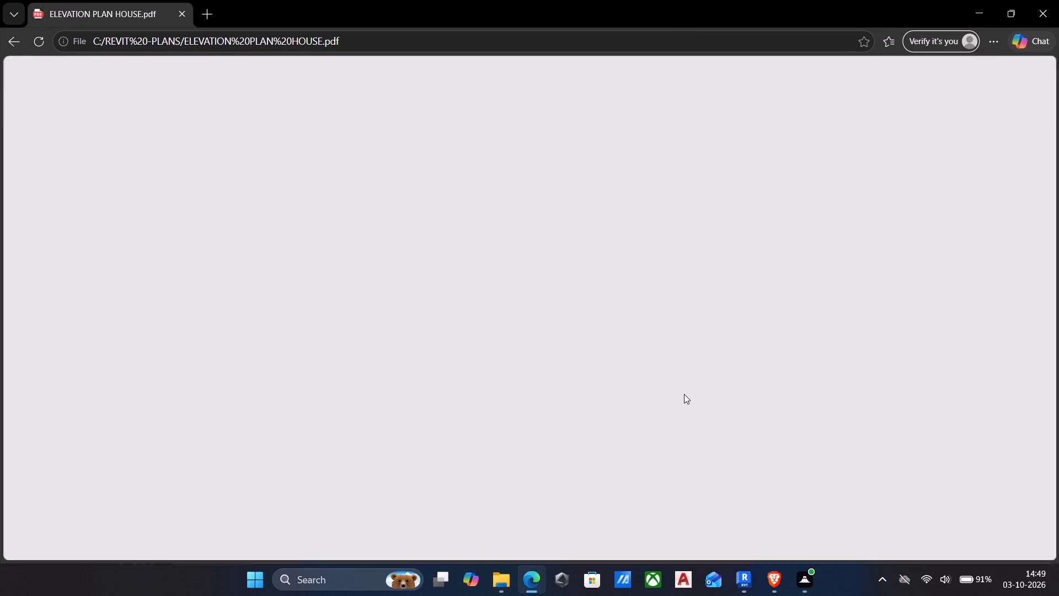
pyautogui.scroll(-1, 671, 394)
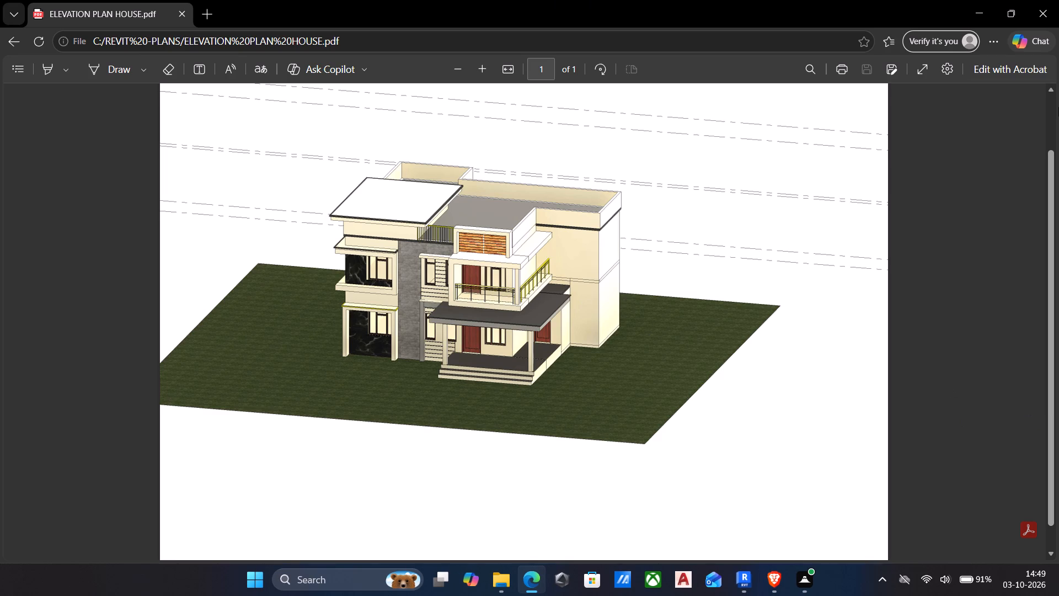
pyautogui.click(1046, 23)
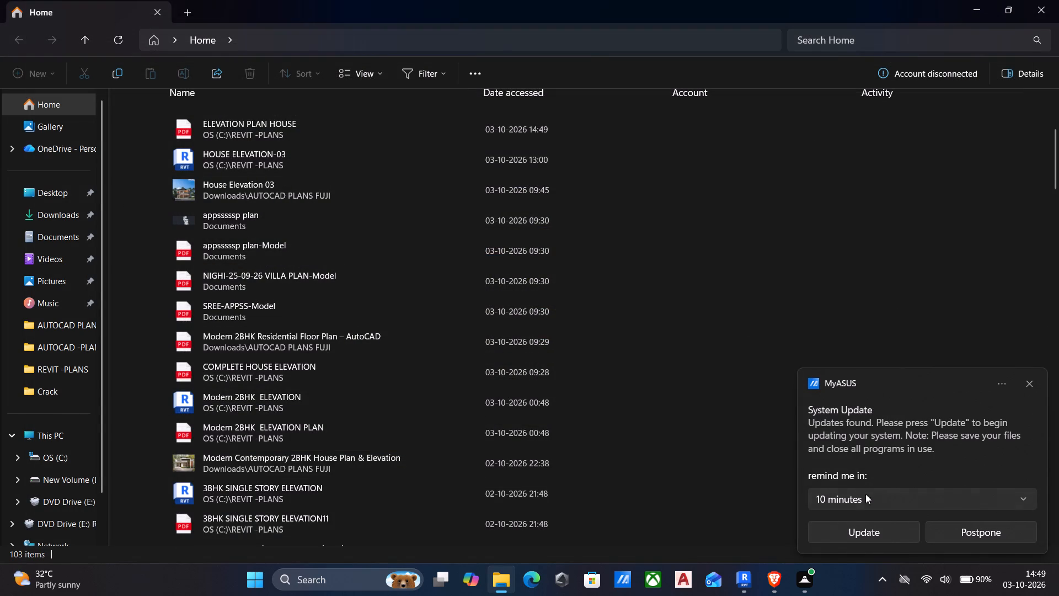
# Switch back to Revit, dismiss the system update notice, and examine the house model from its front, right and left sides.
pyautogui.click(738, 578)
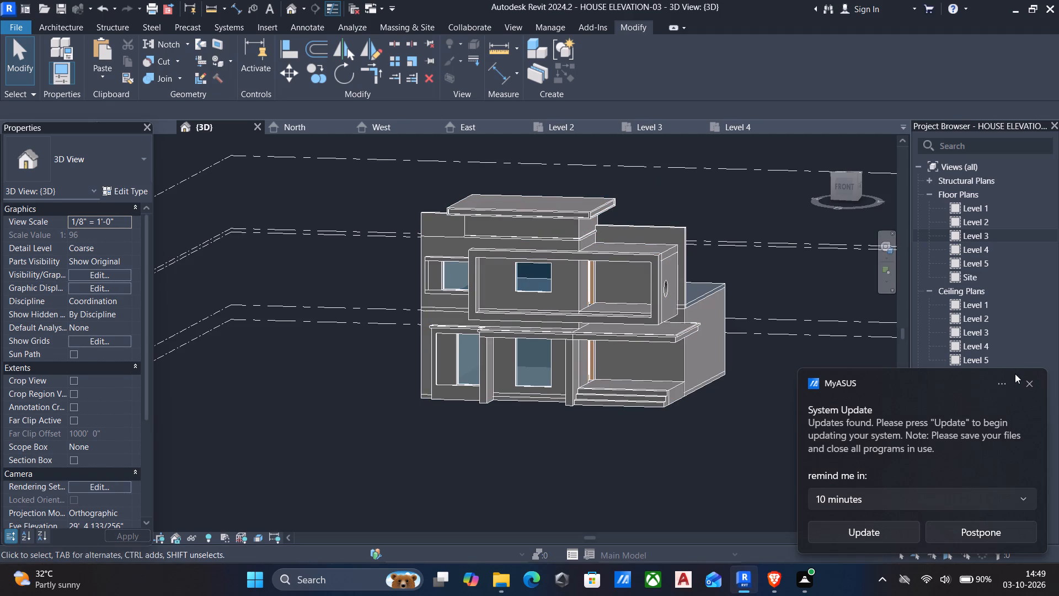
pyautogui.click(1026, 380)
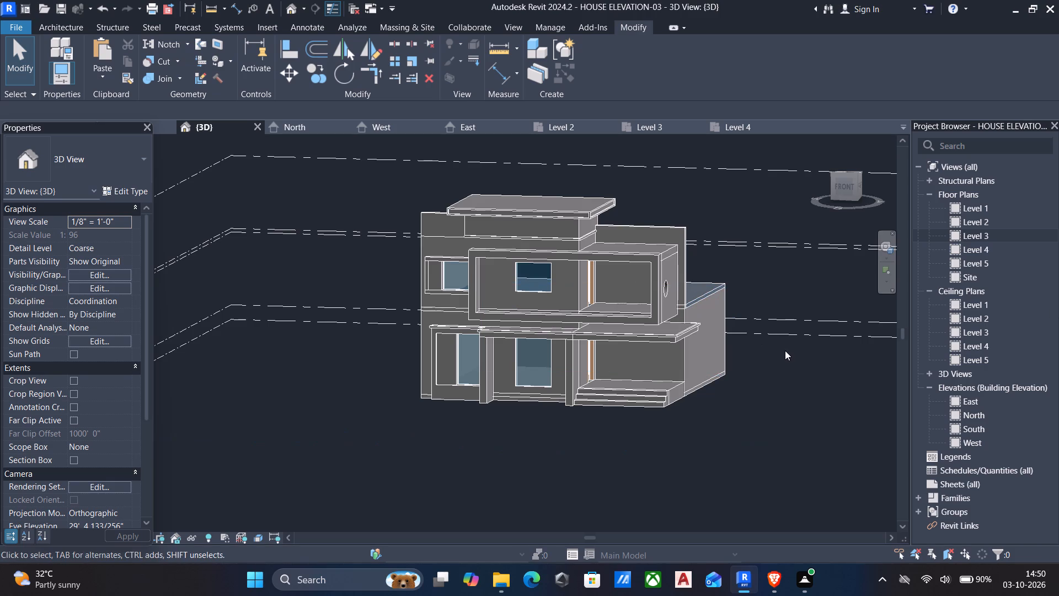
pyautogui.scroll(-2, 799, 379)
pyautogui.keyDown('shift'); pyautogui.moveTo(796, 402); pyautogui.dragTo(672, 425, button='middle'); pyautogui.keyUp('shift')
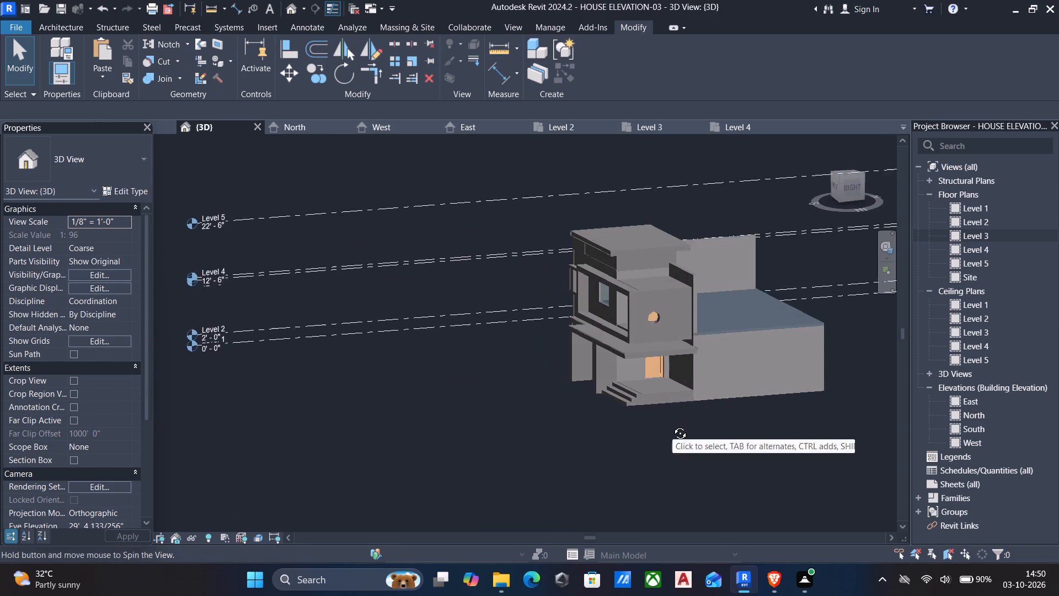
pyautogui.keyDown('shift'); pyautogui.moveTo(672, 425); pyautogui.dragTo(869, 402, button='middle'); pyautogui.keyUp('shift')
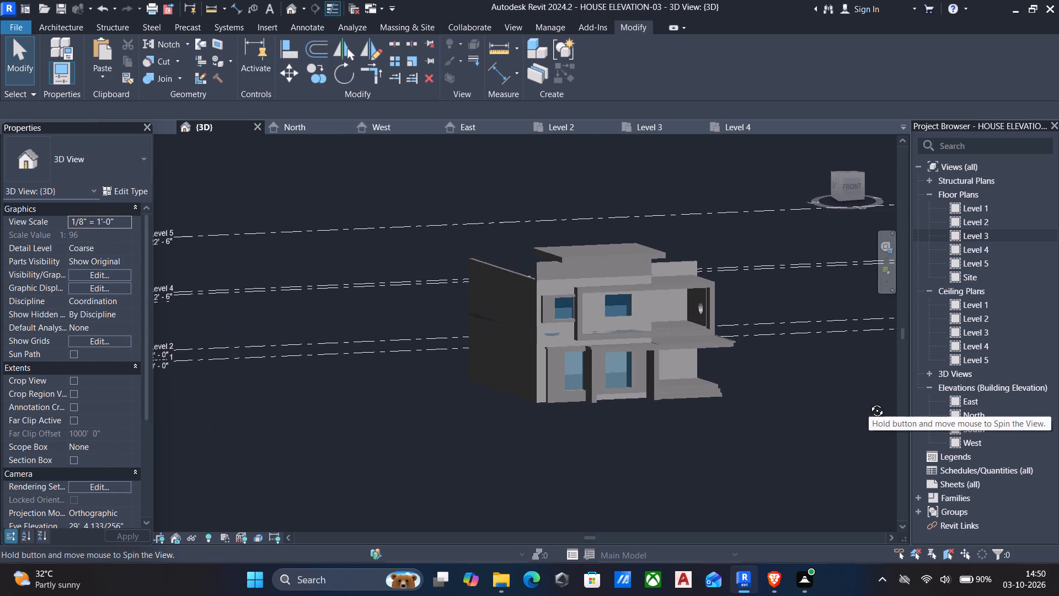
pyautogui.keyDown('shift'); pyautogui.moveTo(869, 402); pyautogui.dragTo(891, 429, button='middle'); pyautogui.keyUp('shift')
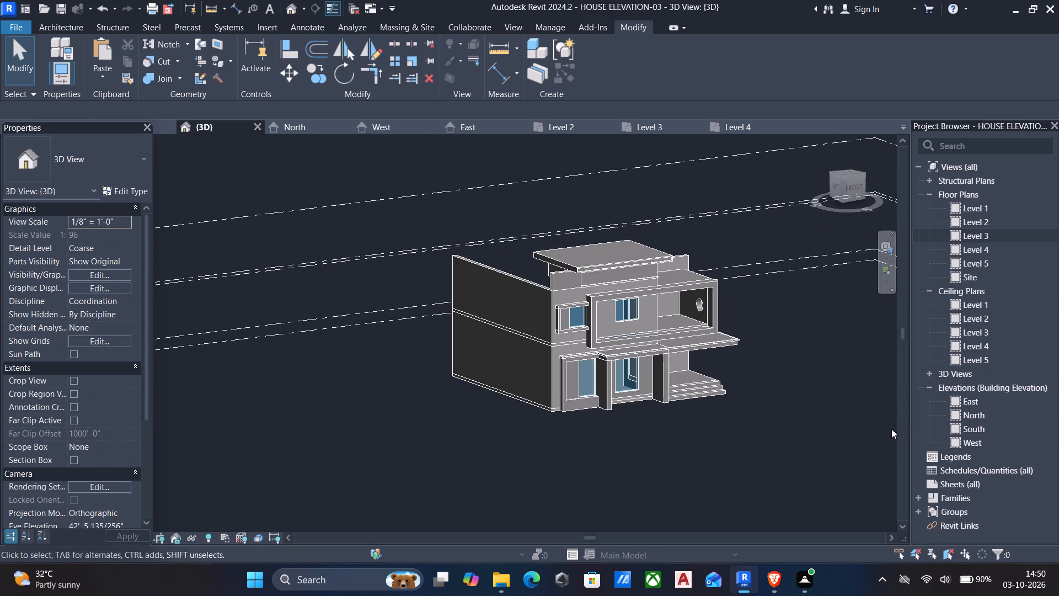
pyautogui.scroll(2, 815, 390)
pyautogui.moveTo(811, 390); pyautogui.dragTo(794, 397, button='middle')
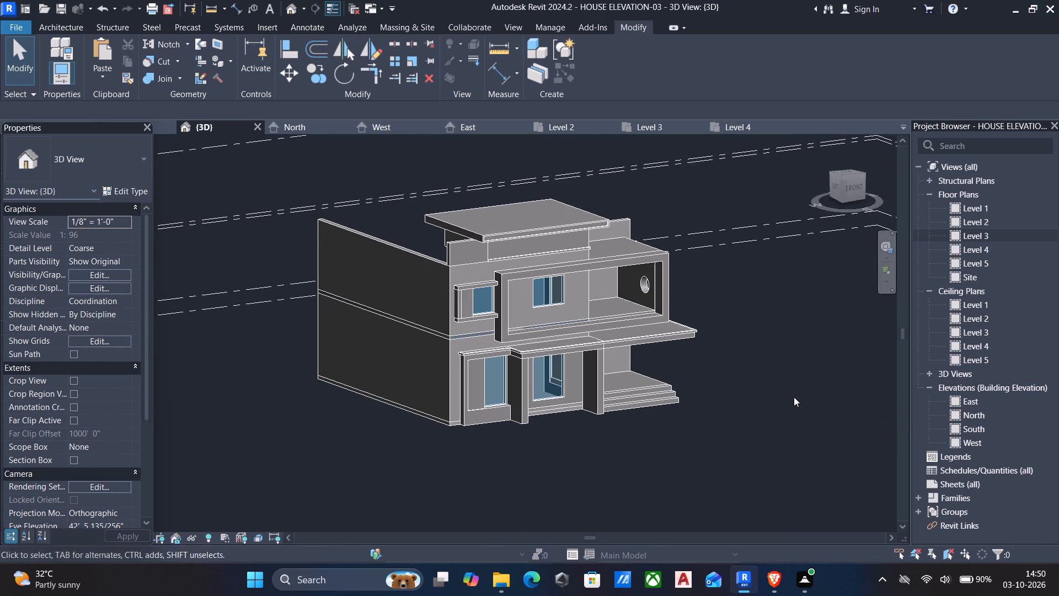
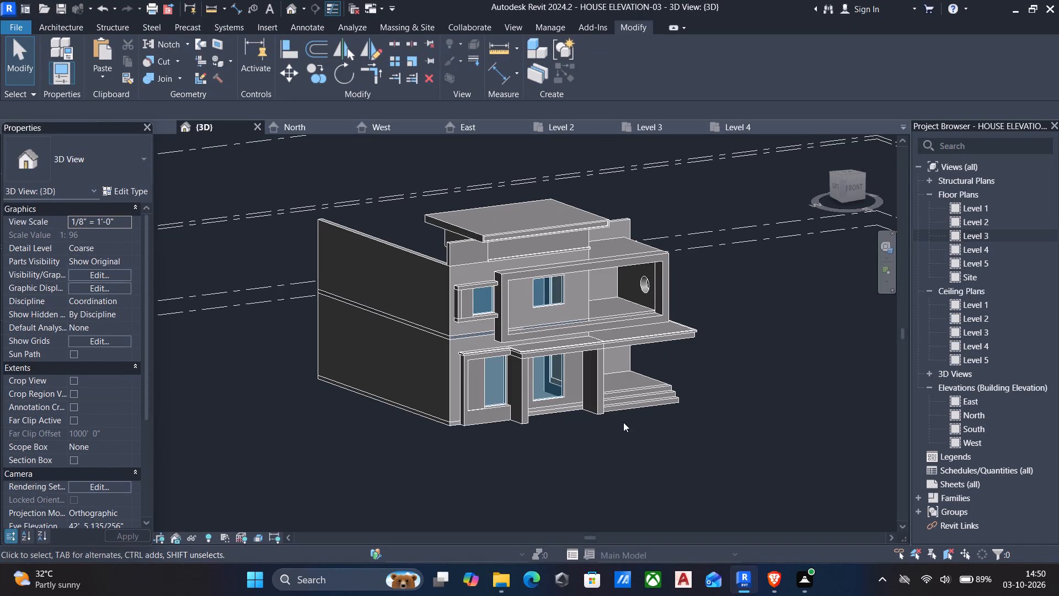
# Edit the facade's generic model in place and start a void extrusion with the top roof slab's left end face as work plane.
pyautogui.keyDown('shift'); pyautogui.moveTo(618, 422); pyautogui.dragTo(590, 426, button='middle'); pyautogui.keyUp('shift')
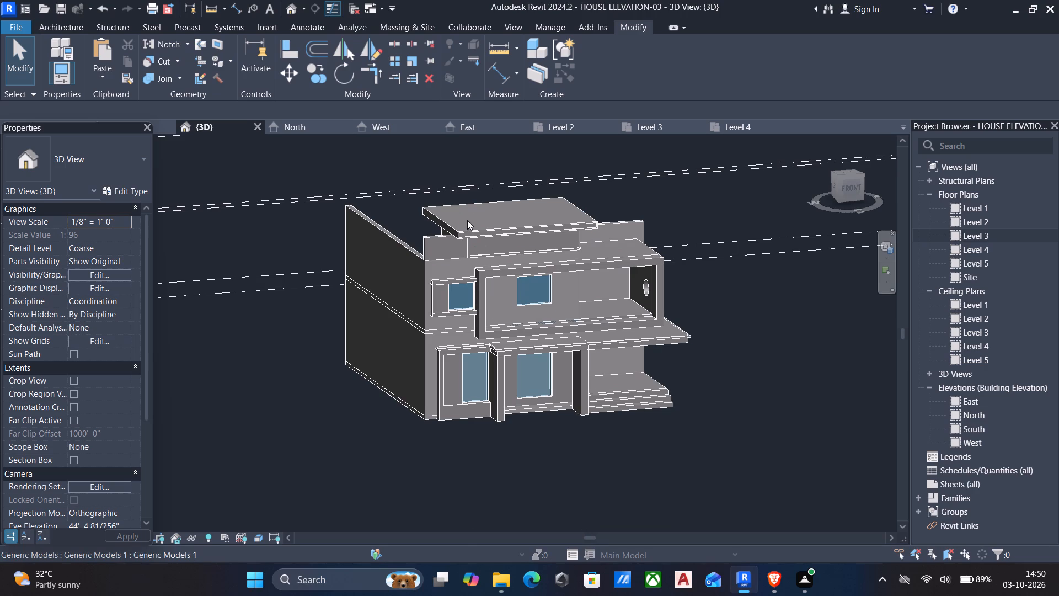
pyautogui.scroll(4, 440, 225)
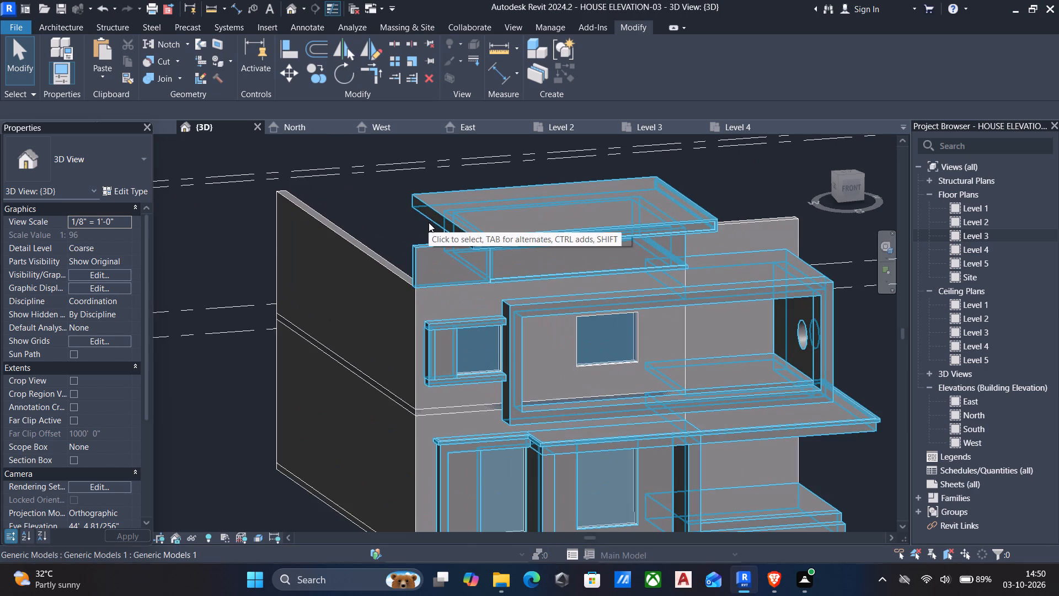
pyautogui.click(469, 230)
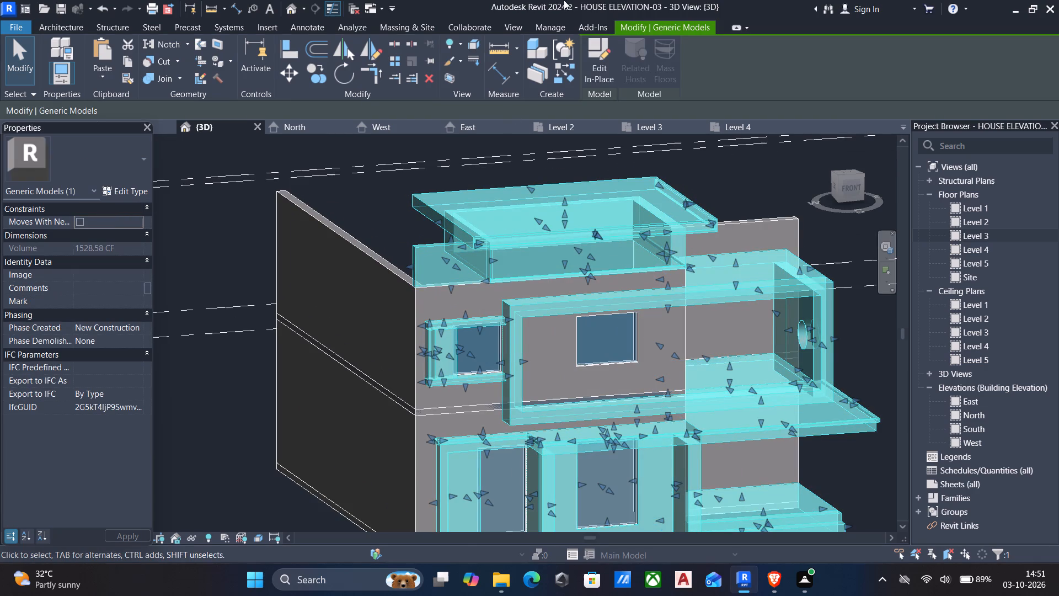
pyautogui.click(596, 54)
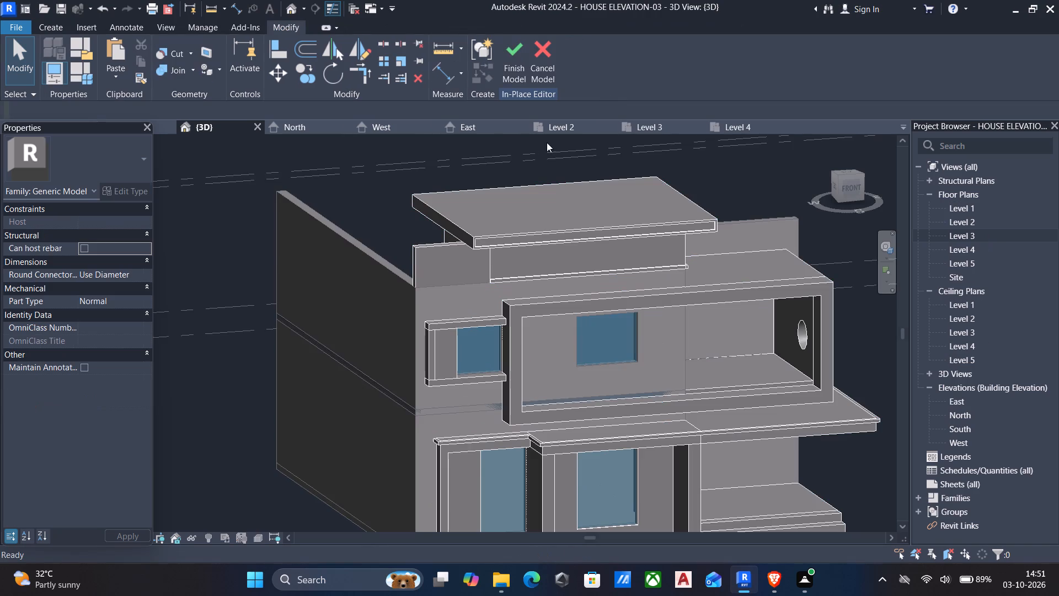
pyautogui.click(47, 25)
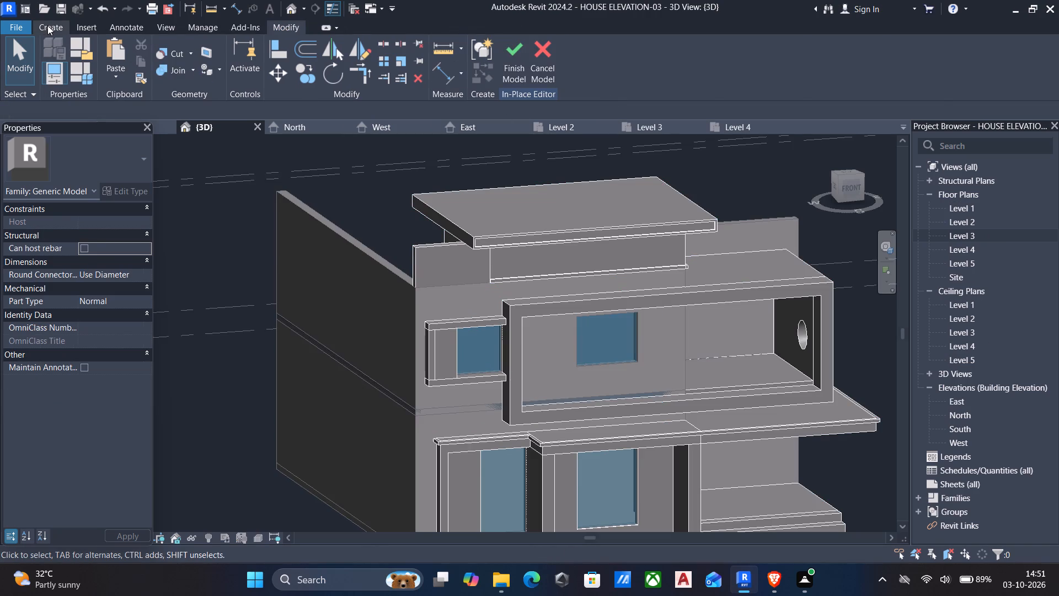
pyautogui.click(116, 59)
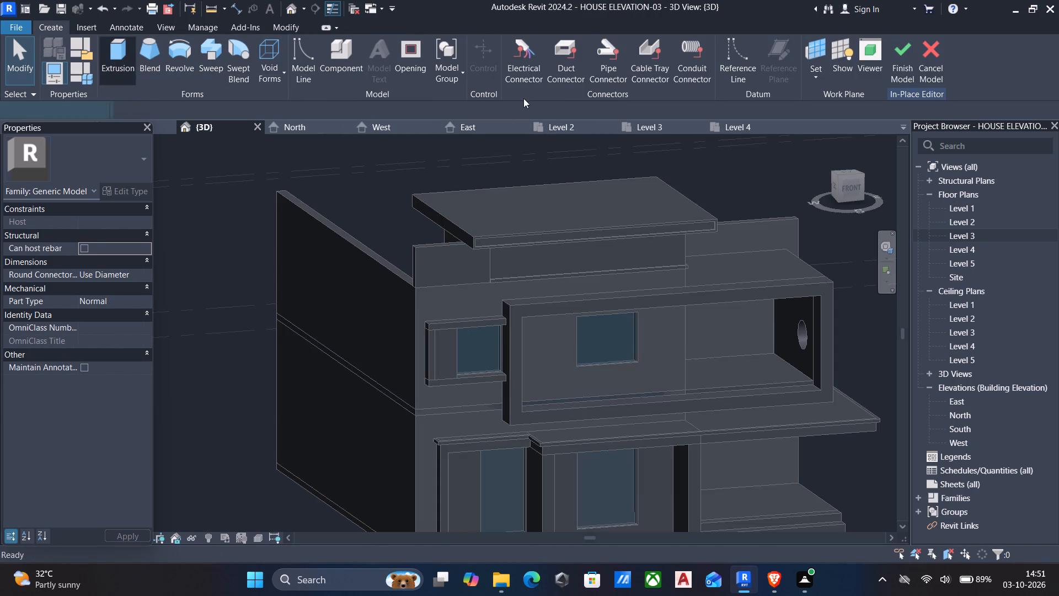
pyautogui.click(523, 47)
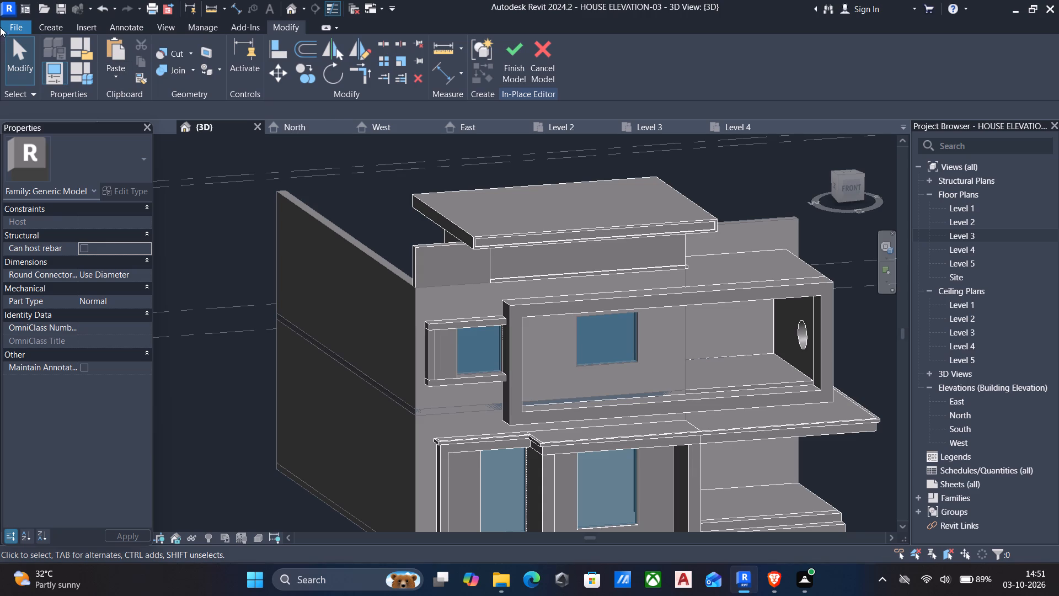
pyautogui.click(38, 31)
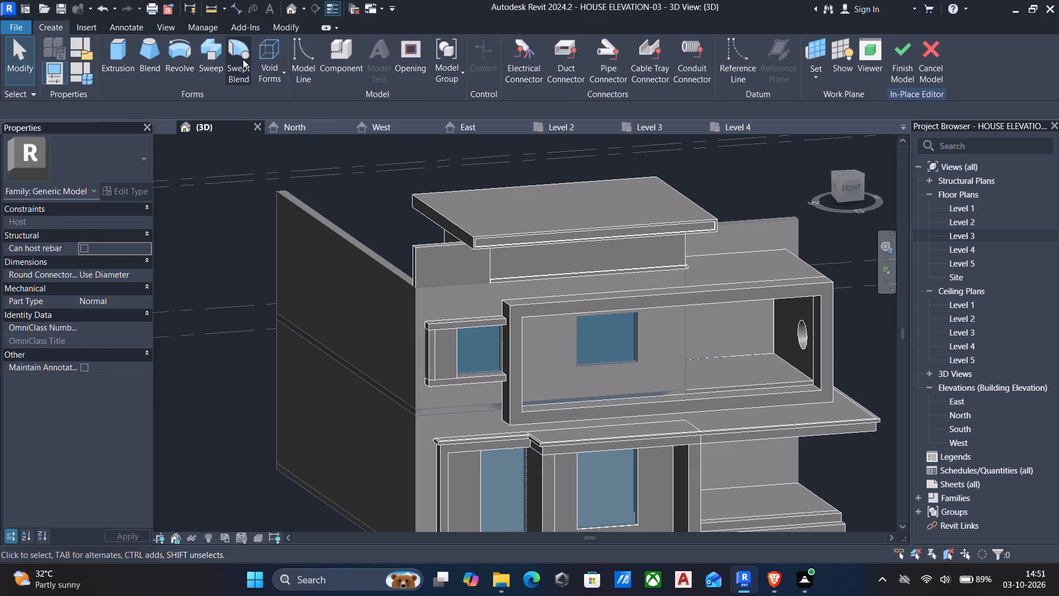
pyautogui.click(272, 51)
pyautogui.click(280, 102)
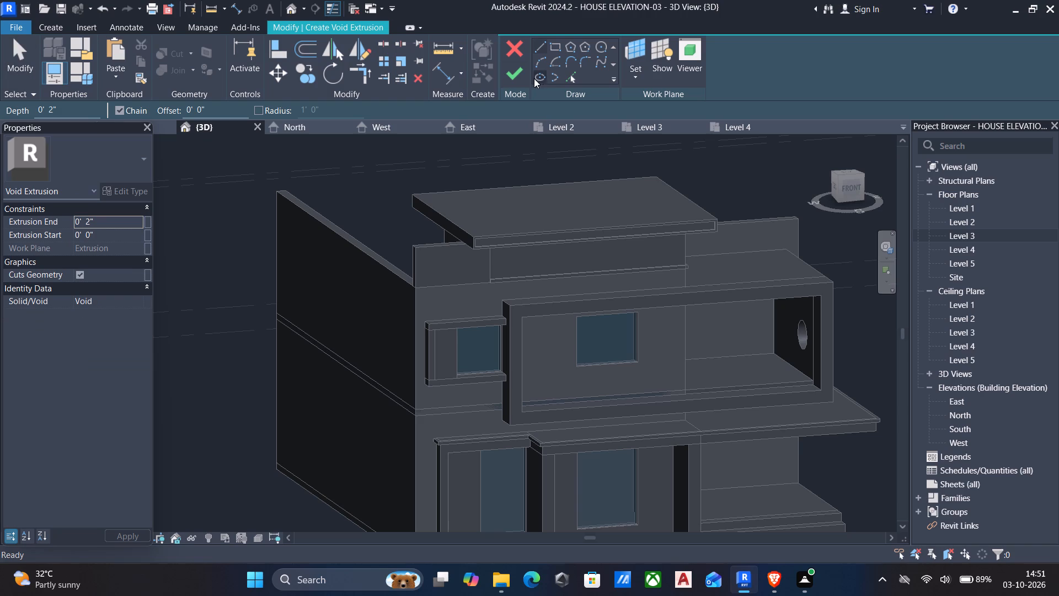
pyautogui.click(638, 79)
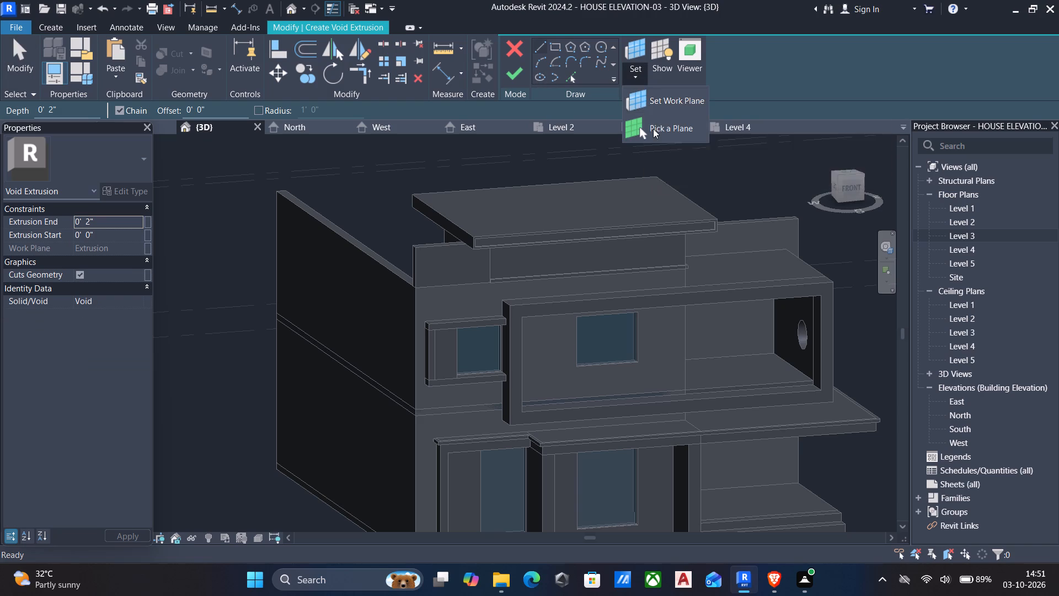
pyautogui.click(654, 128)
pyautogui.click(442, 223)
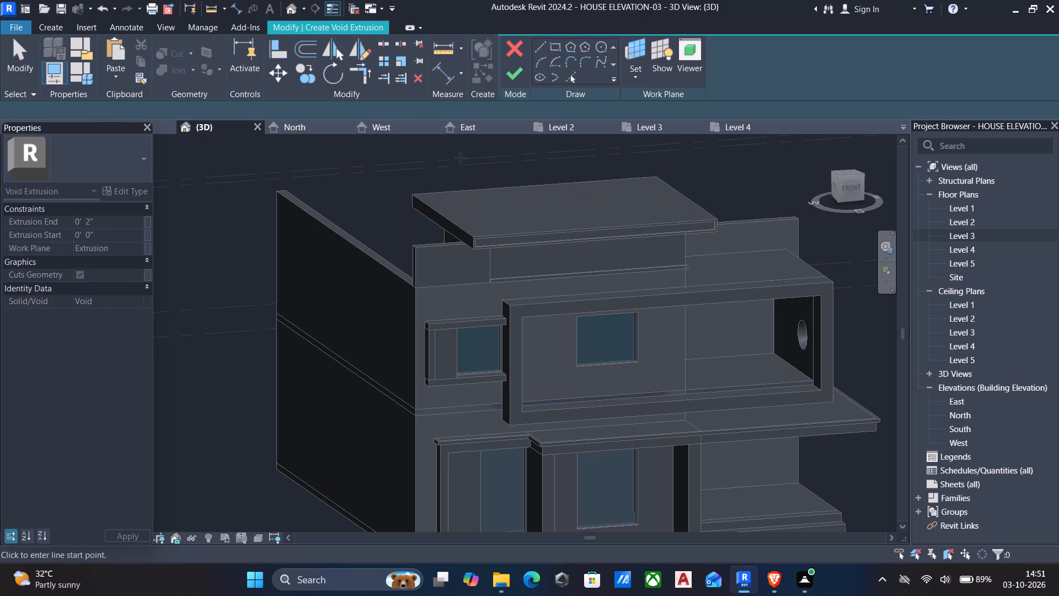
# Sketch a rectangle about 15' 2" long on the roof slab's left end face, offset 2" inside the face's outline.
pyautogui.click(551, 45)
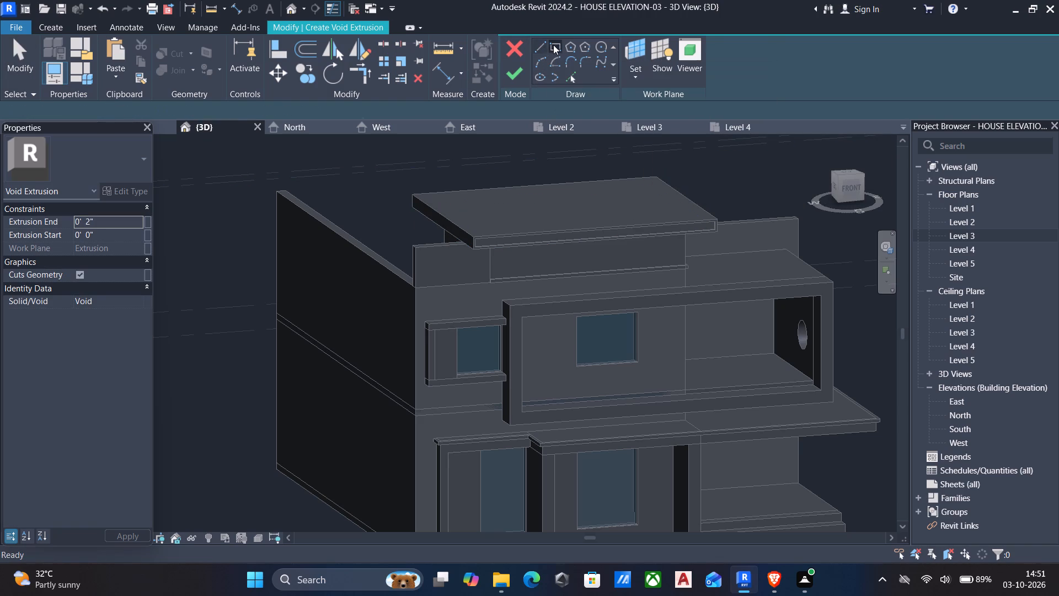
pyautogui.keyDown('shift'); pyautogui.moveTo(438, 119); pyautogui.dragTo(475, 135, button='middle'); pyautogui.keyUp('shift')
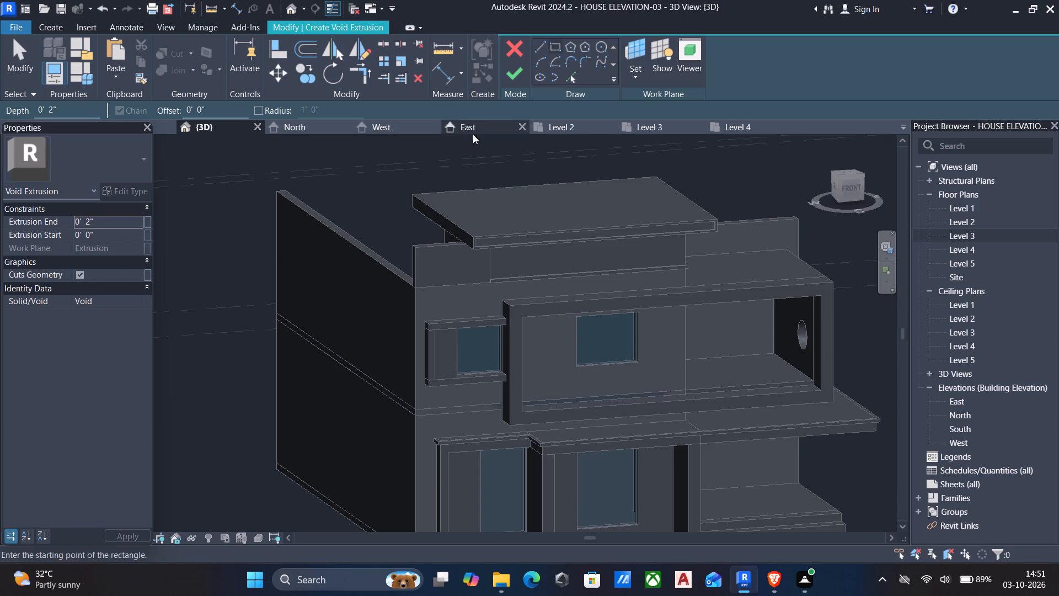
pyautogui.keyDown('shift'); pyautogui.moveTo(477, 143); pyautogui.dragTo(521, 171, button='middle'); pyautogui.keyUp('shift')
pyautogui.keyDown('shift'); pyautogui.scroll(-1, 478, 144); pyautogui.keyUp('shift')
pyautogui.click(835, 186)
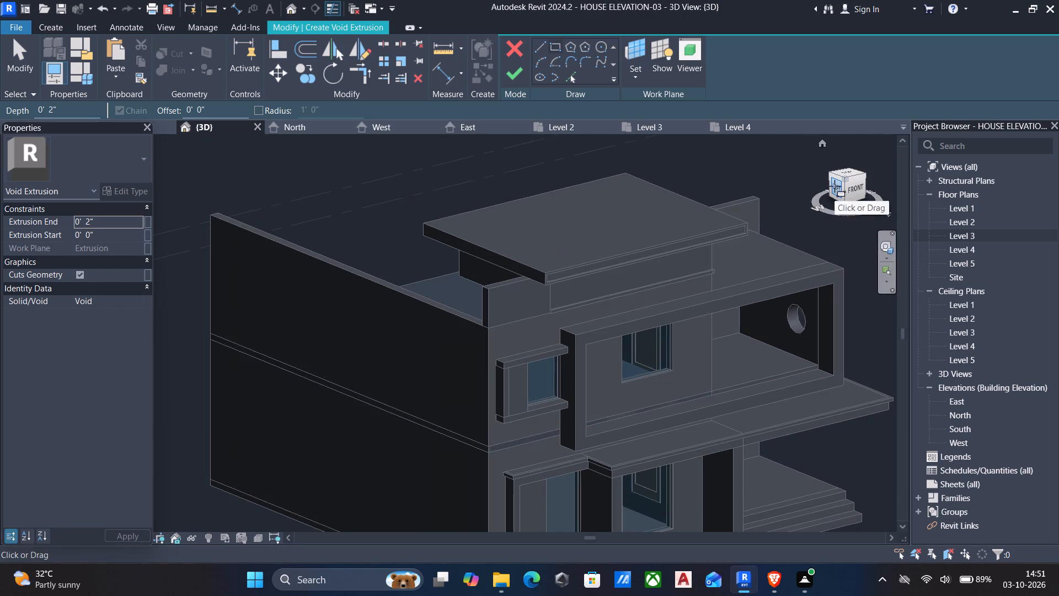
pyautogui.scroll(3, 399, 388)
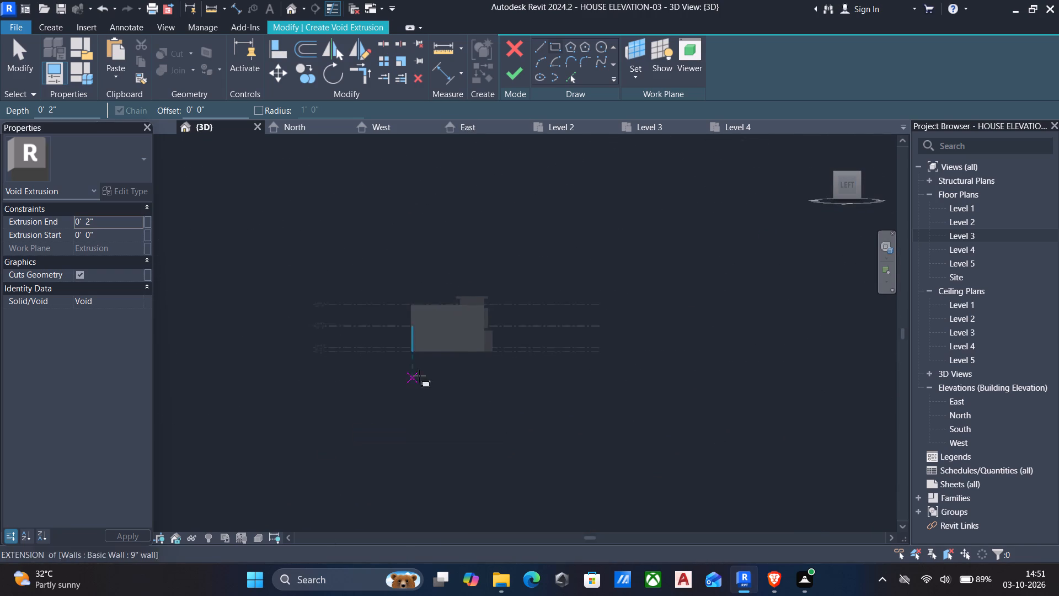
pyautogui.scroll(3, 419, 376)
pyautogui.scroll(2, 463, 265)
pyautogui.moveTo(463, 265); pyautogui.dragTo(452, 345, button='middle')
pyautogui.scroll(5, 494, 283)
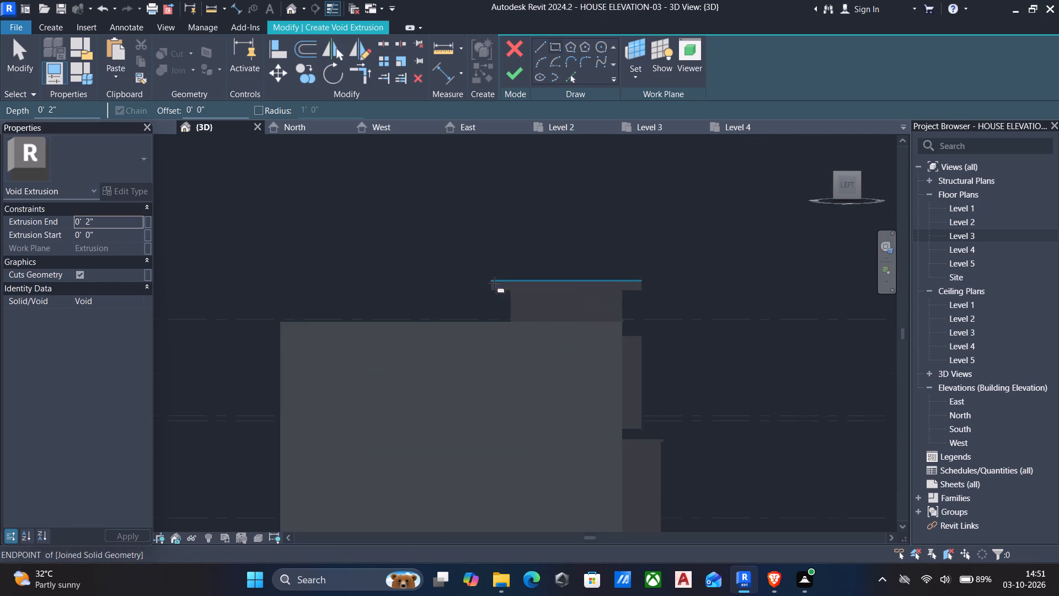
pyautogui.scroll(5, 494, 283)
pyautogui.click(220, 103)
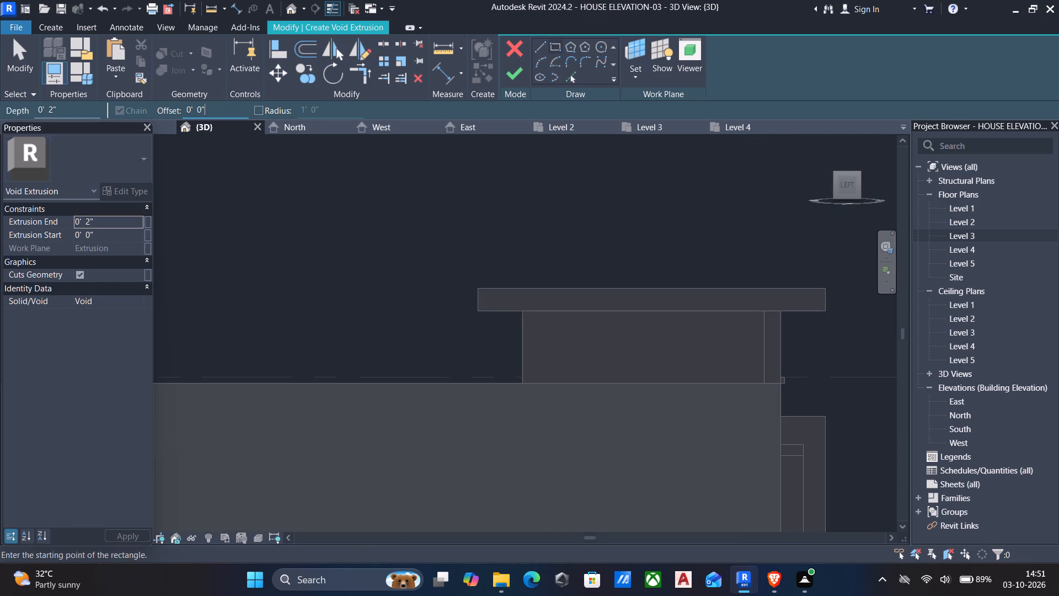
pyautogui.moveTo(220, 103); pyautogui.dragTo(98, 115)
pyautogui.press('2')
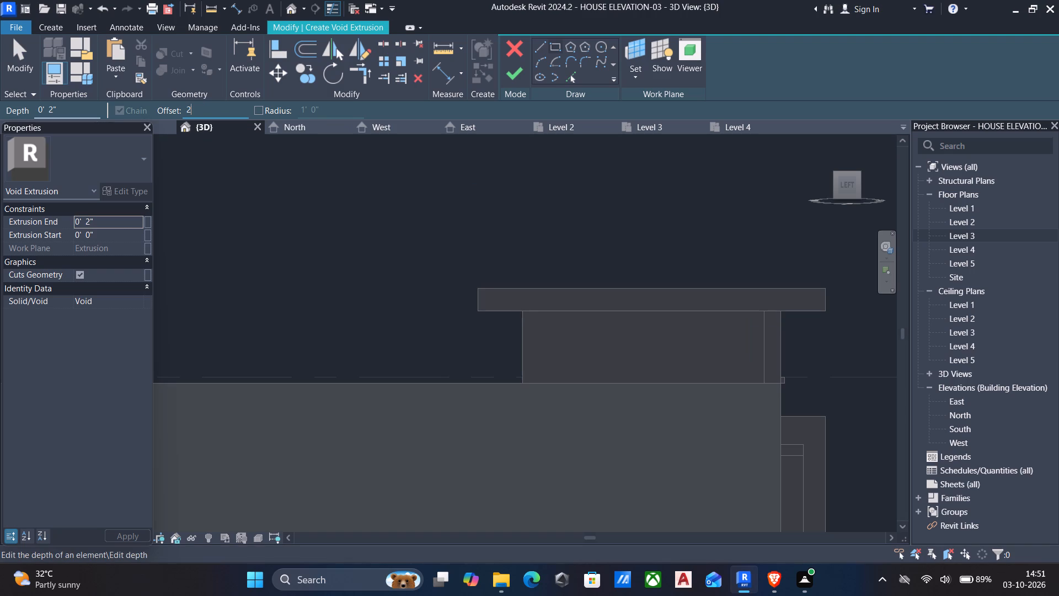
pyautogui.hotkey('shift', '"')
pyautogui.press('Return')
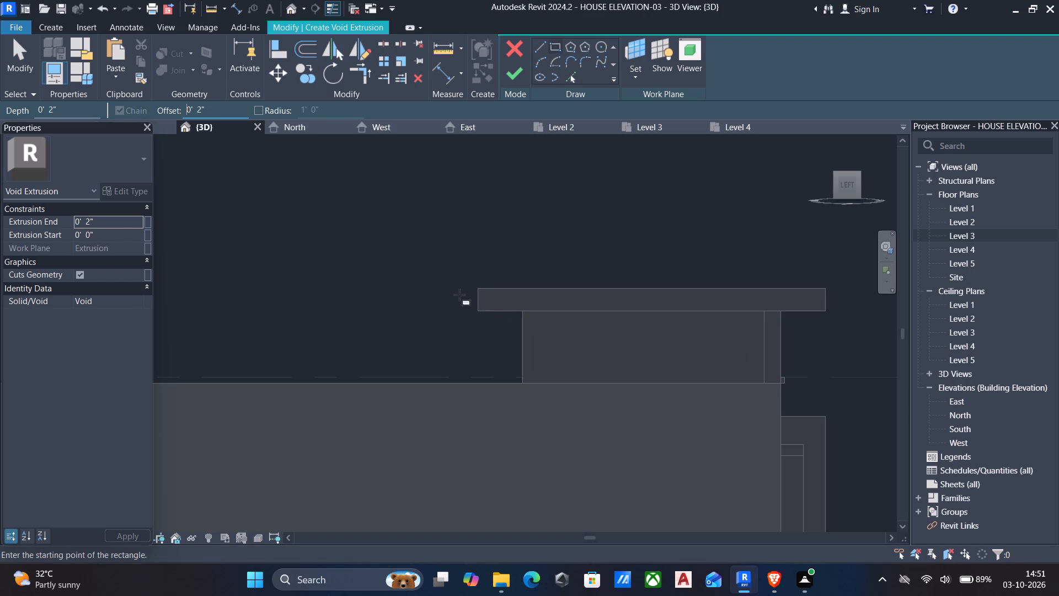
pyautogui.click(474, 288)
pyautogui.press('space')
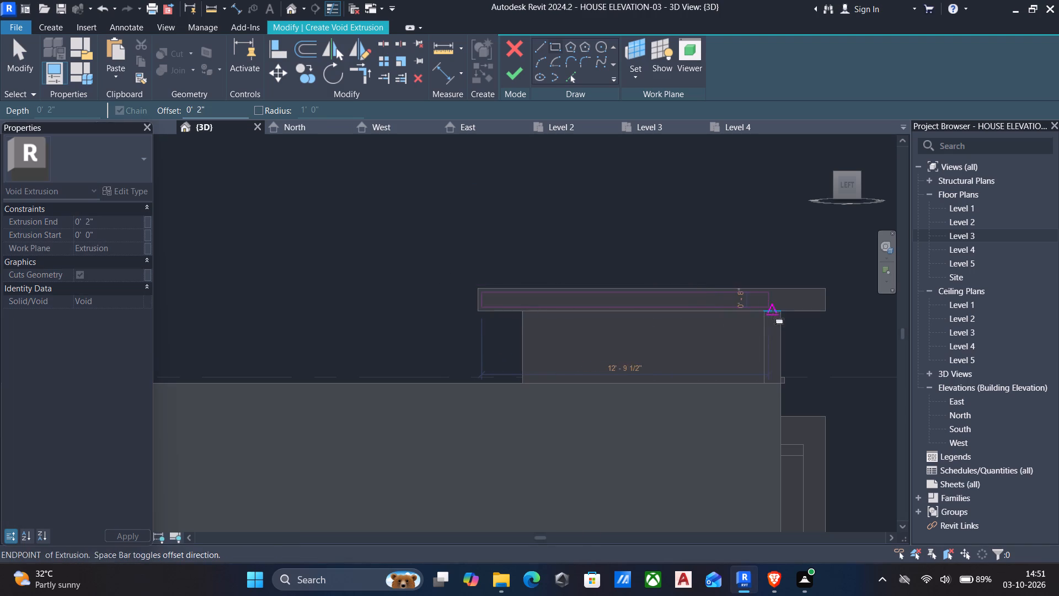
pyautogui.click(823, 311)
pyautogui.press('Escape')
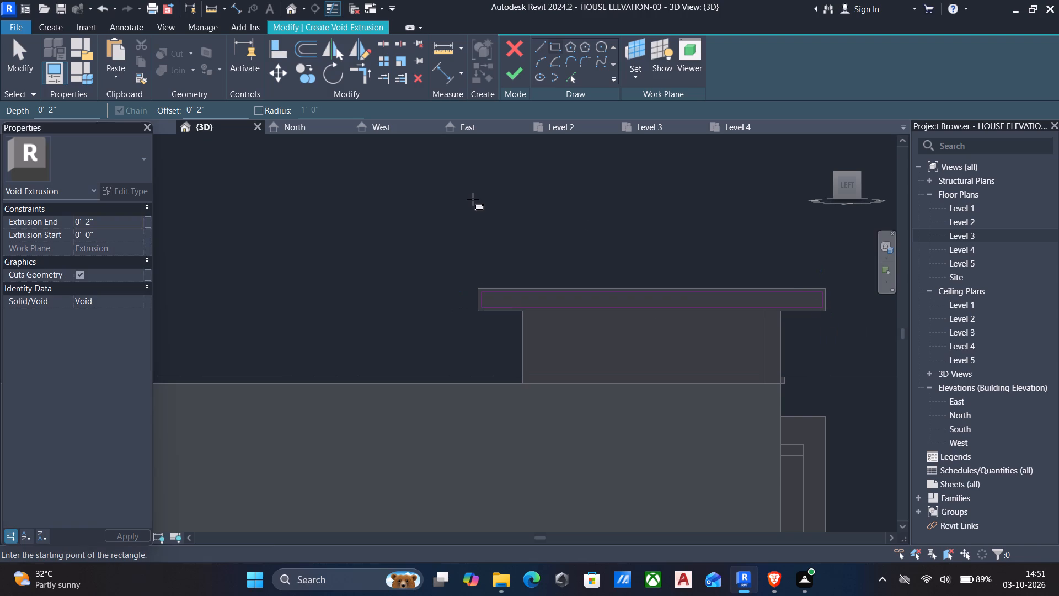
# Complete the 2" deep void cut in the roof slab's end face and finish the in-place model.
pyautogui.click(510, 73)
pyautogui.scroll(-2, 581, 159)
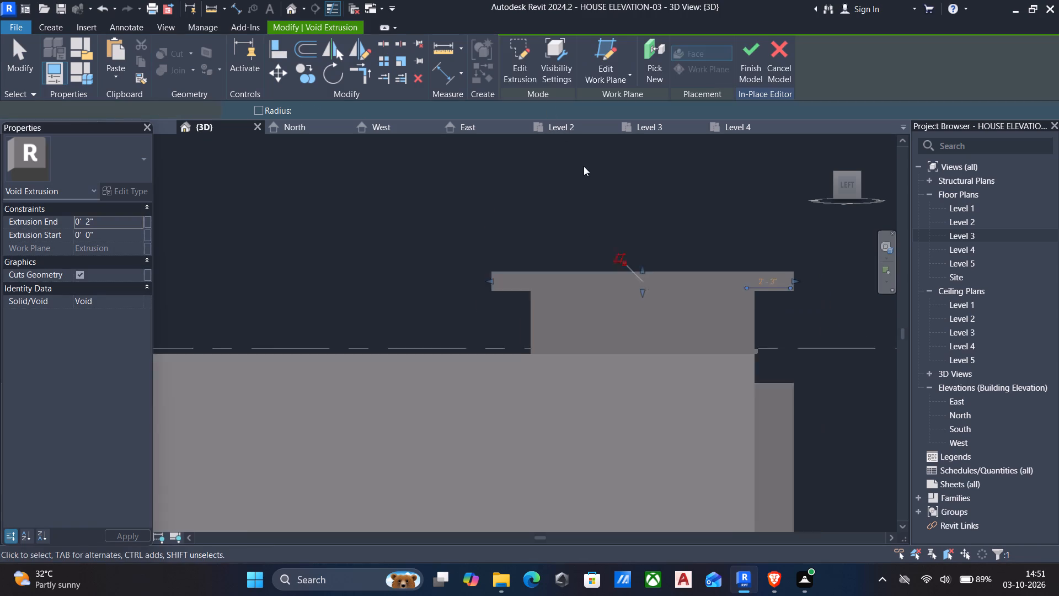
pyautogui.scroll(-2, 584, 166)
pyautogui.keyDown('shift'); pyautogui.moveTo(637, 216); pyautogui.dragTo(515, 271, button='middle'); pyautogui.keyUp('shift')
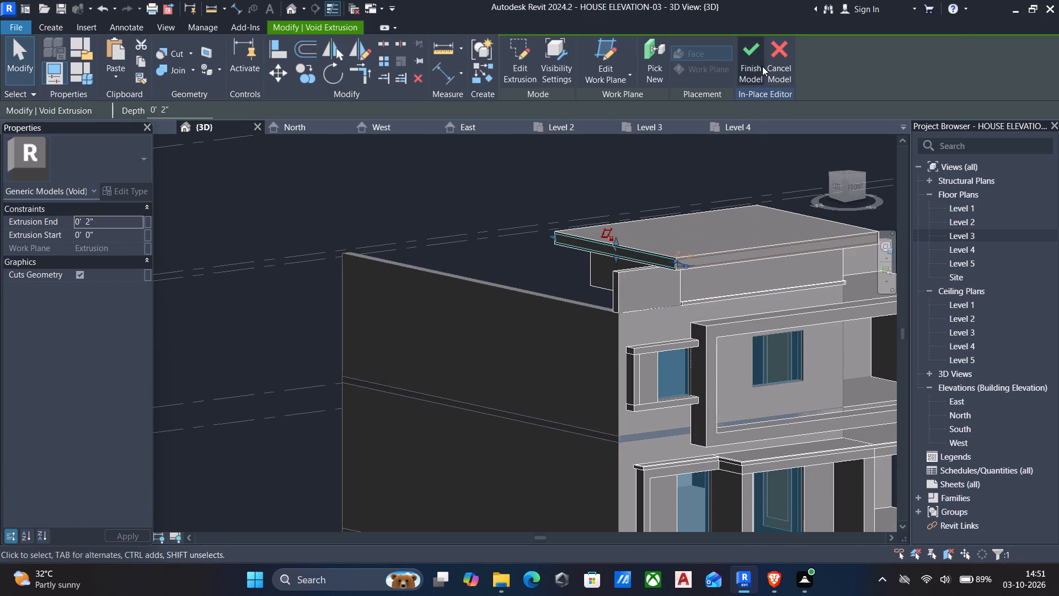
pyautogui.click(751, 55)
pyautogui.scroll(4, 714, 335)
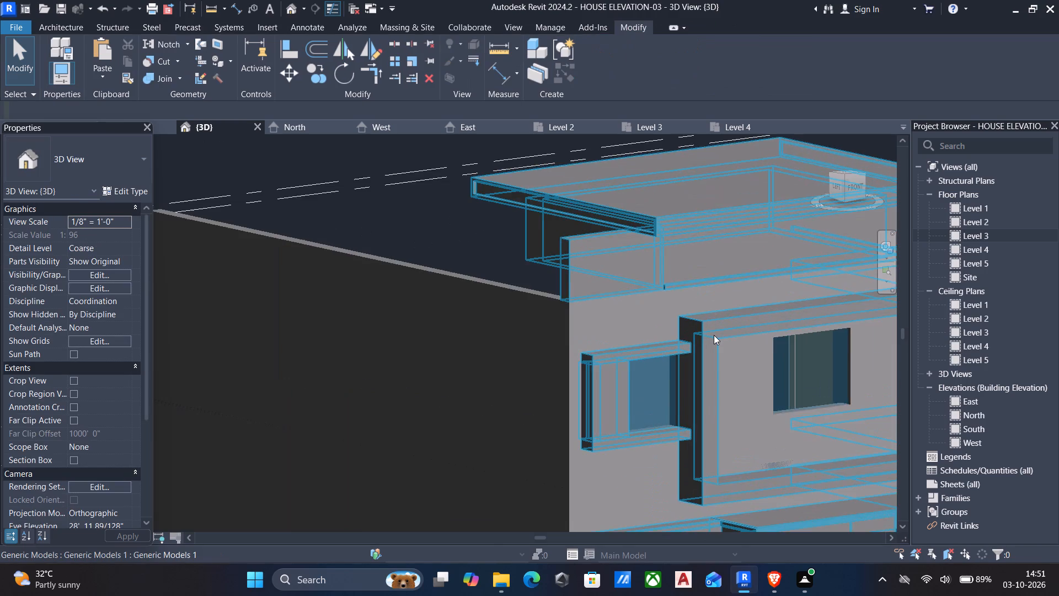
pyautogui.scroll(-2, 714, 335)
pyautogui.keyDown('shift'); pyautogui.moveTo(714, 335); pyautogui.dragTo(675, 348, button='middle'); pyautogui.keyUp('shift')
pyautogui.scroll(-5, 625, 349)
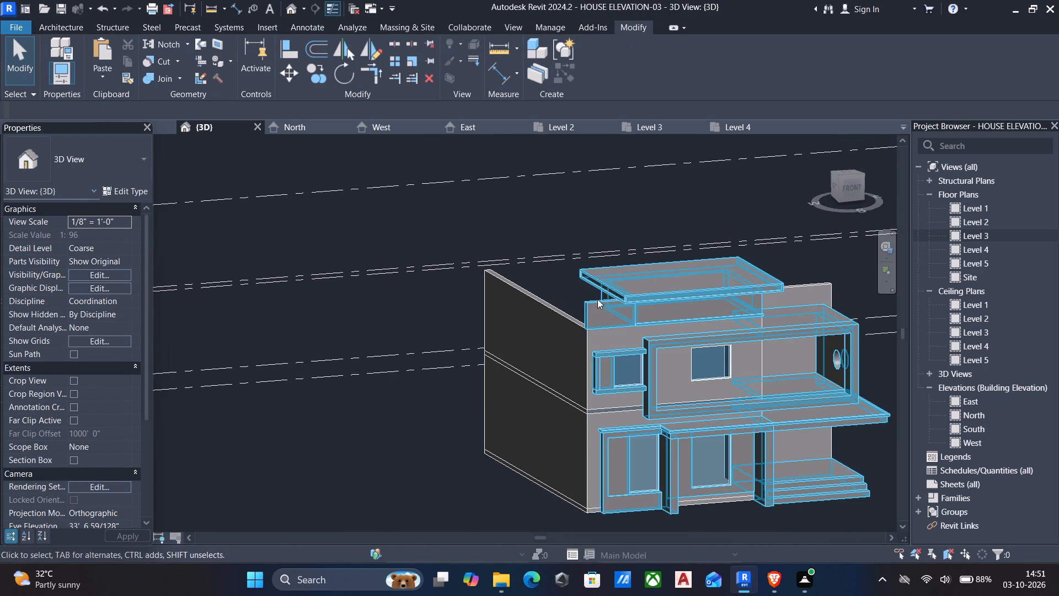
# Align the top of the left side wall with the top of the front parapet.
pyautogui.write('al')
pyautogui.keyDown('shift'); pyautogui.moveTo(601, 303); pyautogui.dragTo(624, 396, button='middle'); pyautogui.keyUp('shift')
pyautogui.scroll(4, 598, 340)
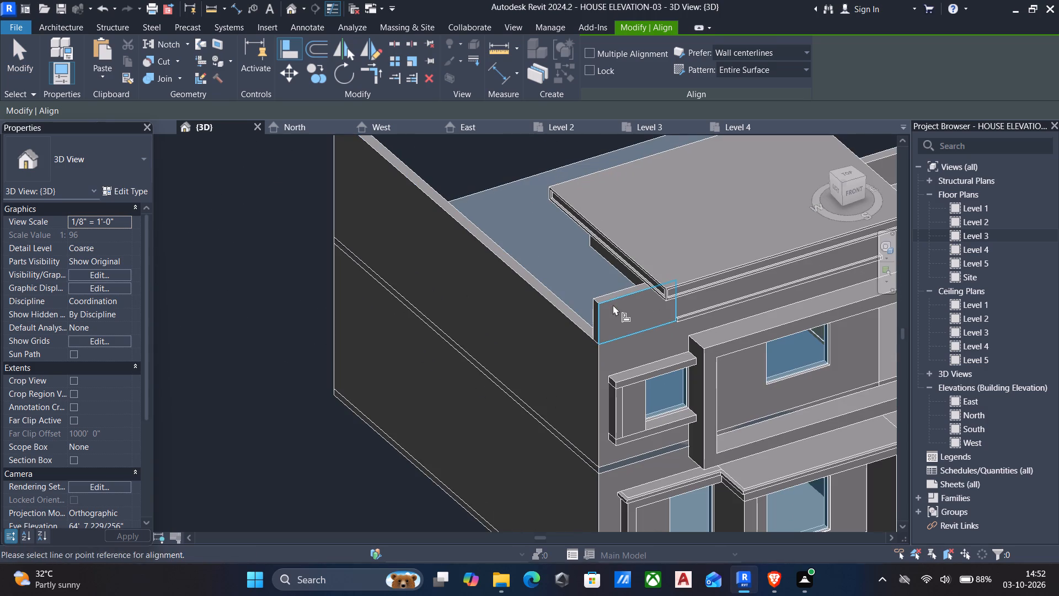
pyautogui.moveTo(612, 294); pyautogui.dragTo(606, 298)
pyautogui.click(566, 306)
pyautogui.scroll(-2, 570, 313)
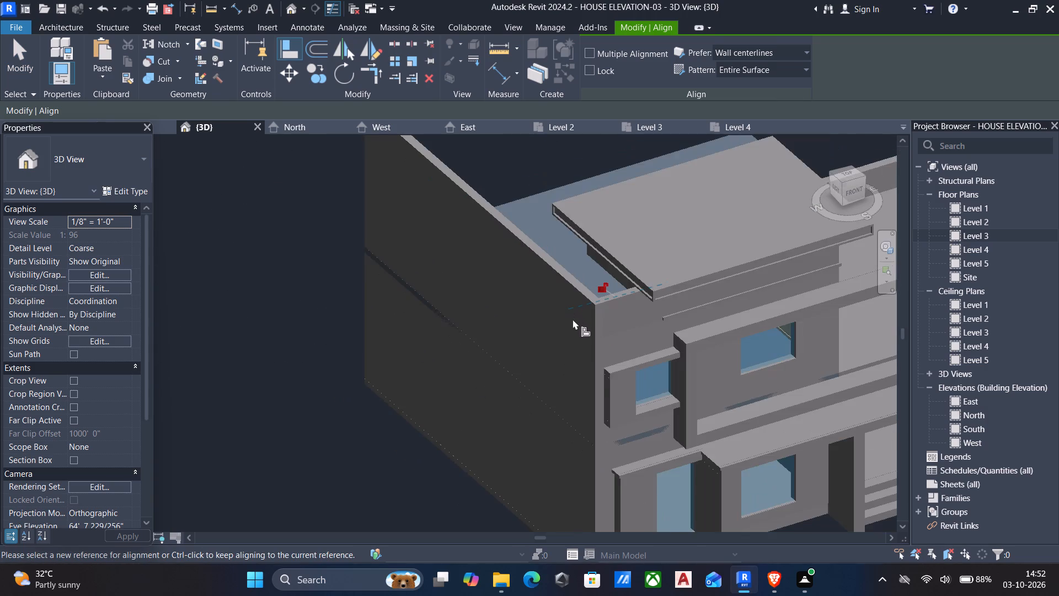
pyautogui.press('Escape')
# Leave the Align command and examine the house's massing from the front, both sides and close up at the upper balcony.
pyautogui.scroll(-4, 582, 328)
pyautogui.keyDown('shift'); pyautogui.moveTo(585, 331); pyautogui.dragTo(554, 294, button='middle'); pyautogui.keyUp('shift')
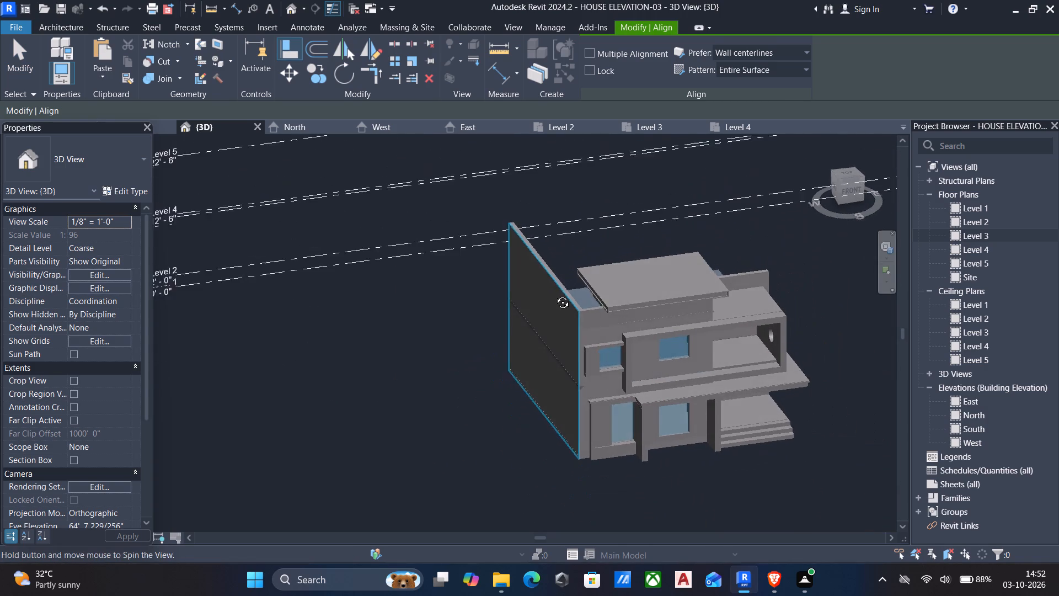
pyautogui.keyDown('shift'); pyautogui.moveTo(554, 294); pyautogui.dragTo(548, 285, button='middle'); pyautogui.keyUp('shift')
pyautogui.keyDown('shift'); pyautogui.moveTo(595, 344); pyautogui.dragTo(611, 332, button='middle'); pyautogui.keyUp('shift')
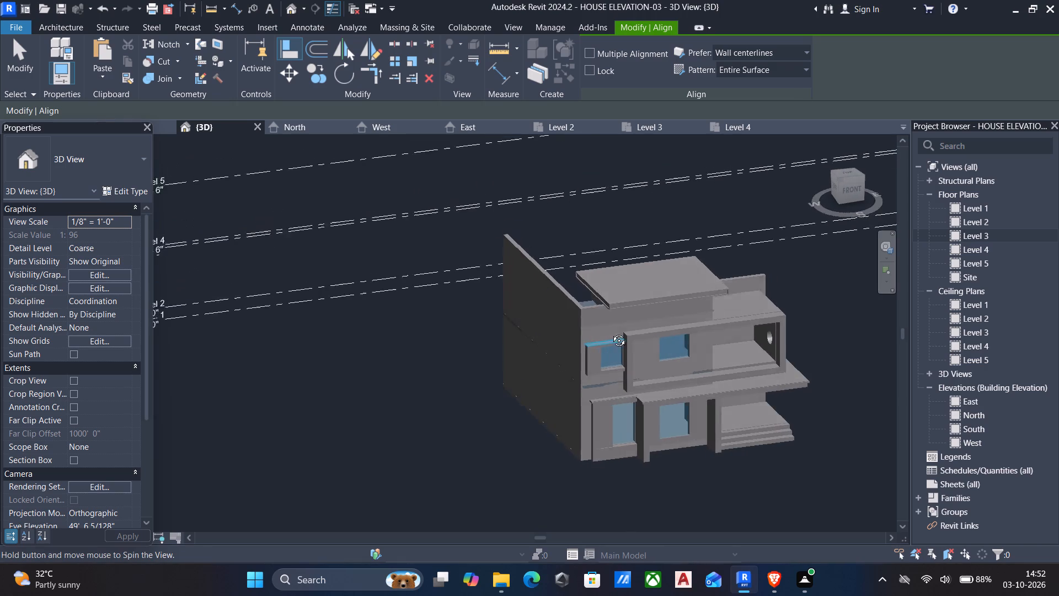
pyautogui.keyDown('shift'); pyautogui.moveTo(611, 332); pyautogui.dragTo(612, 276, button='middle'); pyautogui.keyUp('shift')
pyautogui.scroll(3, 441, 372)
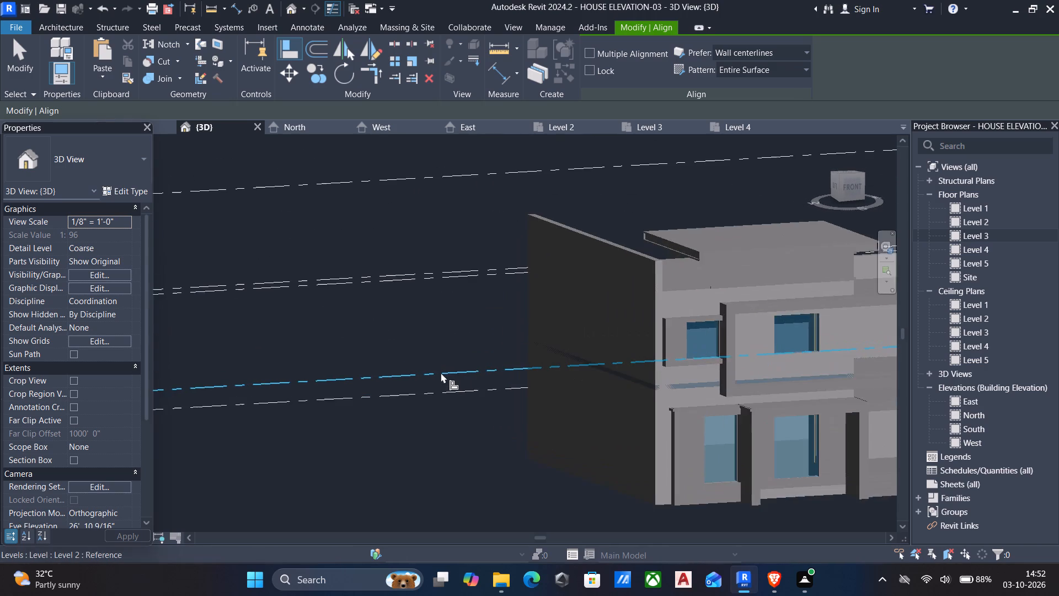
pyautogui.moveTo(440, 372); pyautogui.dragTo(286, 377, button='middle')
pyautogui.scroll(-1, 420, 437)
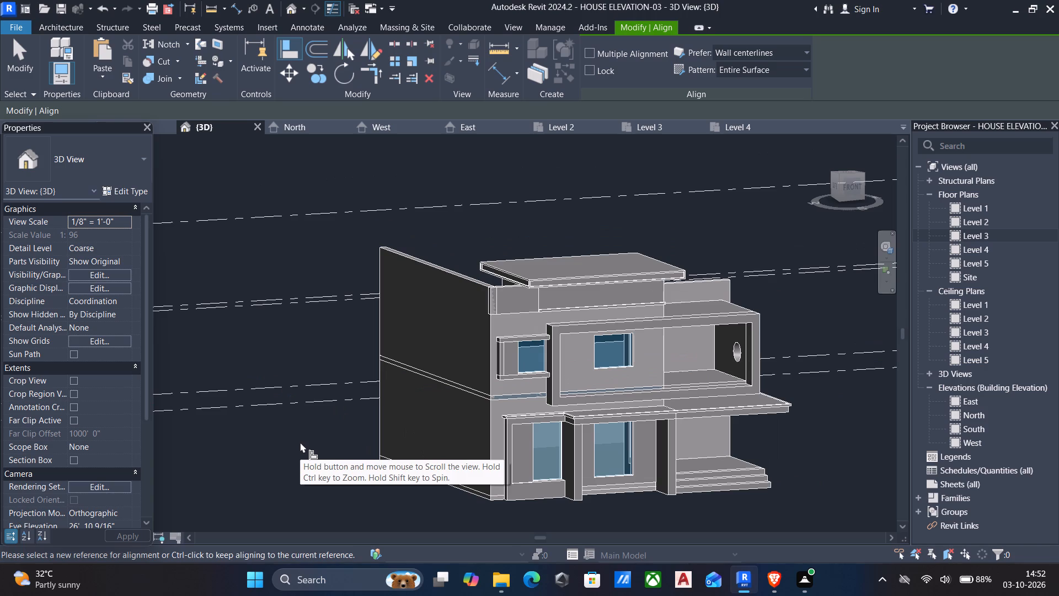
pyautogui.press('Escape')
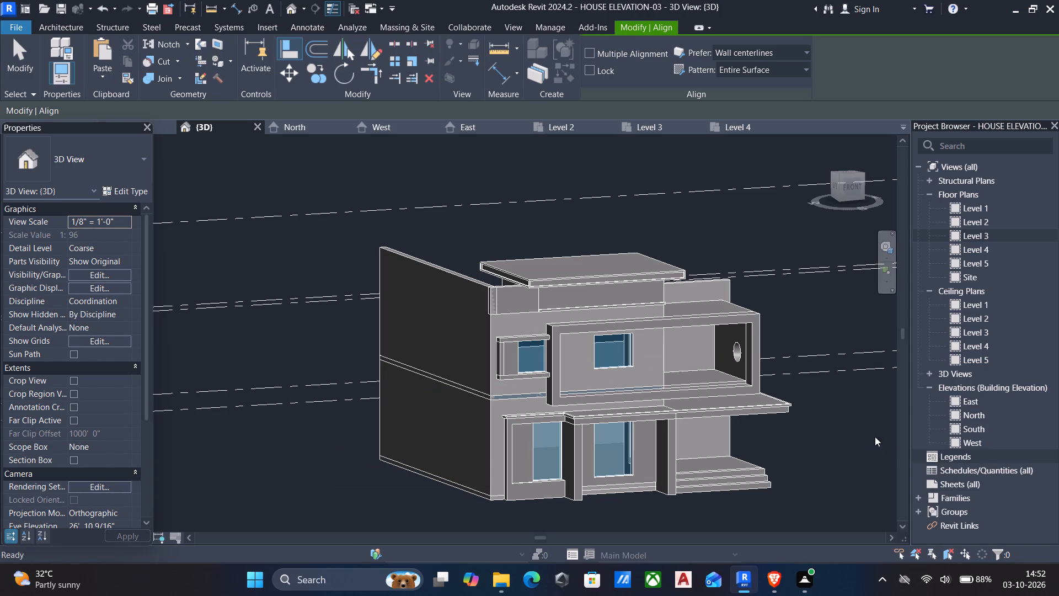
pyautogui.keyDown('shift'); pyautogui.moveTo(847, 417); pyautogui.dragTo(670, 452, button='middle'); pyautogui.keyUp('shift')
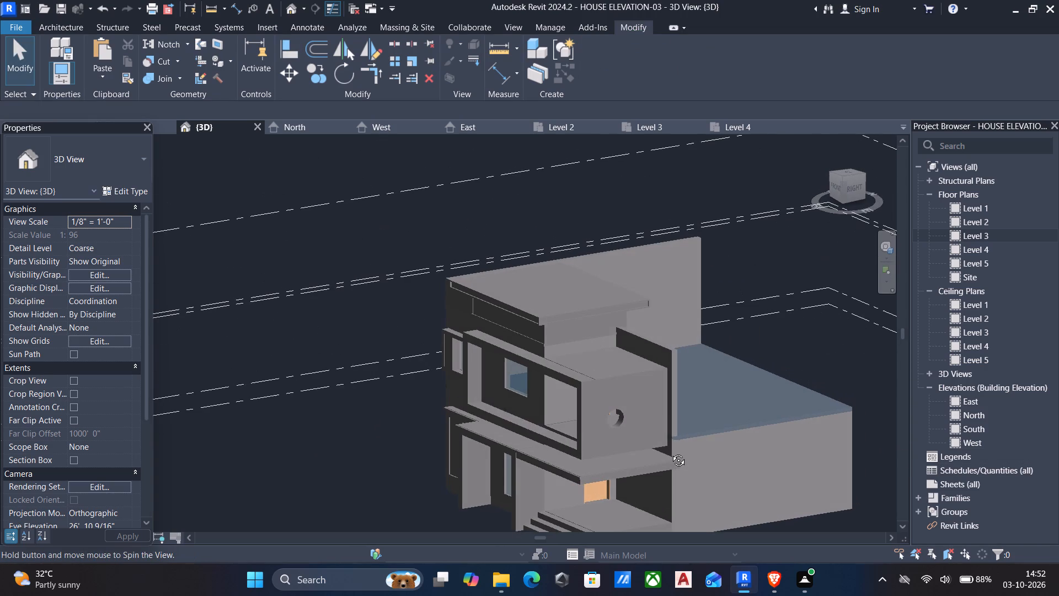
pyautogui.keyDown('shift'); pyautogui.moveTo(670, 452); pyautogui.dragTo(700, 438, button='middle'); pyautogui.keyUp('shift')
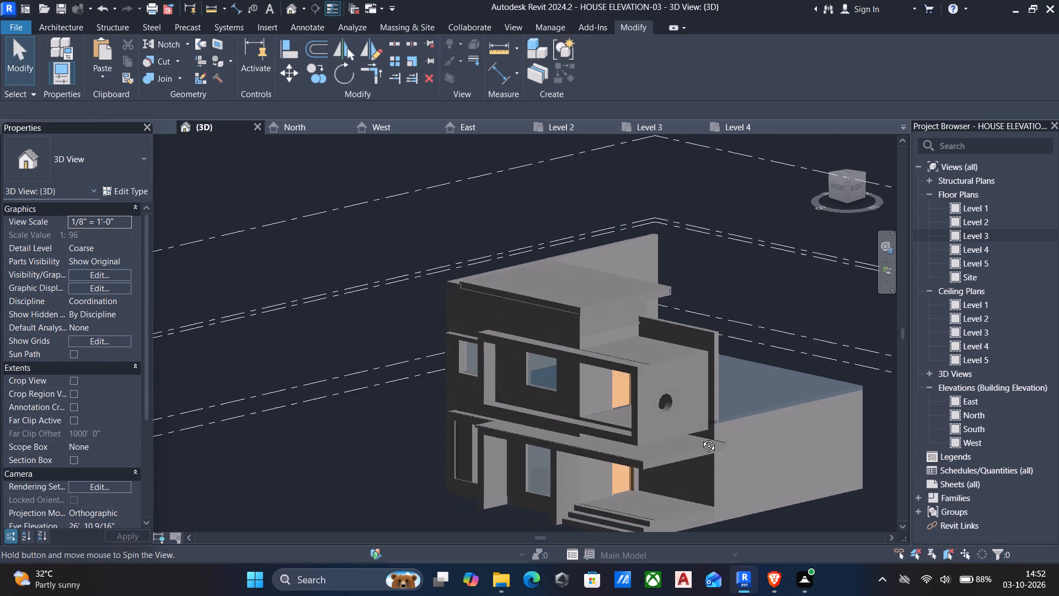
pyautogui.keyDown('shift'); pyautogui.moveTo(700, 438); pyautogui.dragTo(696, 413, button='middle'); pyautogui.keyUp('shift')
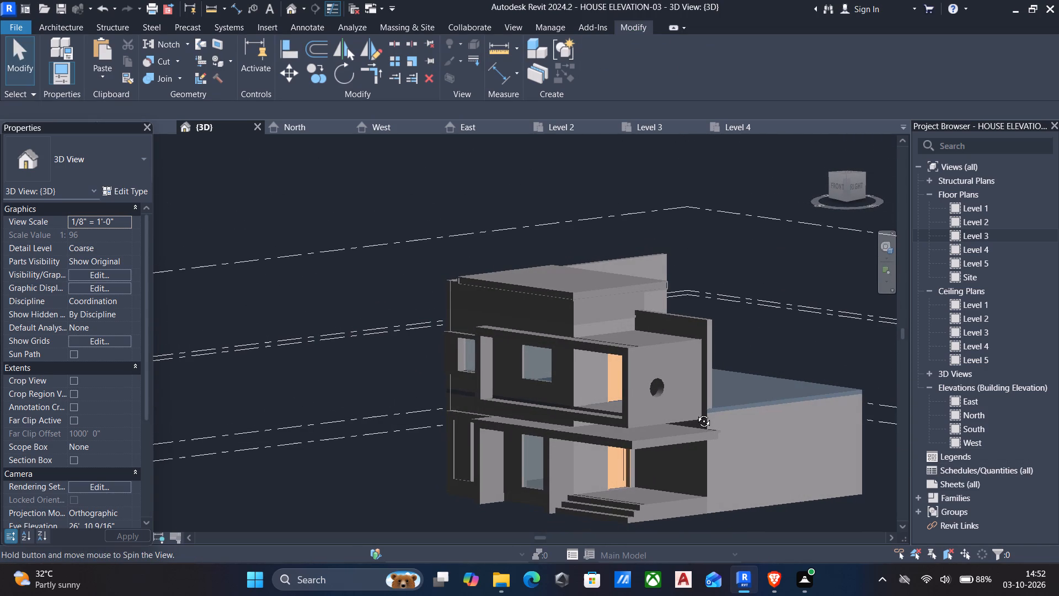
pyautogui.keyDown('shift'); pyautogui.moveTo(696, 413); pyautogui.dragTo(655, 402, button='middle'); pyautogui.keyUp('shift')
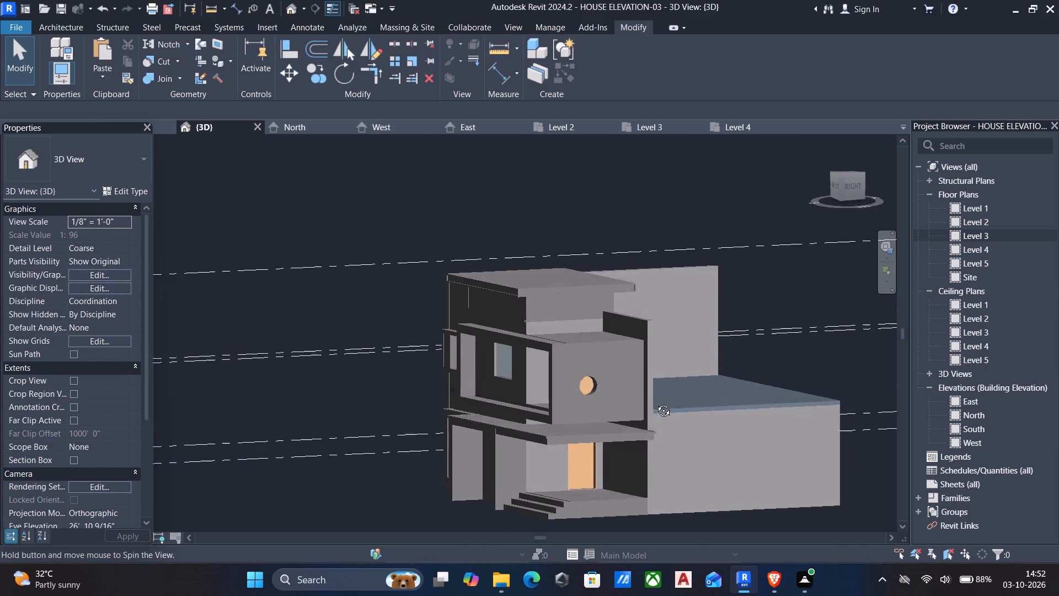
pyautogui.keyDown('shift'); pyautogui.moveTo(655, 402); pyautogui.dragTo(718, 356, button='middle'); pyautogui.keyUp('shift')
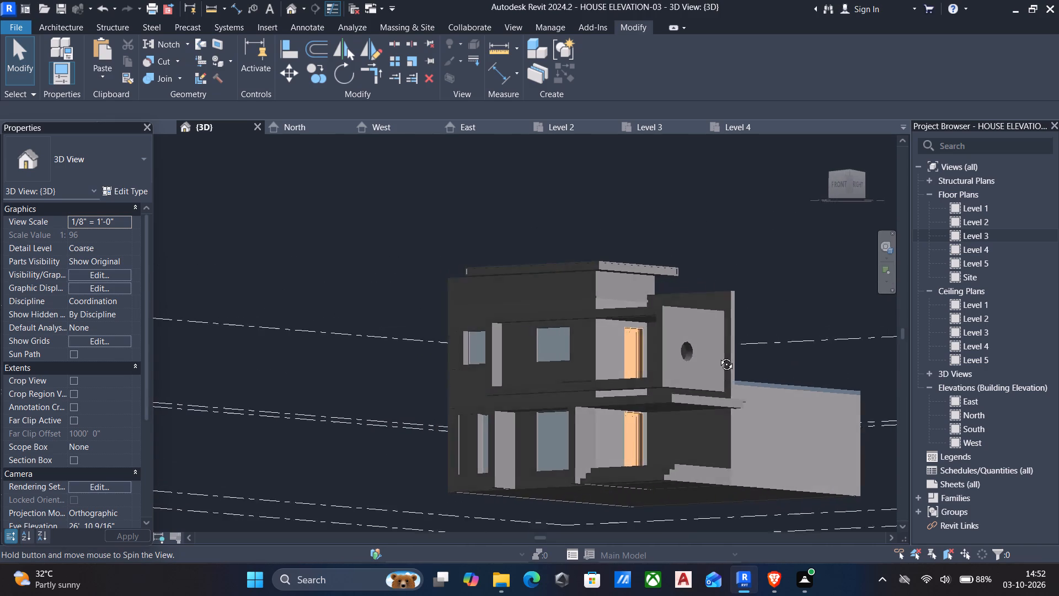
pyautogui.keyDown('shift'); pyautogui.moveTo(718, 356); pyautogui.dragTo(756, 348, button='middle'); pyautogui.keyUp('shift')
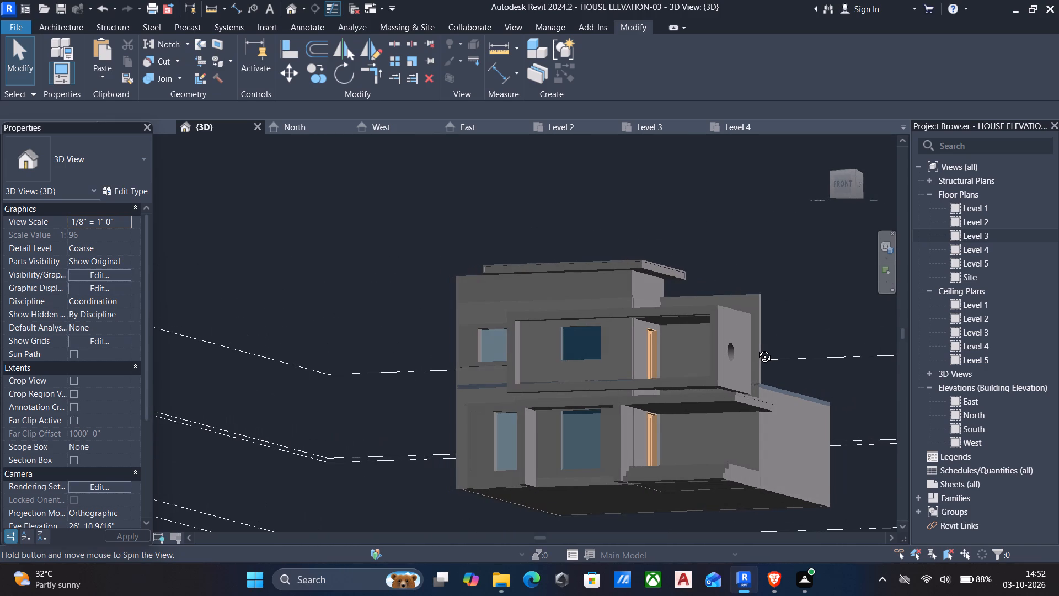
pyautogui.keyDown('shift'); pyautogui.moveTo(756, 348); pyautogui.dragTo(623, 419, button='middle'); pyautogui.keyUp('shift')
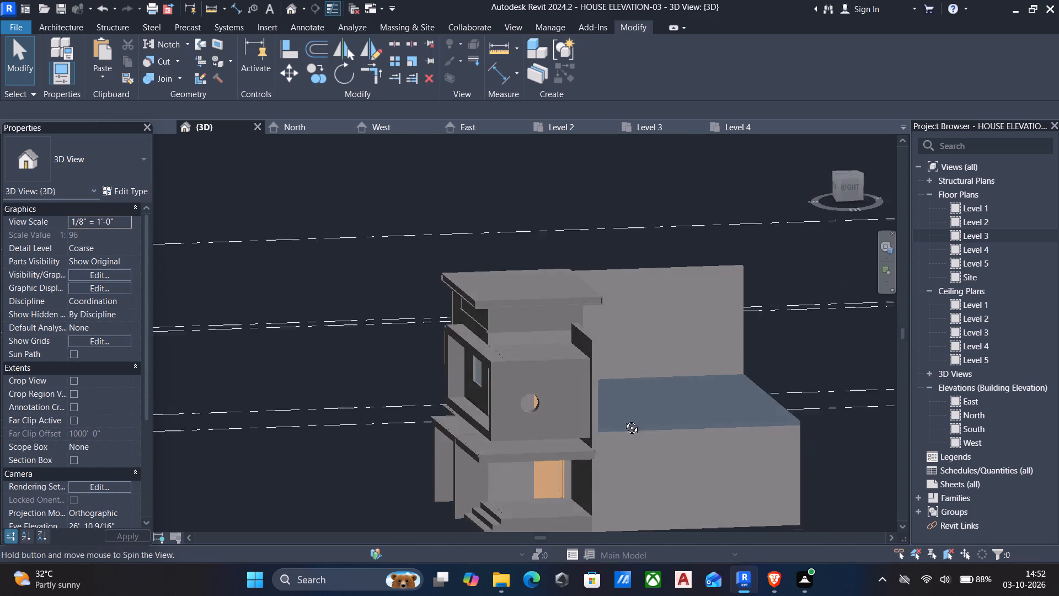
pyautogui.keyDown('shift'); pyautogui.moveTo(623, 419); pyautogui.dragTo(618, 363, button='middle'); pyautogui.keyUp('shift')
pyautogui.scroll(5, 552, 403)
pyautogui.keyDown('shift'); pyautogui.moveTo(496, 416); pyautogui.dragTo(507, 416, button='middle'); pyautogui.keyUp('shift')
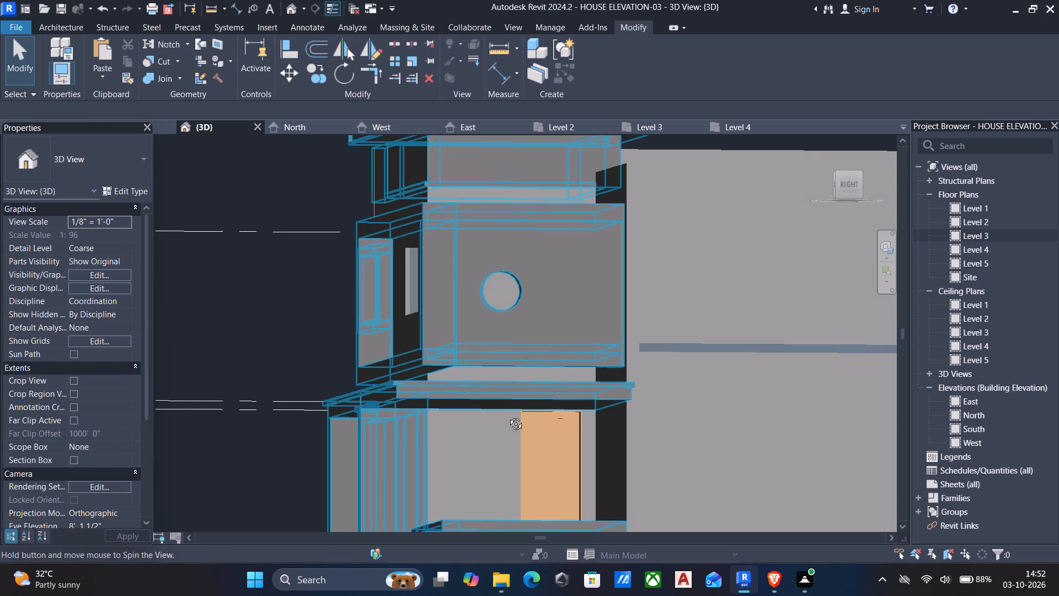
pyautogui.keyDown('shift'); pyautogui.moveTo(507, 416); pyautogui.dragTo(577, 458, button='middle'); pyautogui.keyUp('shift')
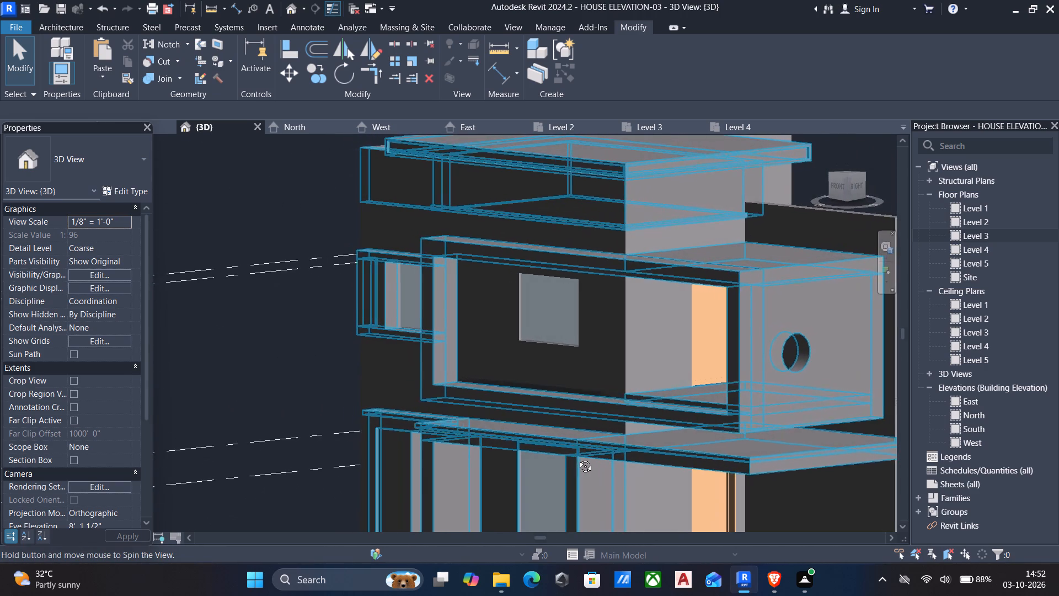
pyautogui.keyDown('shift'); pyautogui.moveTo(577, 458); pyautogui.dragTo(577, 462, button='middle'); pyautogui.keyUp('shift')
pyautogui.scroll(5, 649, 378)
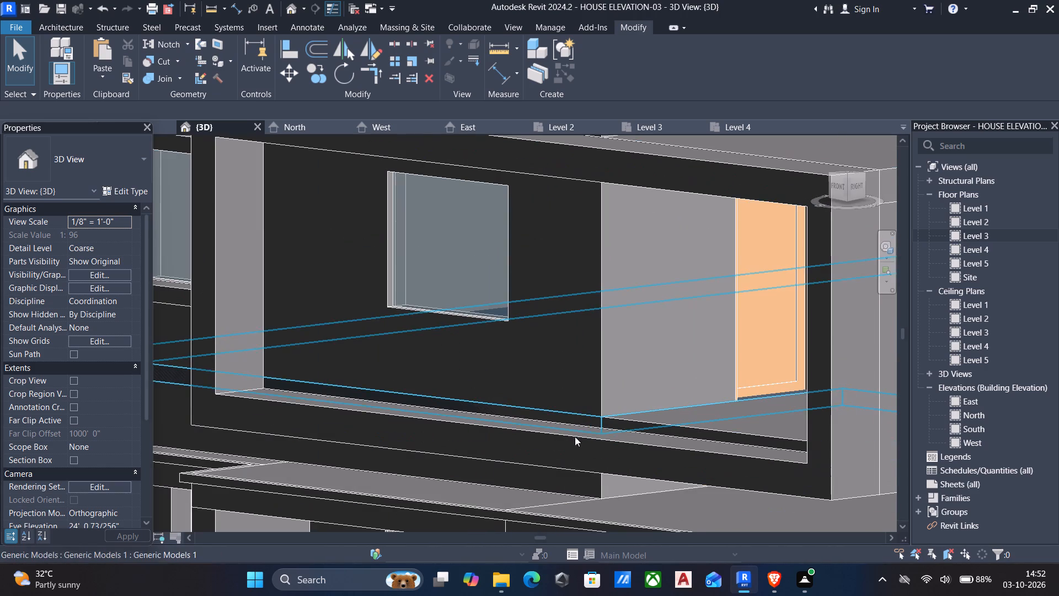
pyautogui.keyDown('shift'); pyautogui.moveTo(494, 407); pyautogui.dragTo(461, 438, button='middle'); pyautogui.keyUp('shift')
pyautogui.scroll(-2, 469, 412)
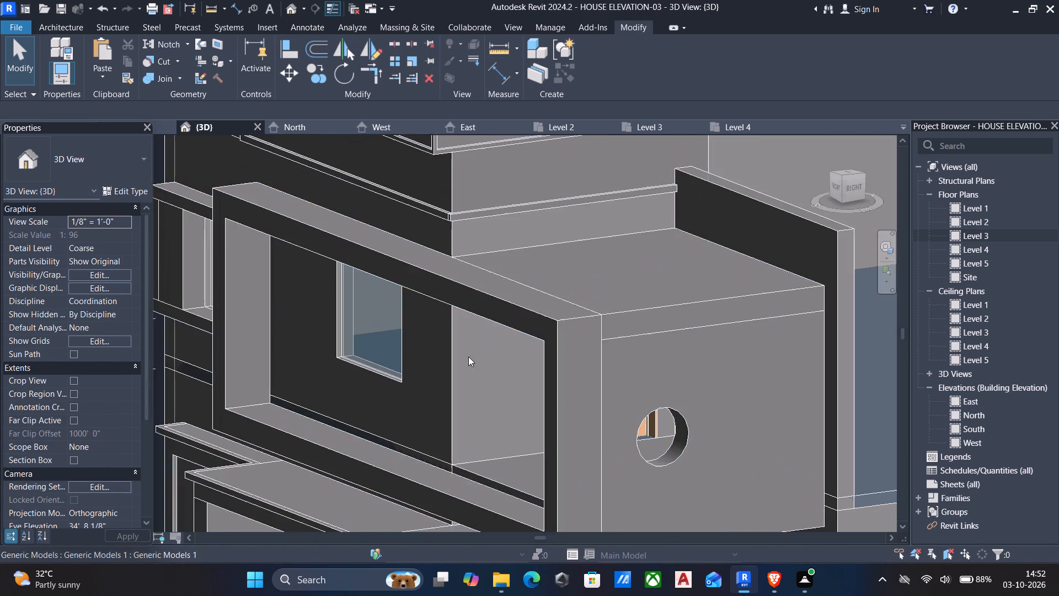
# Align the back face of the projecting upper-floor frame with the front face of the balcony floor slab.
pyautogui.moveTo(467, 358); pyautogui.dragTo(511, 283, button='middle')
pyautogui.scroll(1, 506, 288)
pyautogui.keyDown('shift'); pyautogui.moveTo(511, 307); pyautogui.dragTo(494, 351, button='middle'); pyautogui.keyUp('shift')
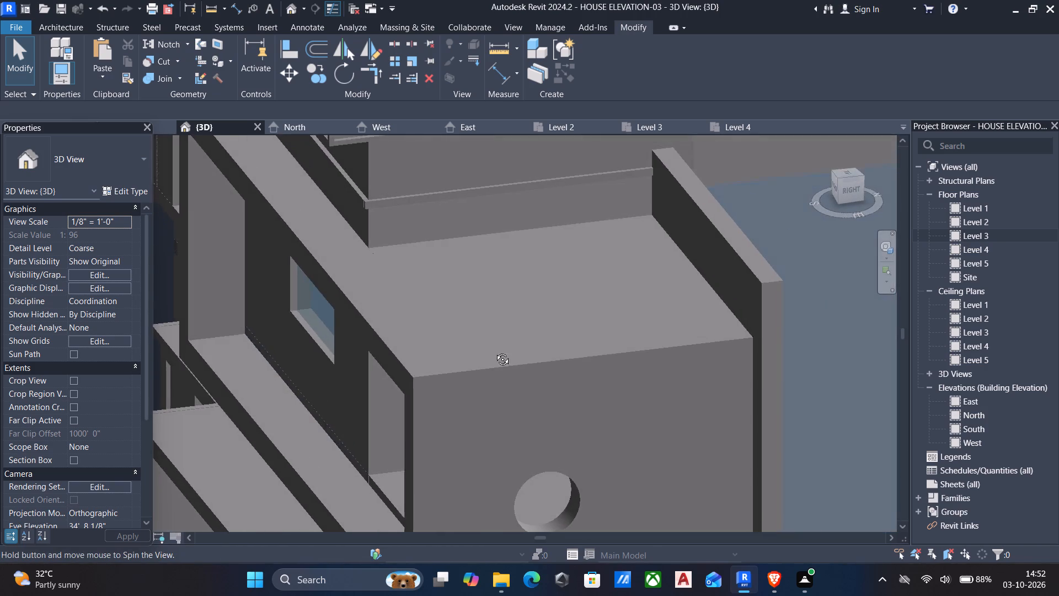
pyautogui.keyDown('shift'); pyautogui.moveTo(494, 351); pyautogui.dragTo(508, 347, button='middle'); pyautogui.keyUp('shift')
pyautogui.scroll(4, 424, 440)
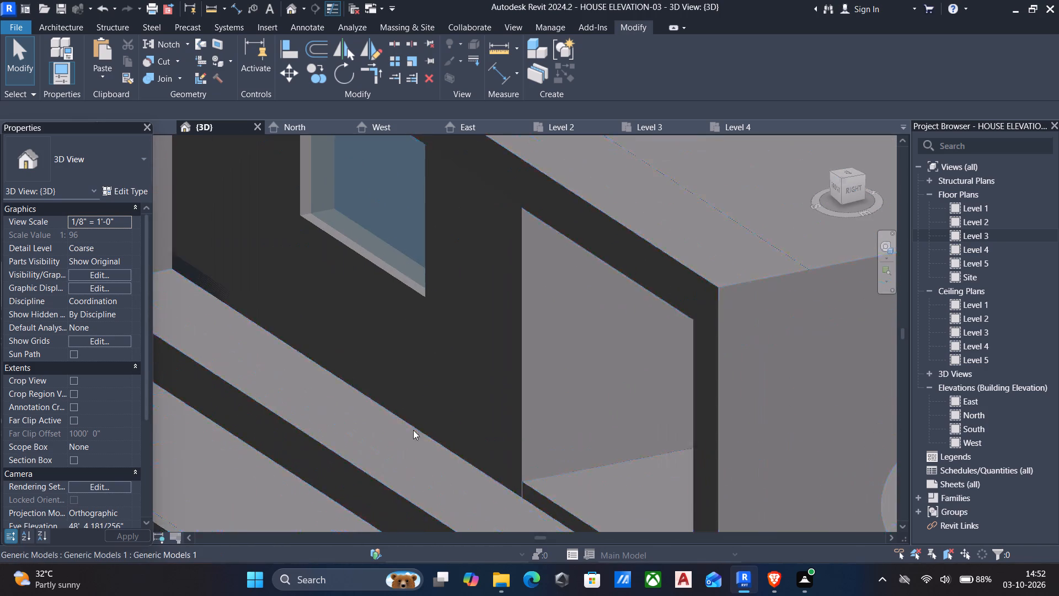
pyautogui.scroll(-6, 383, 384)
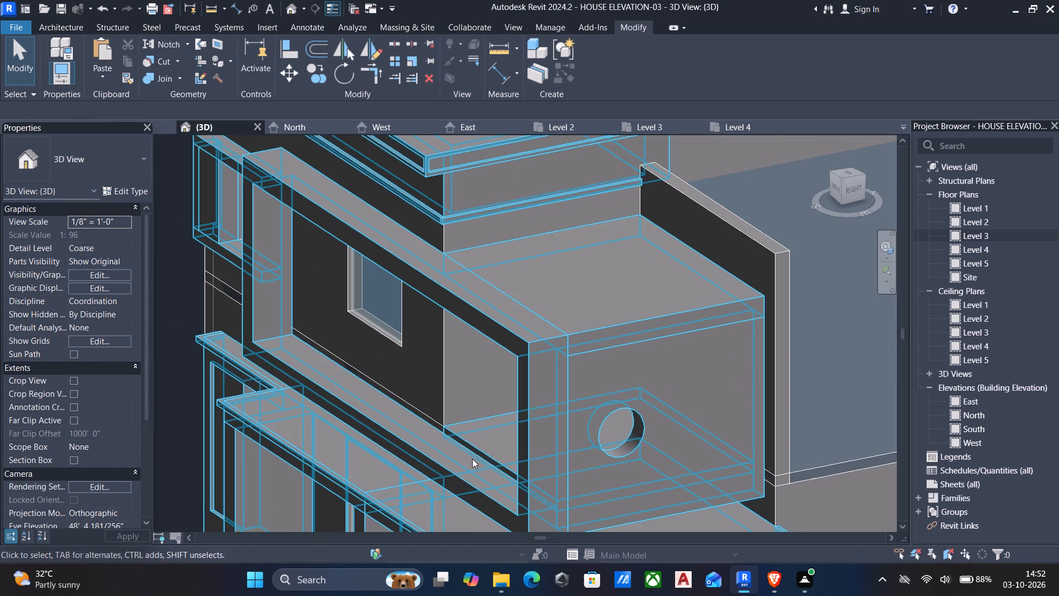
pyautogui.write('al')
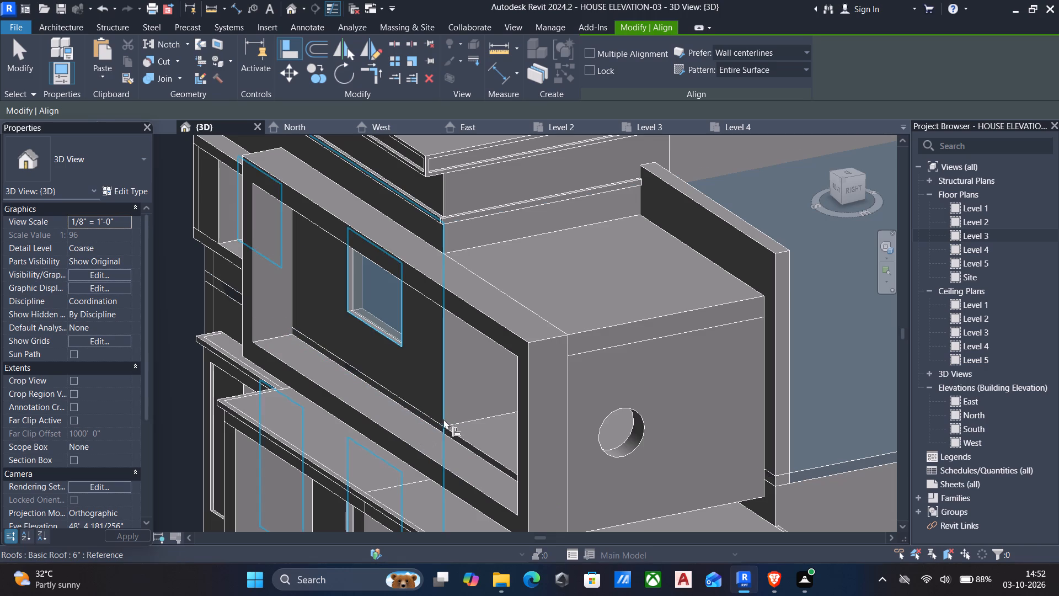
pyautogui.scroll(3, 449, 438)
pyautogui.click(463, 442)
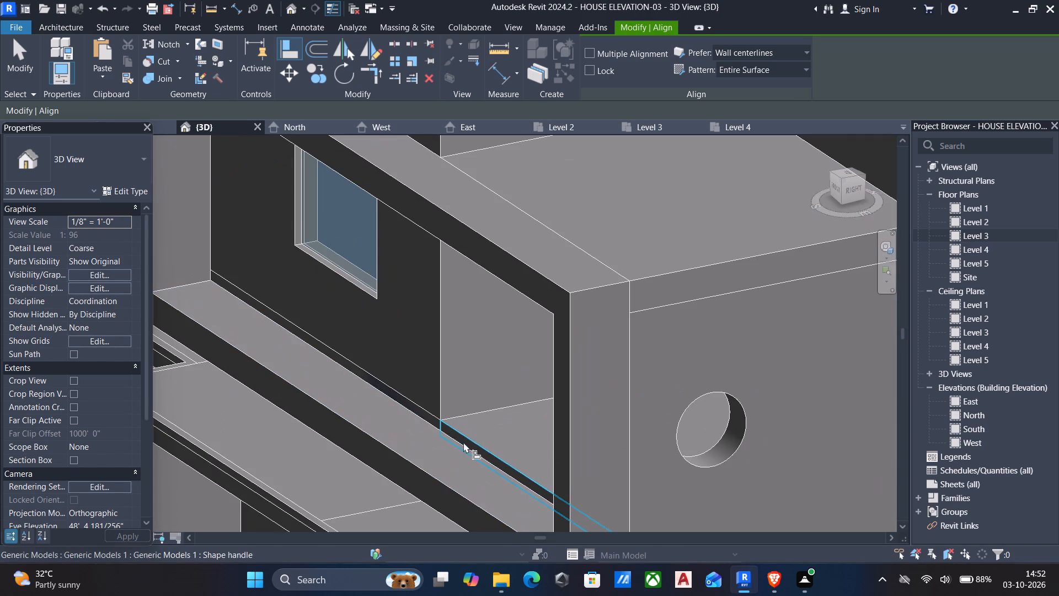
pyautogui.keyDown('shift'); pyautogui.moveTo(459, 441); pyautogui.dragTo(419, 400, button='middle'); pyautogui.keyUp('shift')
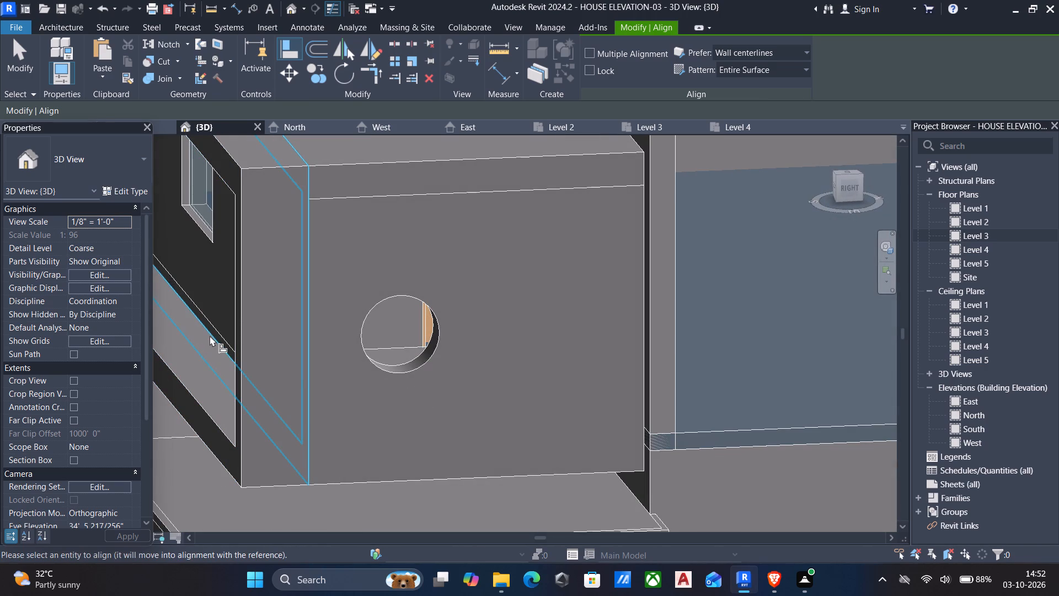
pyautogui.click(210, 336)
pyautogui.press('Escape')
# Examine the upper frame and the balcony slab's front edge from the house's left side, and leave the Align command.
pyautogui.scroll(-5, 340, 406)
pyautogui.moveTo(354, 409); pyautogui.dragTo(370, 406, button='middle')
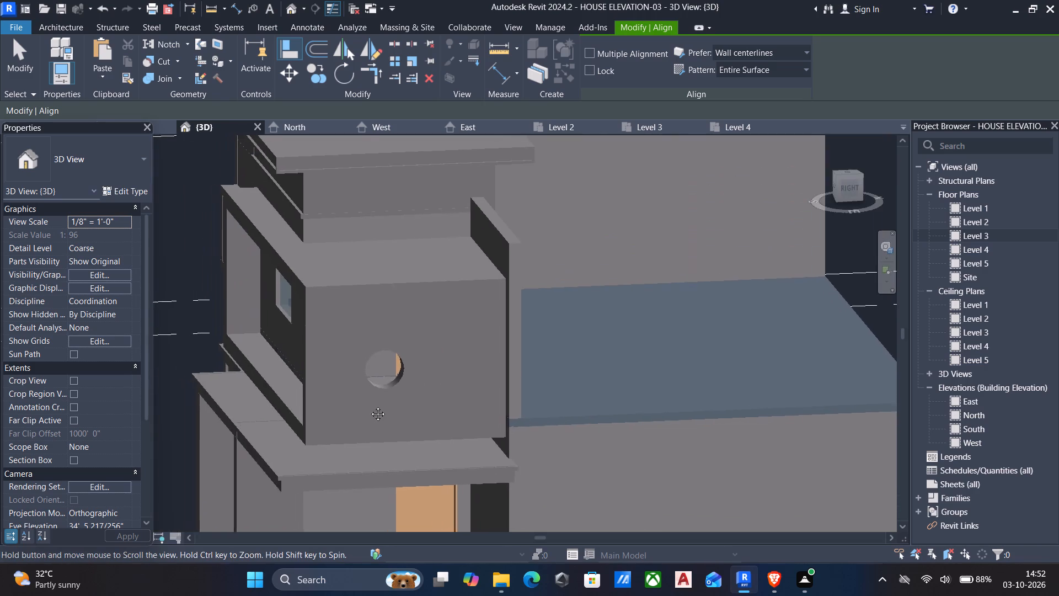
pyautogui.moveTo(370, 406); pyautogui.dragTo(728, 439, button='middle')
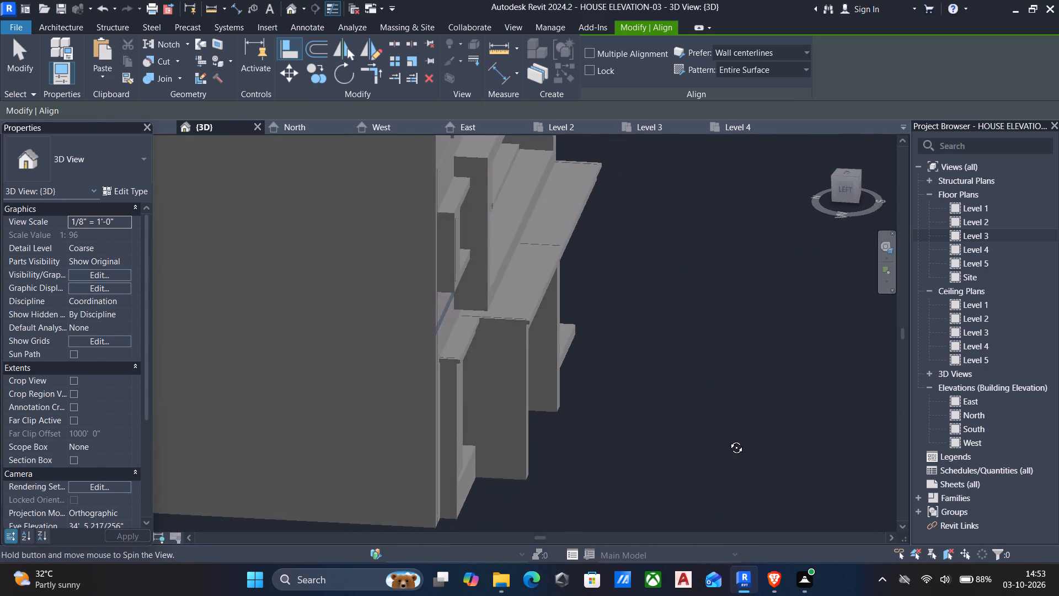
pyautogui.moveTo(728, 439); pyautogui.dragTo(705, 435, button='middle')
pyautogui.scroll(5, 696, 316)
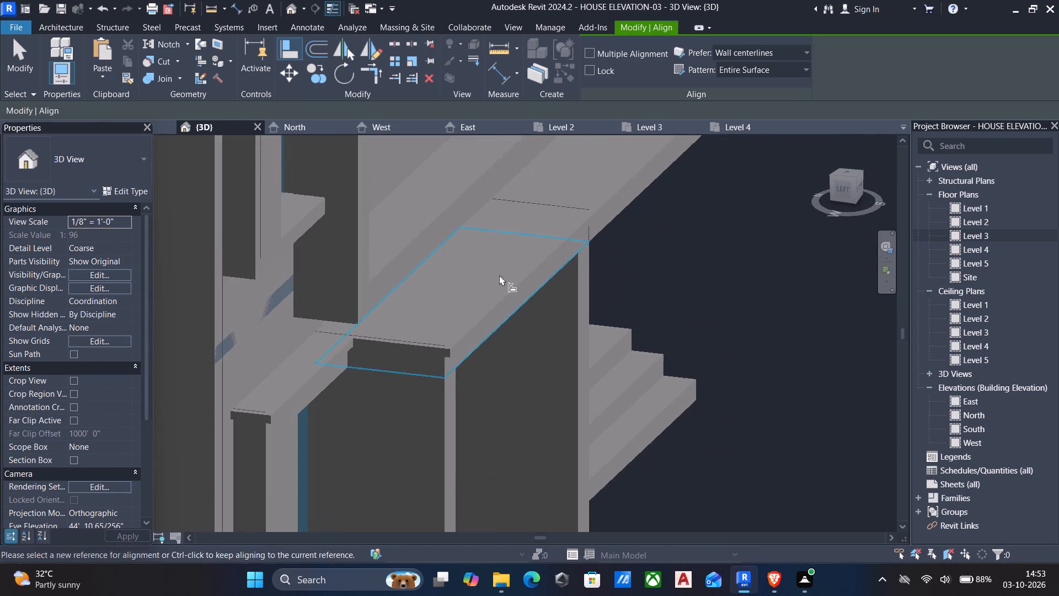
pyautogui.moveTo(436, 224); pyautogui.dragTo(486, 414, button='middle')
pyautogui.scroll(5, 577, 252)
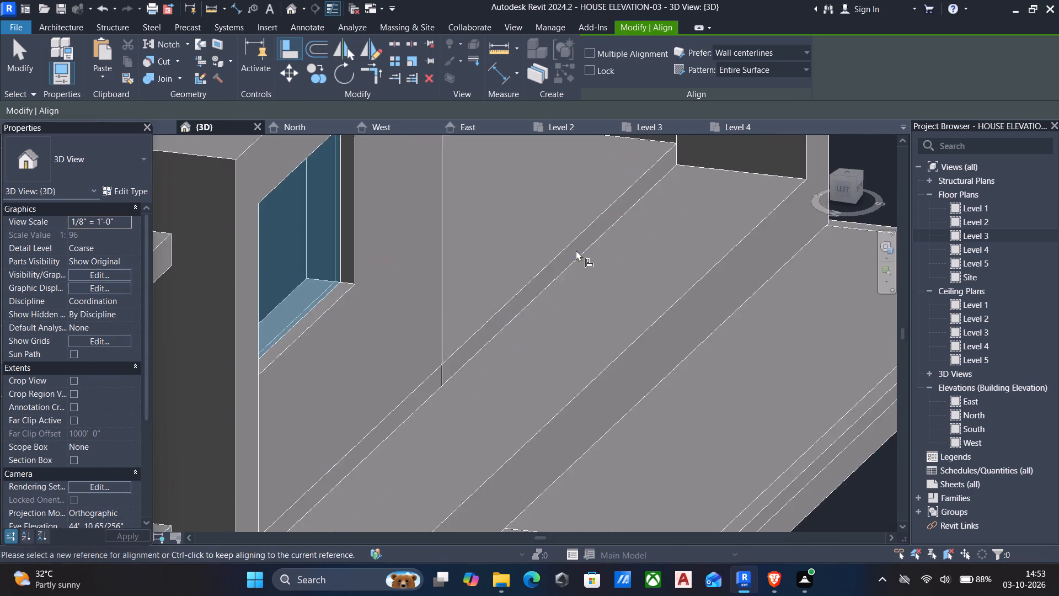
pyautogui.keyDown('shift'); pyautogui.moveTo(576, 250); pyautogui.dragTo(612, 240, button='middle'); pyautogui.keyUp('shift')
pyautogui.scroll(-4, 586, 252)
pyautogui.keyDown('shift'); pyautogui.moveTo(576, 247); pyautogui.dragTo(528, 252, button='middle'); pyautogui.keyUp('shift')
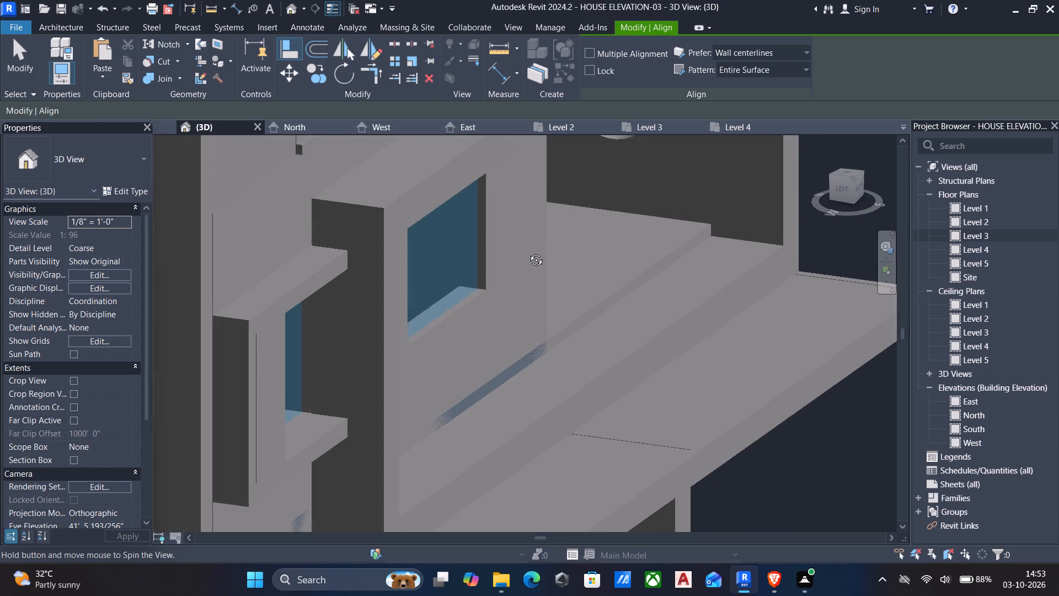
pyautogui.keyDown('shift'); pyautogui.moveTo(528, 252); pyautogui.dragTo(527, 252, button='middle'); pyautogui.keyUp('shift')
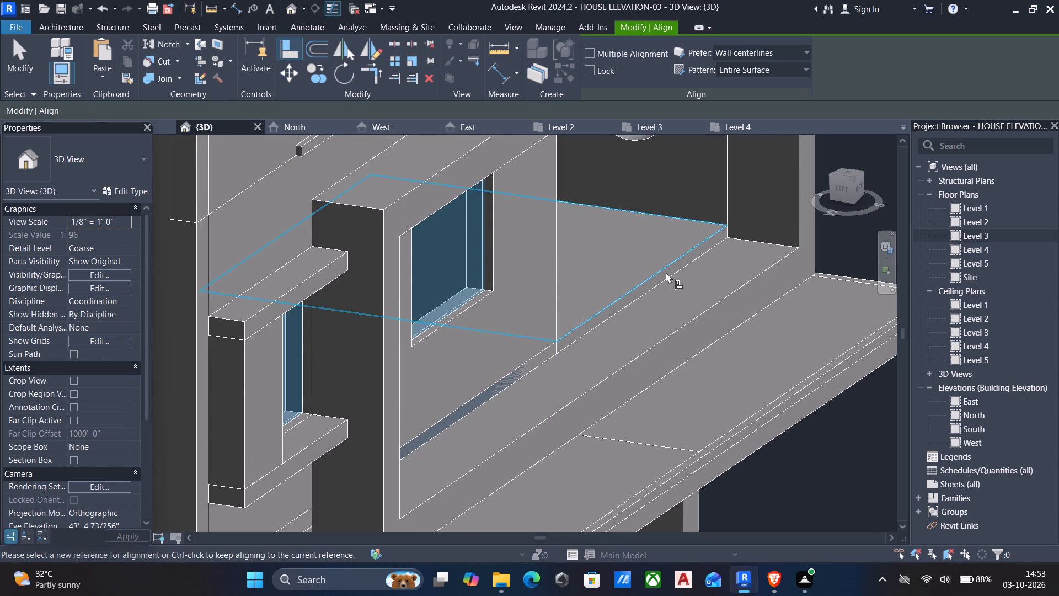
pyautogui.press('Escape')
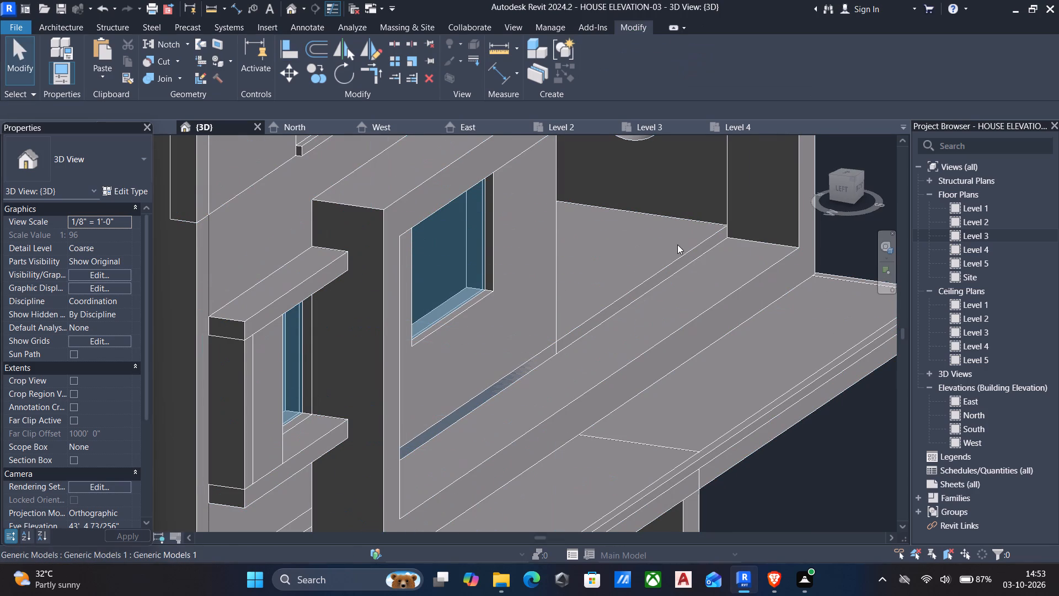
# Open the facade's in-place generic model and start a new extrusion with its work plane on the upper balcony floor's top face.
pyautogui.keyDown('shift'); pyautogui.moveTo(693, 246); pyautogui.dragTo(613, 253, button='middle'); pyautogui.keyUp('shift')
pyautogui.scroll(-3, 613, 253)
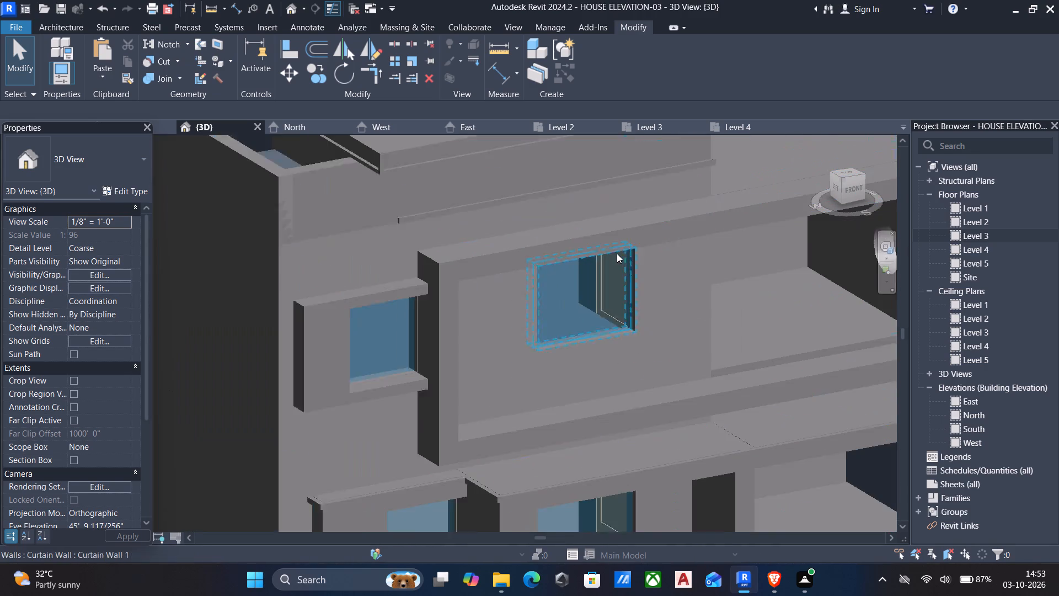
pyautogui.scroll(-2, 617, 253)
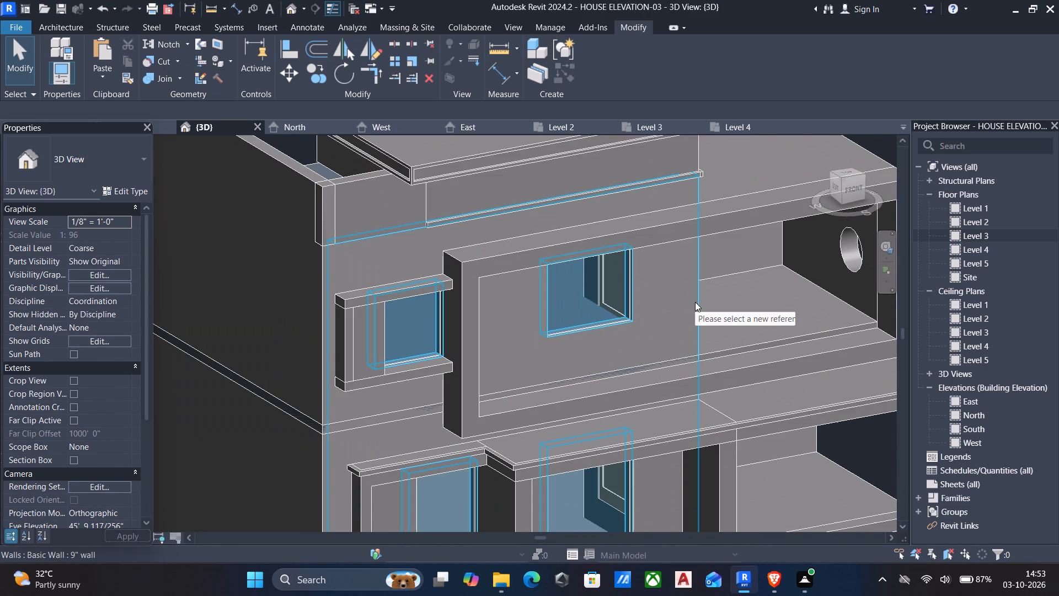
pyautogui.scroll(-3, 684, 302)
pyautogui.click(725, 333)
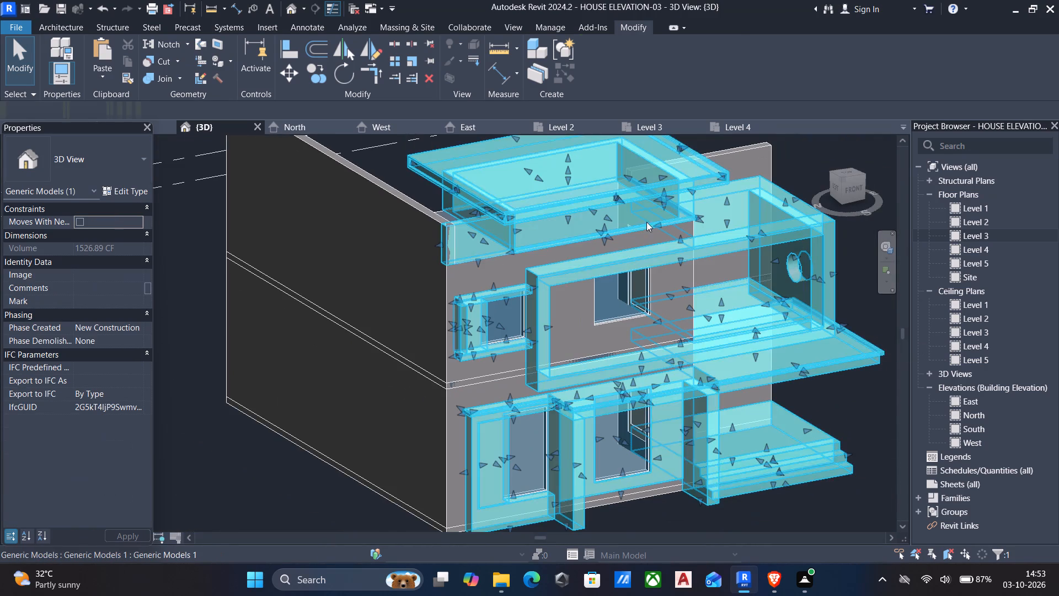
pyautogui.click(602, 66)
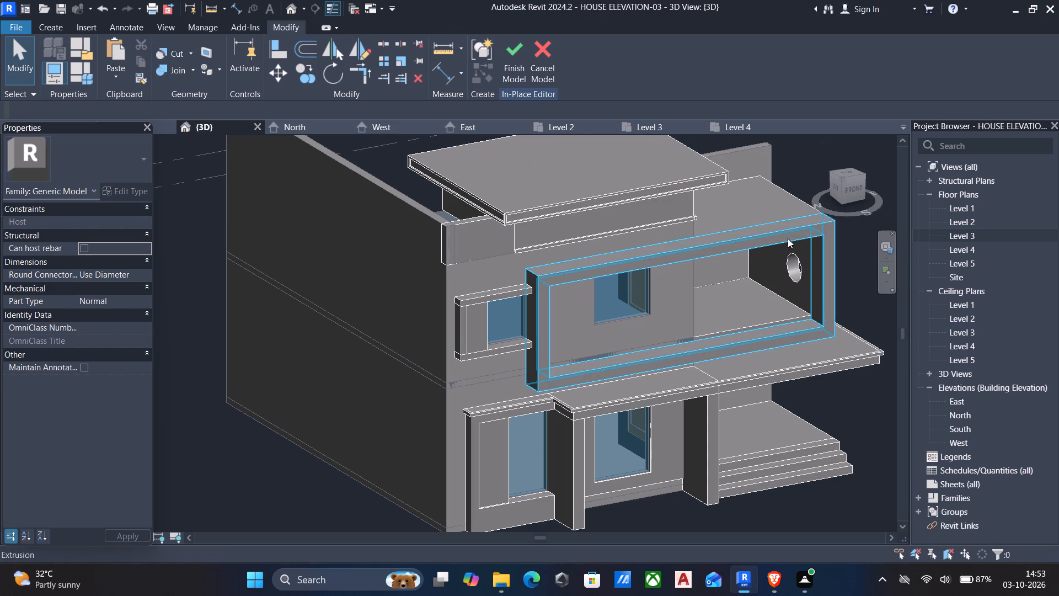
pyautogui.click(57, 24)
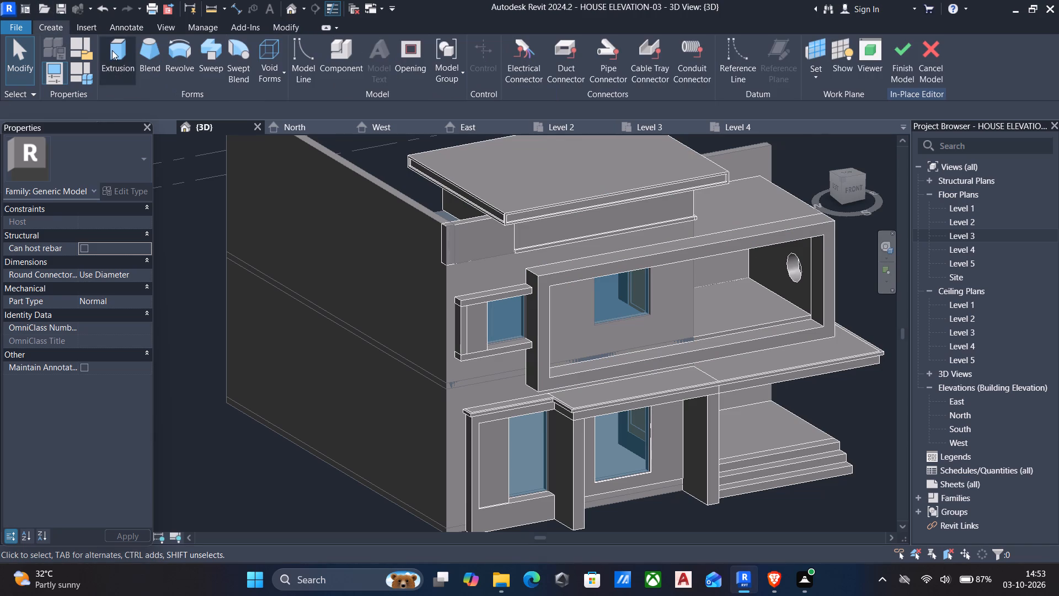
pyautogui.click(113, 50)
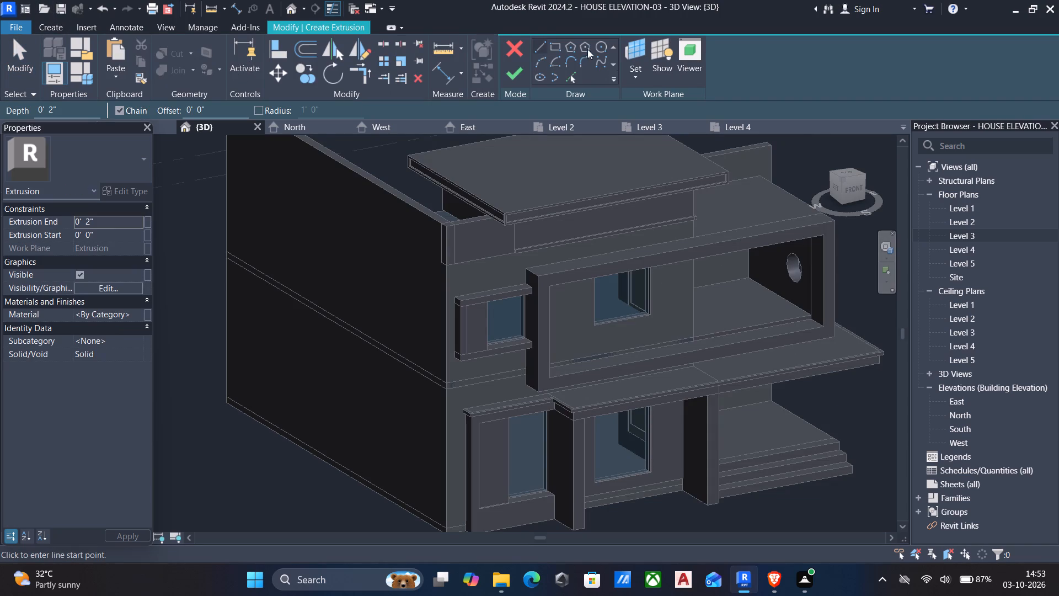
pyautogui.click(628, 81)
pyautogui.click(655, 128)
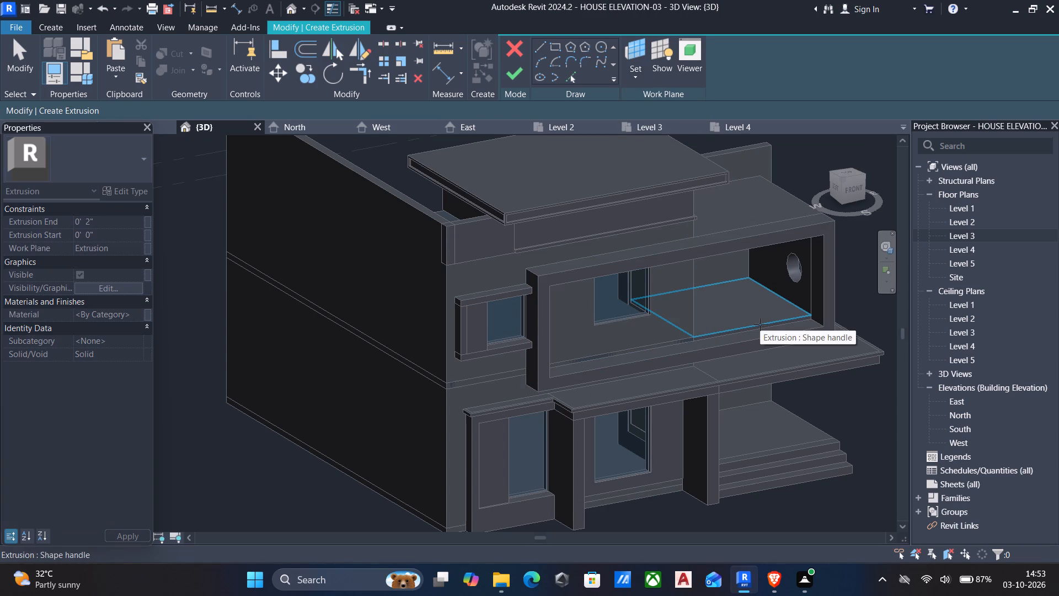
pyautogui.click(760, 324)
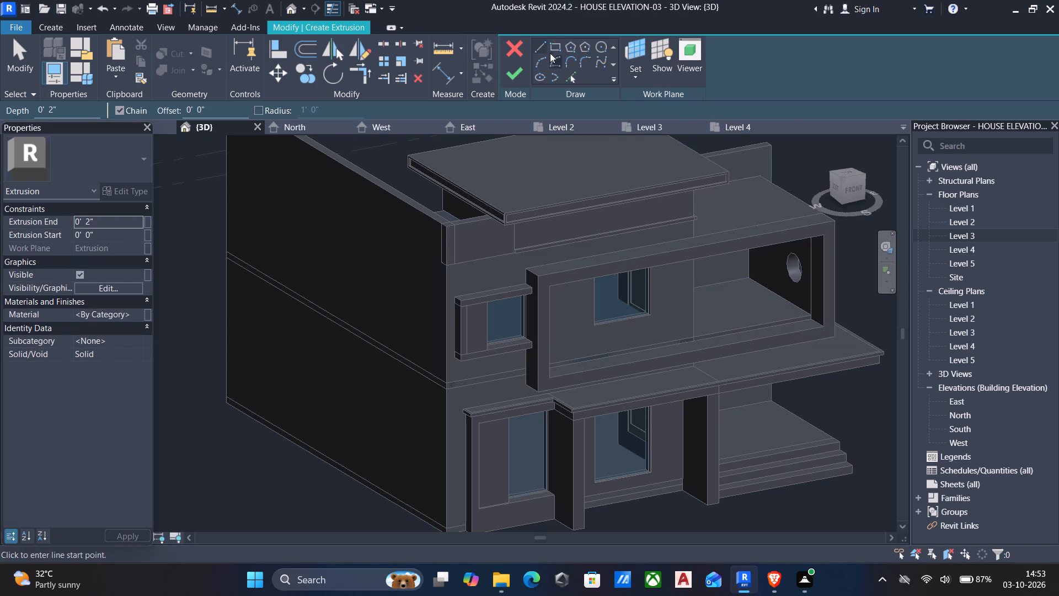
# Sketch a rectangle about 8'-8" long and 9" deep along the balcony floor's front edge, starting at the corner by the round-opening wall.
pyautogui.click(553, 50)
pyautogui.scroll(6, 812, 315)
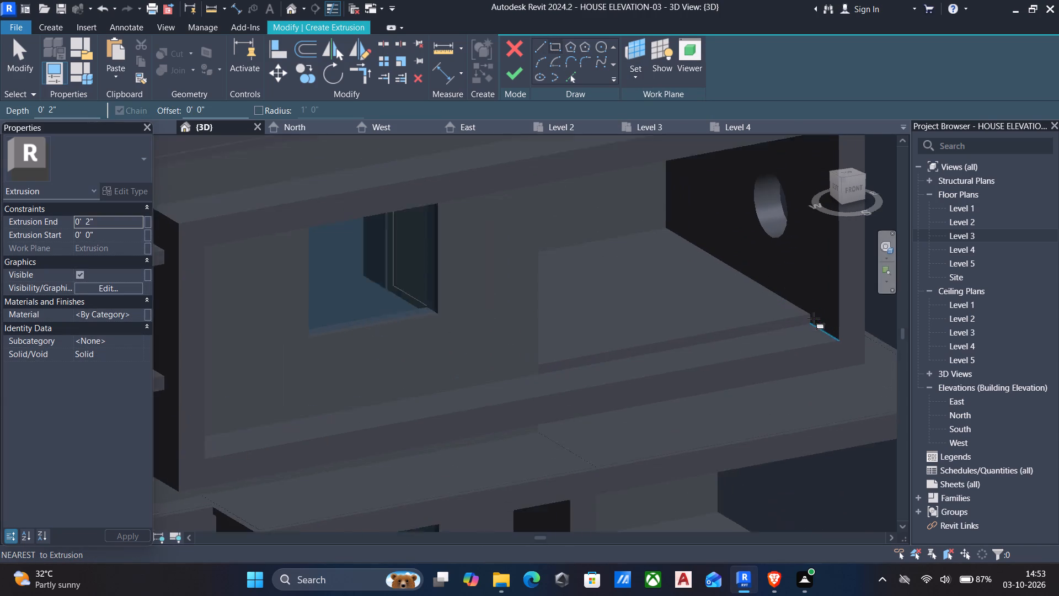
pyautogui.scroll(2, 814, 318)
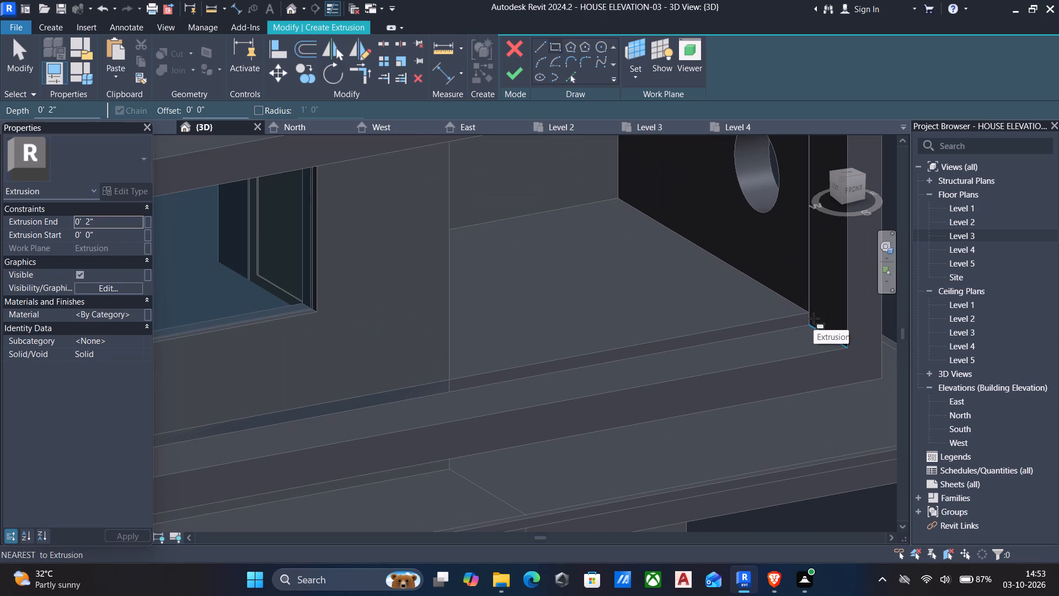
pyautogui.scroll(4, 814, 318)
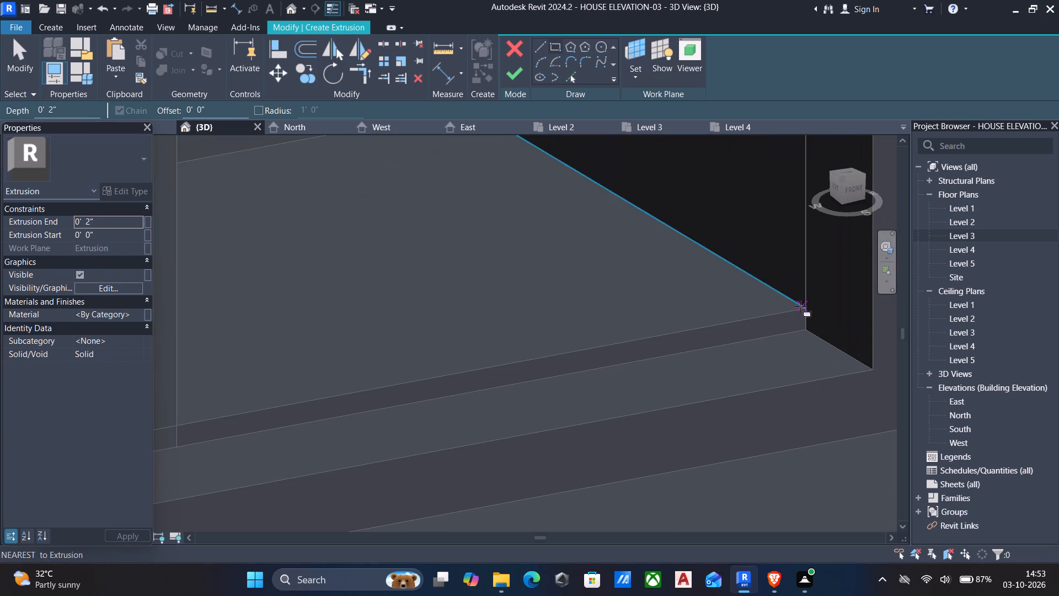
pyautogui.click(801, 307)
pyautogui.scroll(-3, 700, 324)
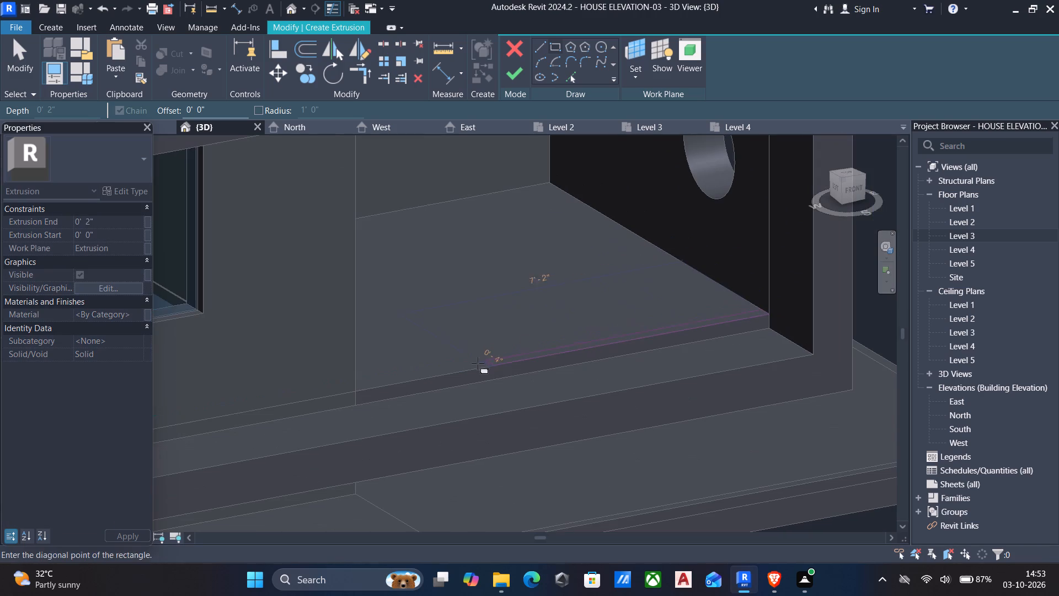
pyautogui.click(410, 368)
pyautogui.press('Escape')
pyautogui.press('Escape')
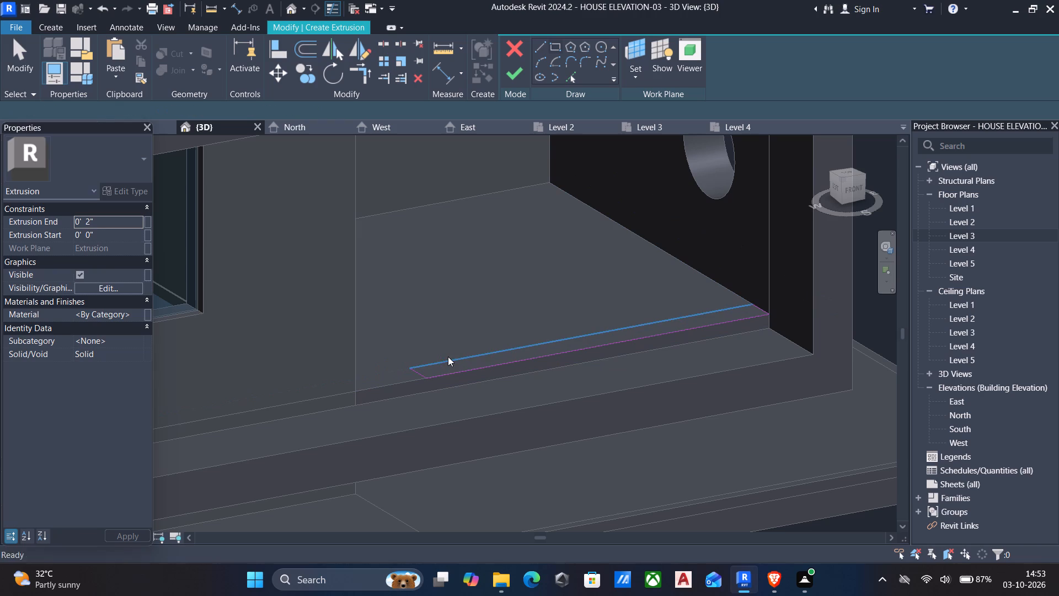
# Set the rectangle's depth to 6" and finish it as a 2" high extrusion.
pyautogui.click(448, 356)
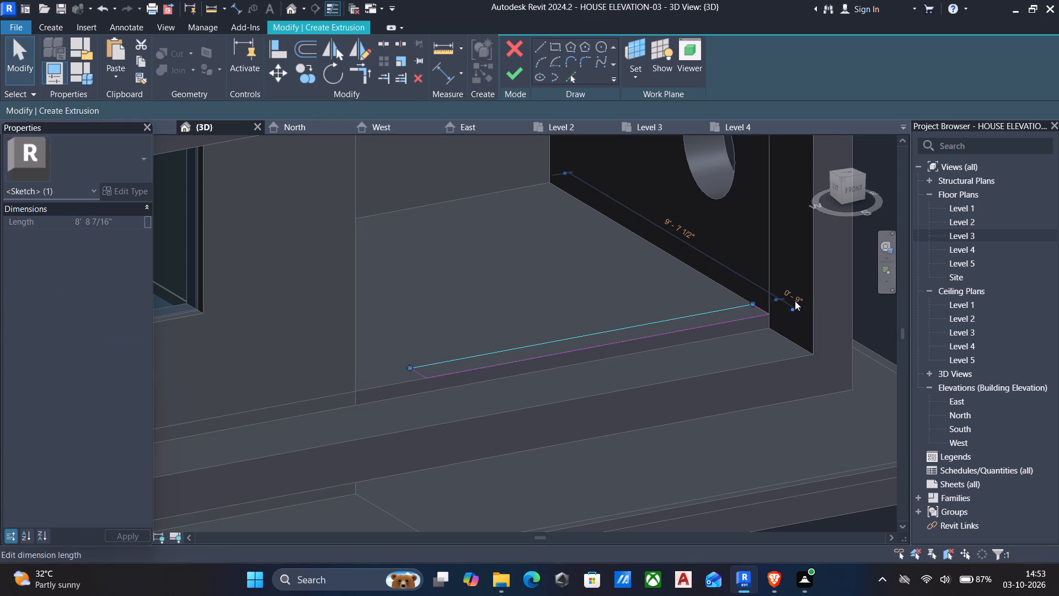
pyautogui.click(796, 299)
pyautogui.press('6')
pyautogui.hotkey('shift', '"')
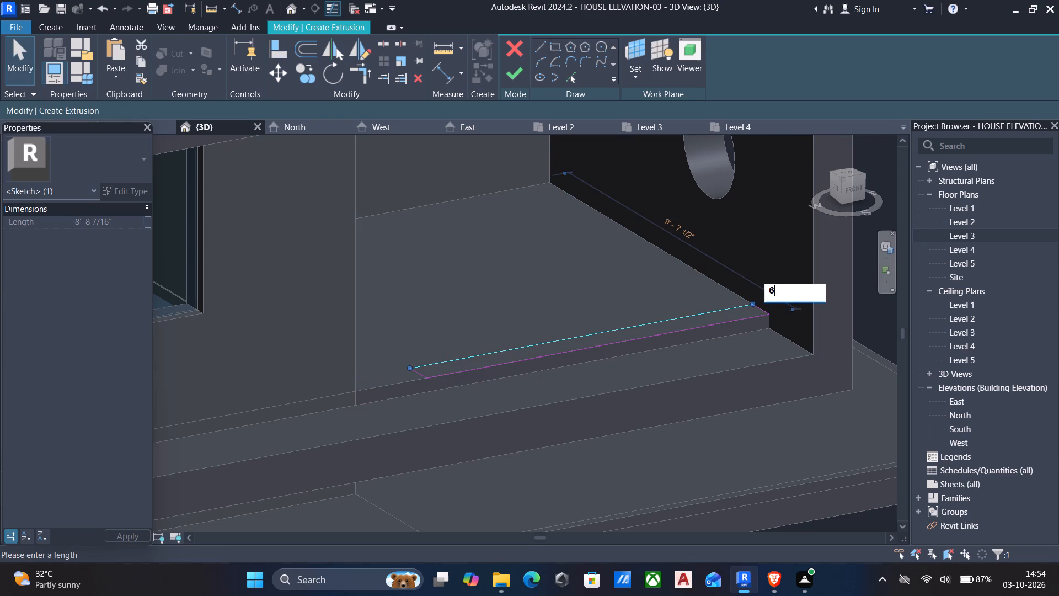
pyautogui.press('Return')
pyautogui.press('Escape')
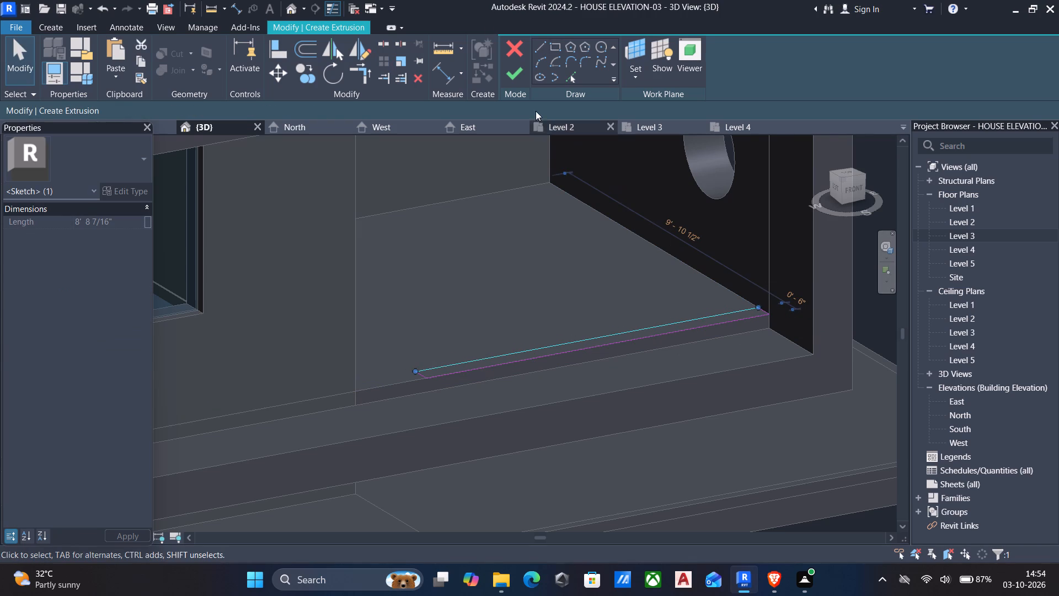
pyautogui.click(511, 76)
# Align the free end of the new balcony strip with the side face of the adjoining 9" wall, and leave the Align command.
pyautogui.scroll(-3, 549, 164)
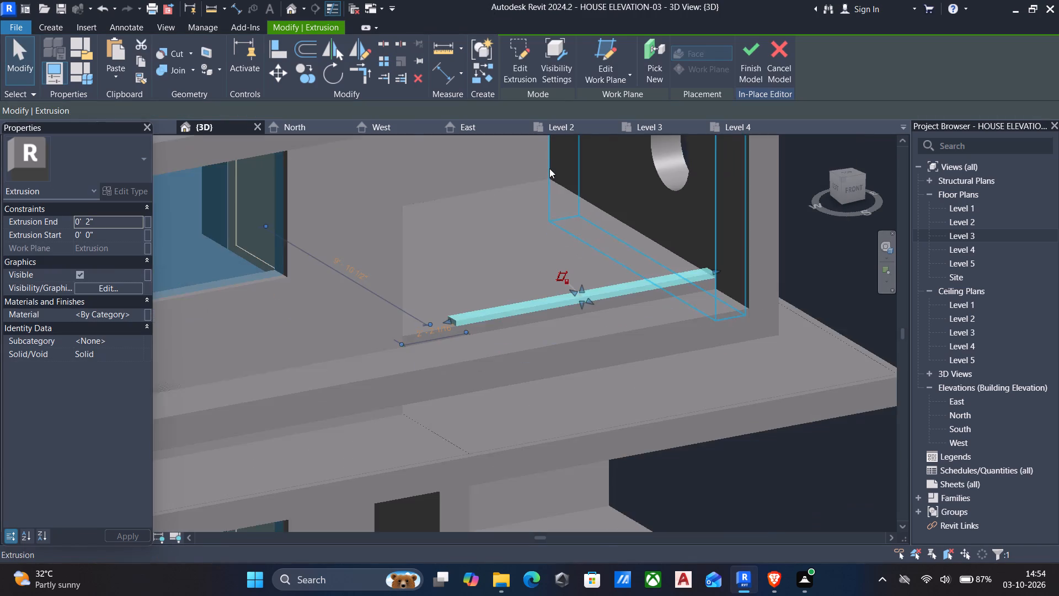
pyautogui.scroll(1, 549, 168)
pyautogui.keyDown('shift'); pyautogui.moveTo(549, 169); pyautogui.dragTo(408, 162, button='middle'); pyautogui.keyUp('shift')
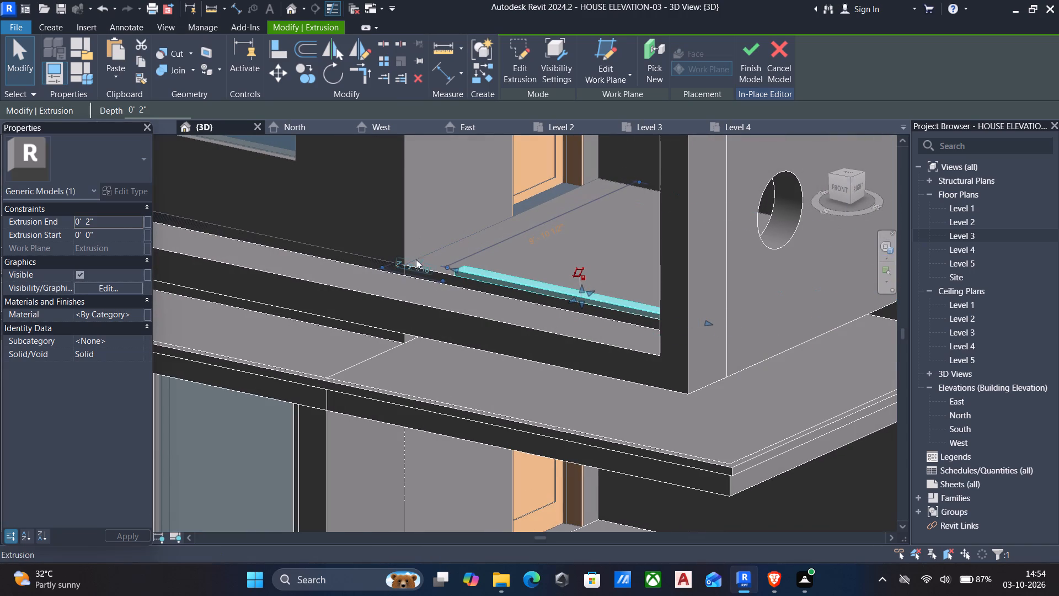
pyautogui.press('Escape')
pyautogui.press('a')
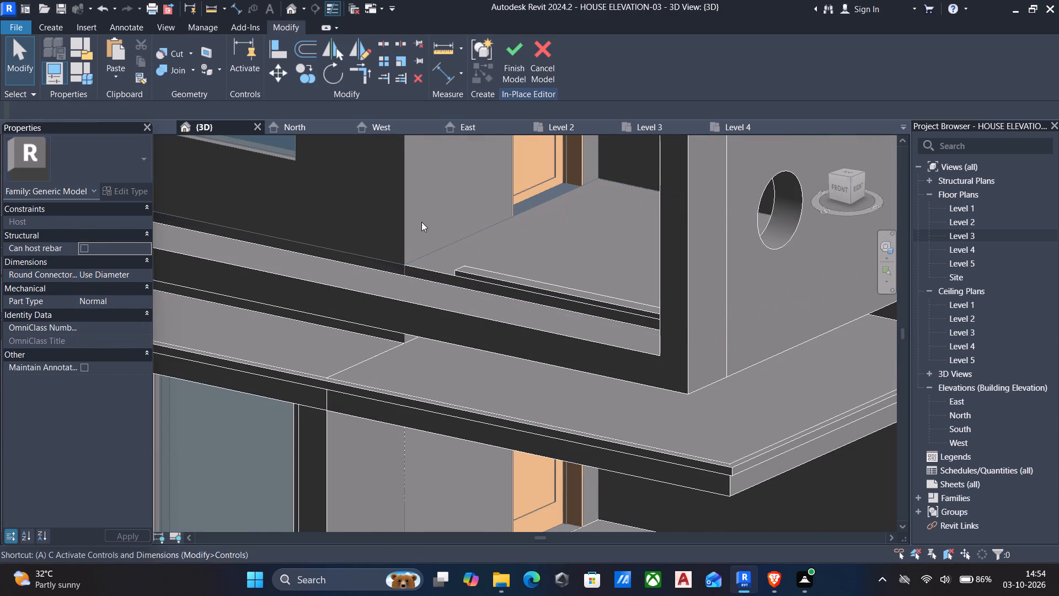
pyautogui.press('l')
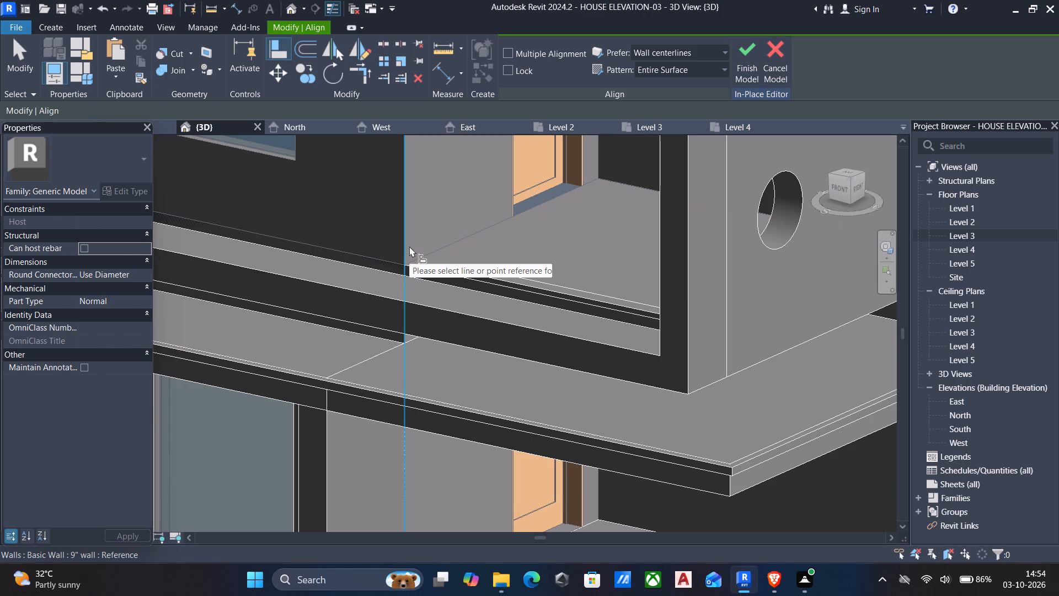
pyautogui.click(409, 246)
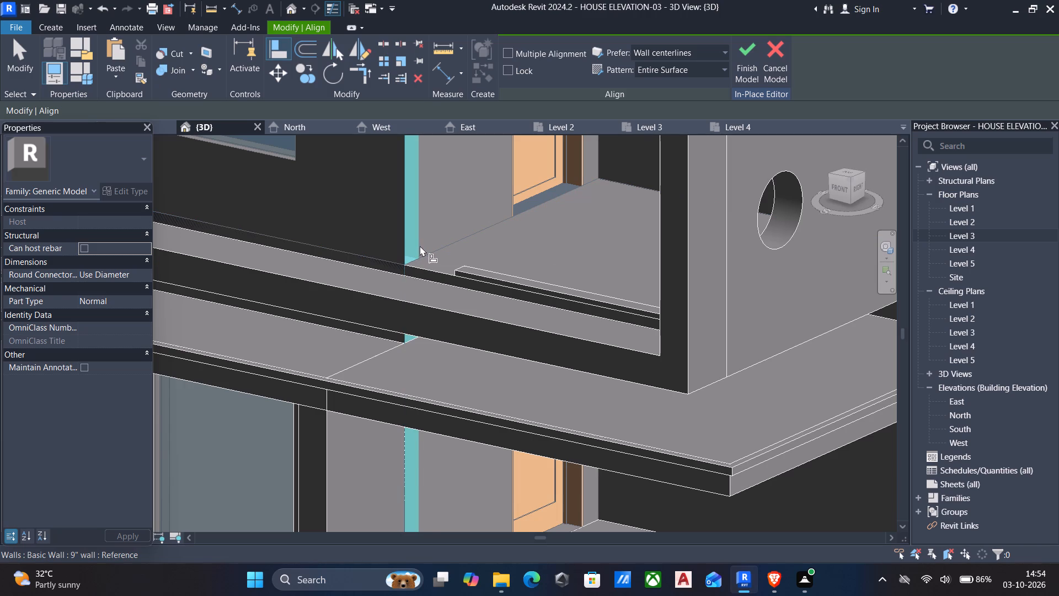
pyautogui.moveTo(435, 245); pyautogui.dragTo(454, 242, button='middle')
pyautogui.keyDown('shift'); pyautogui.moveTo(454, 242); pyautogui.dragTo(539, 238, button='middle'); pyautogui.keyUp('shift')
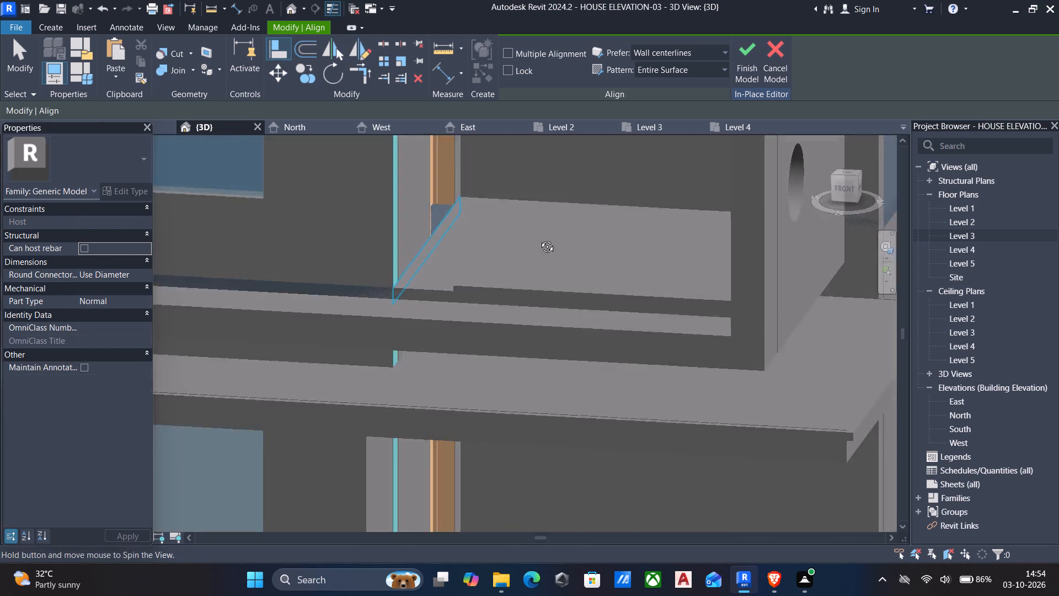
pyautogui.keyDown('shift'); pyautogui.moveTo(539, 238); pyautogui.dragTo(550, 238, button='middle'); pyautogui.keyUp('shift')
pyautogui.scroll(4, 455, 296)
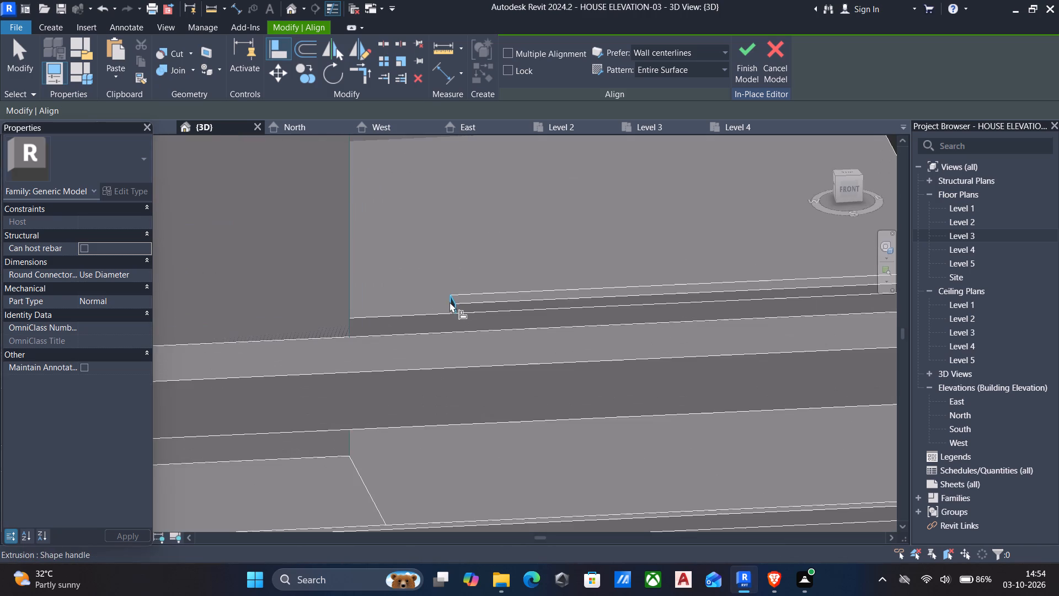
pyautogui.click(450, 302)
pyautogui.scroll(-4, 461, 306)
pyautogui.press('Escape')
pyautogui.scroll(-2, 485, 317)
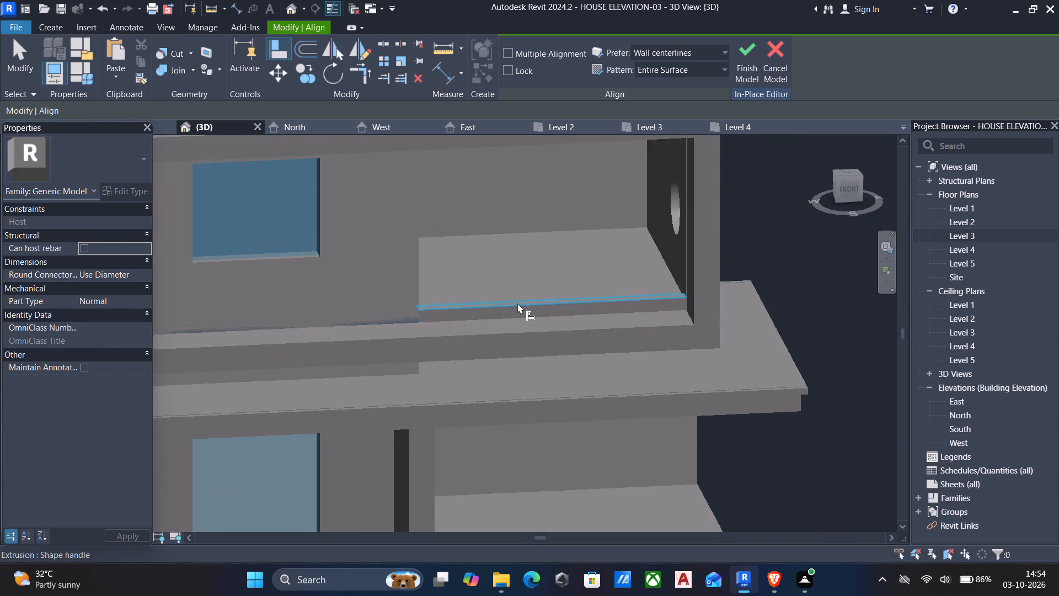
pyautogui.press('Escape')
# Stretch the top face of the balcony's front strip upward to a height of about 11".
pyautogui.click(518, 302)
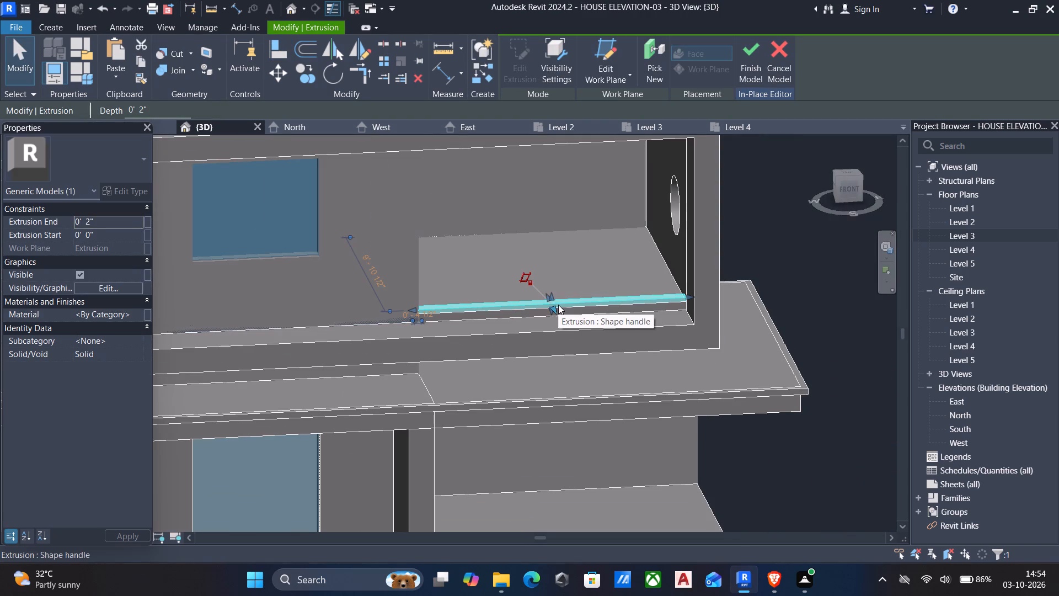
pyautogui.scroll(3, 558, 305)
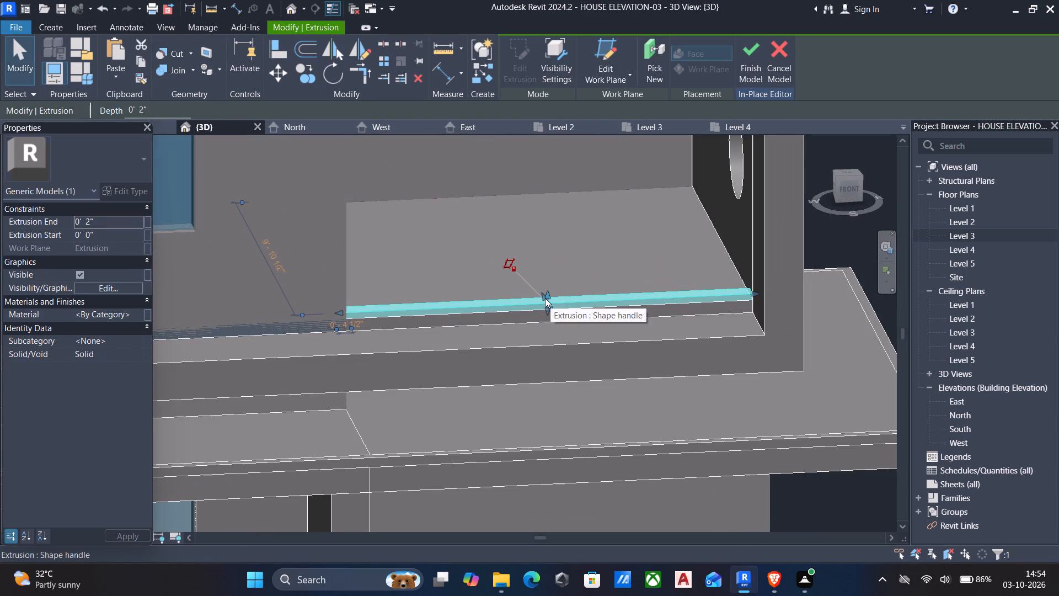
pyautogui.moveTo(545, 297); pyautogui.dragTo(548, 270)
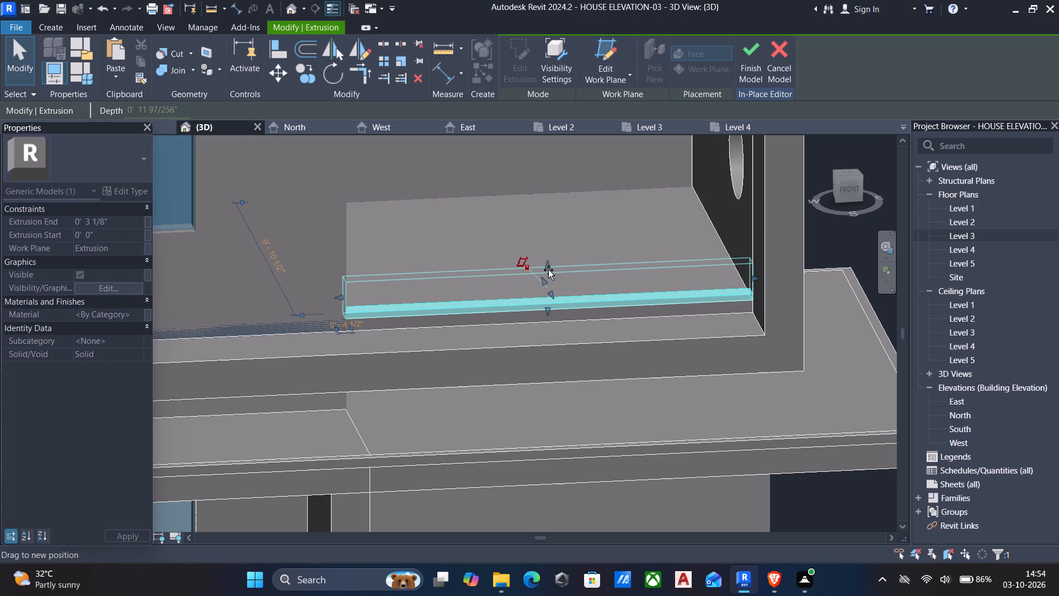
pyautogui.moveTo(548, 270); pyautogui.dragTo(550, 268)
pyautogui.press('Escape')
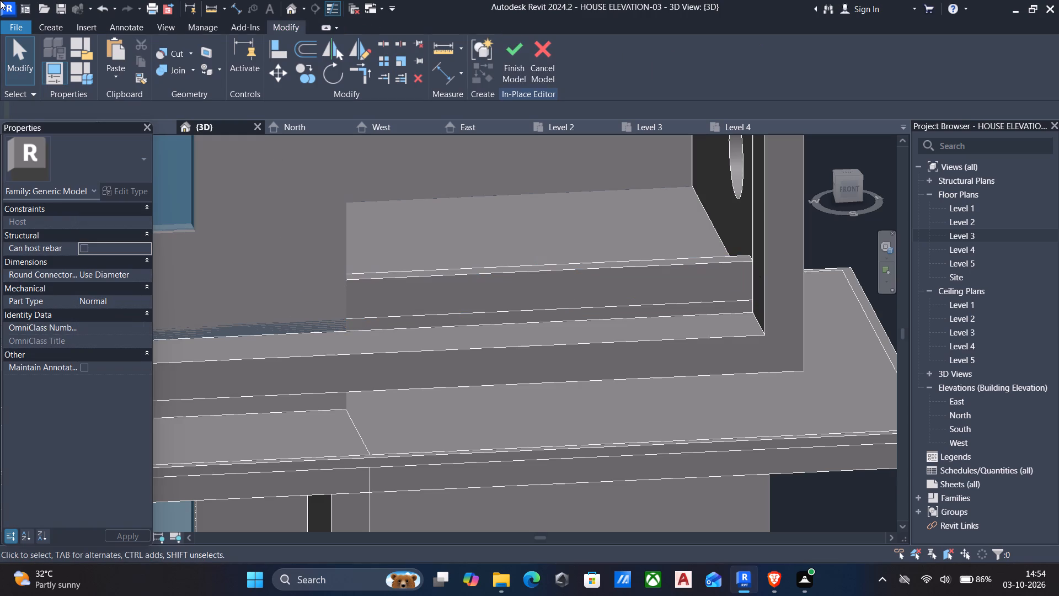
# Start a new in-place extrusion and pick the top face of the balcony's front strip as its work plane.
pyautogui.click(46, 22)
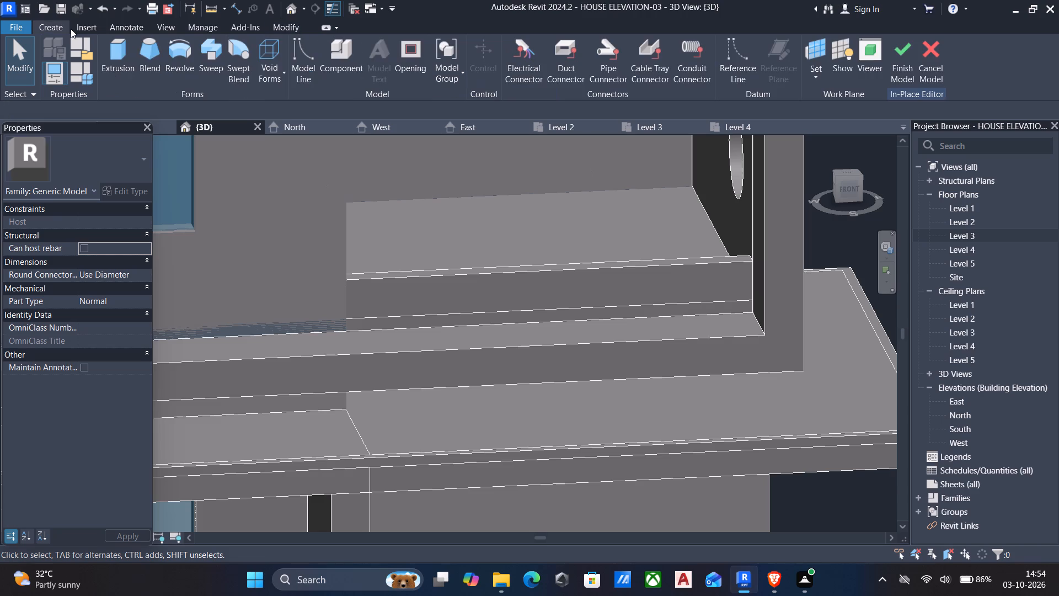
pyautogui.click(122, 54)
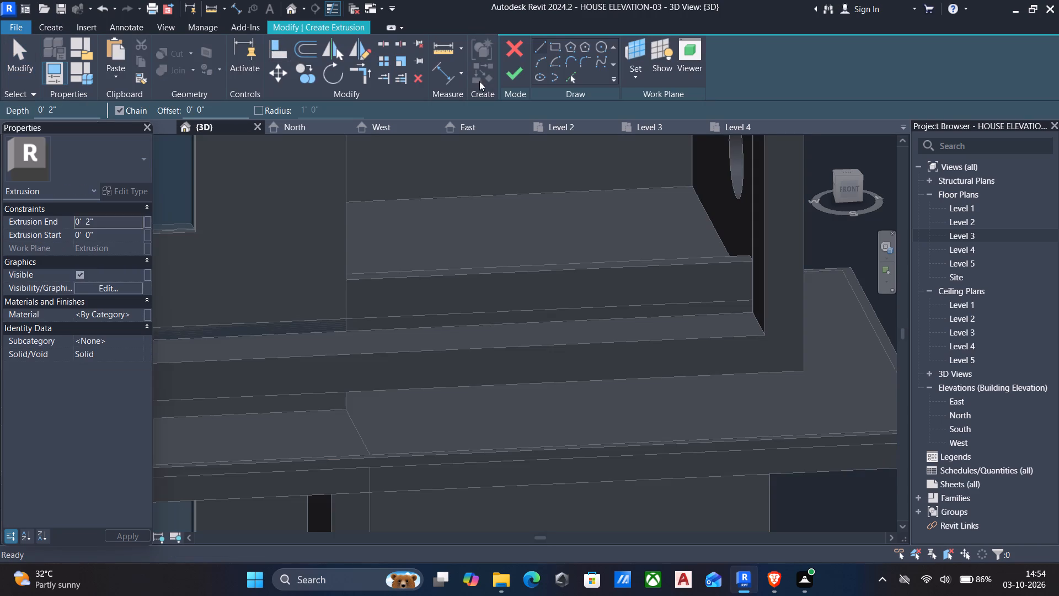
pyautogui.click(611, 81)
pyautogui.click(611, 81)
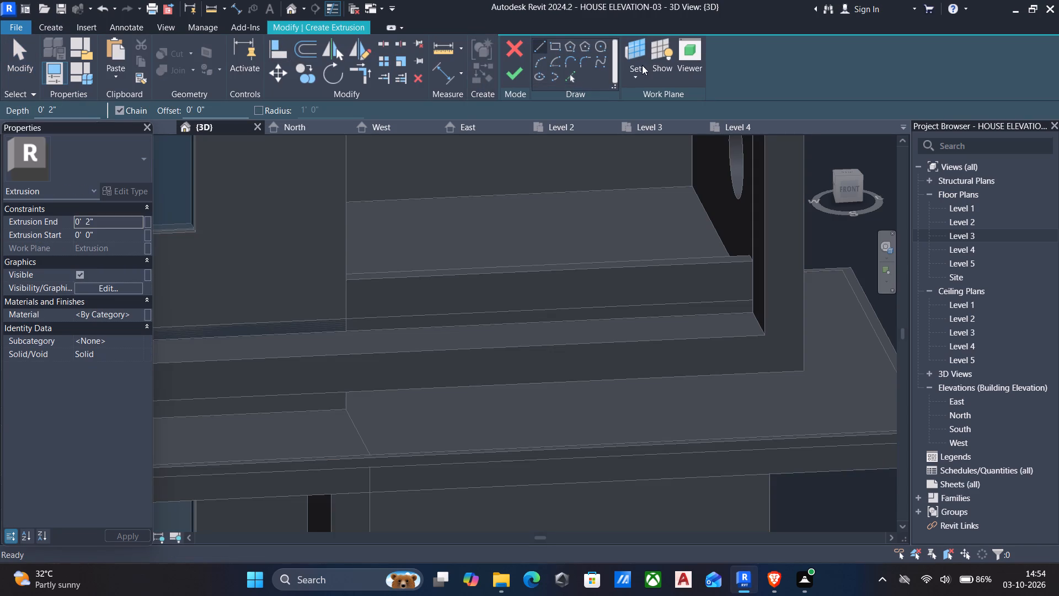
pyautogui.click(642, 65)
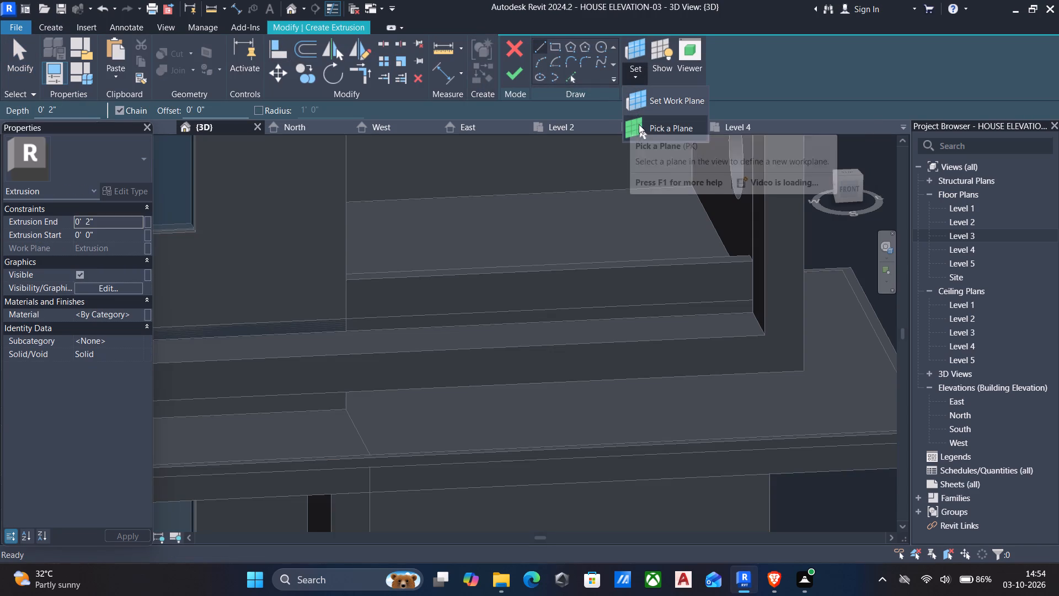
pyautogui.click(663, 129)
pyautogui.click(605, 259)
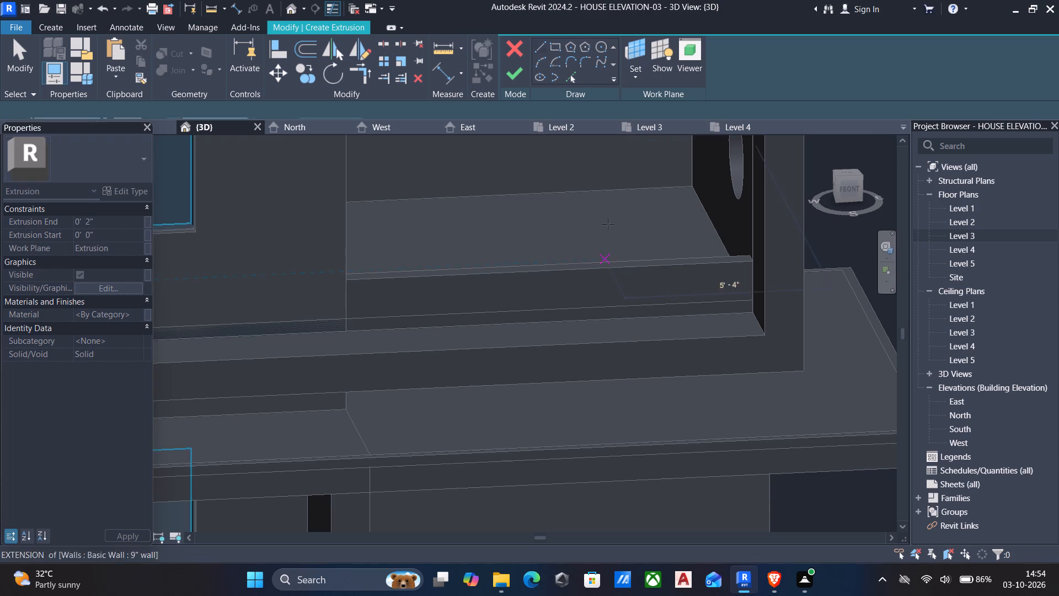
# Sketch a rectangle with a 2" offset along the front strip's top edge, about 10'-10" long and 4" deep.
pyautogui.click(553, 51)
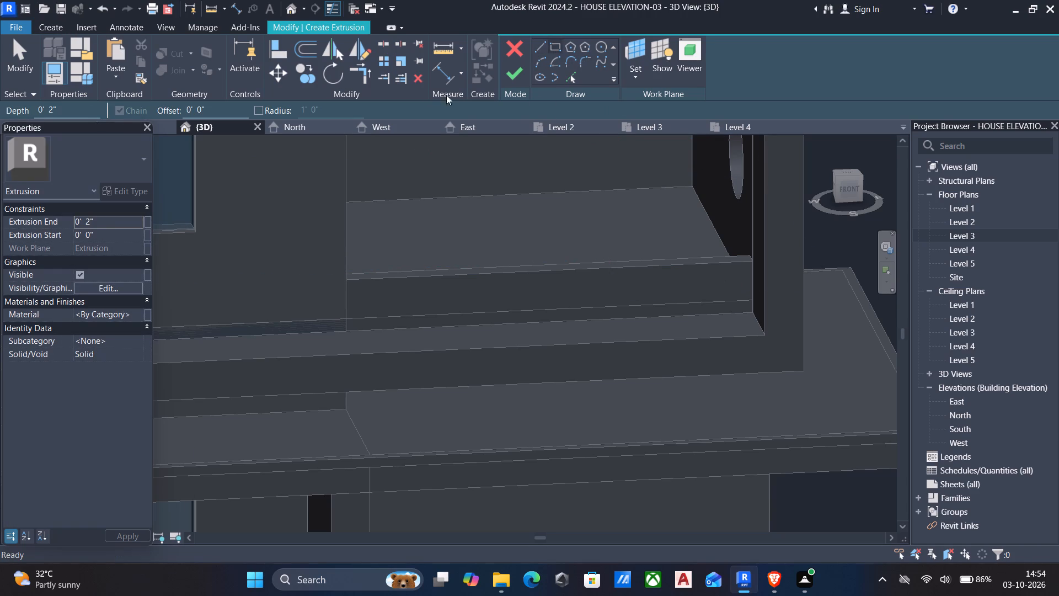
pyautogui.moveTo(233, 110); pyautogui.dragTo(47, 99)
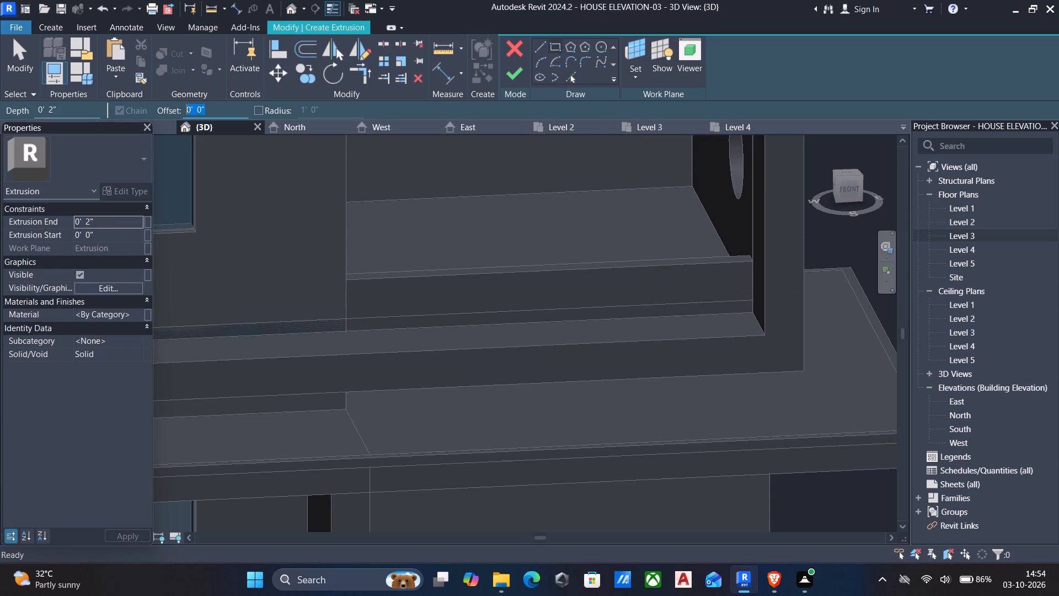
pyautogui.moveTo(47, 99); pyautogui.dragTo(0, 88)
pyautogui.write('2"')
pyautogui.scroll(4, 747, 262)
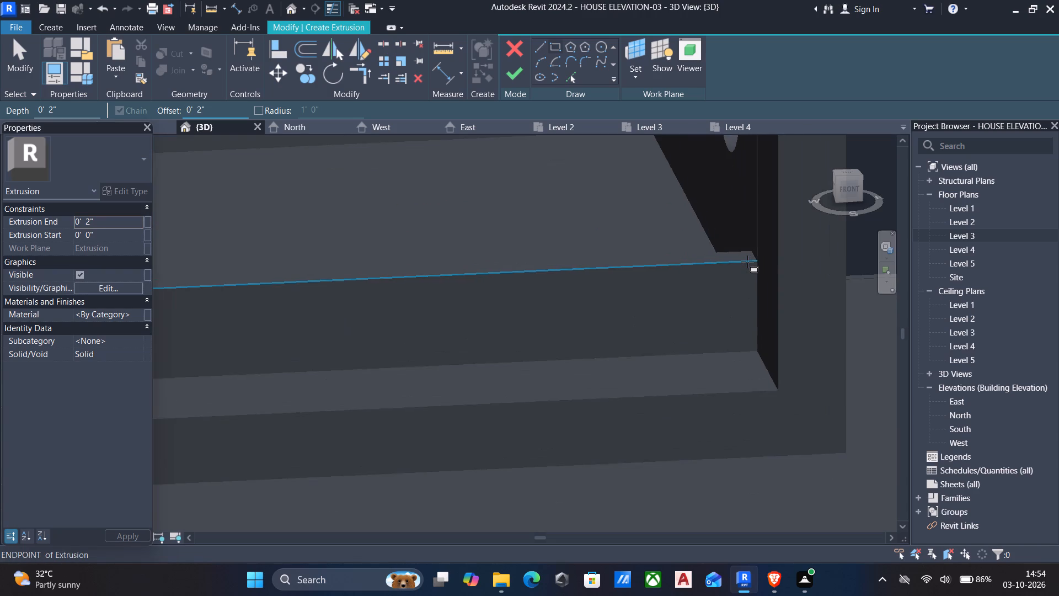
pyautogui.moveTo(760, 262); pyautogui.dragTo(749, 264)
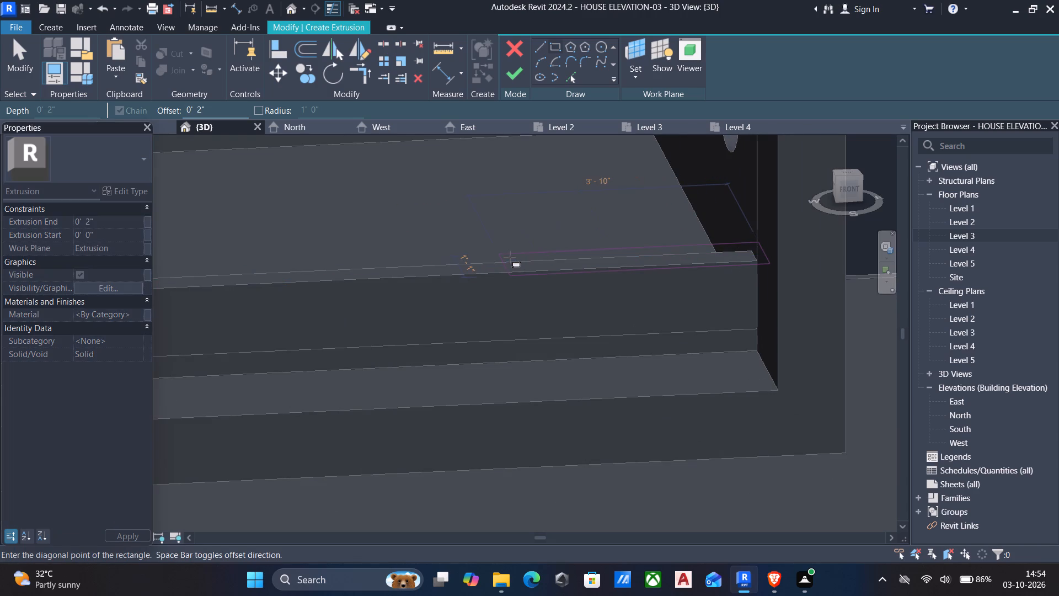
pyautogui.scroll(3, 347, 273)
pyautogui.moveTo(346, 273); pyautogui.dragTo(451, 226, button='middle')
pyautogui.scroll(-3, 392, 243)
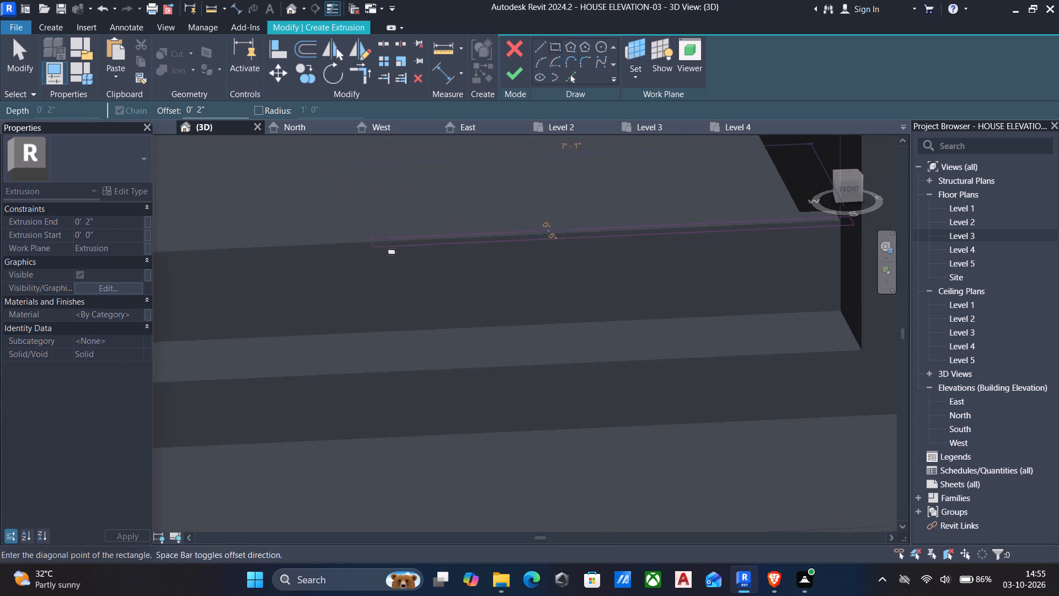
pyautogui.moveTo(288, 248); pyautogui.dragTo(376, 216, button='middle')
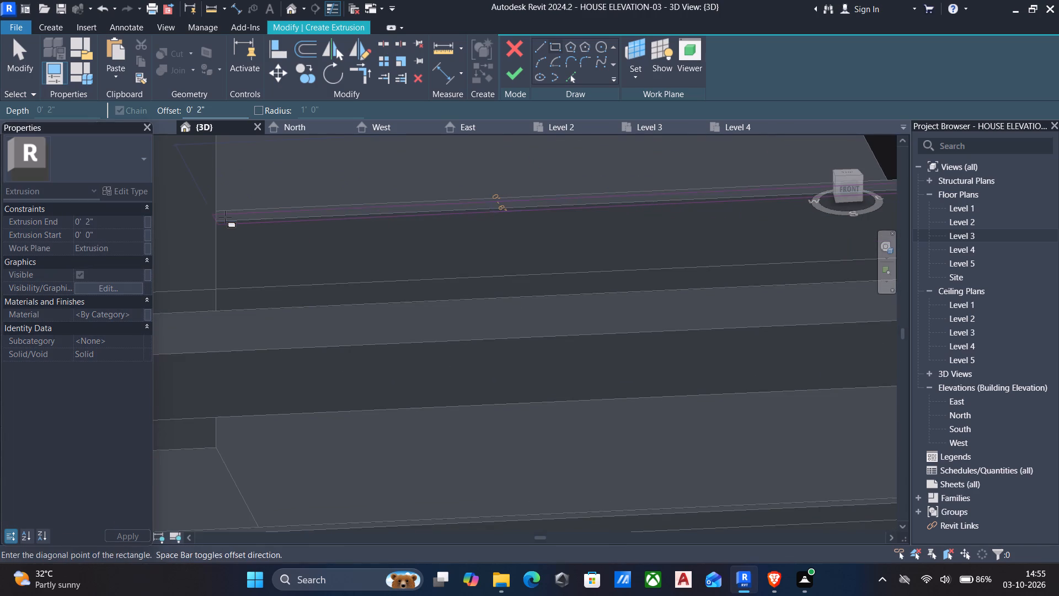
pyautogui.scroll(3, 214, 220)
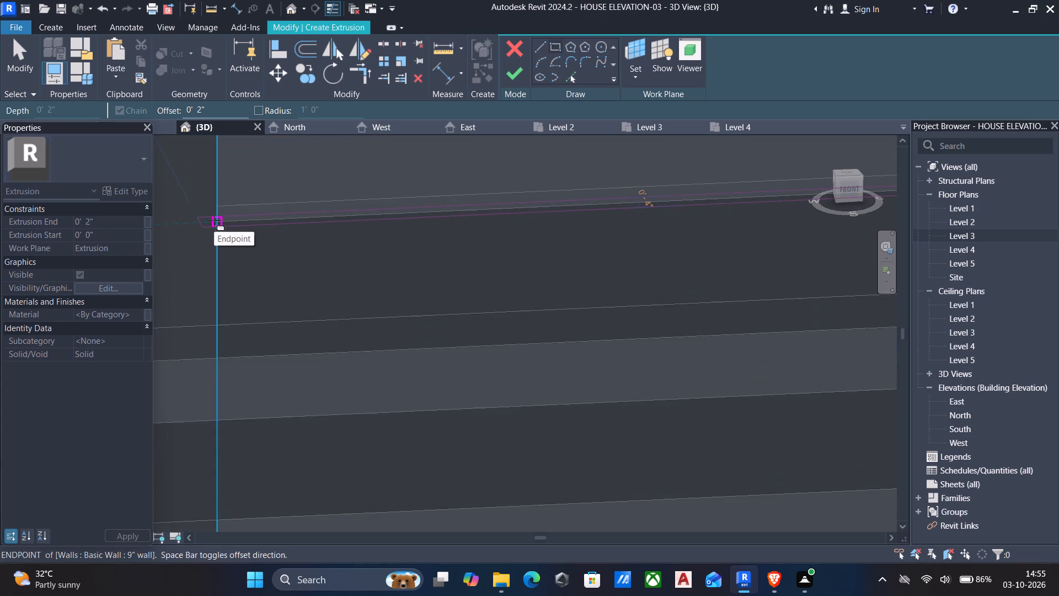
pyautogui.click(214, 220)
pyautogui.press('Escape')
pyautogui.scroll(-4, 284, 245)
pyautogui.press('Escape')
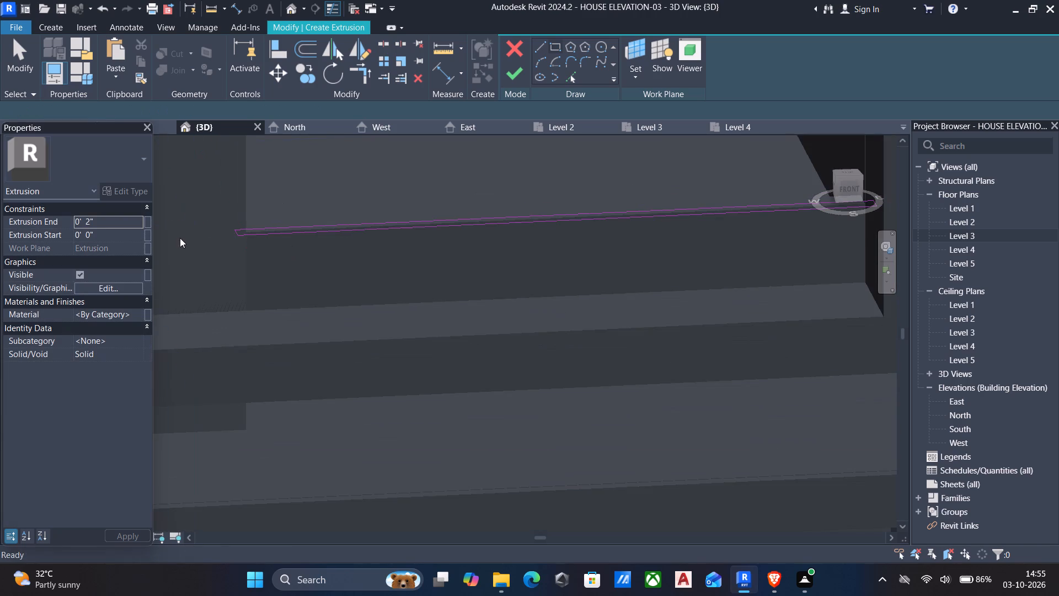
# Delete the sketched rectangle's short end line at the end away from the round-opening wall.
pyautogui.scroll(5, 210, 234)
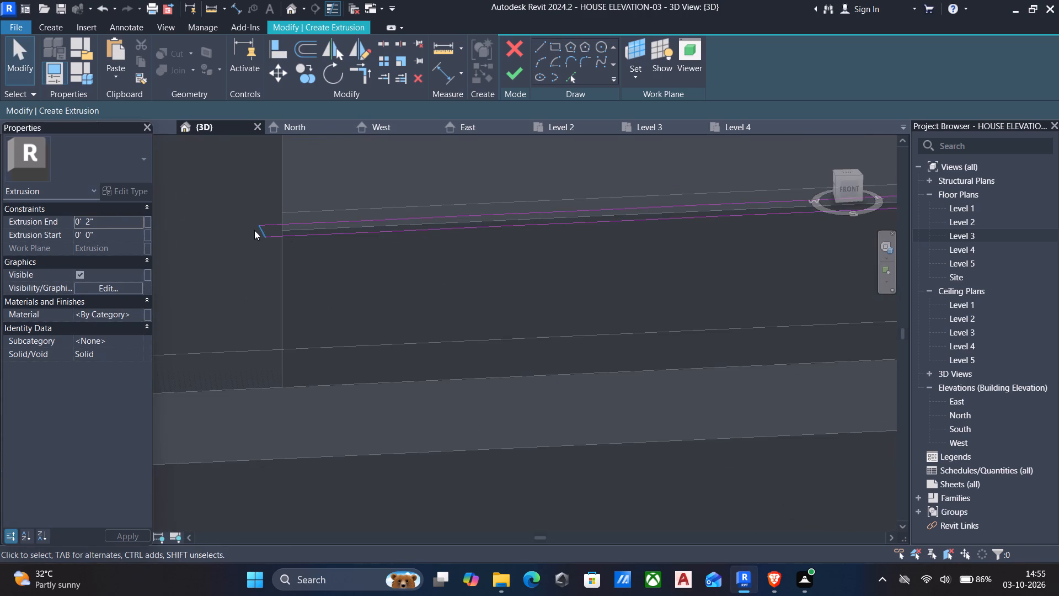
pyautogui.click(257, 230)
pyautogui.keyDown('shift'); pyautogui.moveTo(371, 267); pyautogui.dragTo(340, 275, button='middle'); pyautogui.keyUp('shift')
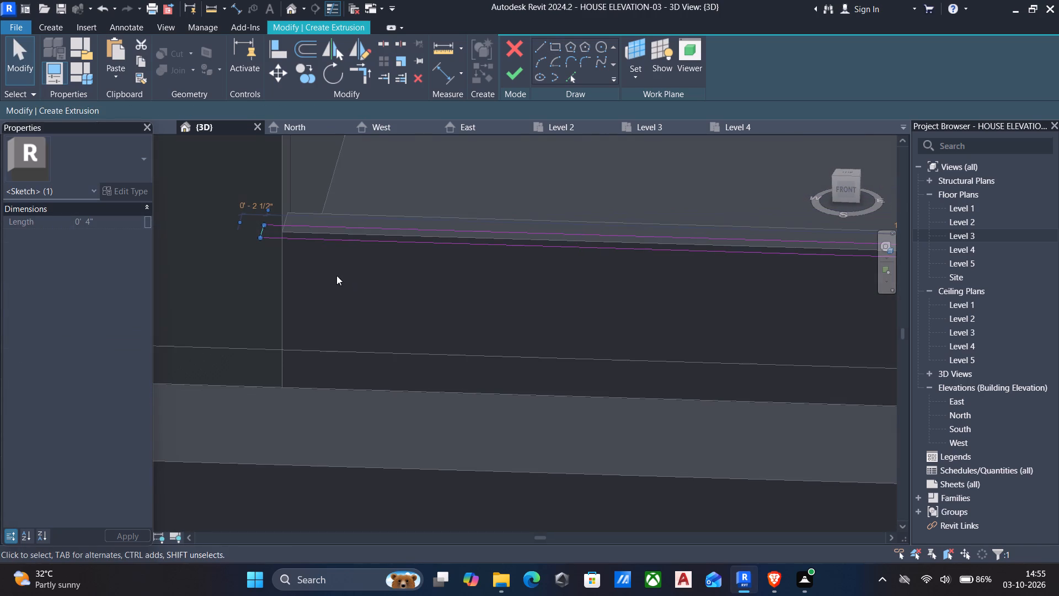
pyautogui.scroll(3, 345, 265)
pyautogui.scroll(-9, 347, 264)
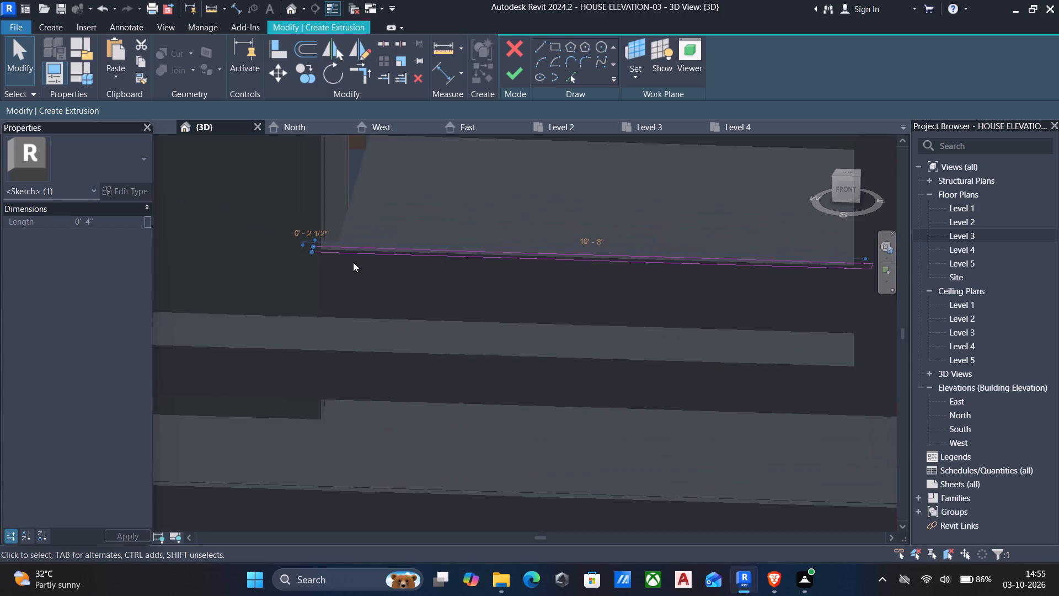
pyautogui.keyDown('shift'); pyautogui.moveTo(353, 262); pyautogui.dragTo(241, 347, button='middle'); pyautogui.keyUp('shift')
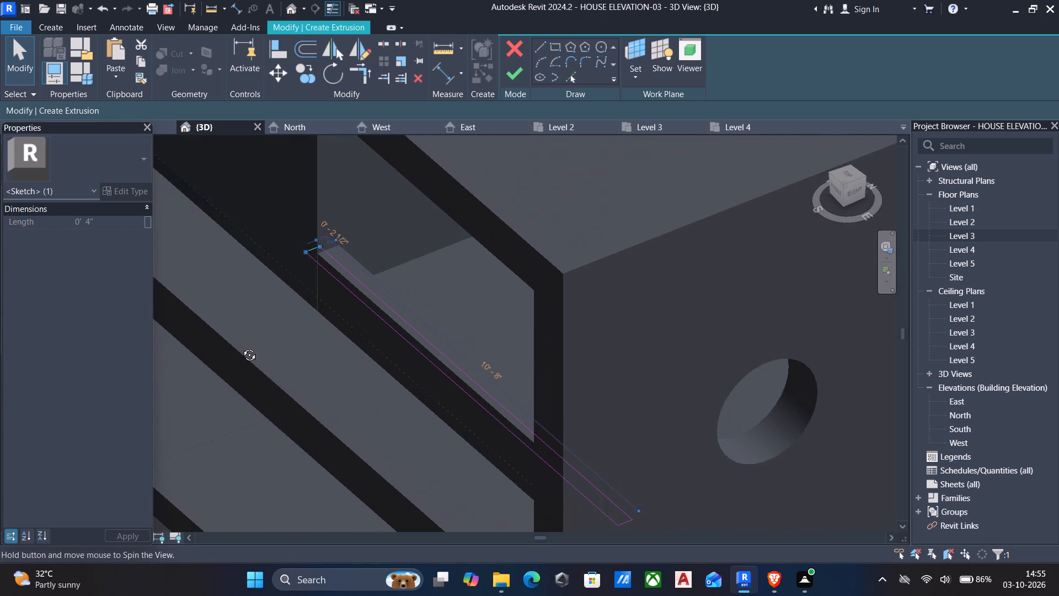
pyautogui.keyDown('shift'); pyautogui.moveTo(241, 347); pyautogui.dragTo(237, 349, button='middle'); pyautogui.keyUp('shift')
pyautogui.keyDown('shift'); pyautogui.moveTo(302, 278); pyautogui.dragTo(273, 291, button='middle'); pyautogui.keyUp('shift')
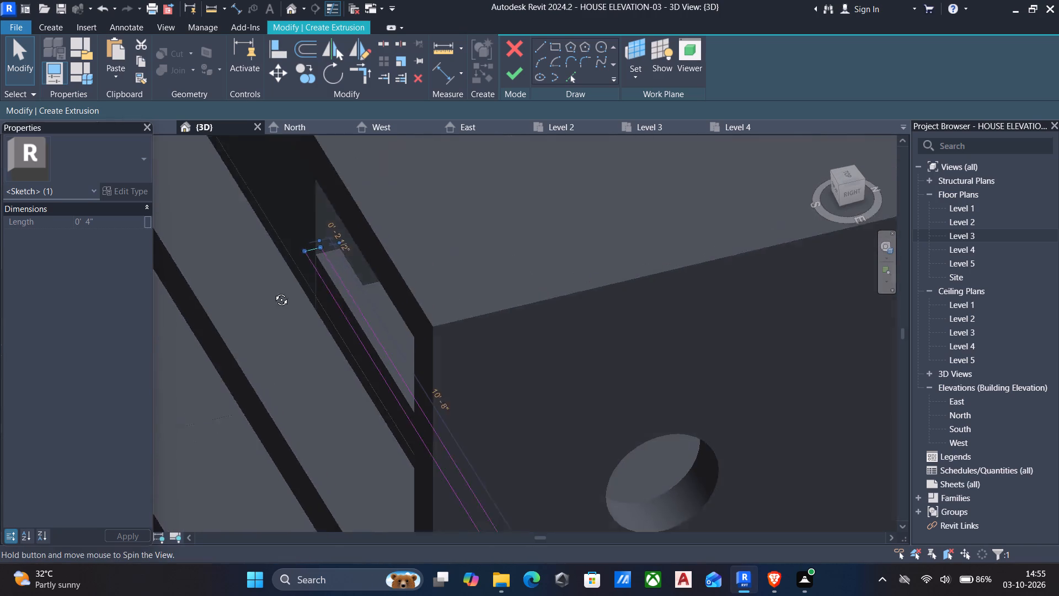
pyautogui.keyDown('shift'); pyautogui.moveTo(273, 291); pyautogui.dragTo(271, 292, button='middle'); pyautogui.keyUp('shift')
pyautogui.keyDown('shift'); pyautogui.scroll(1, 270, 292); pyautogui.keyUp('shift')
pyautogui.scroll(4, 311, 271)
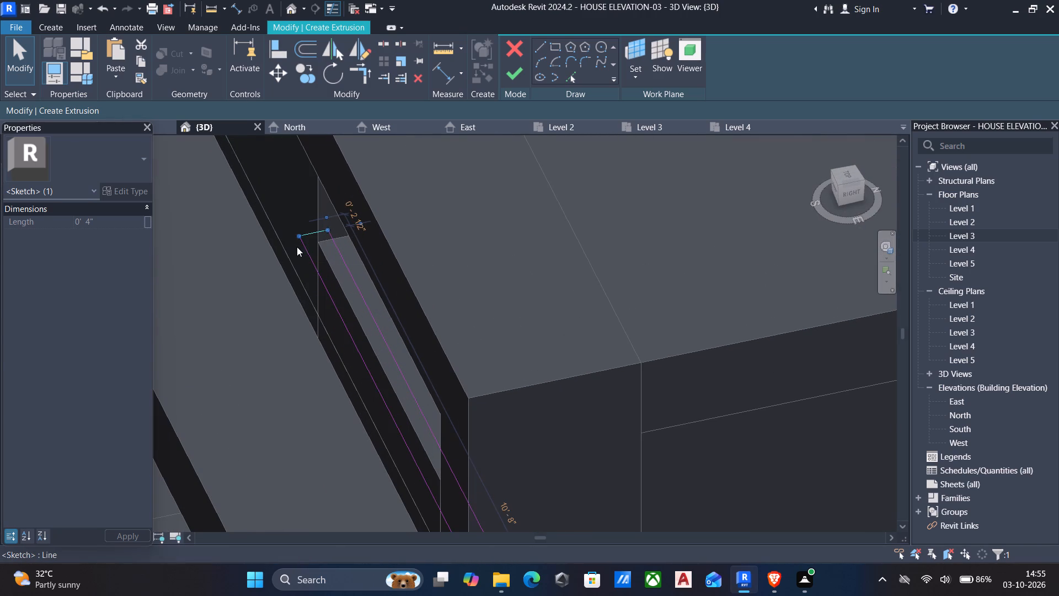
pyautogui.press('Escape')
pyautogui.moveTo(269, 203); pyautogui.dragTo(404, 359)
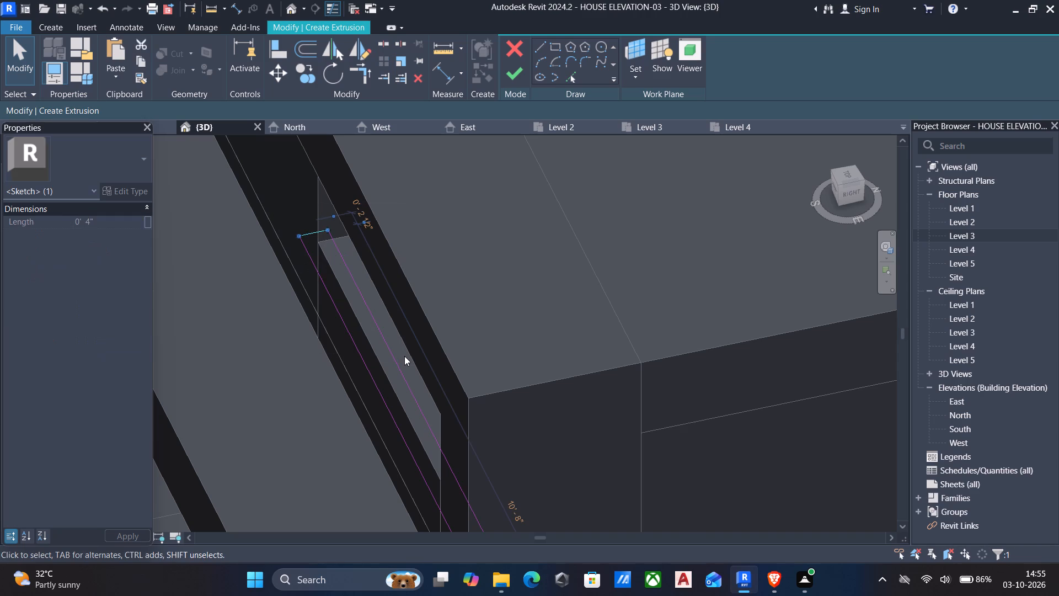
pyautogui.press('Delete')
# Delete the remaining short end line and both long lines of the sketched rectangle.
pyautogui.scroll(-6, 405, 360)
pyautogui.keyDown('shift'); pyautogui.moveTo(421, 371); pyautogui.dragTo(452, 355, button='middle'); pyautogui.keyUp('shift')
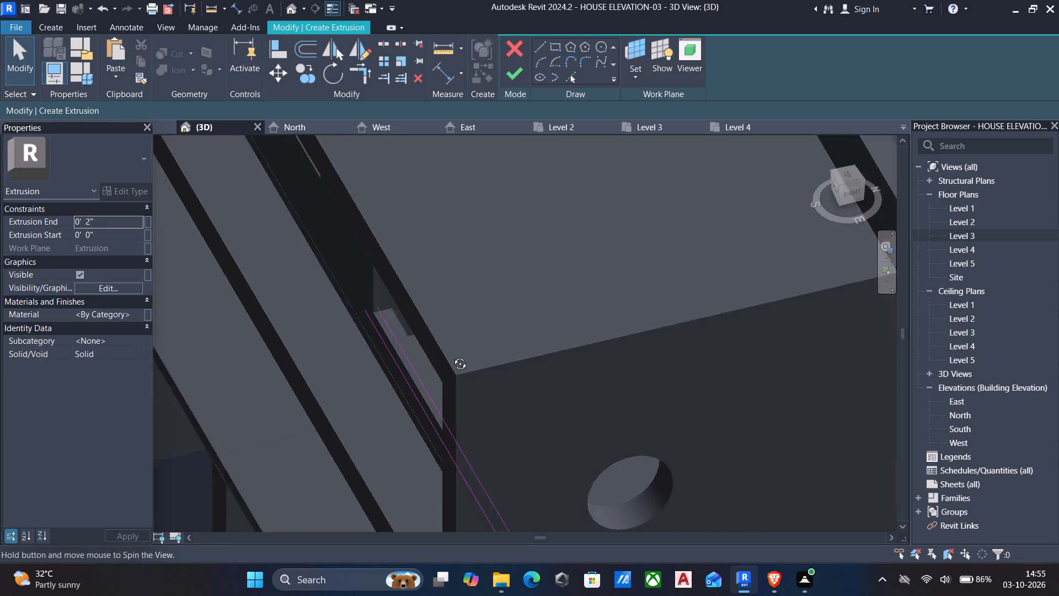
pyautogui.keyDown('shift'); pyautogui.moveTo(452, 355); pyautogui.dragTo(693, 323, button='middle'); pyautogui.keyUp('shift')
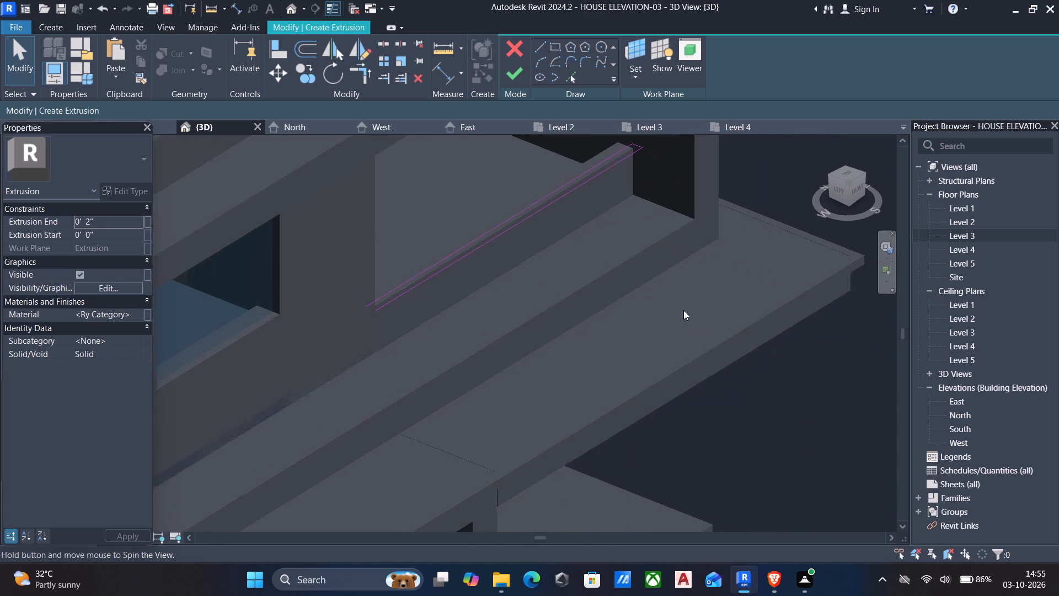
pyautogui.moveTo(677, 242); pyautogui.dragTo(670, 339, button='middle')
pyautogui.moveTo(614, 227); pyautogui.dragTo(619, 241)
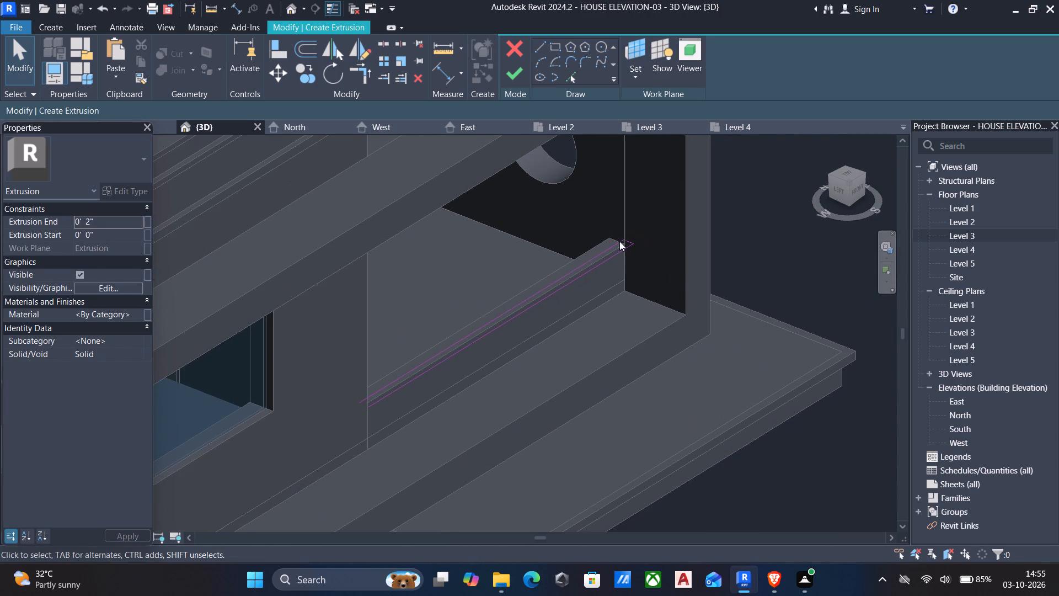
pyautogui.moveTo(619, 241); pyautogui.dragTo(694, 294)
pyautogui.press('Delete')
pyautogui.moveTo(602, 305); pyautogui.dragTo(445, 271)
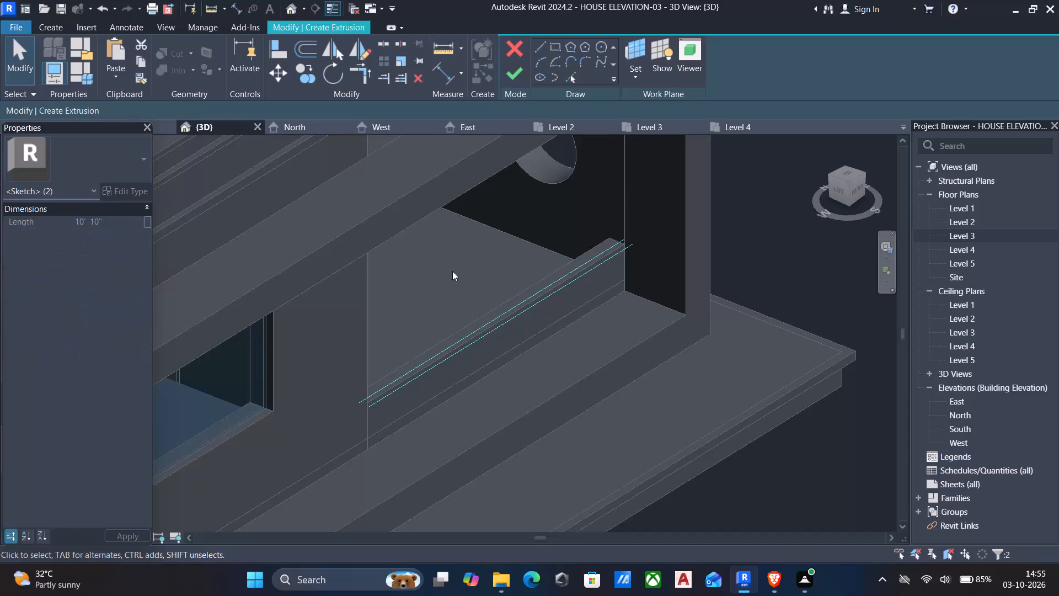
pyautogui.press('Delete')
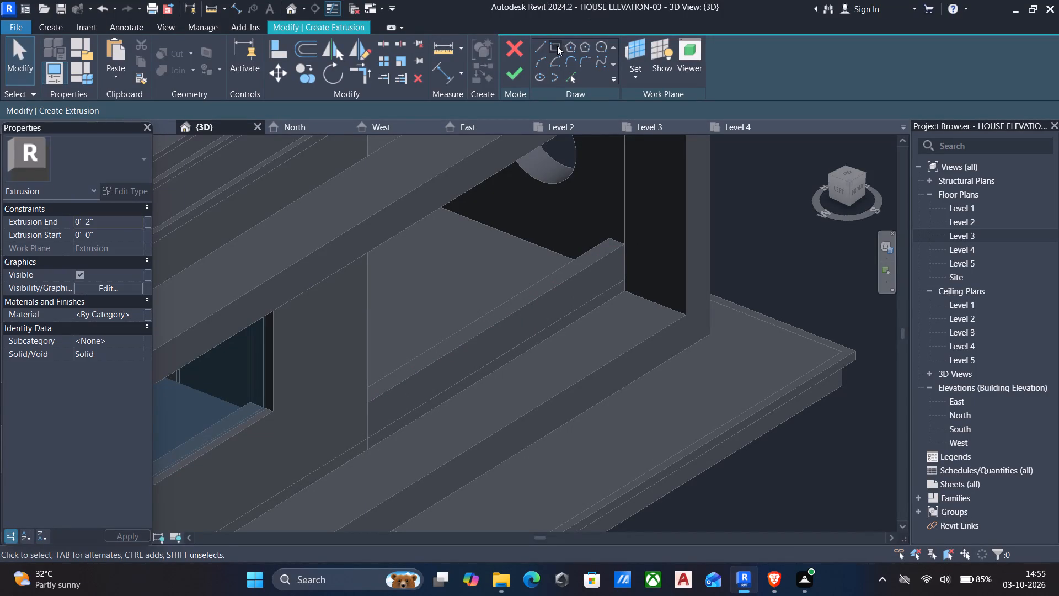
# Sketch a rectangle offset 2" outside the front strip's top face corner to corner, about 10'-10" long and 10" deep.
pyautogui.click(557, 46)
pyautogui.scroll(4, 599, 219)
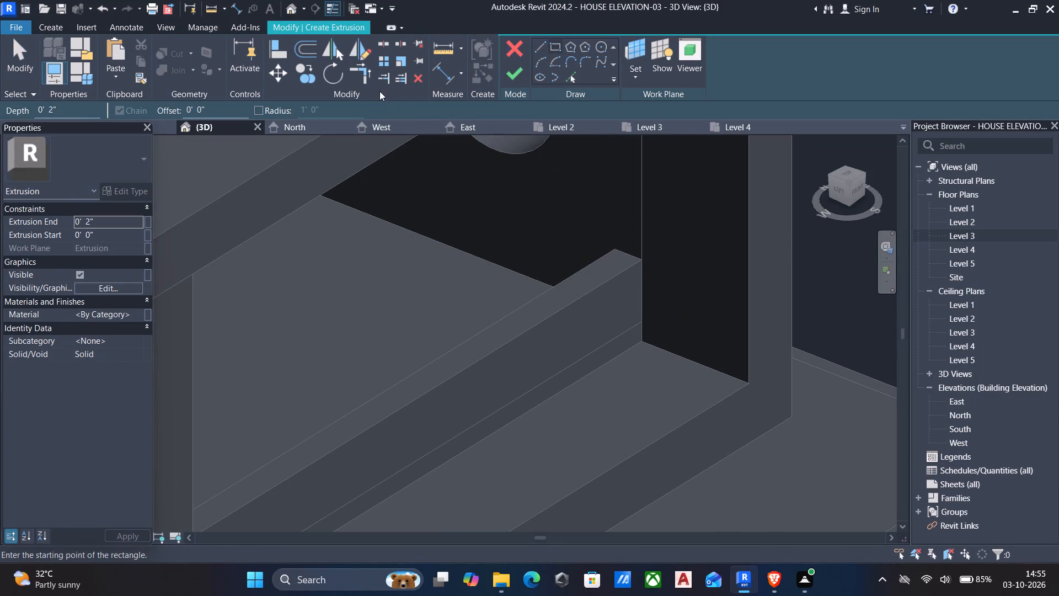
pyautogui.moveTo(214, 104); pyautogui.dragTo(0, 93)
pyautogui.press('2')
pyautogui.hotkey('shift', '"')
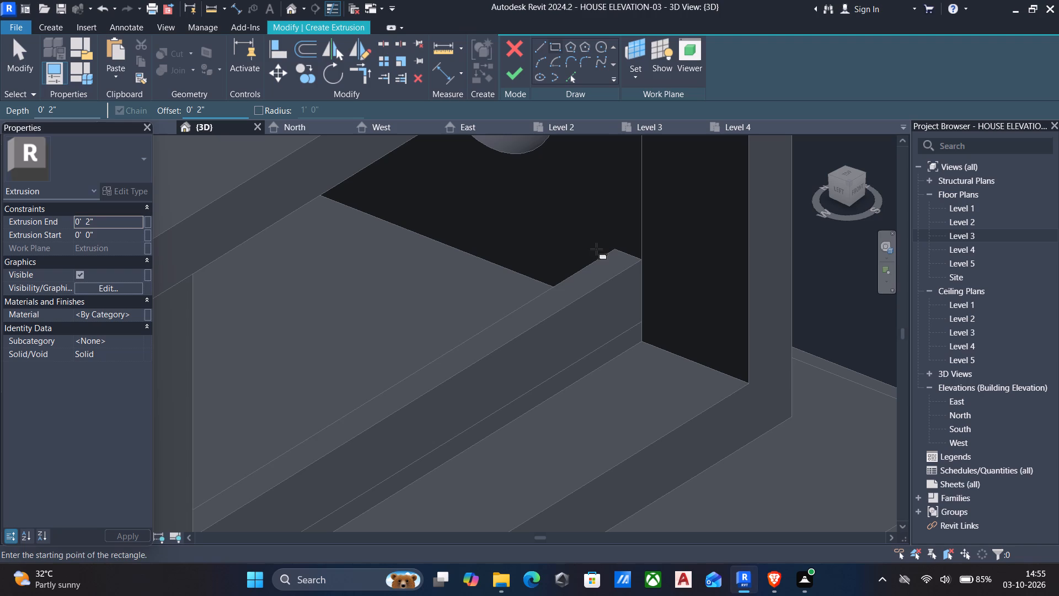
pyautogui.click(611, 250)
pyautogui.moveTo(595, 308); pyautogui.dragTo(696, 215, button='middle')
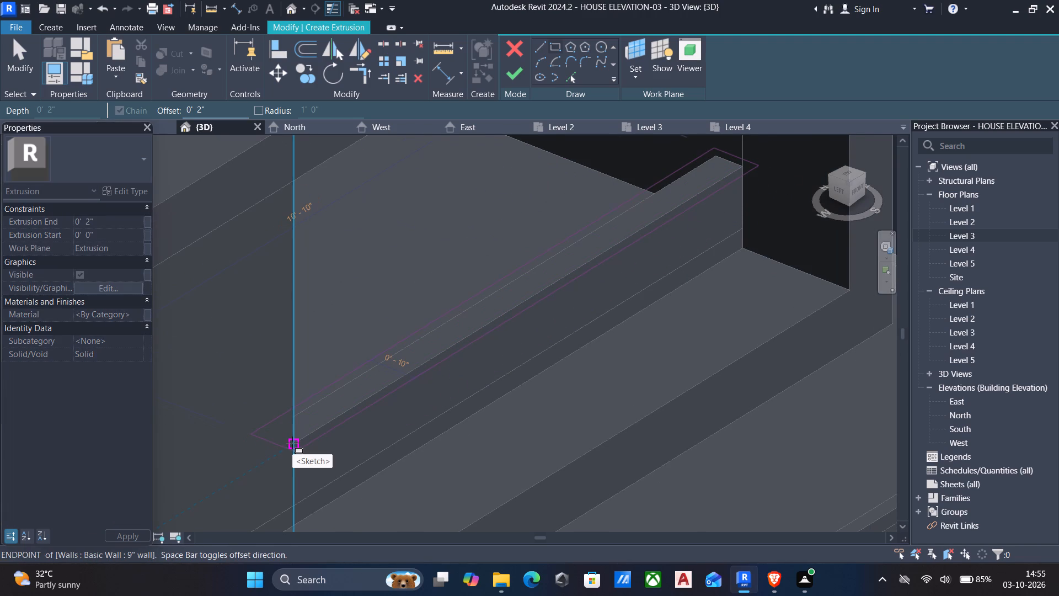
pyautogui.click(292, 443)
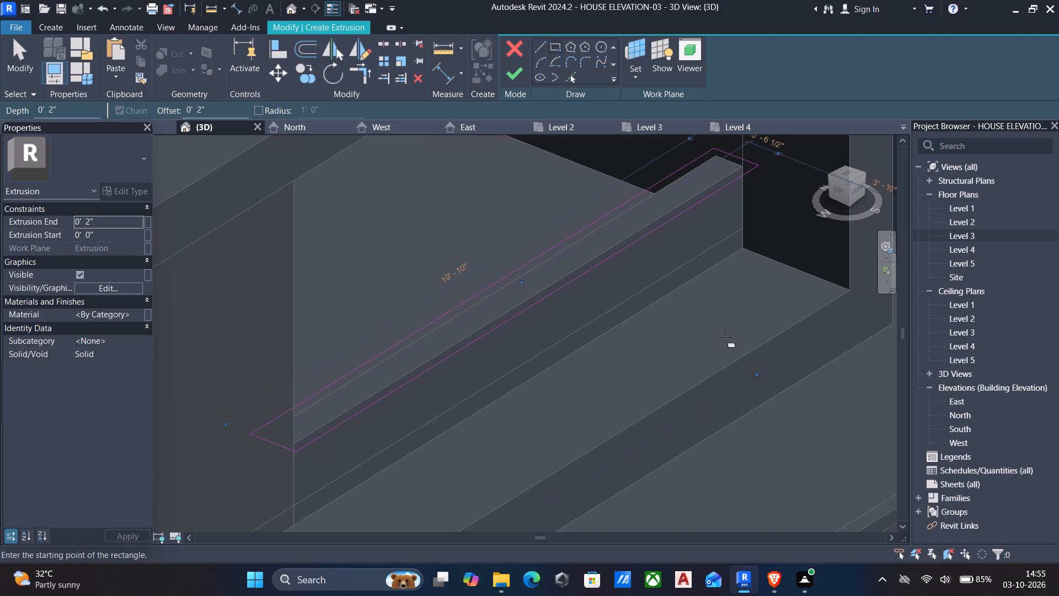
pyautogui.press('Escape')
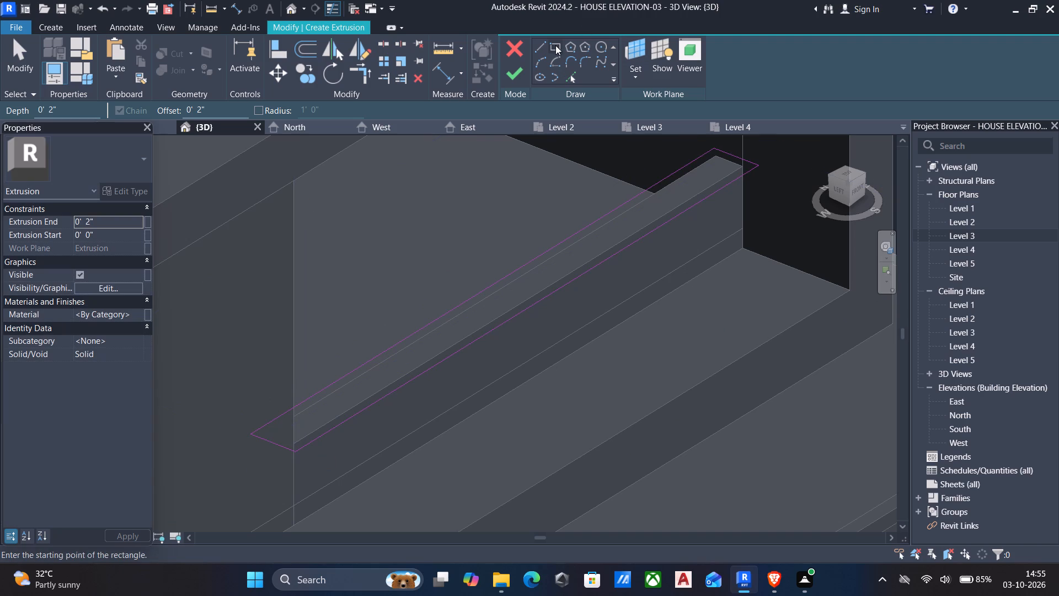
# Sketch an inner rectangle offset 2" inside the cap outline, about 10'-6" long and 6" deep, and finish the extrusion sketch.
pyautogui.click(557, 45)
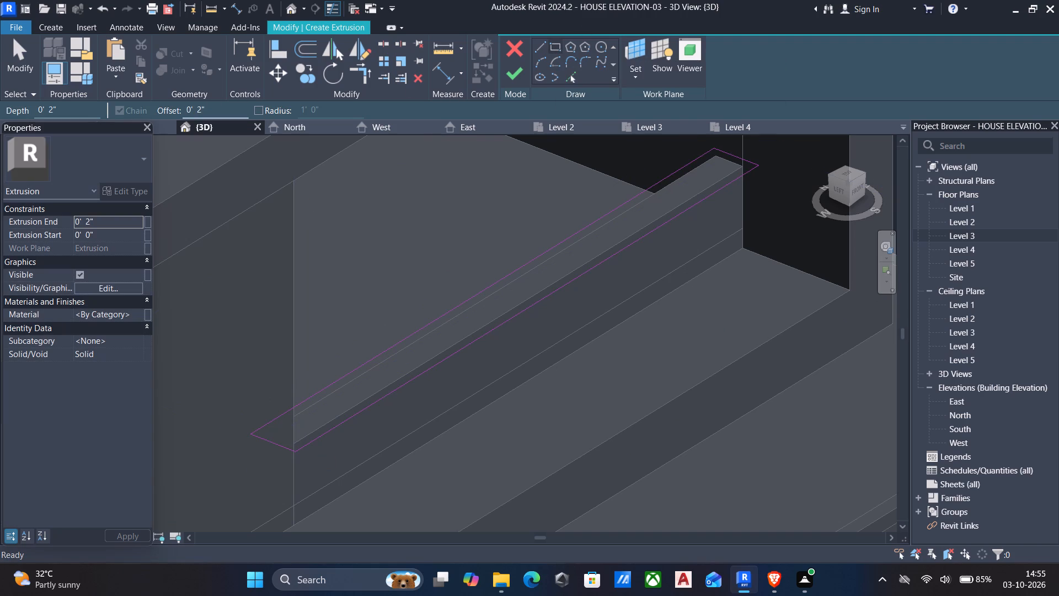
pyautogui.moveTo(209, 108); pyautogui.dragTo(115, 113)
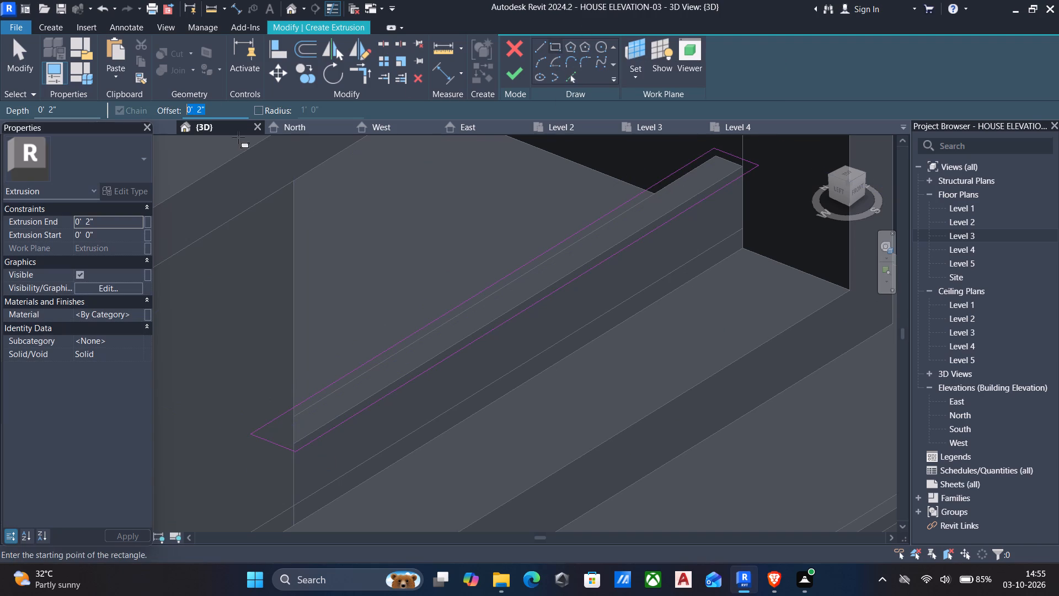
pyautogui.click(230, 111)
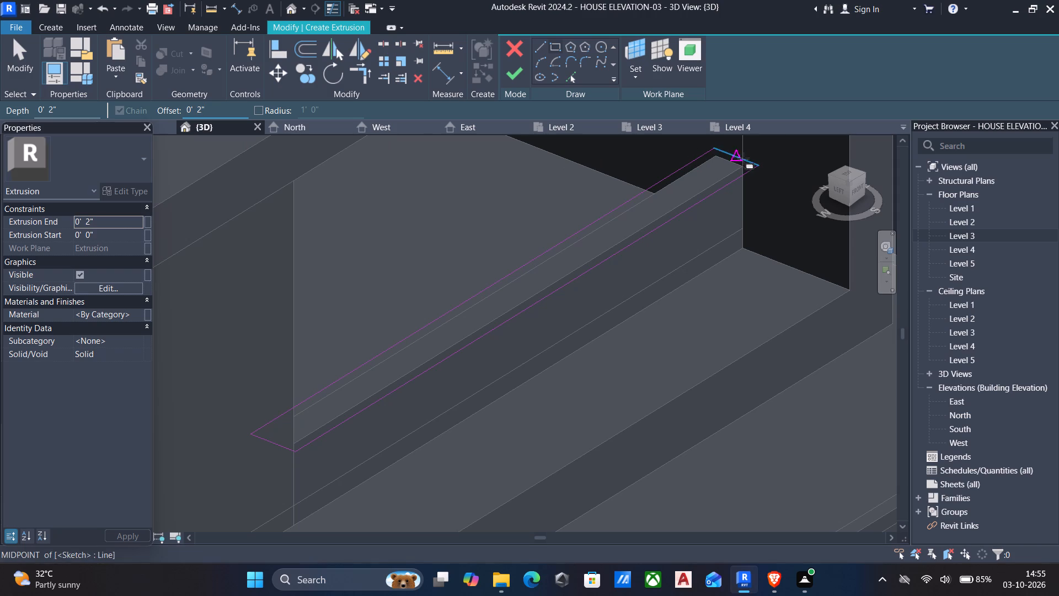
pyautogui.click(757, 166)
pyautogui.press('space')
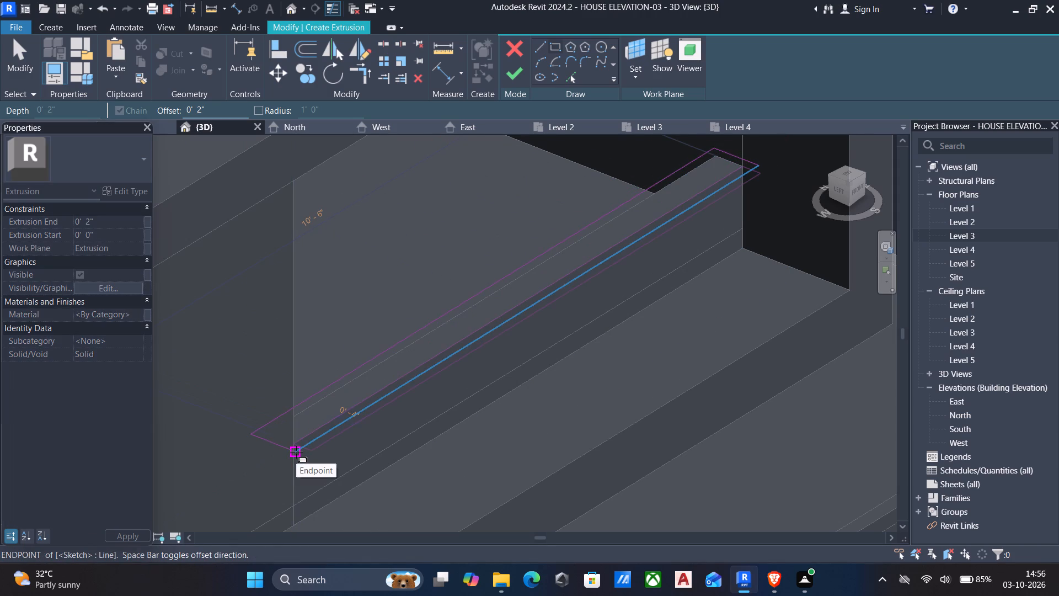
pyautogui.press('space')
pyautogui.press('space')
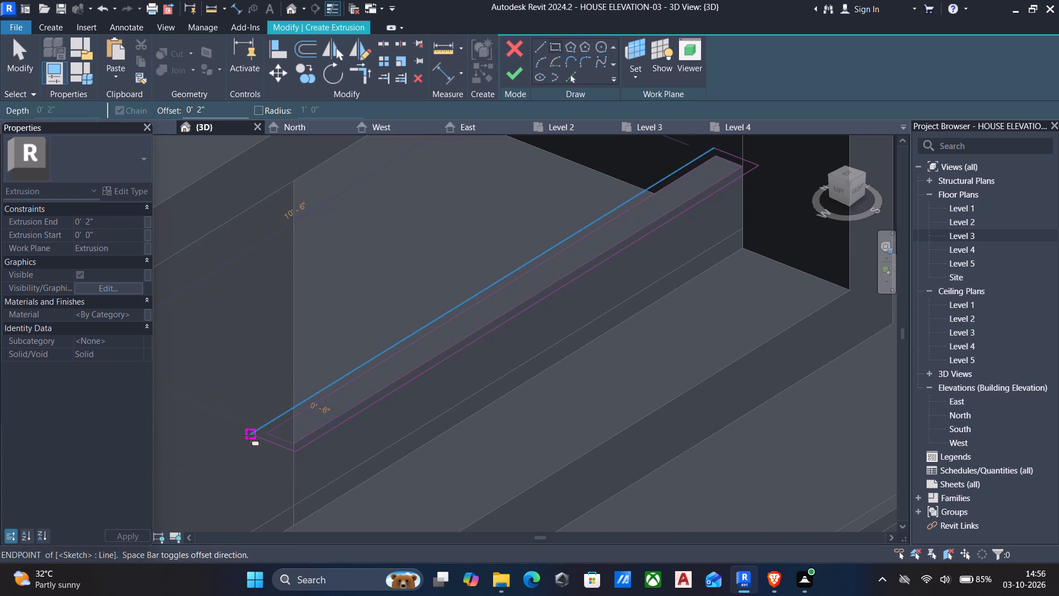
pyautogui.click(249, 435)
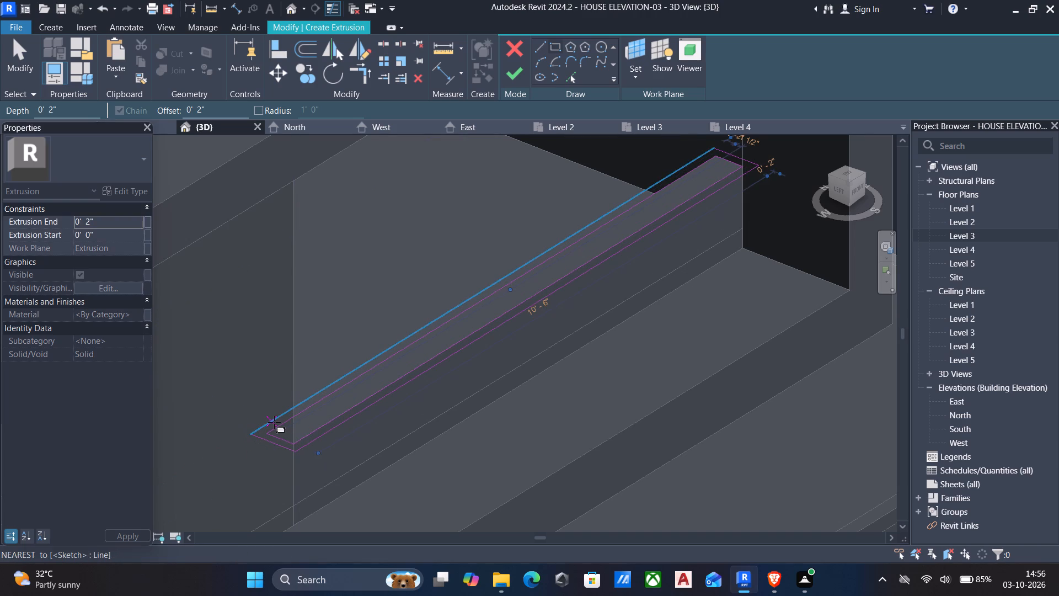
pyautogui.press('Escape')
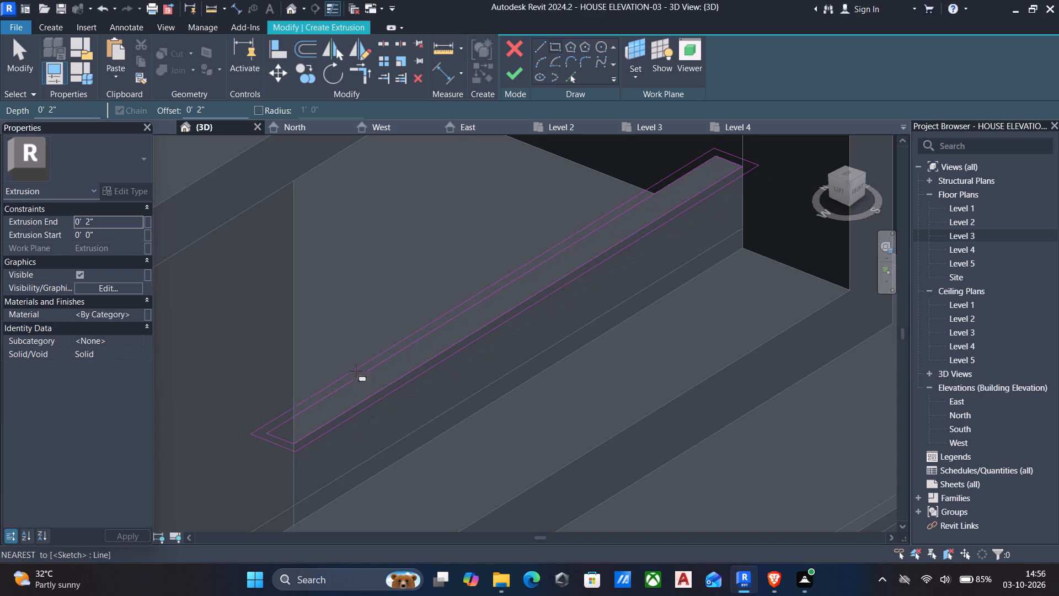
pyautogui.click(510, 73)
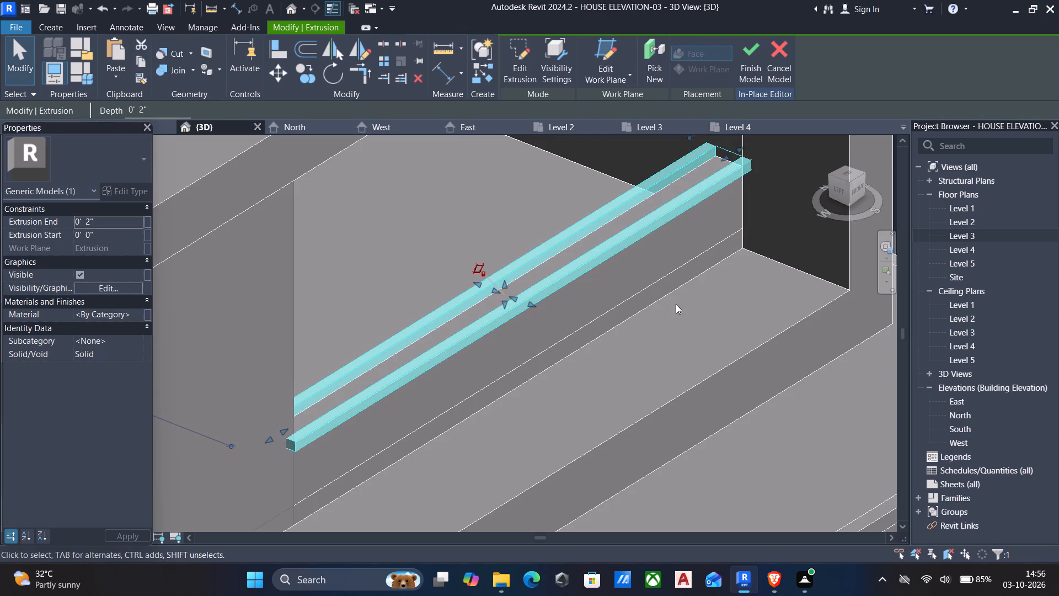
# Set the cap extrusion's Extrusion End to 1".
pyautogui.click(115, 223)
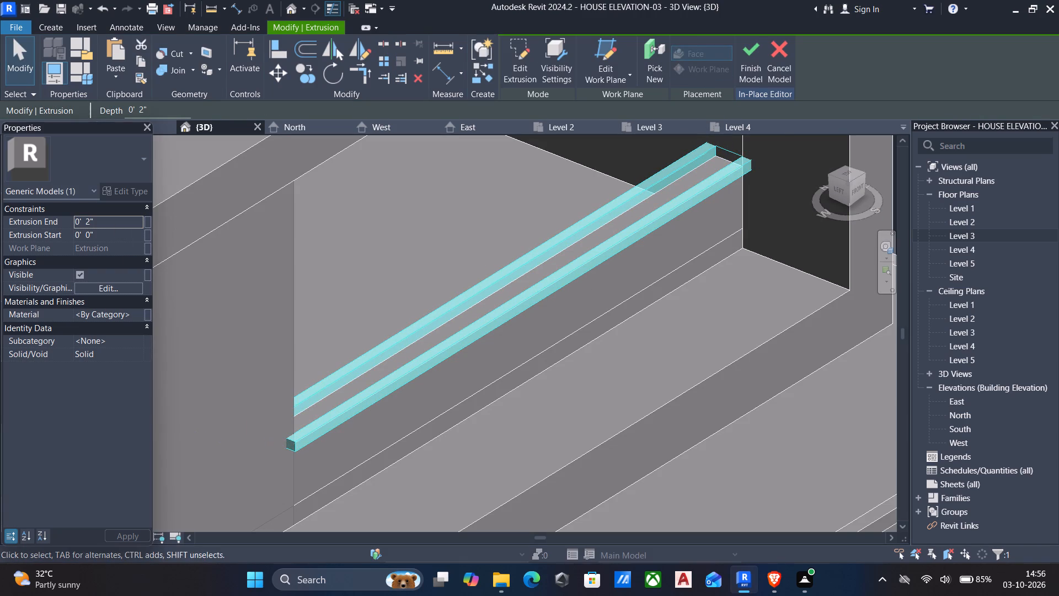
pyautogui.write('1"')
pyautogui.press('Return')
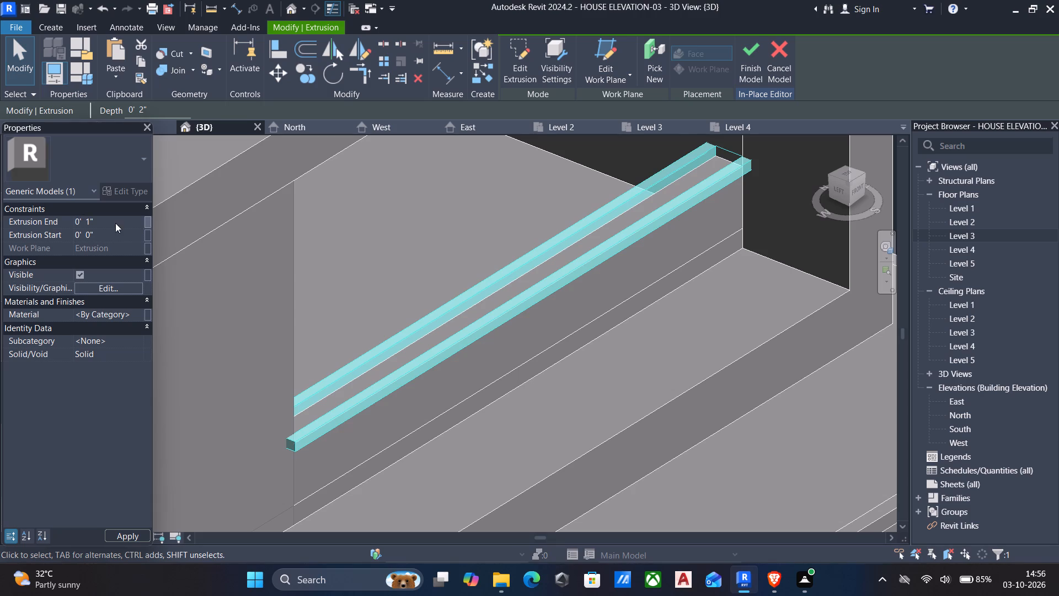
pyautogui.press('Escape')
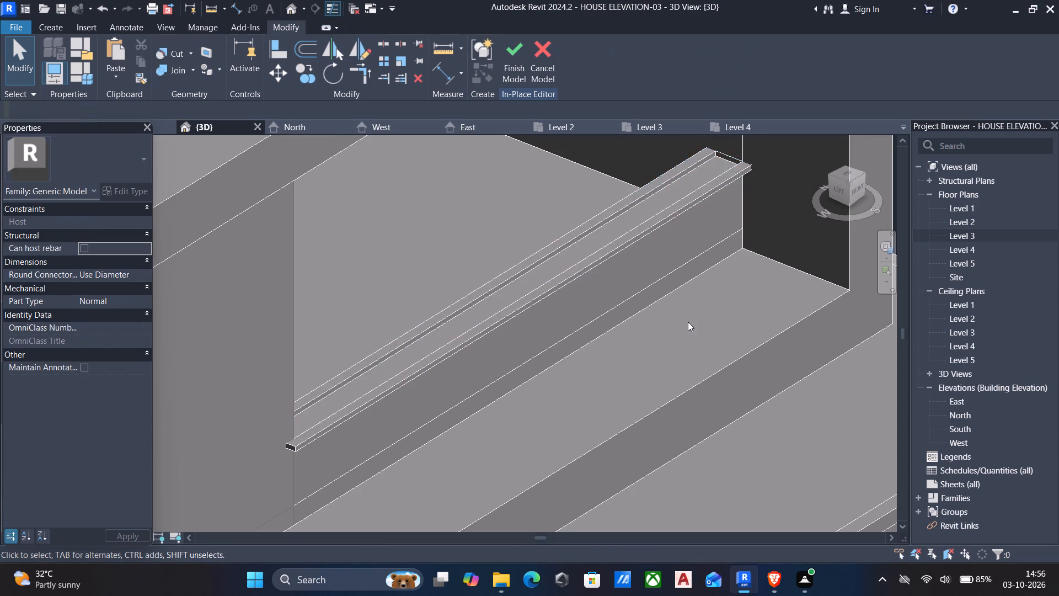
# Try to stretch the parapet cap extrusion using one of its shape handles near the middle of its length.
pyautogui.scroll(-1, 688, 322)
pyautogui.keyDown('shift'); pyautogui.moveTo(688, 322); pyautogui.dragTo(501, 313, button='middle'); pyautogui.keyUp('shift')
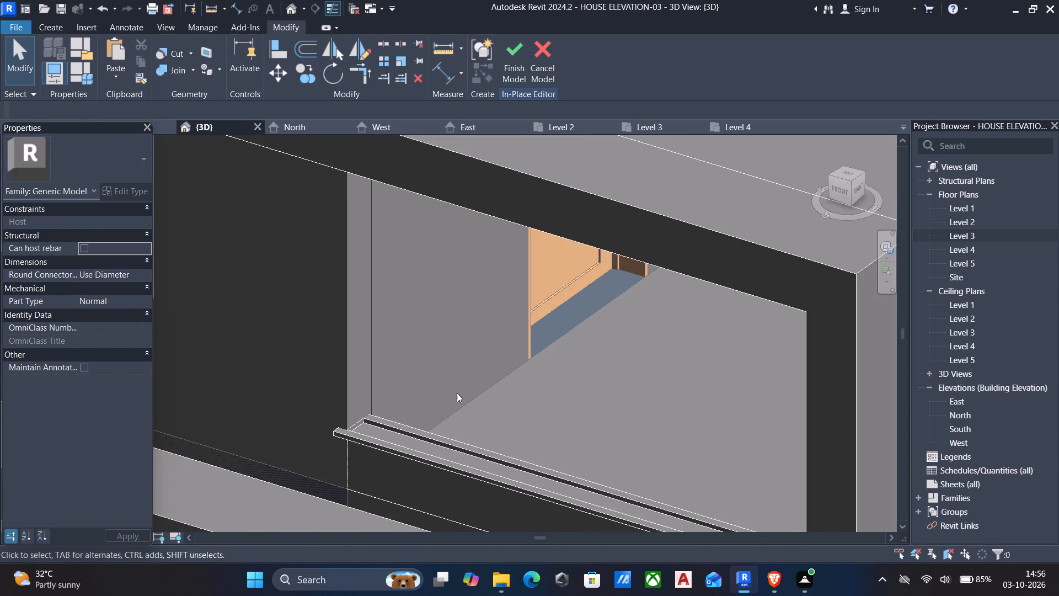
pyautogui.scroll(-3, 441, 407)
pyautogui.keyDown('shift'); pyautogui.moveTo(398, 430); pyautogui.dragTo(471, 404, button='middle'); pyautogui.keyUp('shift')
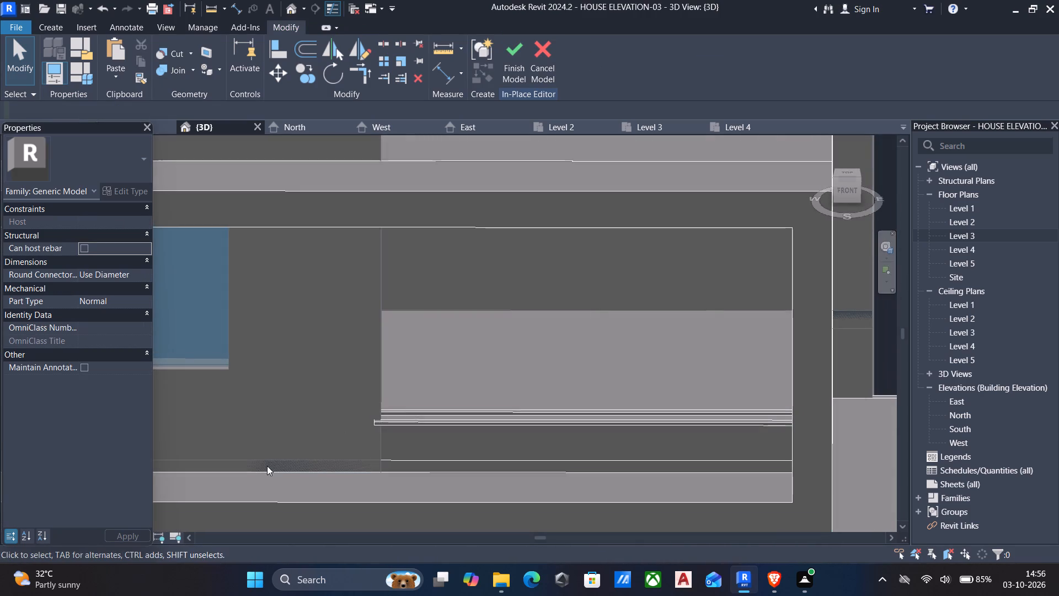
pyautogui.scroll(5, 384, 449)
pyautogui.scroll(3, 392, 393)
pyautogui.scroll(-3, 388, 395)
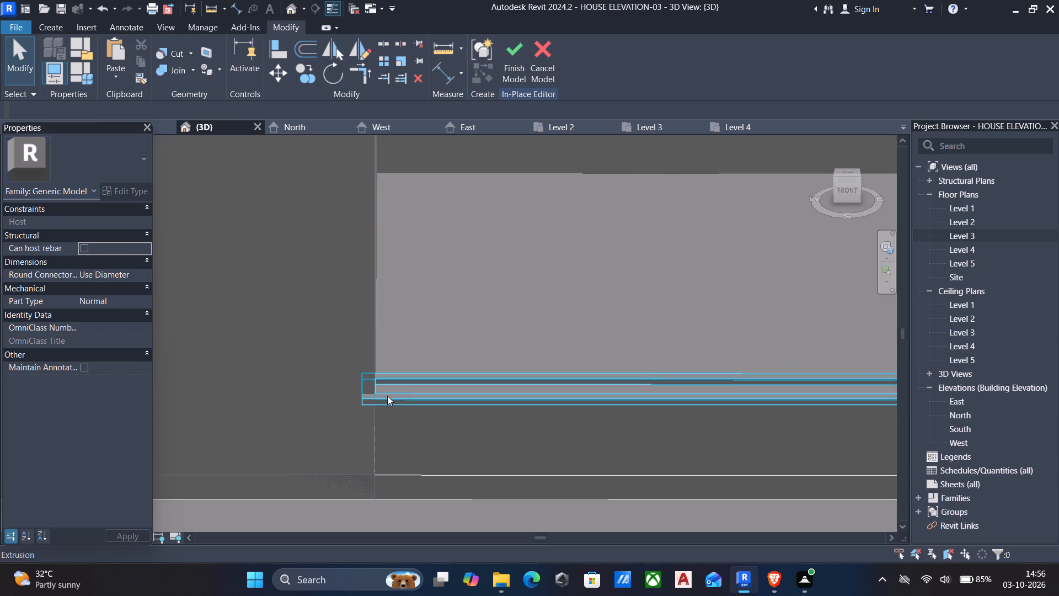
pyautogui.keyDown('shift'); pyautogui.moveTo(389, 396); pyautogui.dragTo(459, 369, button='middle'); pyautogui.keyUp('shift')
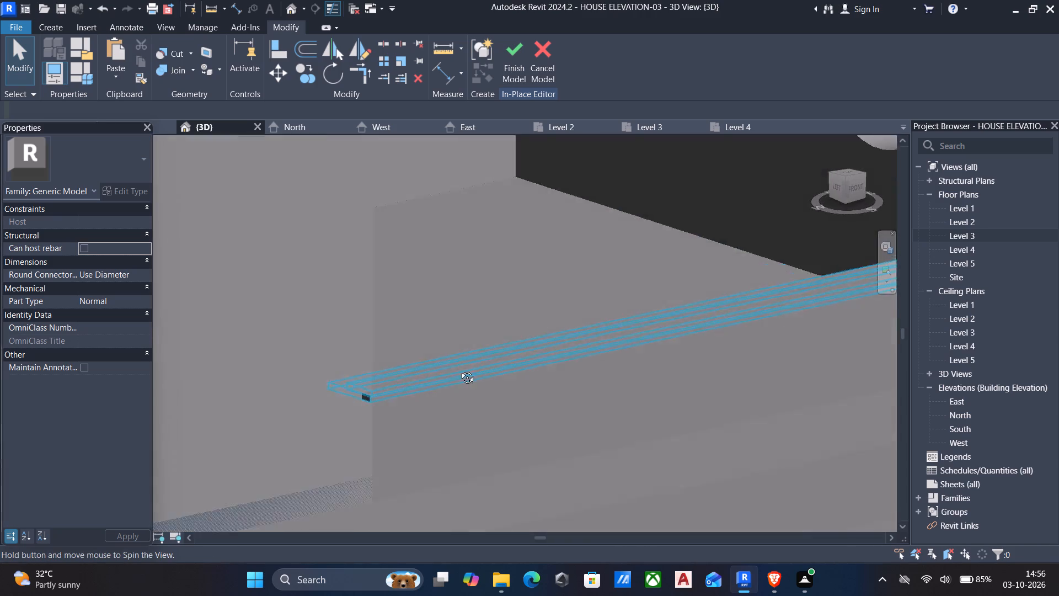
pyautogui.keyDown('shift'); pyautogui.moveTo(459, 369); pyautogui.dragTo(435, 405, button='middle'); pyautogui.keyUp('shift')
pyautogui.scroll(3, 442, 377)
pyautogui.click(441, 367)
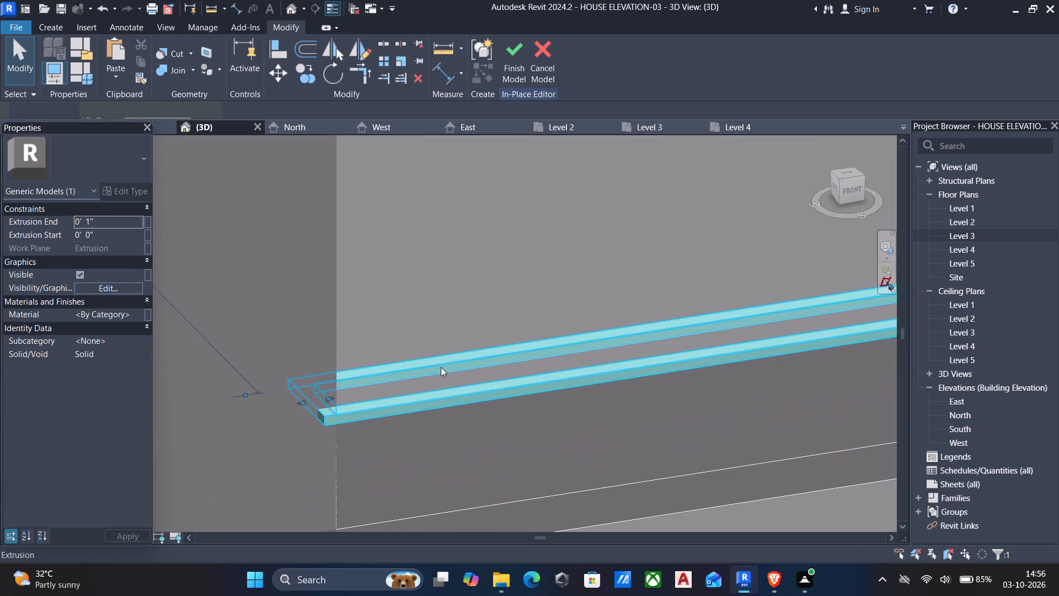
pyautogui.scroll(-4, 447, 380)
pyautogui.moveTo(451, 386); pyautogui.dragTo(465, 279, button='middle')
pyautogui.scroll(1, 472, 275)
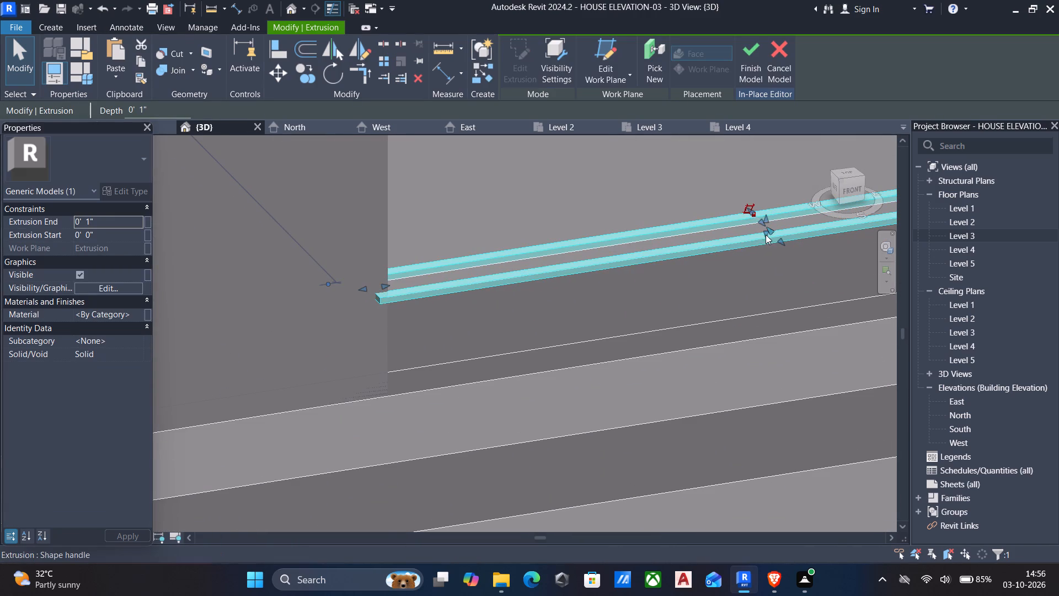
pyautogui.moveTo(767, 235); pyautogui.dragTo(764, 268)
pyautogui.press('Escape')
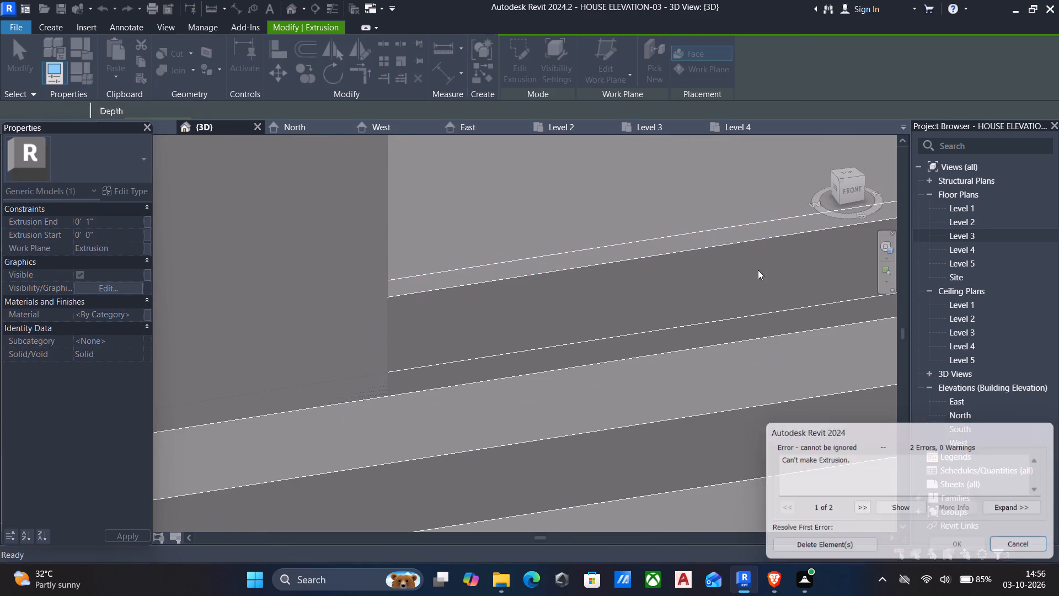
# Reshape the cap vertically to an Extrusion End of 0" and an Extrusion Start of about -1 5/16".
pyautogui.click(625, 236)
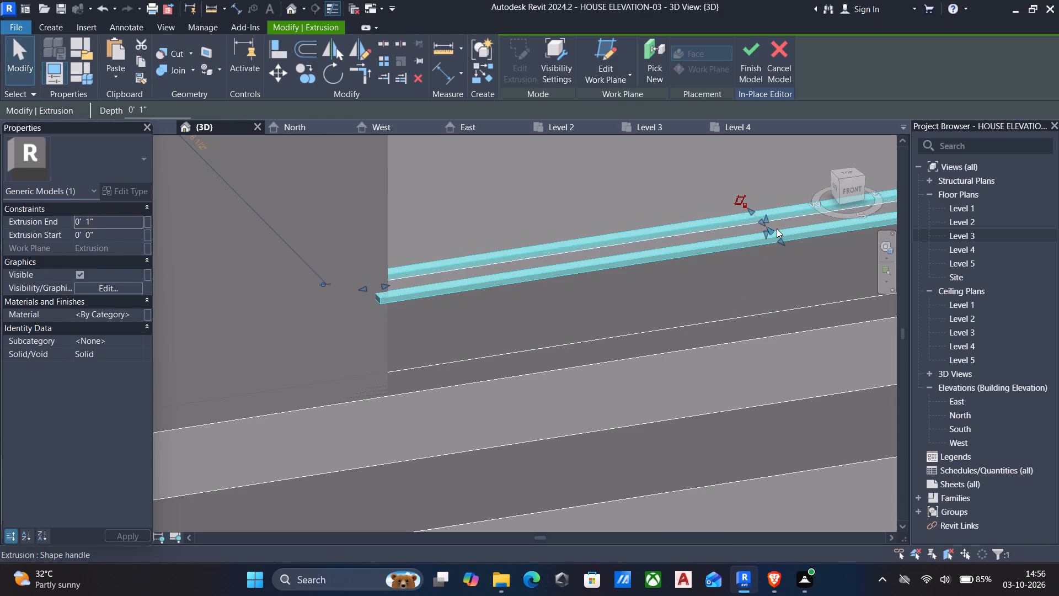
pyautogui.scroll(5, 803, 222)
pyautogui.scroll(6, 693, 237)
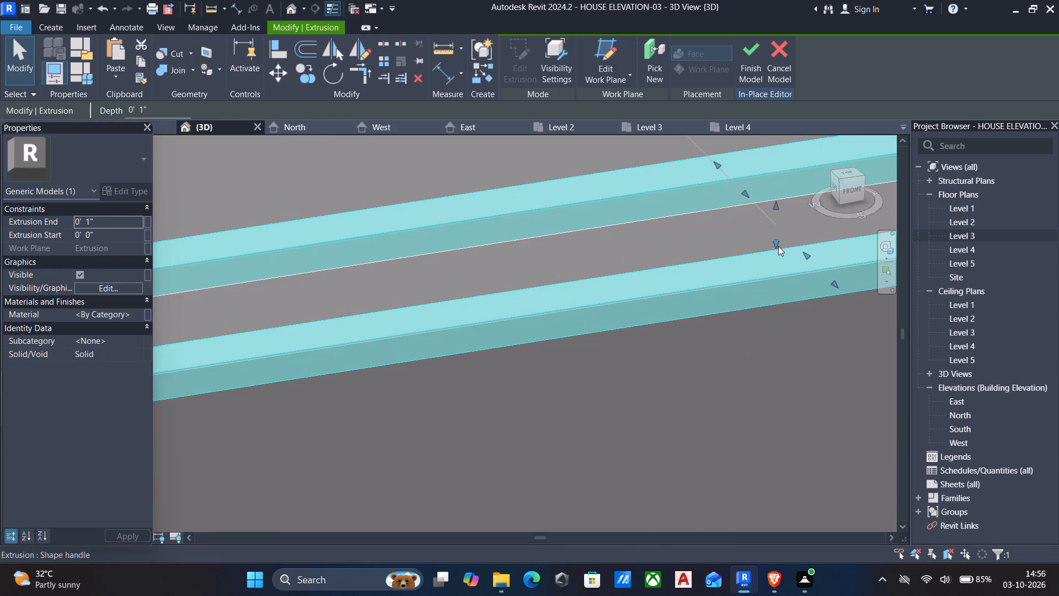
pyautogui.moveTo(777, 246); pyautogui.dragTo(775, 293)
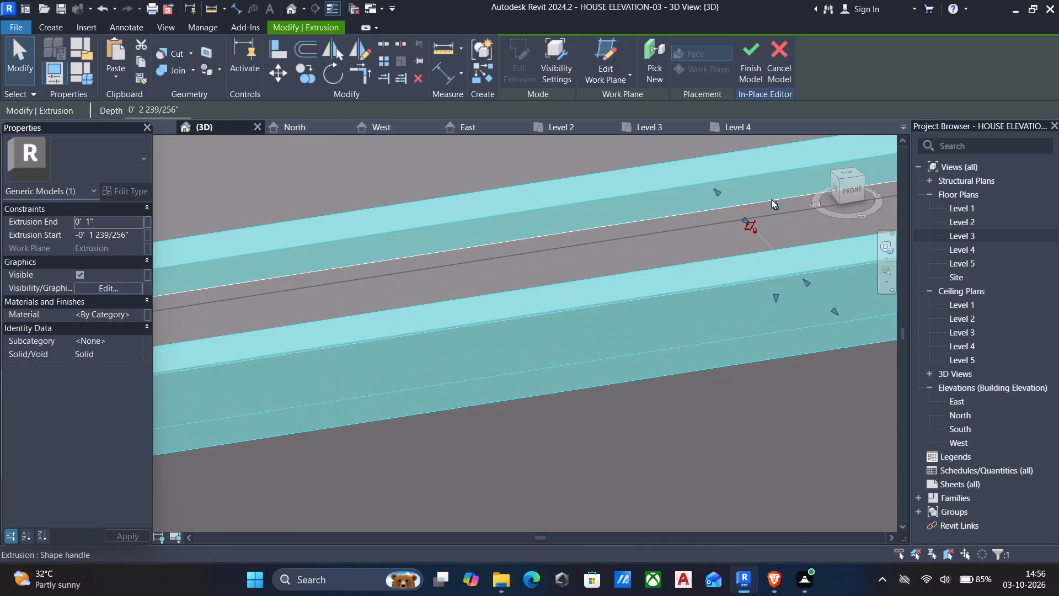
pyautogui.moveTo(777, 205); pyautogui.dragTo(746, 238)
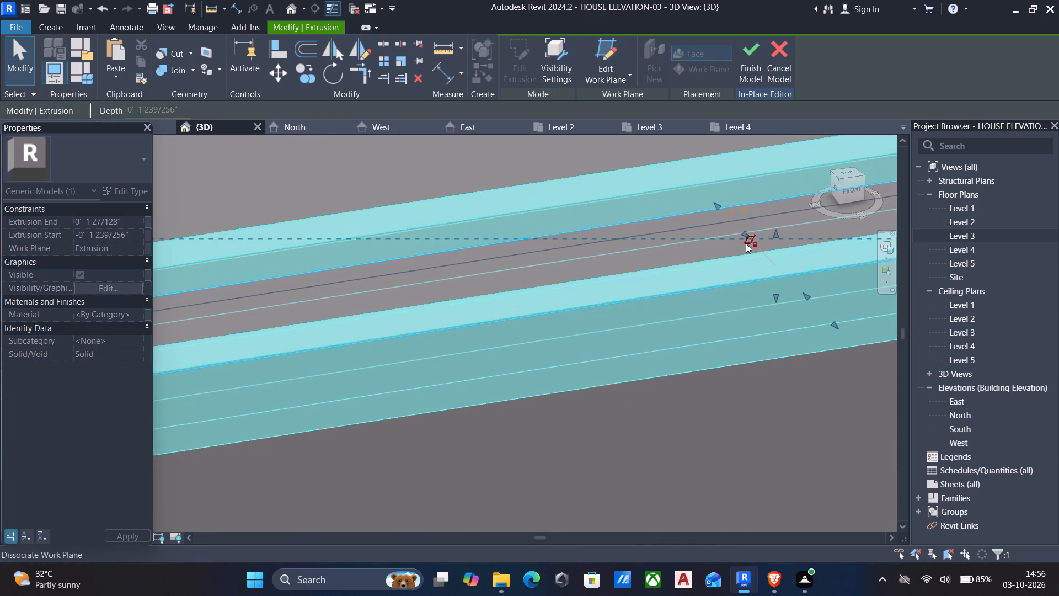
pyautogui.scroll(-4, 726, 352)
pyautogui.moveTo(755, 329); pyautogui.dragTo(746, 313)
pyautogui.scroll(-5, 735, 369)
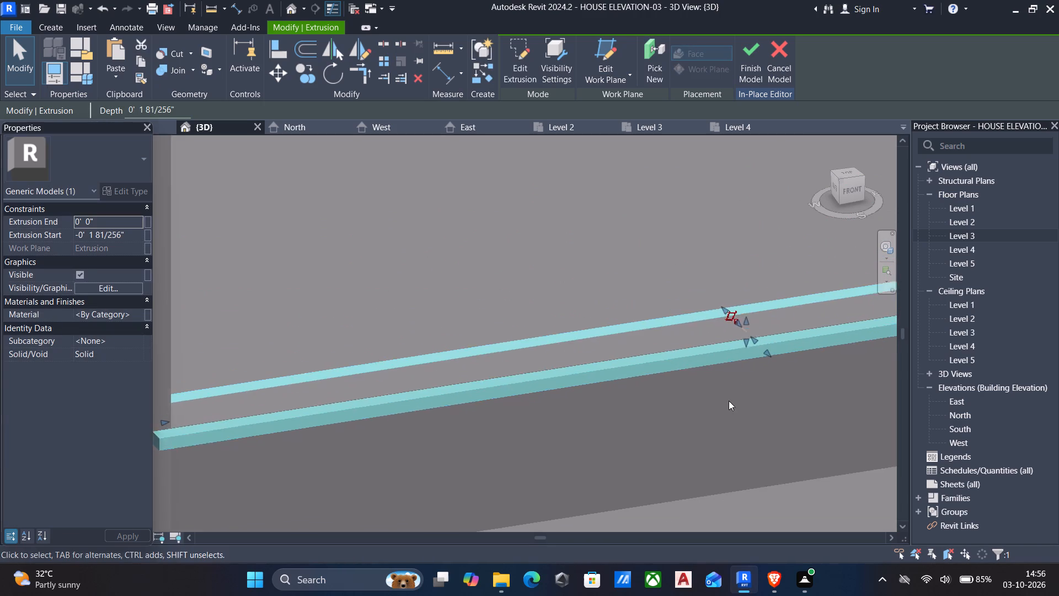
pyautogui.press('Escape')
# Raise the cap extrusion's underside slightly to give it a depth of about 1 3/16".
pyautogui.scroll(-3, 608, 402)
pyautogui.moveTo(608, 402); pyautogui.dragTo(625, 303, button='middle')
pyautogui.click(606, 287)
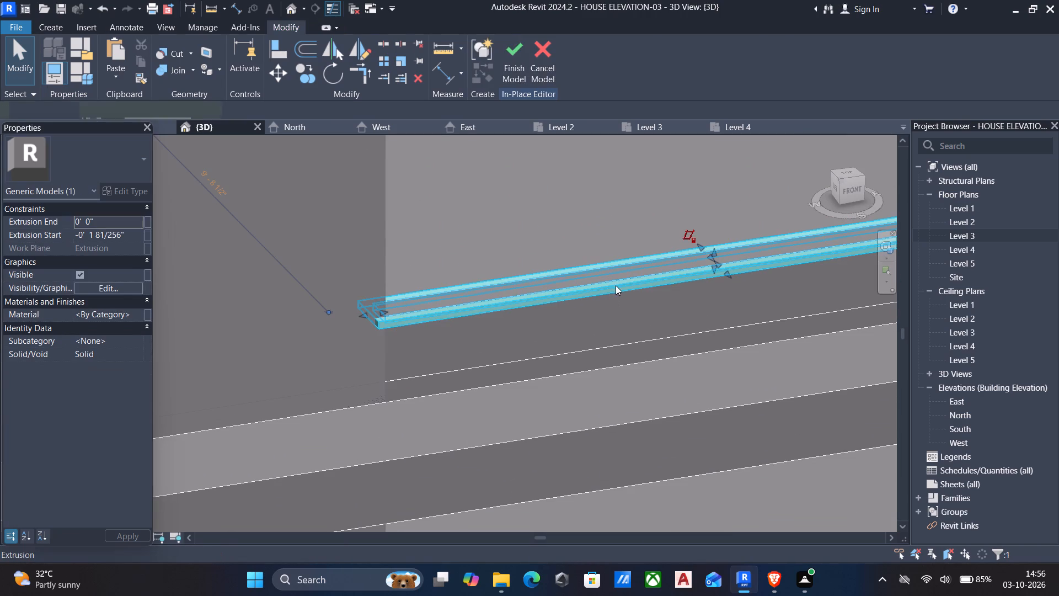
pyautogui.scroll(6, 723, 290)
pyautogui.scroll(4, 678, 158)
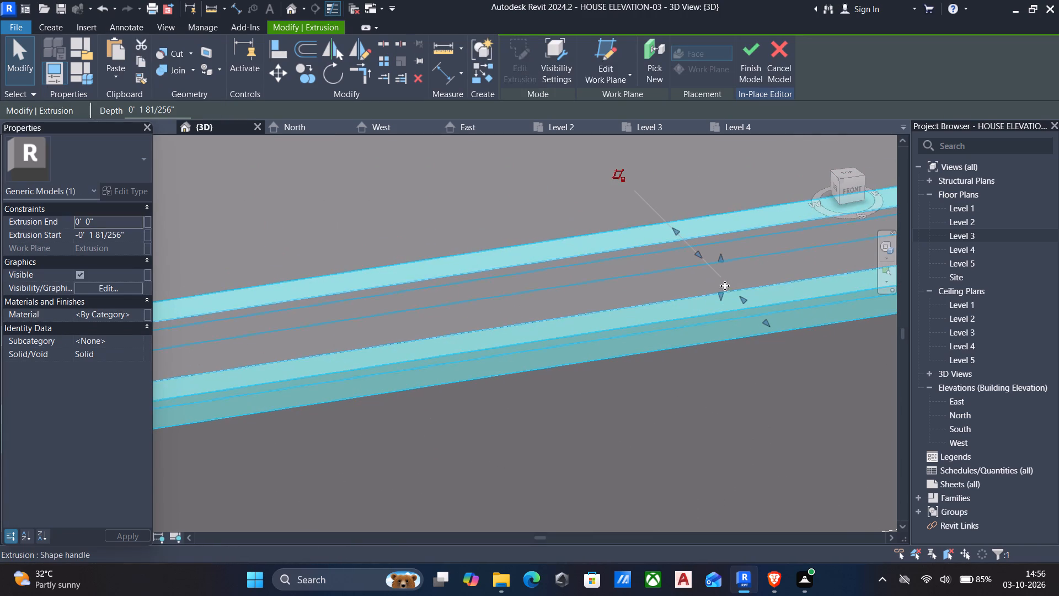
pyautogui.moveTo(721, 296); pyautogui.dragTo(724, 289)
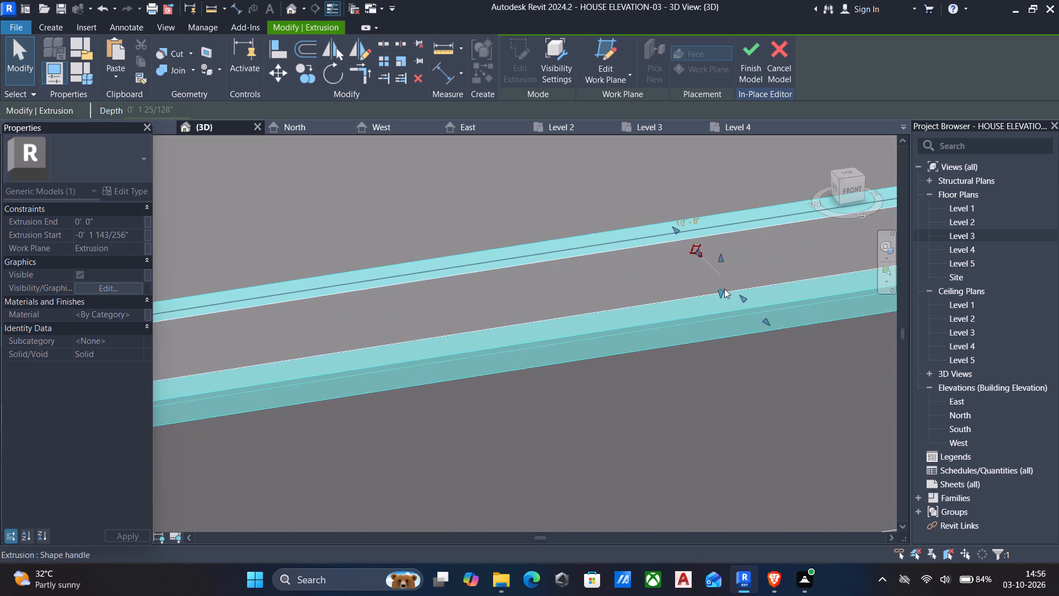
pyautogui.scroll(-6, 722, 295)
pyautogui.press('Escape')
pyautogui.scroll(-6, 713, 363)
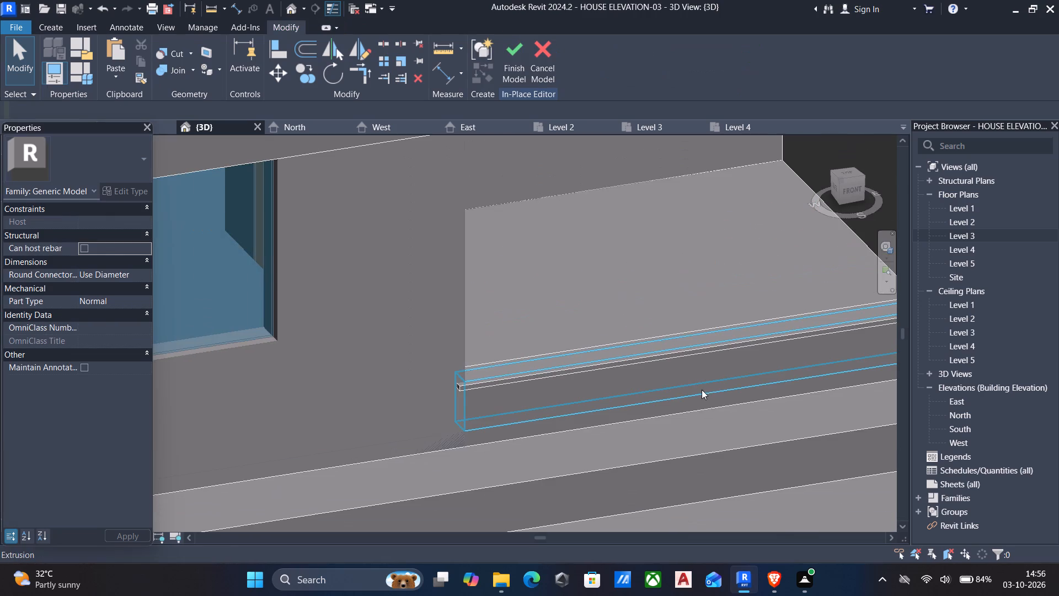
# Check the cap around the balcony opening and finish the in-place model.
pyautogui.keyDown('shift'); pyautogui.moveTo(702, 390); pyautogui.dragTo(555, 418, button='middle'); pyautogui.keyUp('shift')
pyautogui.scroll(-2, 557, 414)
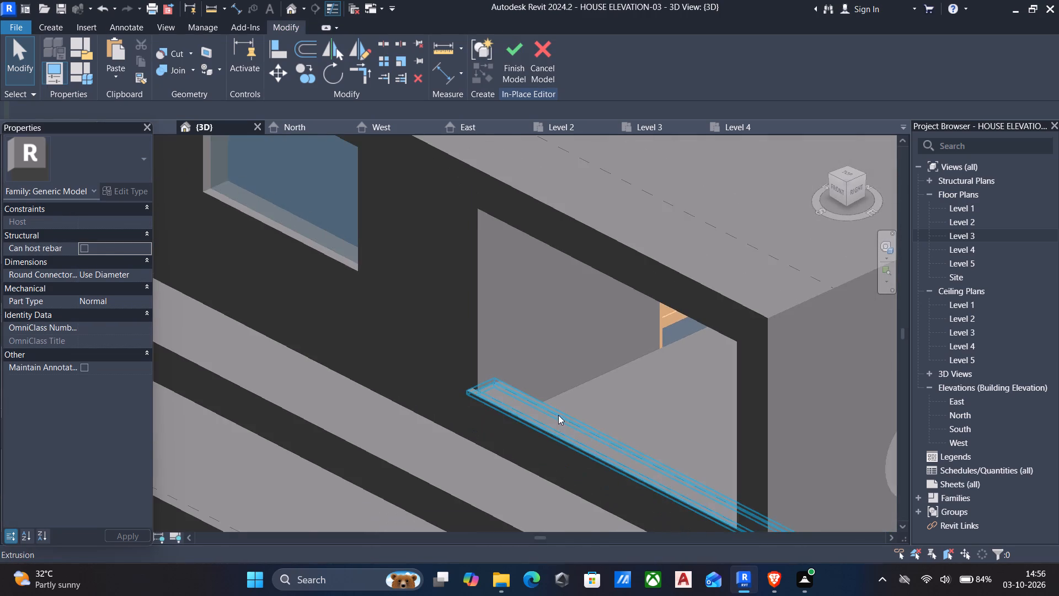
pyautogui.keyDown('shift'); pyautogui.moveTo(558, 416); pyautogui.dragTo(758, 362, button='middle'); pyautogui.keyUp('shift')
pyautogui.keyDown('shift'); pyautogui.moveTo(629, 391); pyautogui.dragTo(539, 361, button='middle'); pyautogui.keyUp('shift')
pyautogui.scroll(-12, 543, 366)
pyautogui.scroll(1, 563, 385)
pyautogui.keyDown('shift'); pyautogui.moveTo(568, 382); pyautogui.dragTo(522, 395, button='middle'); pyautogui.keyUp('shift')
pyautogui.scroll(1, 522, 395)
pyautogui.click(522, 68)
# Open the facade's generic model for in-place editing.
pyautogui.scroll(-2, 629, 337)
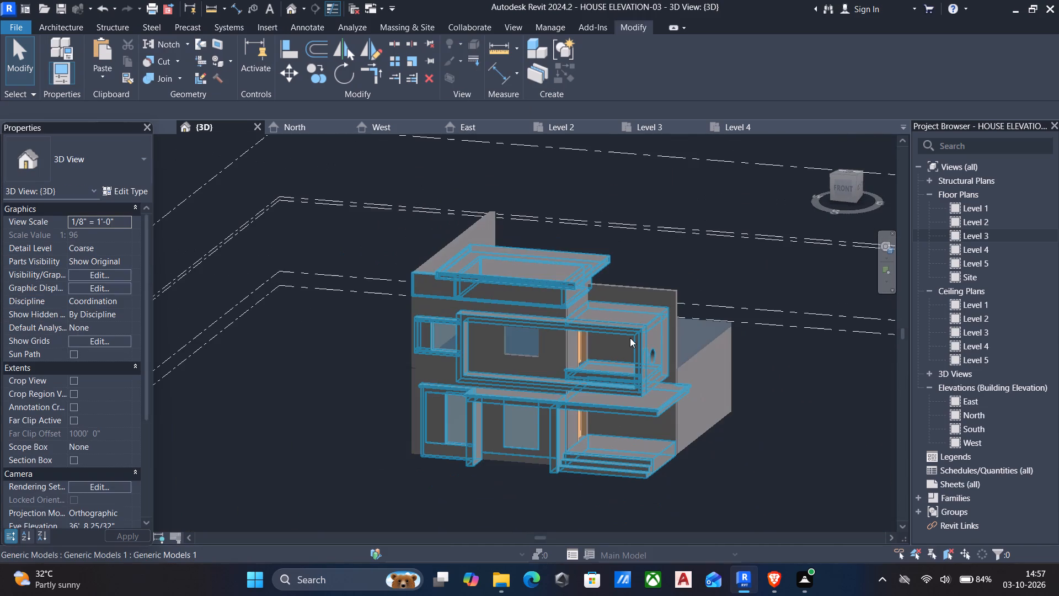
pyautogui.keyDown('shift'); pyautogui.moveTo(646, 329); pyautogui.dragTo(600, 344, button='middle'); pyautogui.keyUp('shift')
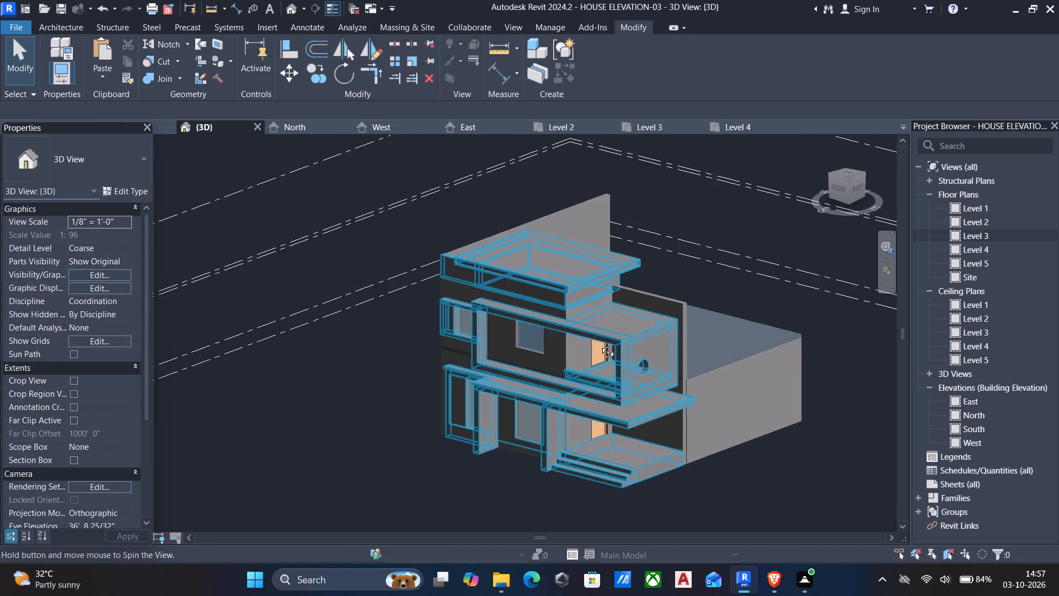
pyautogui.keyDown('shift'); pyautogui.moveTo(600, 344); pyautogui.dragTo(607, 327, button='middle'); pyautogui.keyUp('shift')
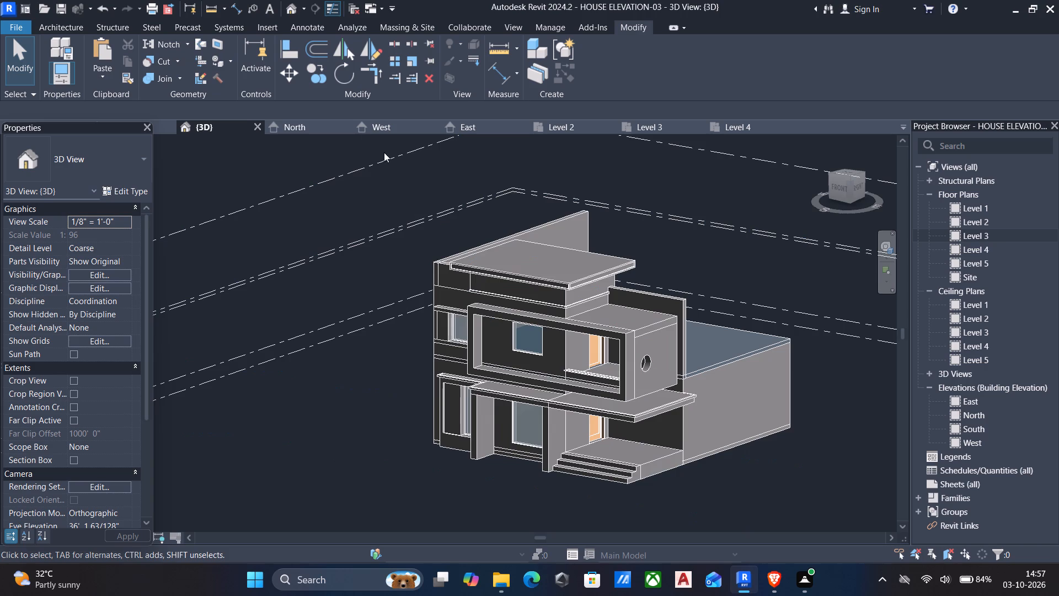
pyautogui.click(585, 317)
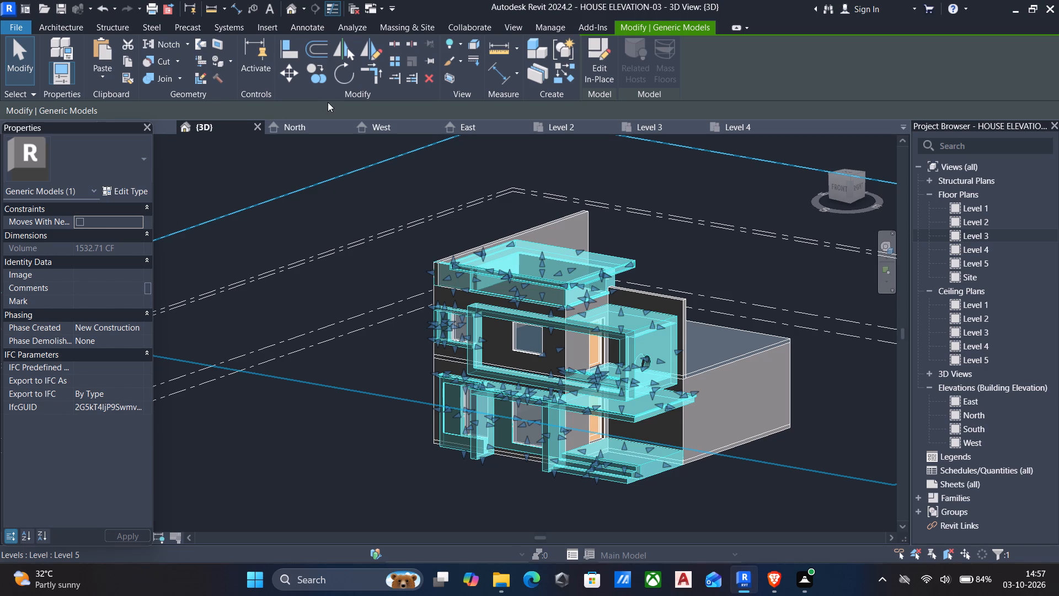
pyautogui.scroll(-3, 324, 102)
pyautogui.scroll(3, 571, 312)
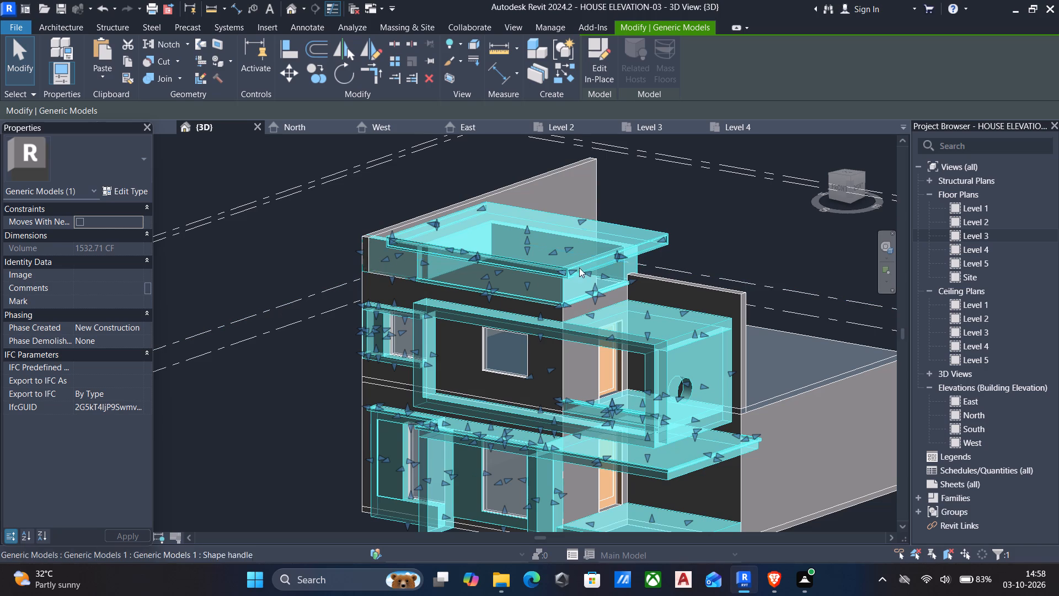
pyautogui.click(601, 71)
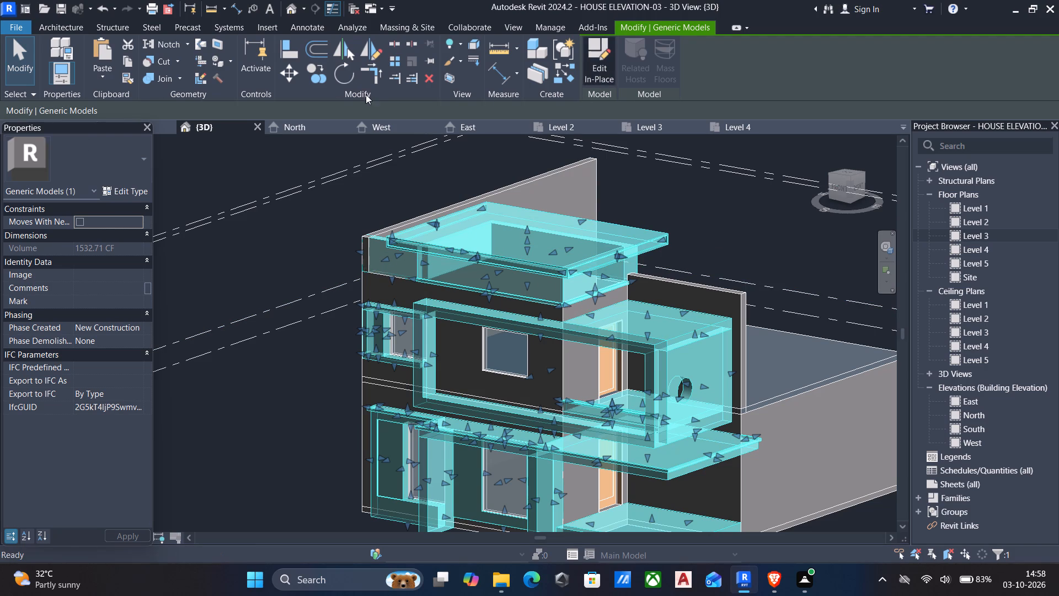
# Start a new solid extrusion in the in-place model, using the face of the long 9" side wall as work plane.
pyautogui.click(58, 30)
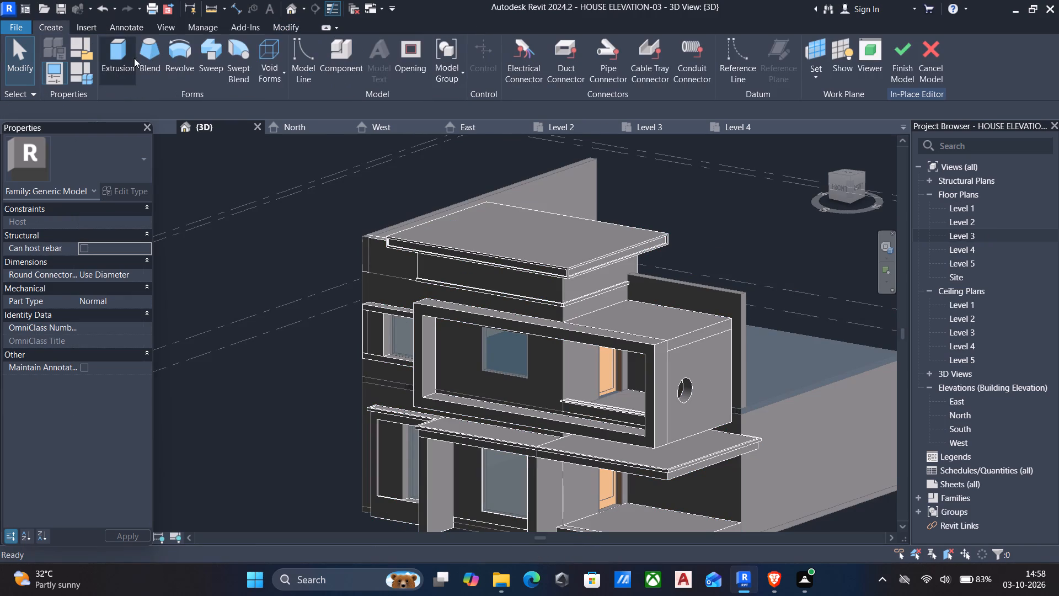
pyautogui.click(119, 62)
pyautogui.scroll(-2, 602, 276)
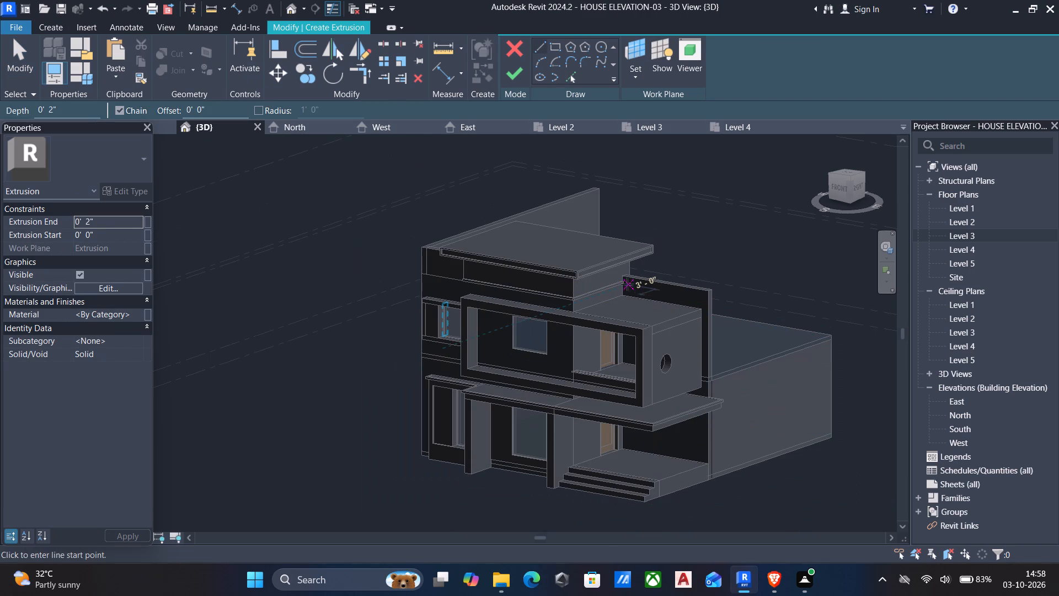
pyautogui.moveTo(627, 285); pyautogui.dragTo(568, 243, button='middle')
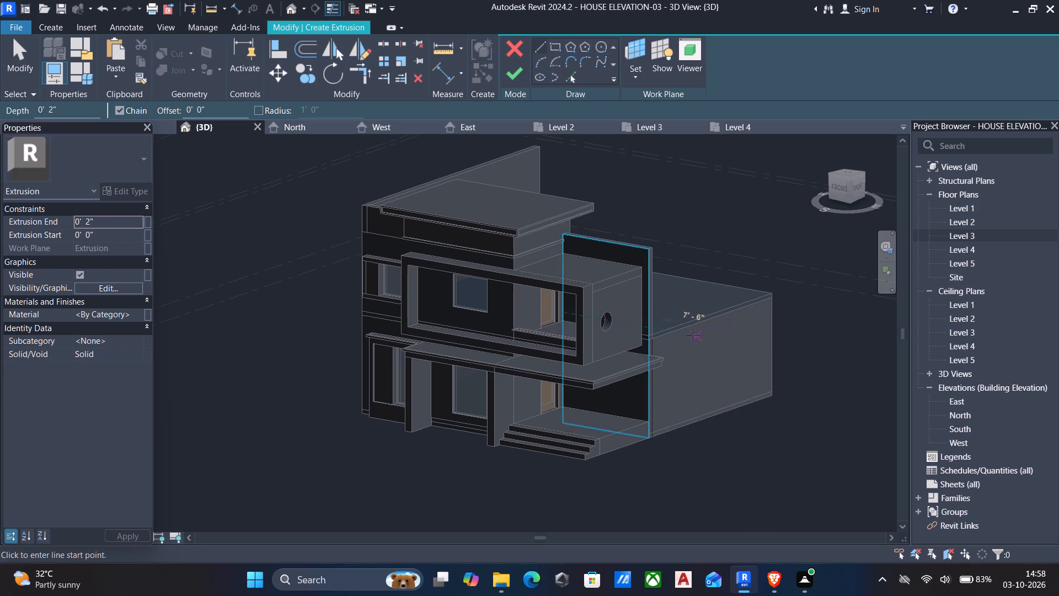
pyautogui.click(637, 77)
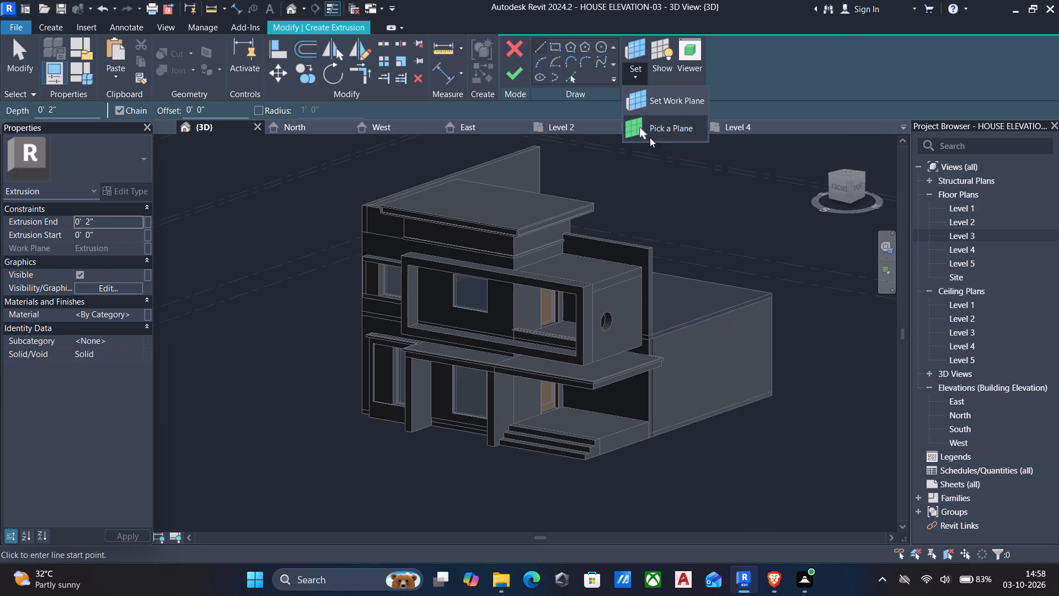
pyautogui.click(650, 134)
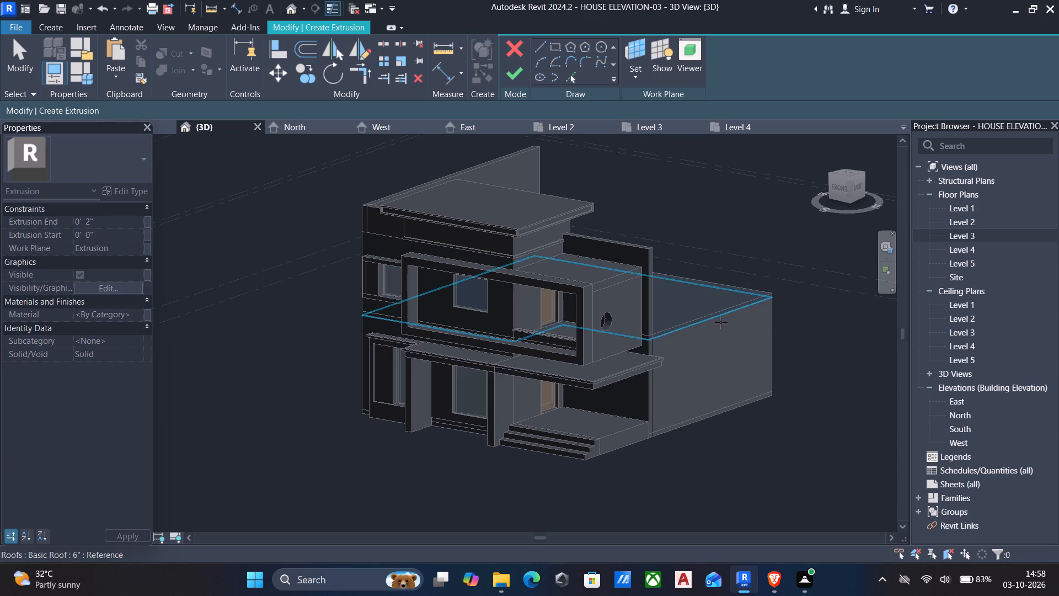
pyautogui.click(771, 328)
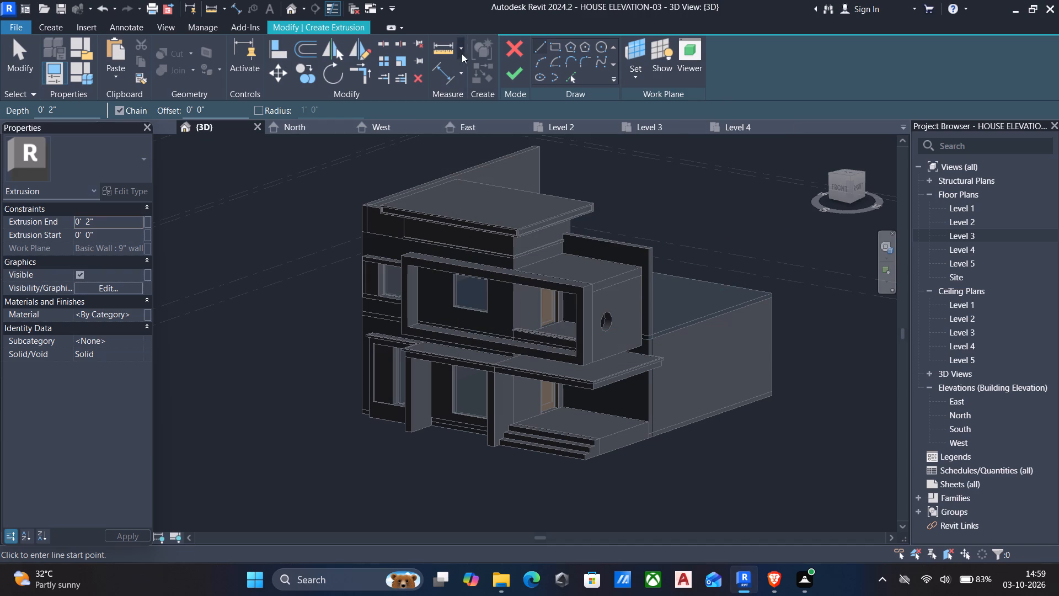
# Sketch a rectangle about 17'-2" by 9'-10" on the side wall, from the porch canopy's rear edge down to Level 1.
pyautogui.click(553, 45)
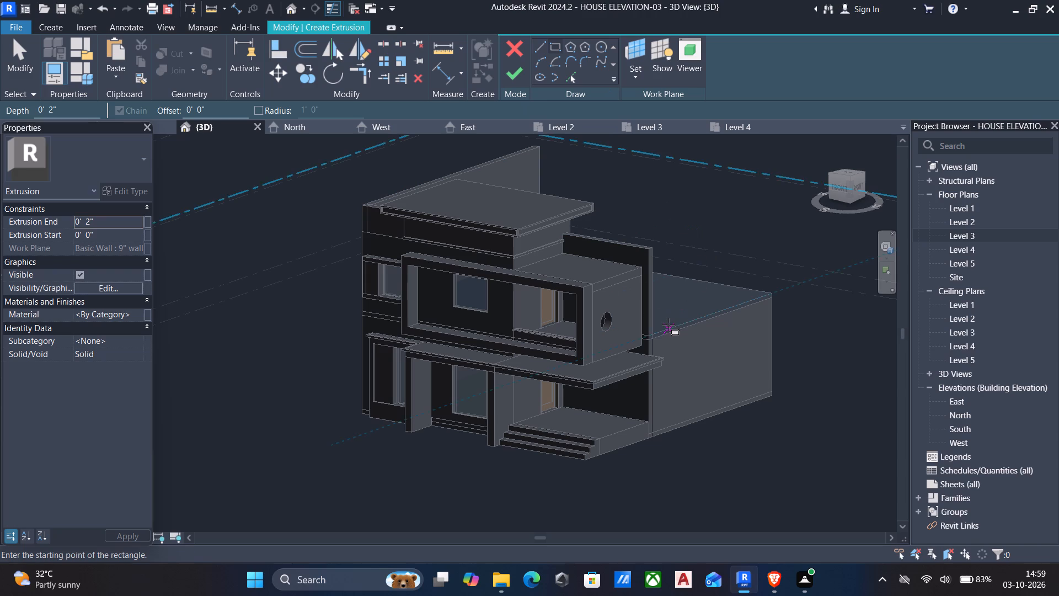
pyautogui.click(862, 188)
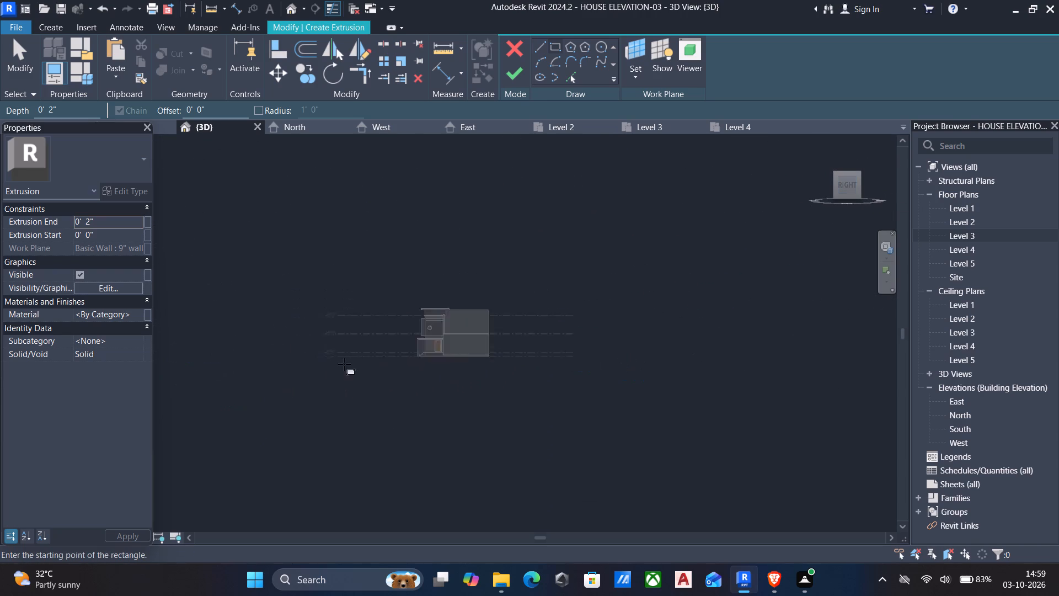
pyautogui.scroll(5, 346, 364)
pyautogui.scroll(6, 619, 331)
pyautogui.scroll(1, 442, 294)
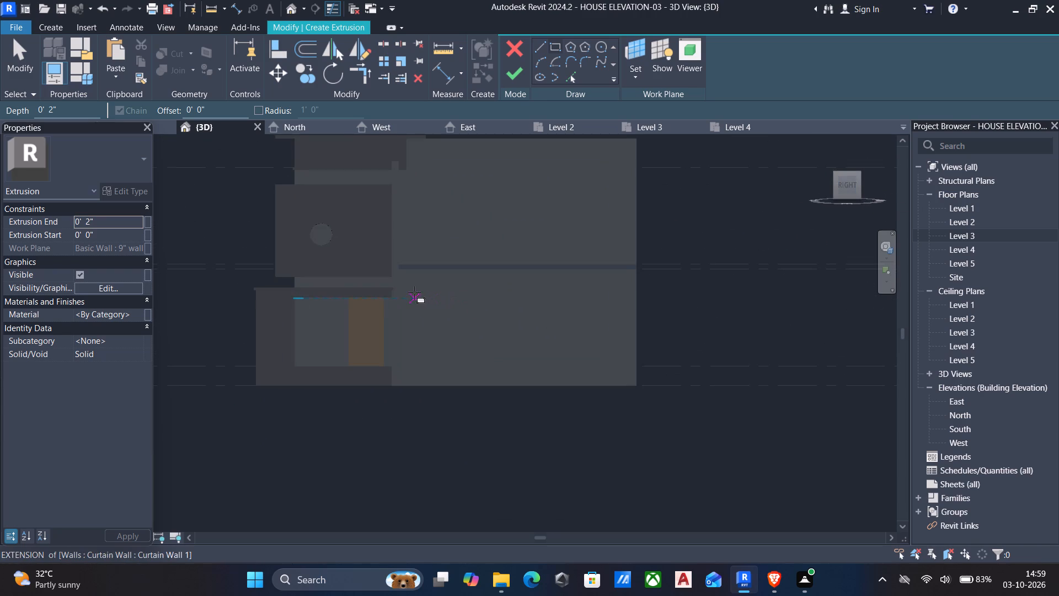
pyautogui.scroll(6, 397, 289)
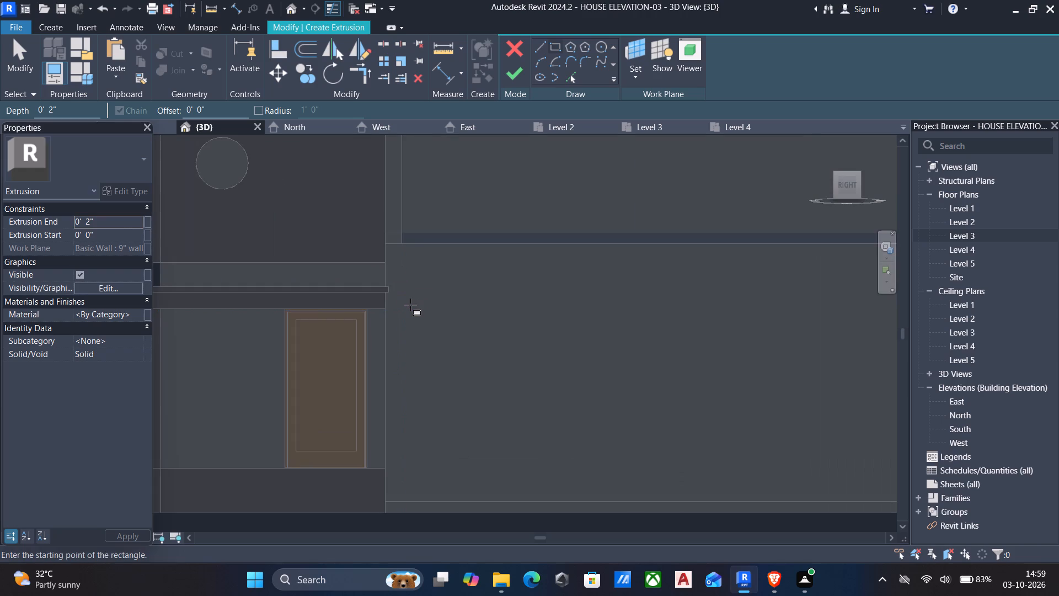
pyautogui.scroll(4, 444, 304)
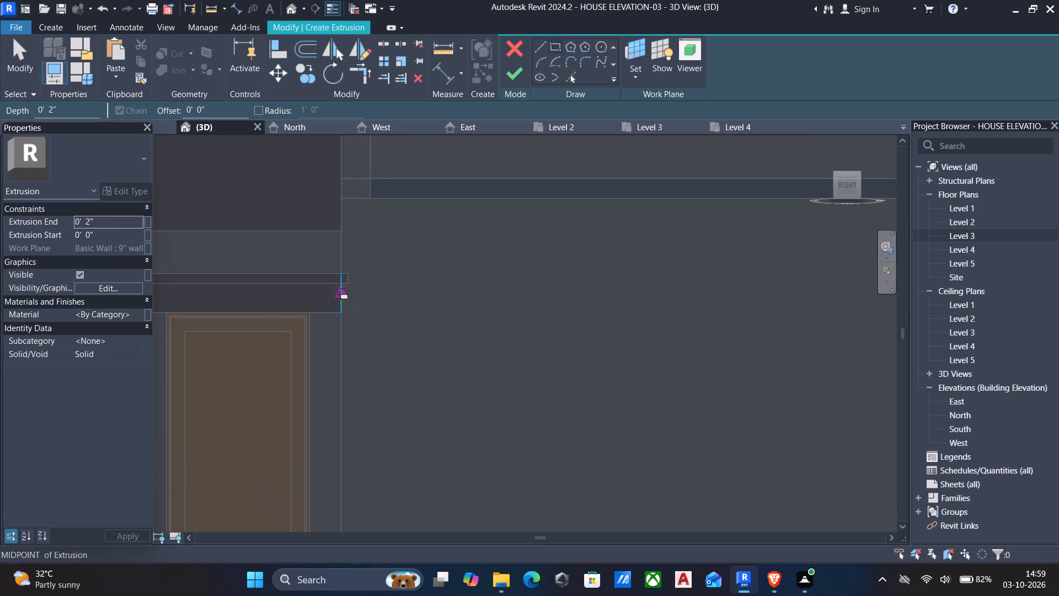
pyautogui.moveTo(337, 283); pyautogui.dragTo(355, 288)
pyautogui.scroll(-4, 411, 314)
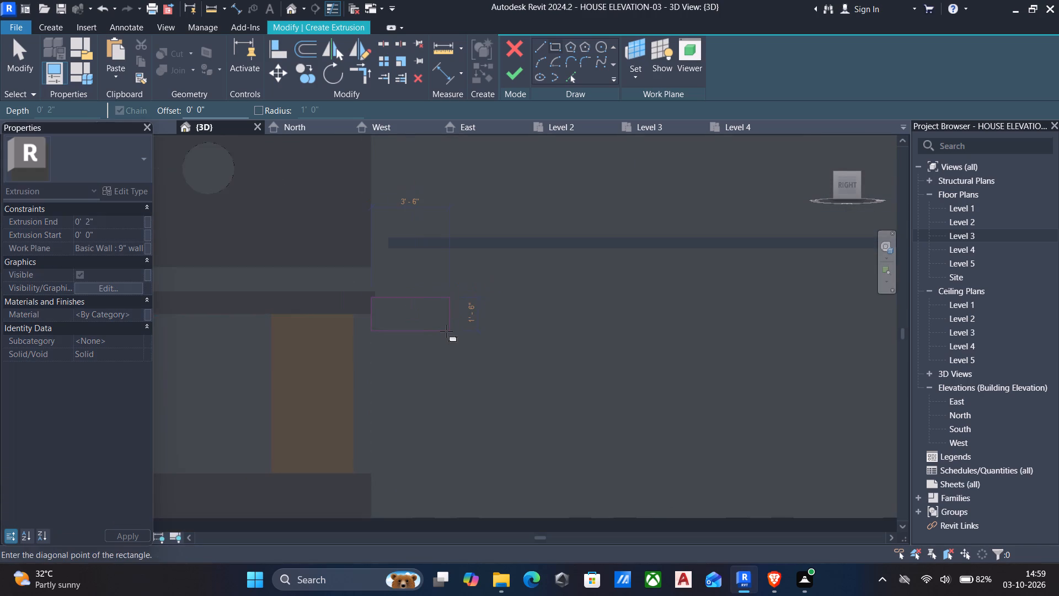
pyautogui.moveTo(446, 332); pyautogui.dragTo(409, 322, button='middle')
pyautogui.scroll(-1, 446, 332)
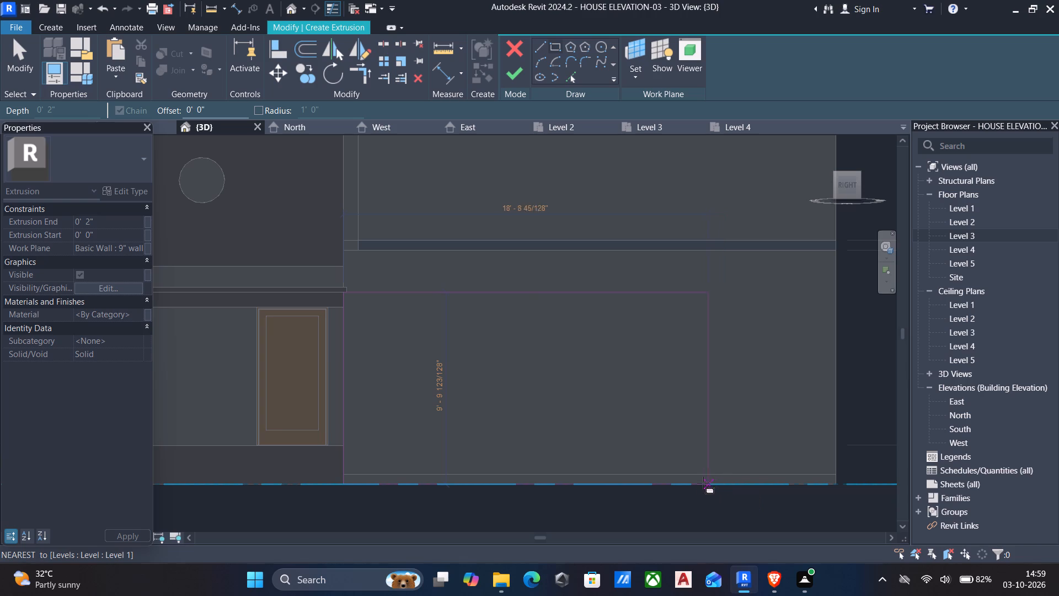
pyautogui.click(678, 483)
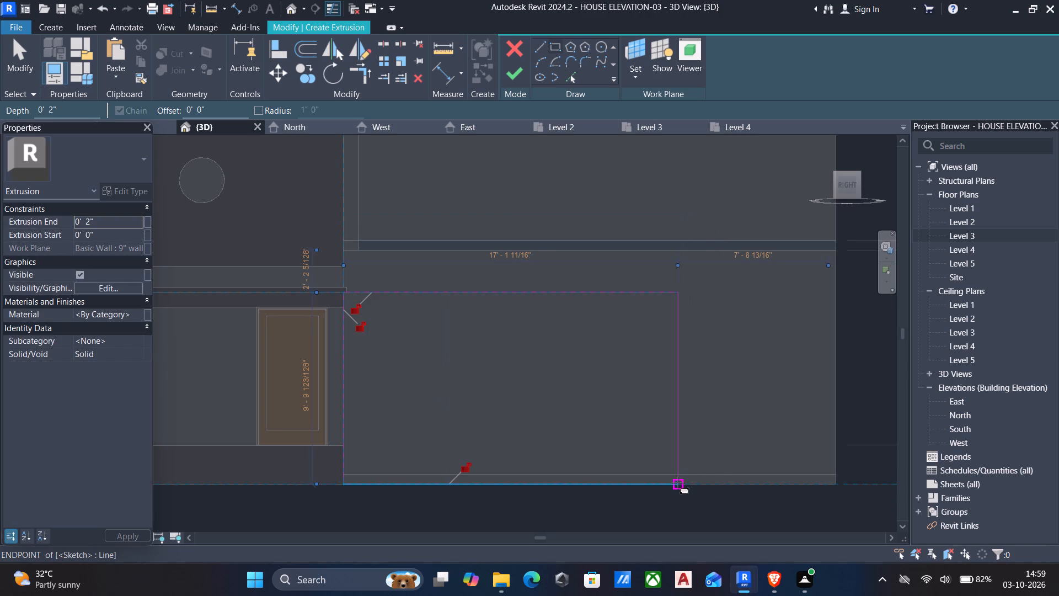
pyautogui.press('Escape')
pyautogui.press('Escape')
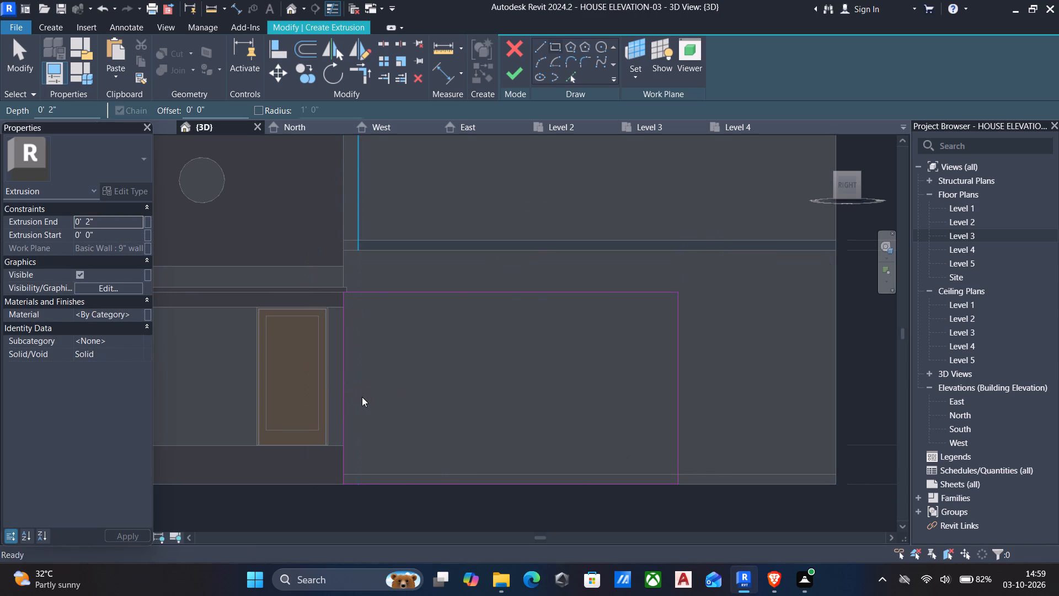
# Move the rectangle's vertical edge nearest the entrance door 2'-6" horizontally toward the rear of the house.
pyautogui.moveTo(362, 398); pyautogui.dragTo(229, 365)
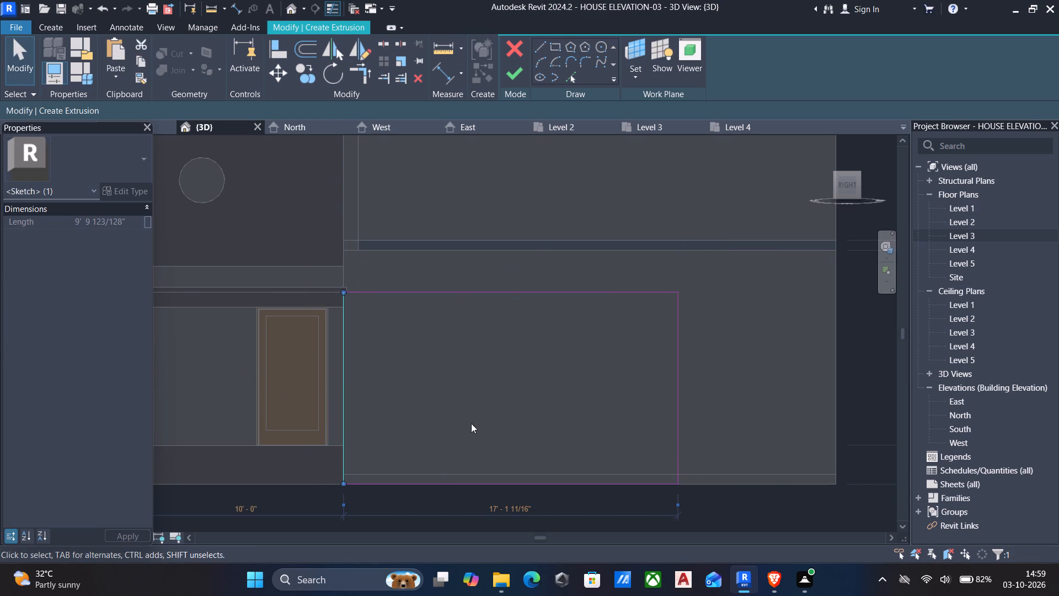
pyautogui.press('m')
pyautogui.press('v')
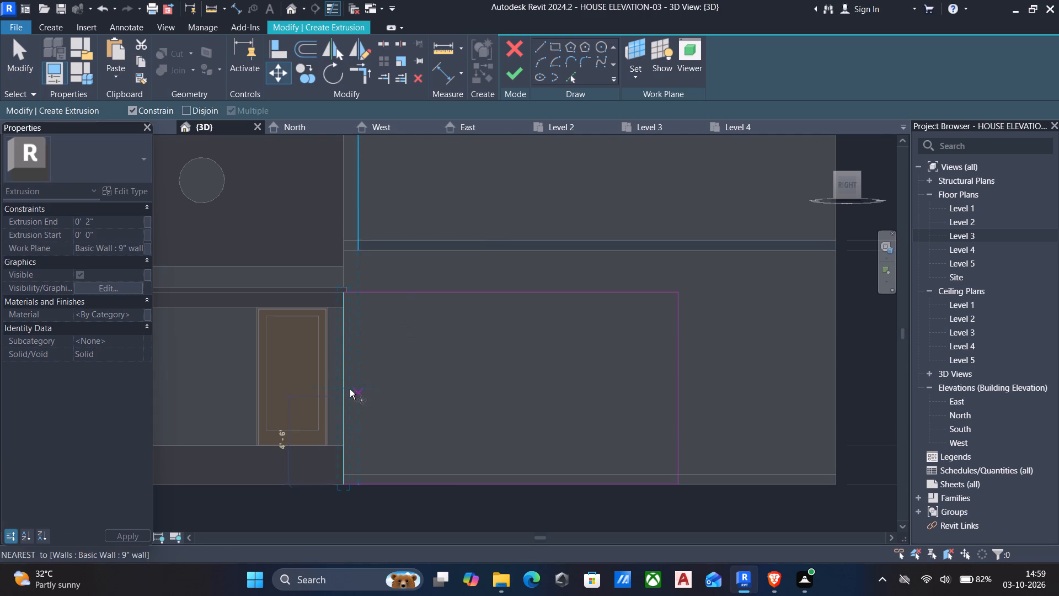
pyautogui.click(340, 386)
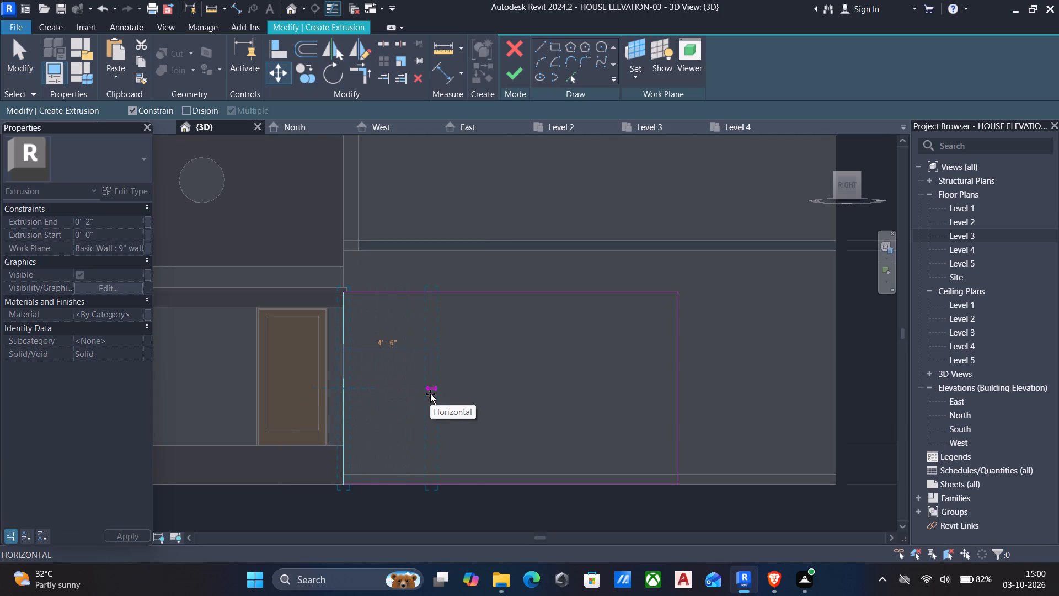
pyautogui.click(396, 403)
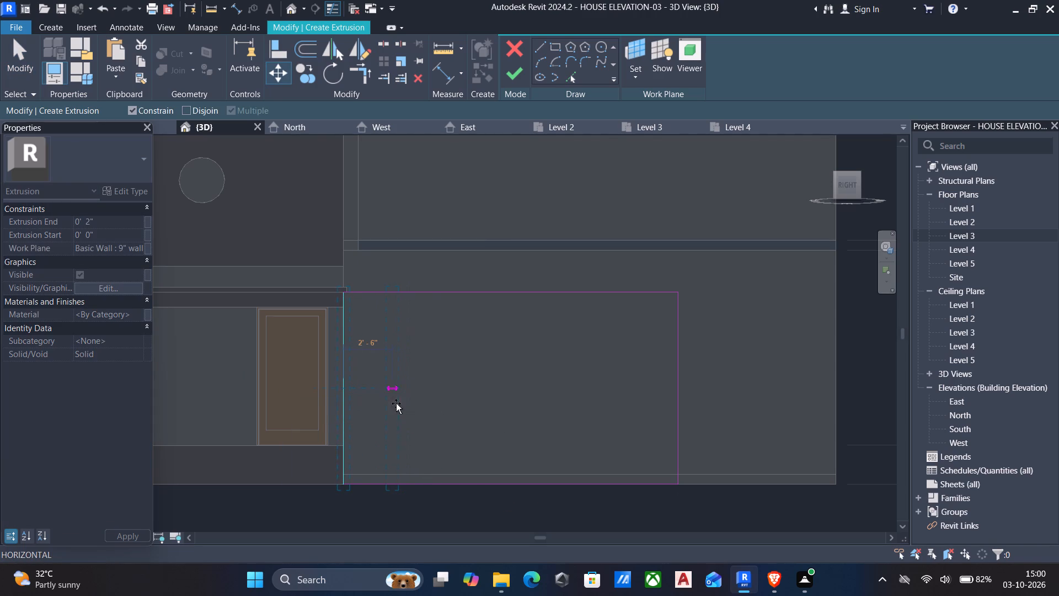
pyautogui.press('Escape')
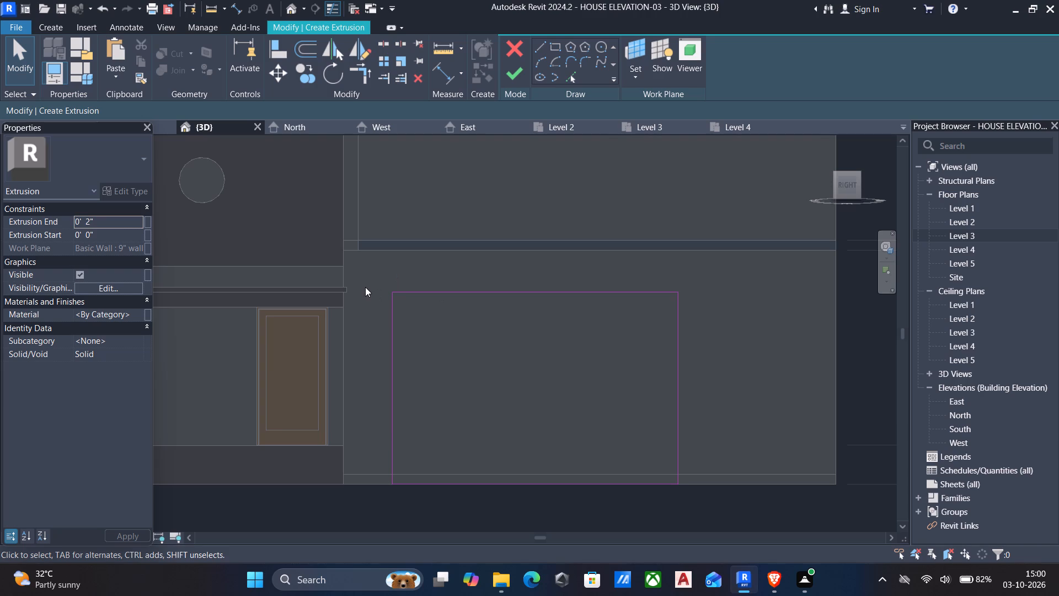
# Draw an inner rectangle offset 1'-0" inside the first rectangle, tracing its opposite corners, to form a frame profile.
pyautogui.click(554, 41)
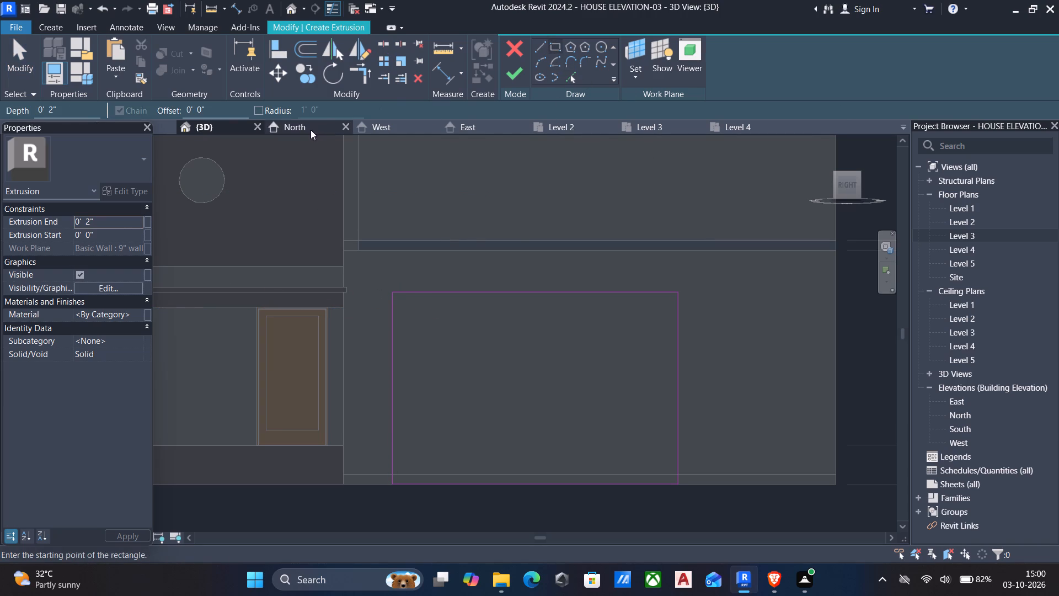
pyautogui.moveTo(224, 112); pyautogui.dragTo(0, 110)
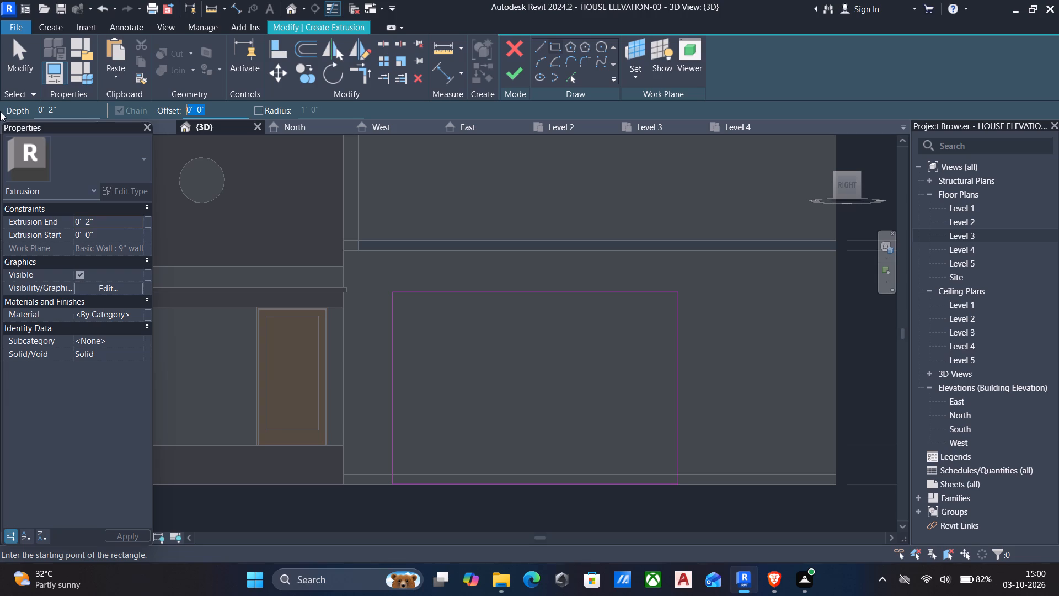
pyautogui.write("1'")
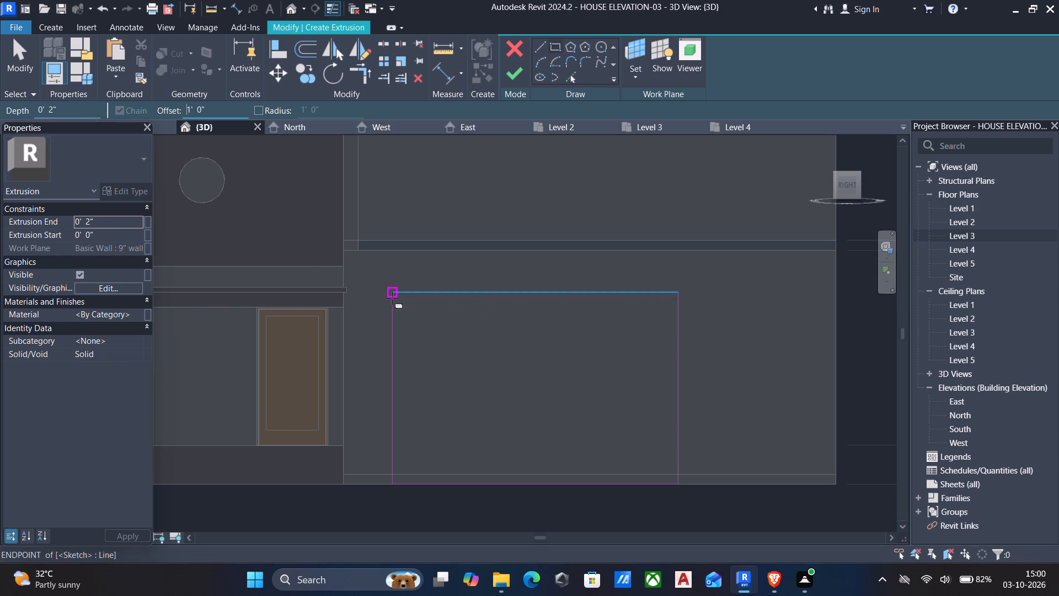
pyautogui.click(394, 291)
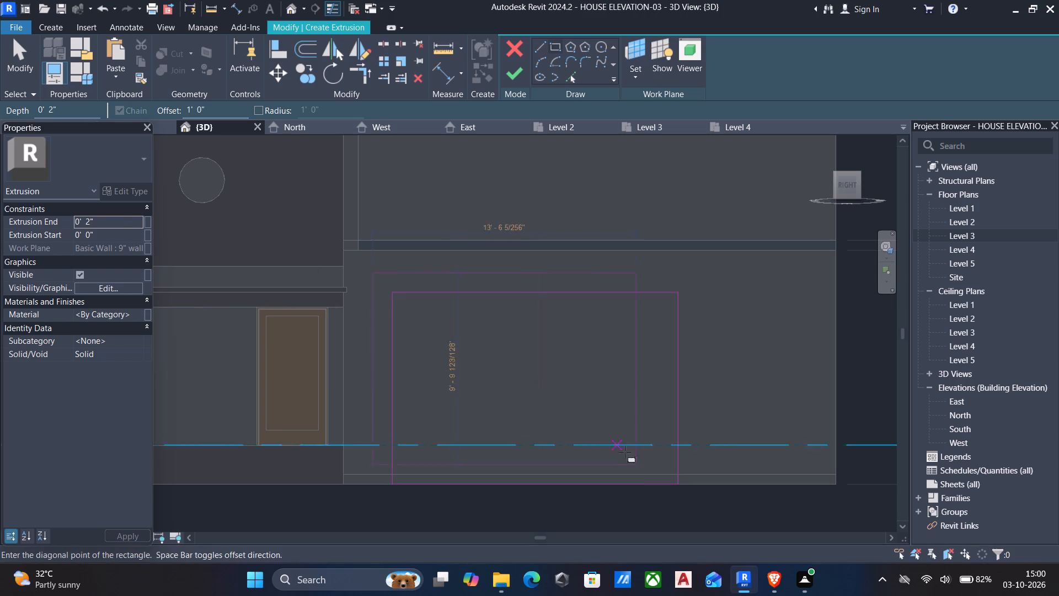
pyautogui.press('space')
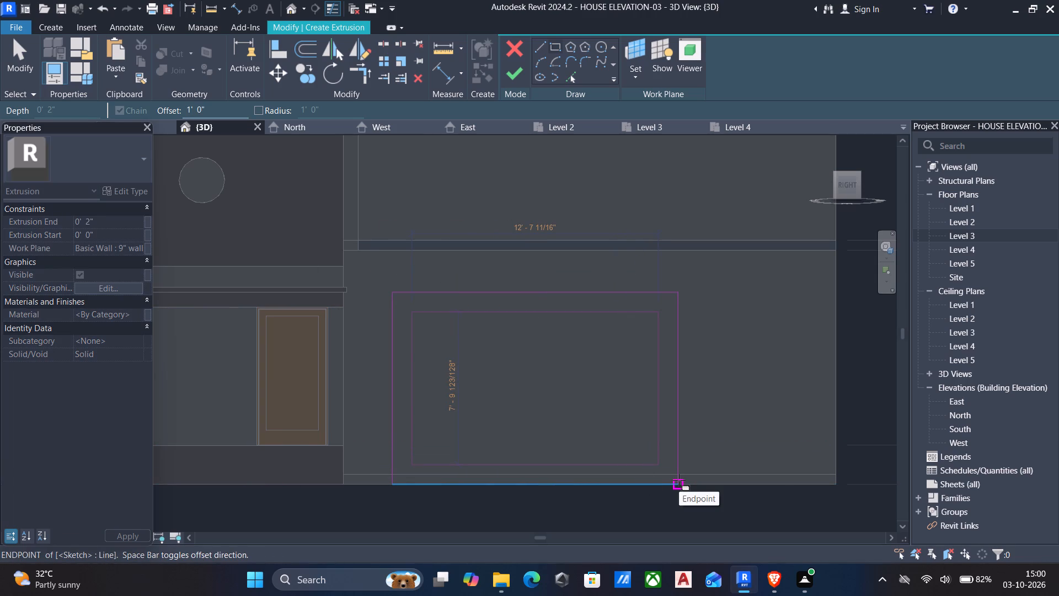
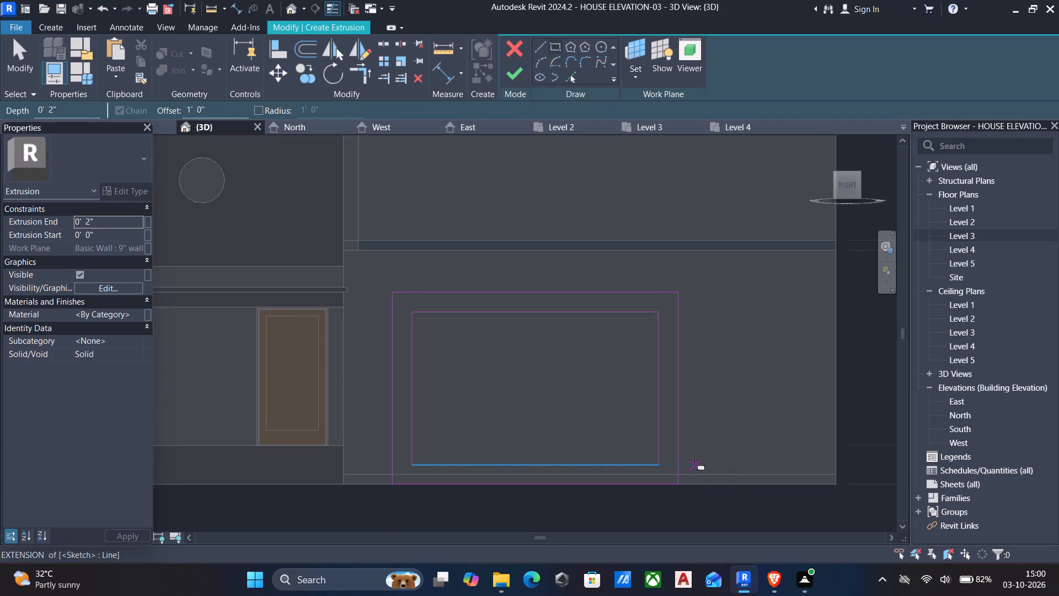
# Extrude the sketched rectangular frame 1'-0" out from the side wall and finish the in-place model.
pyautogui.scroll(-1, 671, 492)
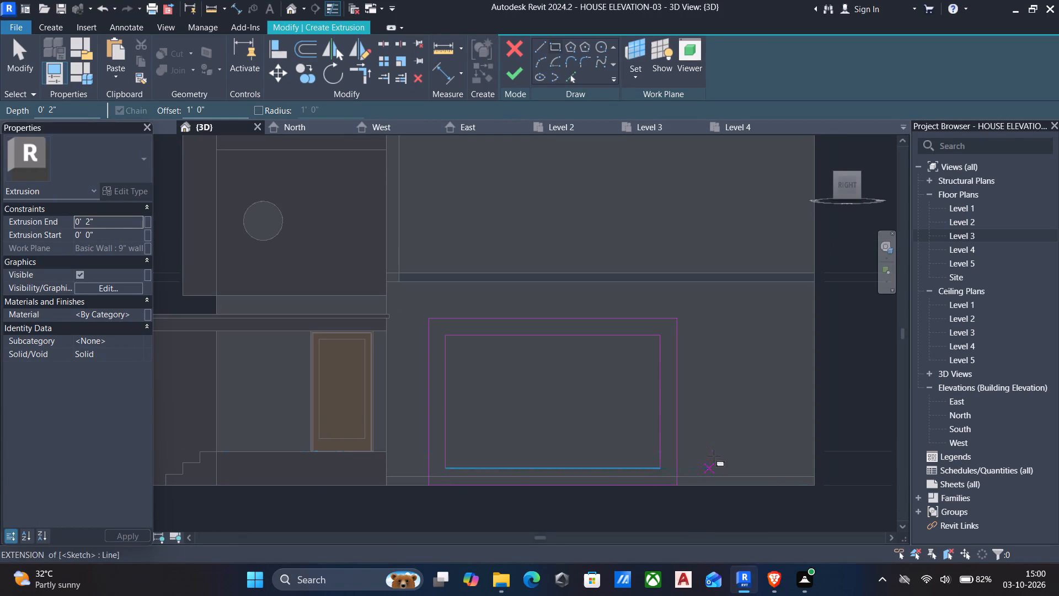
pyautogui.press('Escape')
pyautogui.scroll(-2, 617, 398)
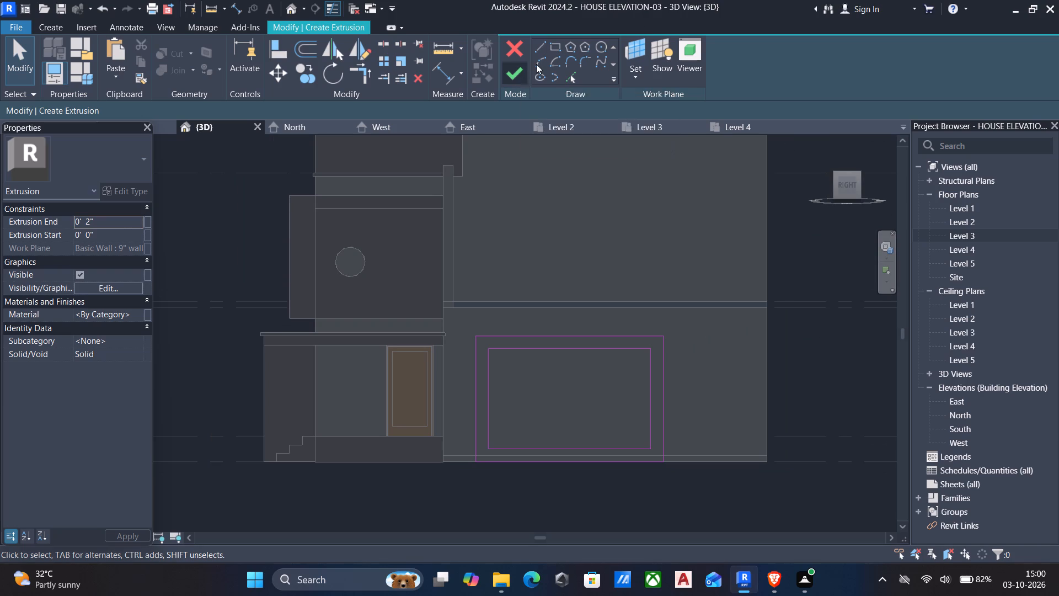
pyautogui.click(525, 77)
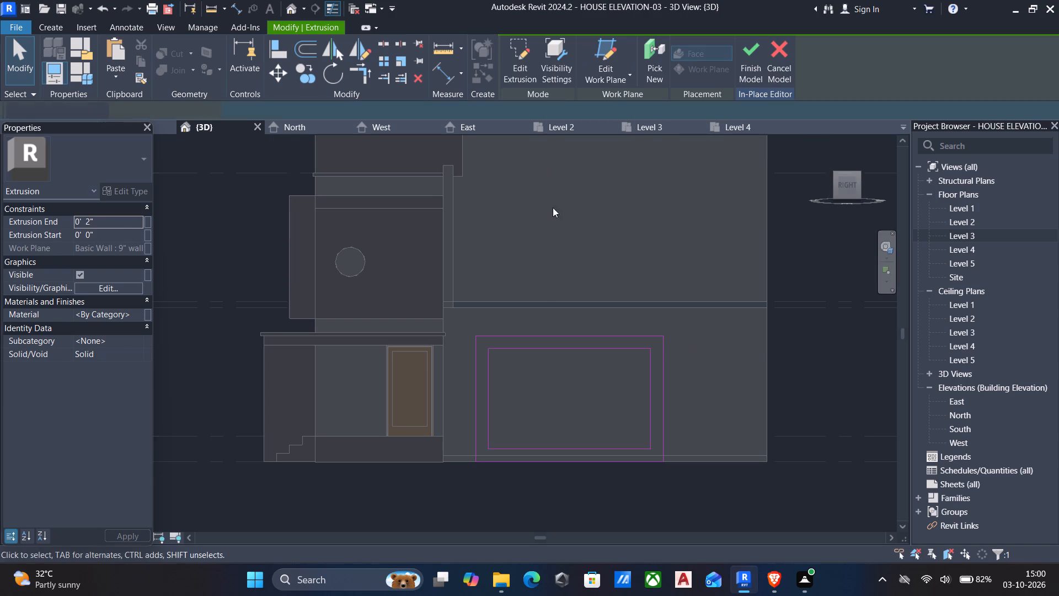
pyautogui.scroll(-4, 560, 220)
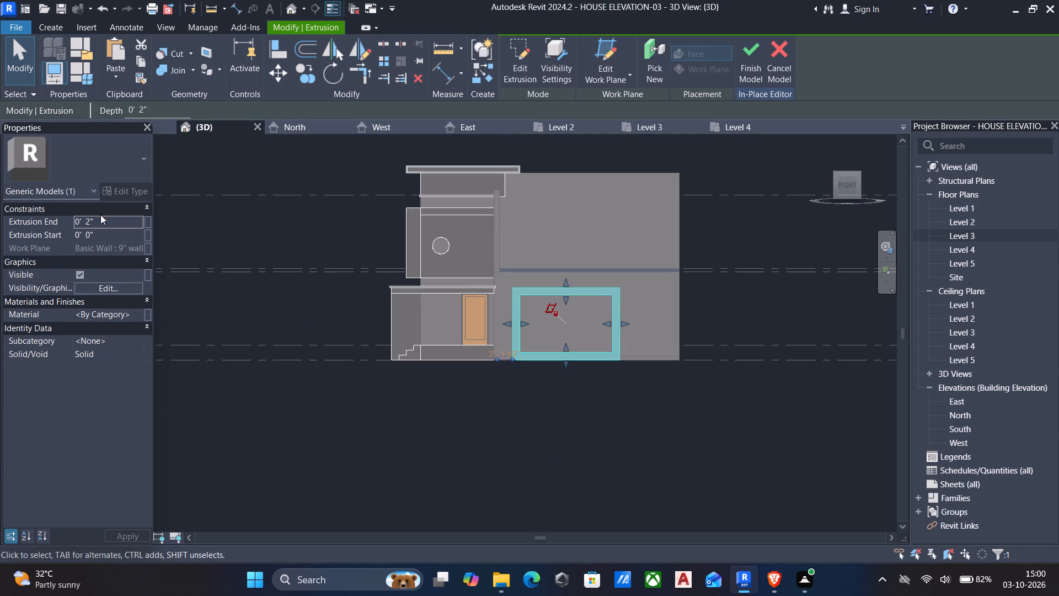
pyautogui.click(108, 221)
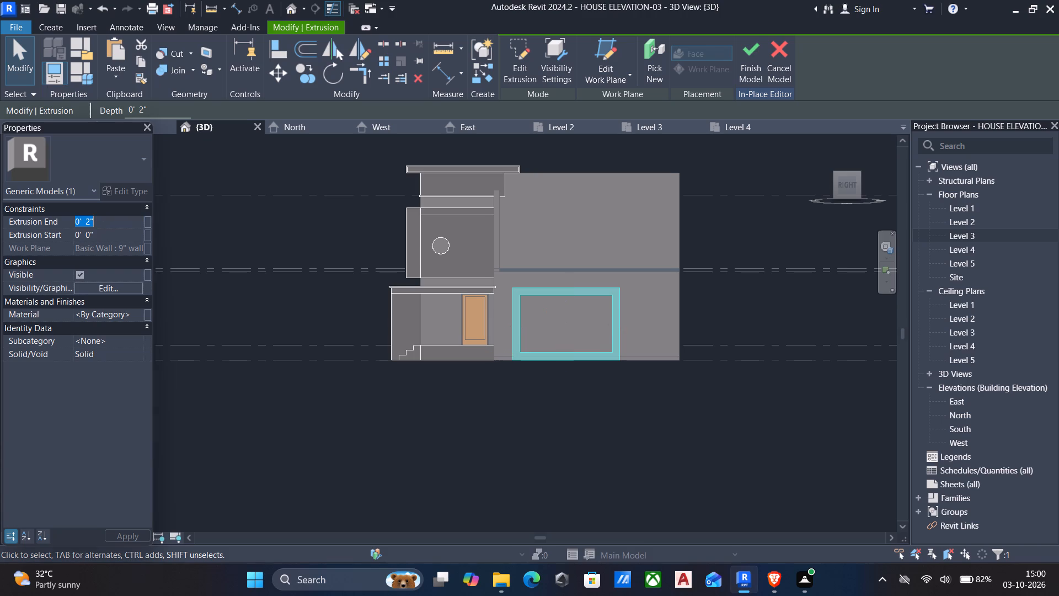
pyautogui.write("1'")
pyautogui.press('Return')
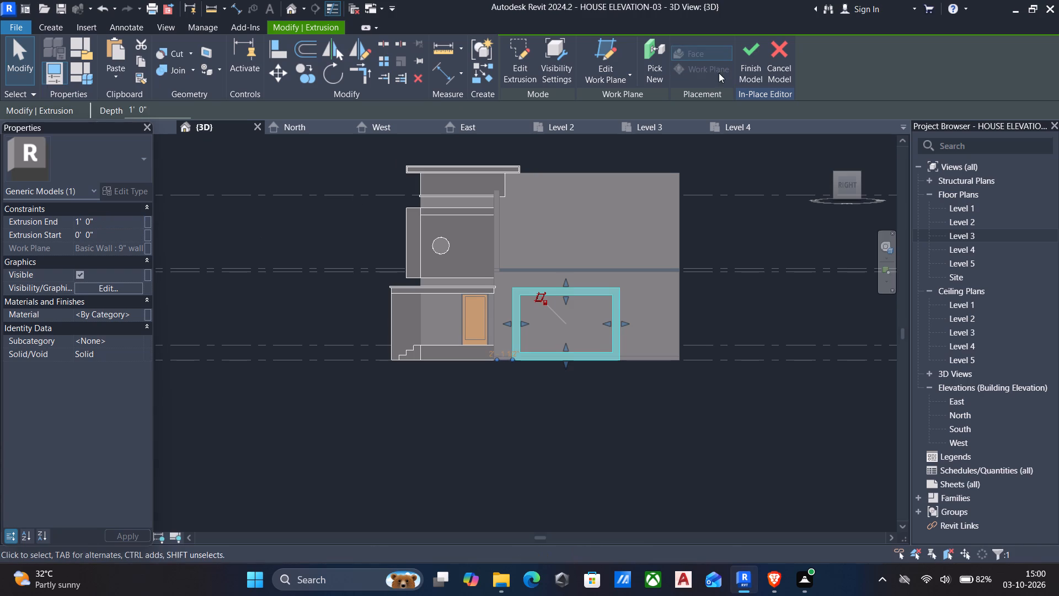
pyautogui.click(755, 56)
# Reopen the generic in-place model for editing and set the side wall frame's extrusion end to 1'-6".
pyautogui.scroll(-2, 417, 320)
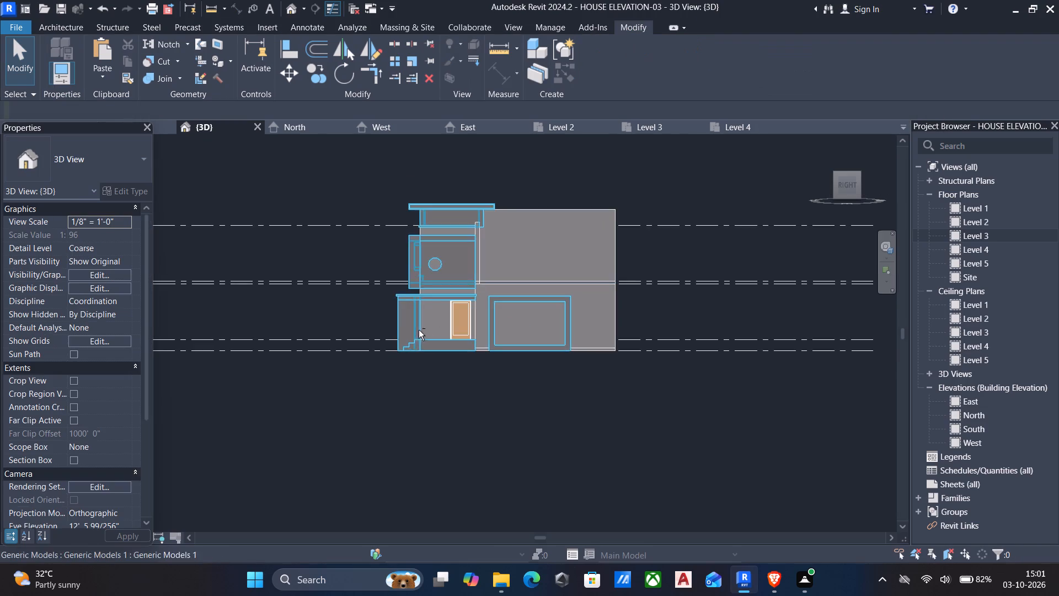
pyautogui.keyDown('shift'); pyautogui.moveTo(419, 330); pyautogui.dragTo(609, 368, button='middle'); pyautogui.keyUp('shift')
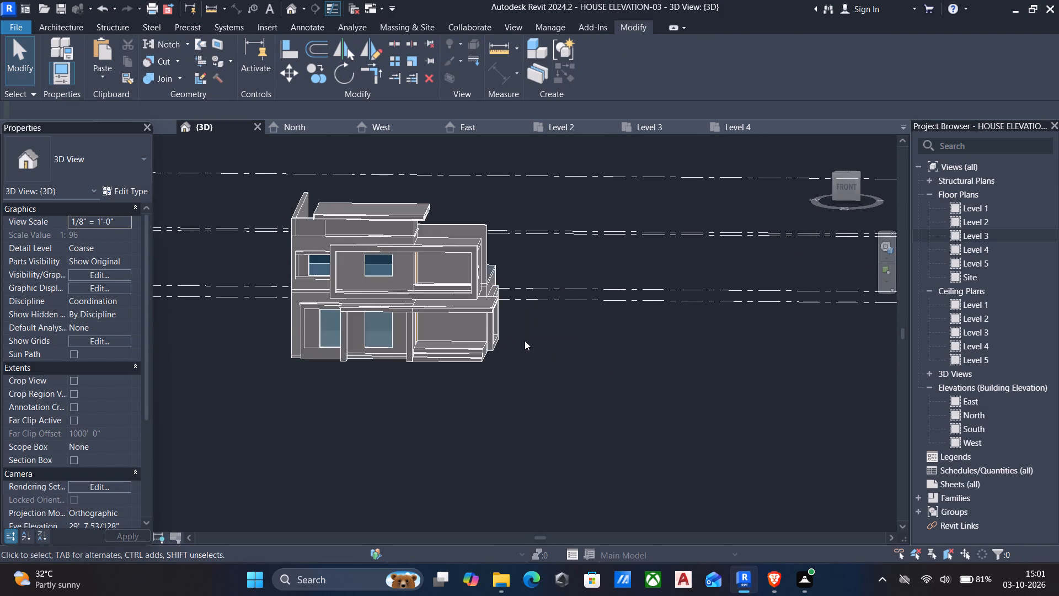
pyautogui.scroll(4, 524, 340)
pyautogui.click(467, 328)
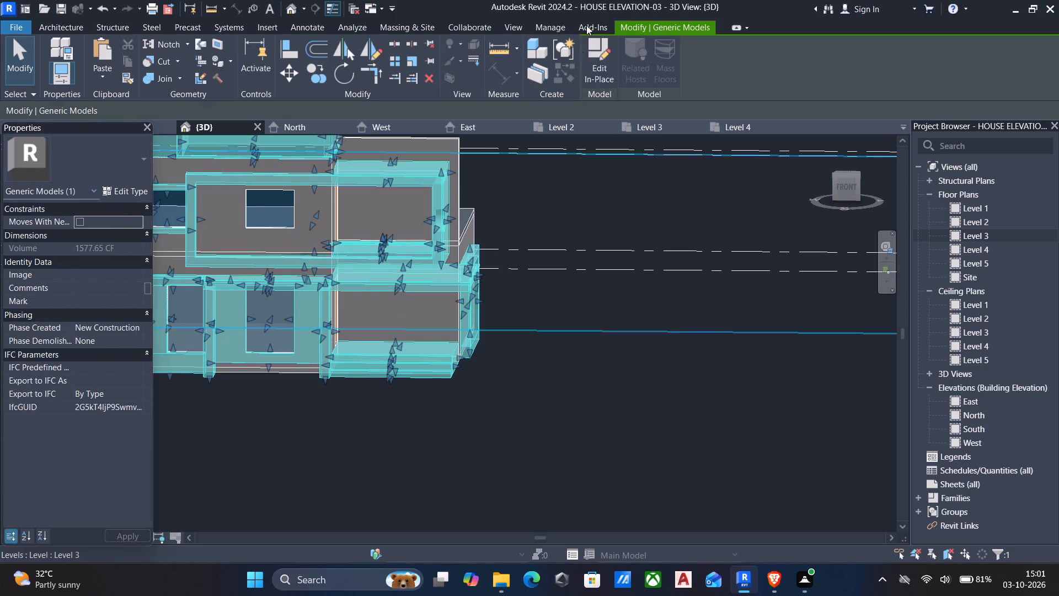
pyautogui.click(601, 70)
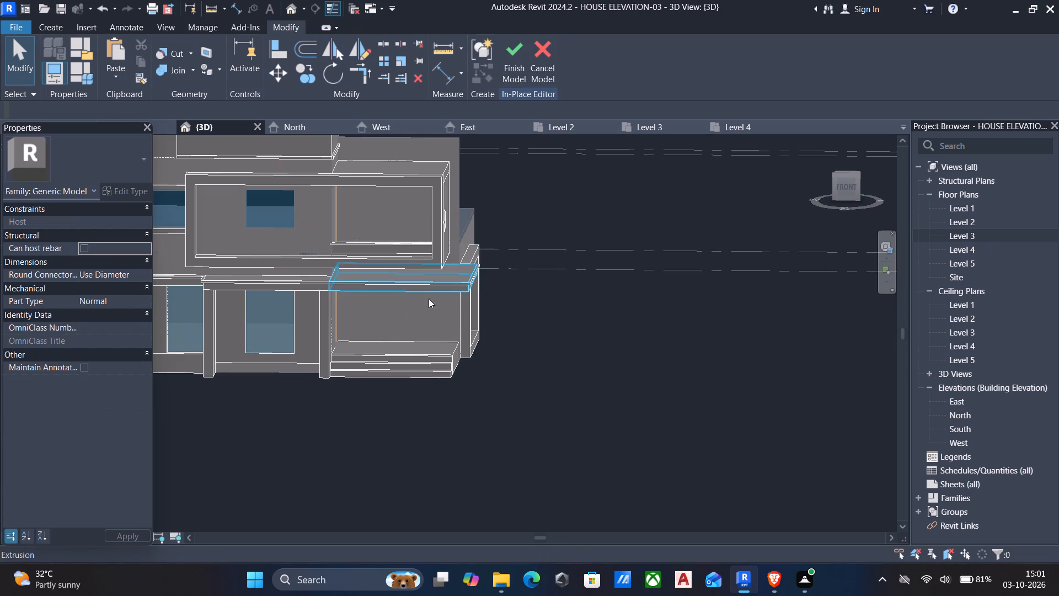
pyautogui.click(472, 326)
pyautogui.click(118, 220)
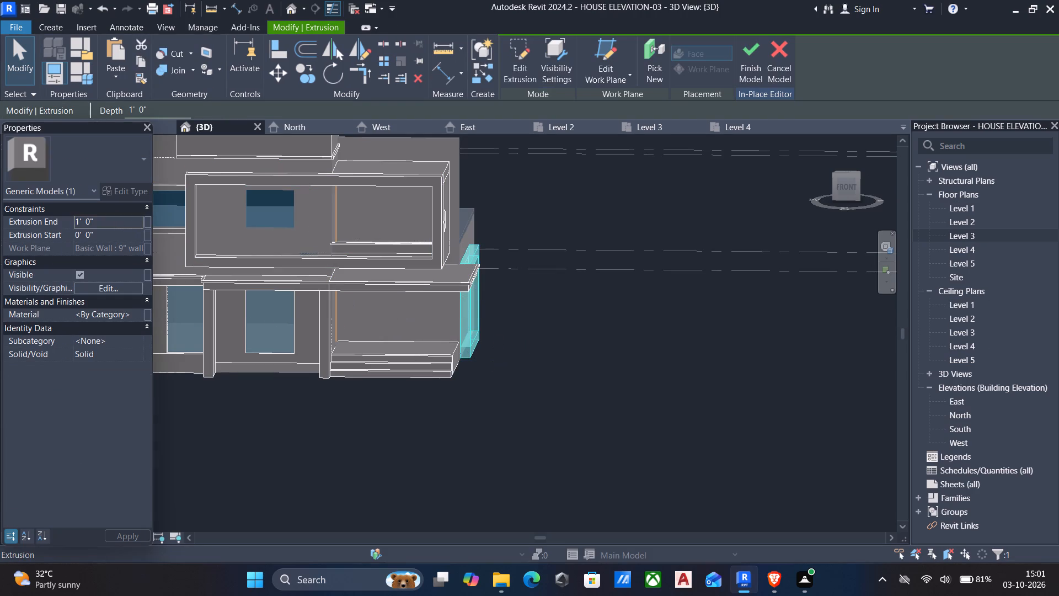
pyautogui.write('1\'6"')
pyautogui.press('Return')
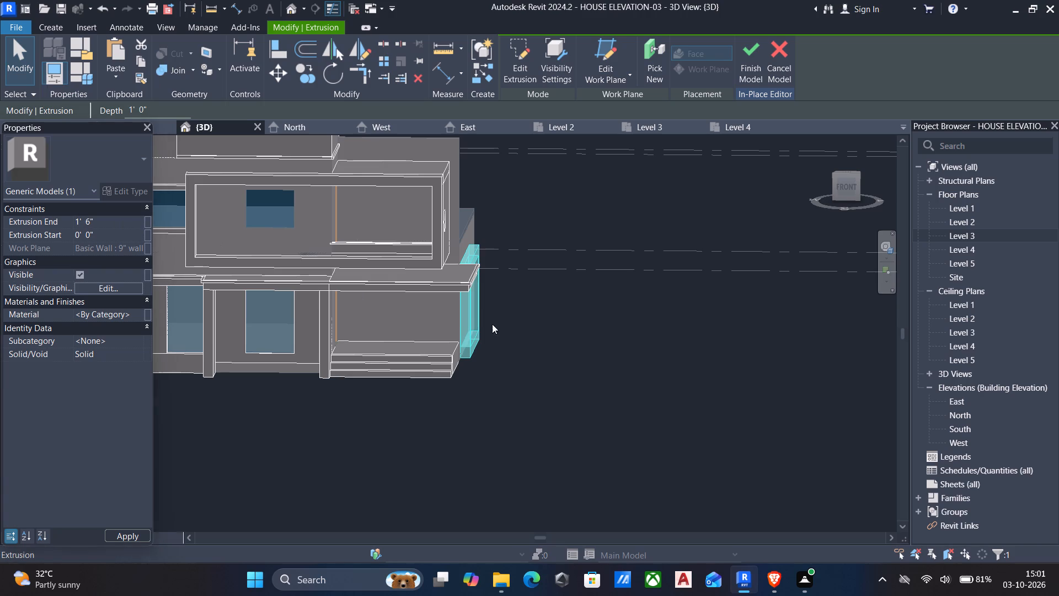
pyautogui.press('Escape')
# Start a new solid extrusion in the in-place model, picking the top face of the side wall frame as work plane.
pyautogui.scroll(-2, 578, 345)
pyautogui.keyDown('shift'); pyautogui.moveTo(579, 350); pyautogui.dragTo(448, 371, button='middle'); pyautogui.keyUp('shift')
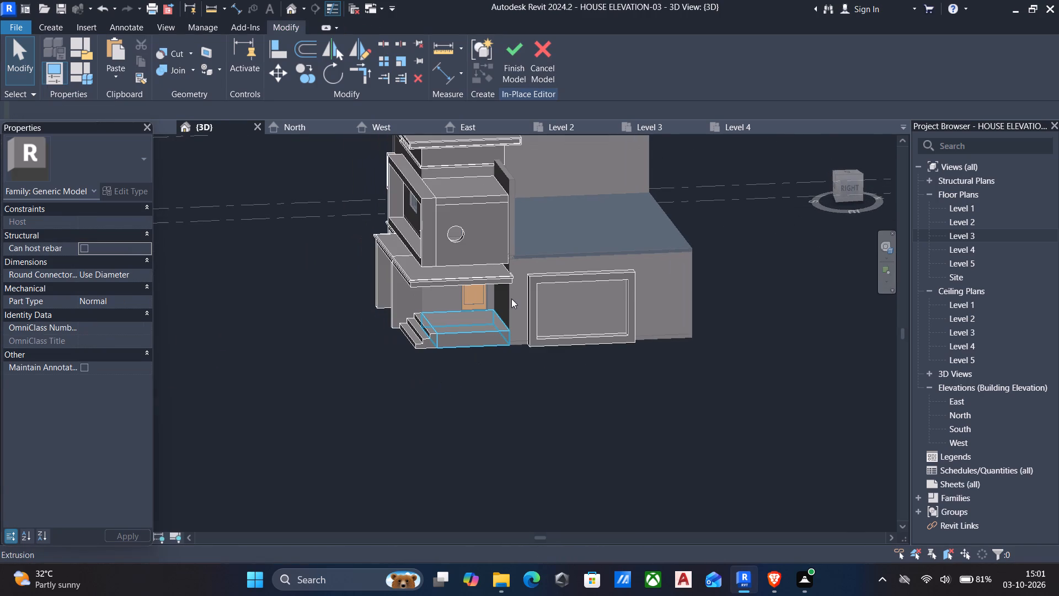
pyautogui.click(39, 26)
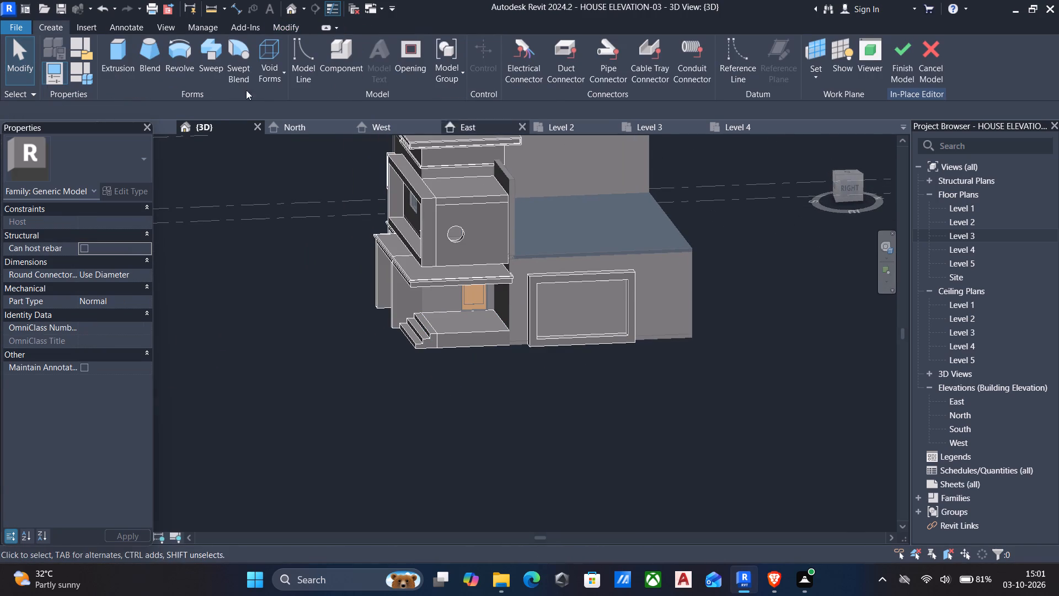
pyautogui.click(120, 40)
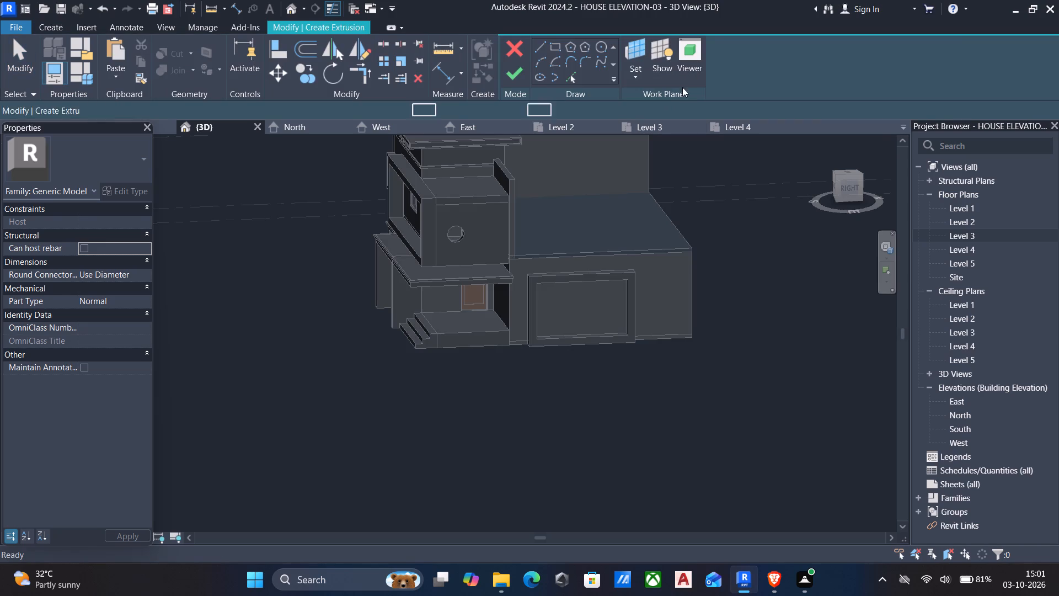
pyautogui.click(629, 78)
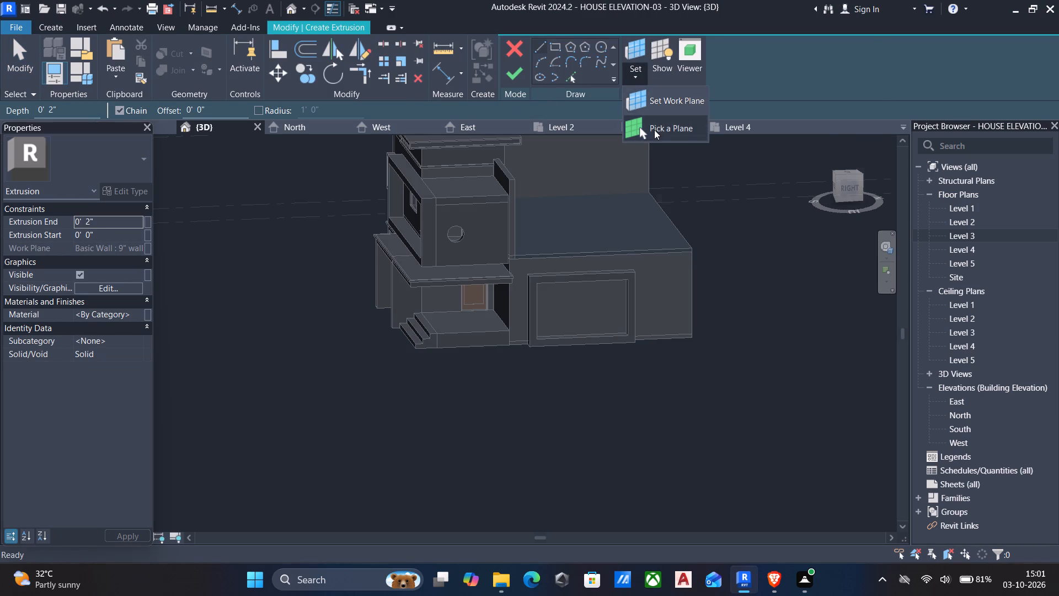
pyautogui.click(654, 130)
pyautogui.scroll(4, 573, 251)
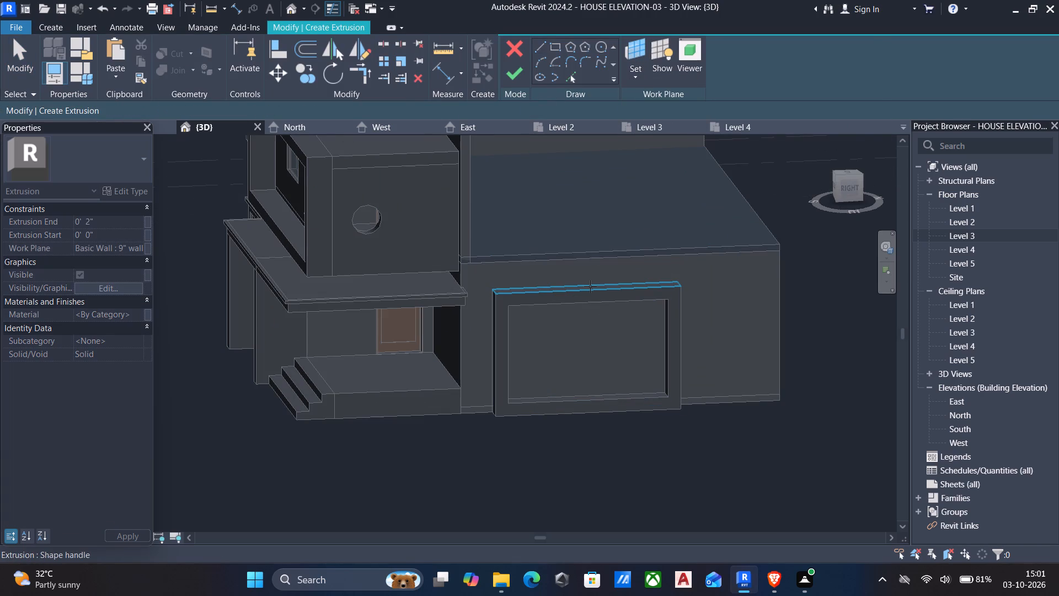
pyautogui.click(590, 286)
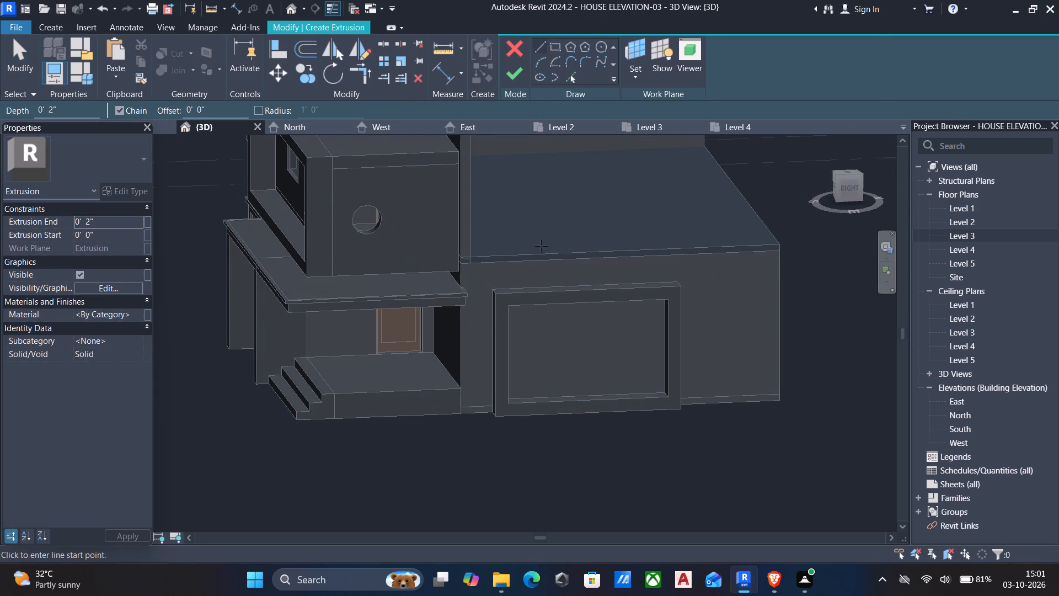
# Sketch a rectangle offset 2" outside the frame's top face, tracing the face's opposite corners.
pyautogui.click(557, 44)
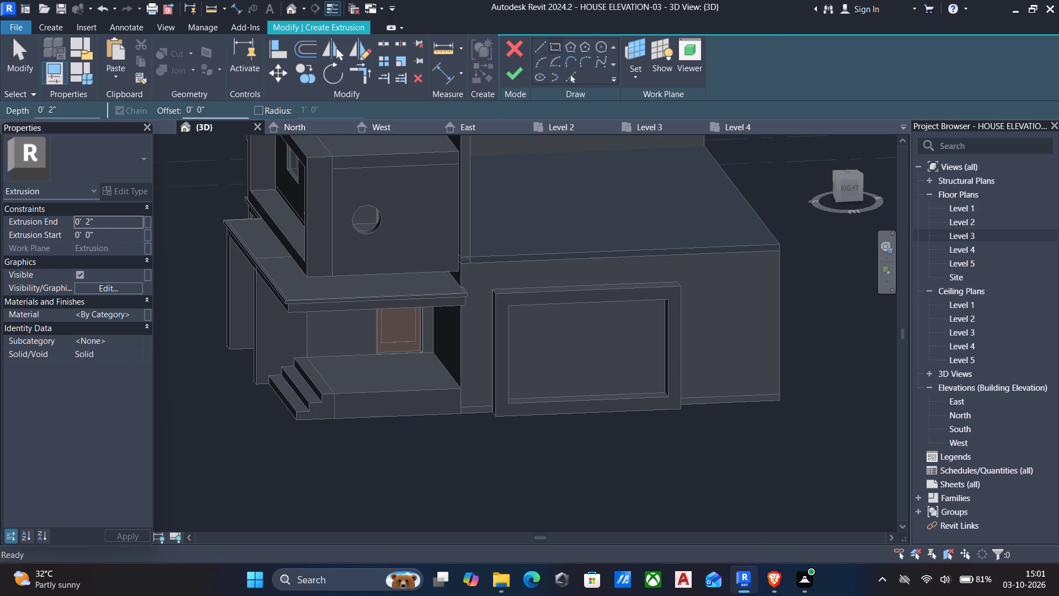
pyautogui.moveTo(211, 109); pyautogui.dragTo(0, 98)
pyautogui.press('2')
pyautogui.hotkey('shift', '"')
pyautogui.scroll(4, 698, 285)
pyautogui.scroll(5, 639, 266)
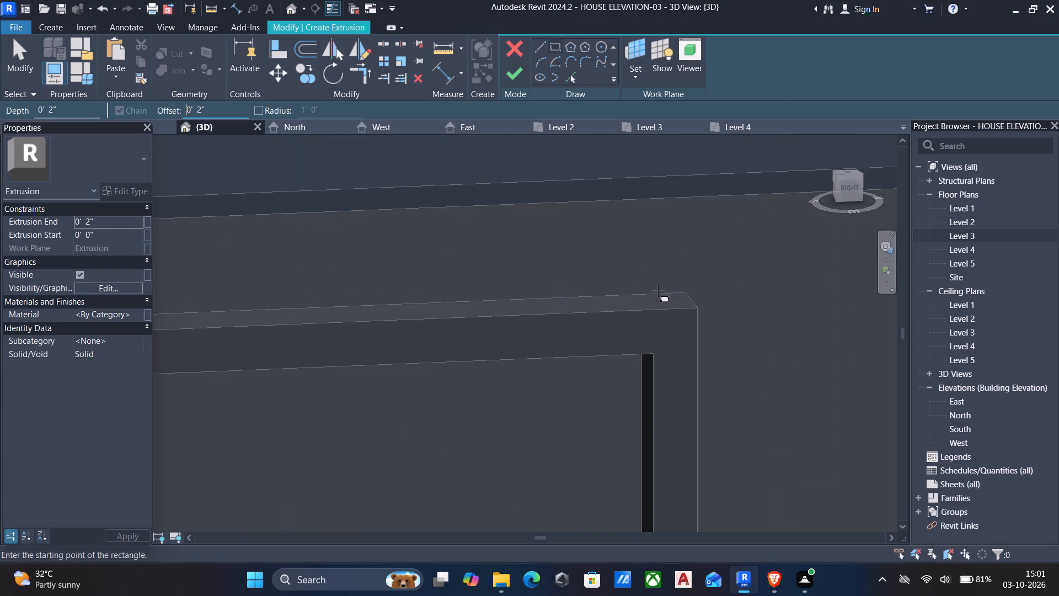
pyautogui.click(684, 291)
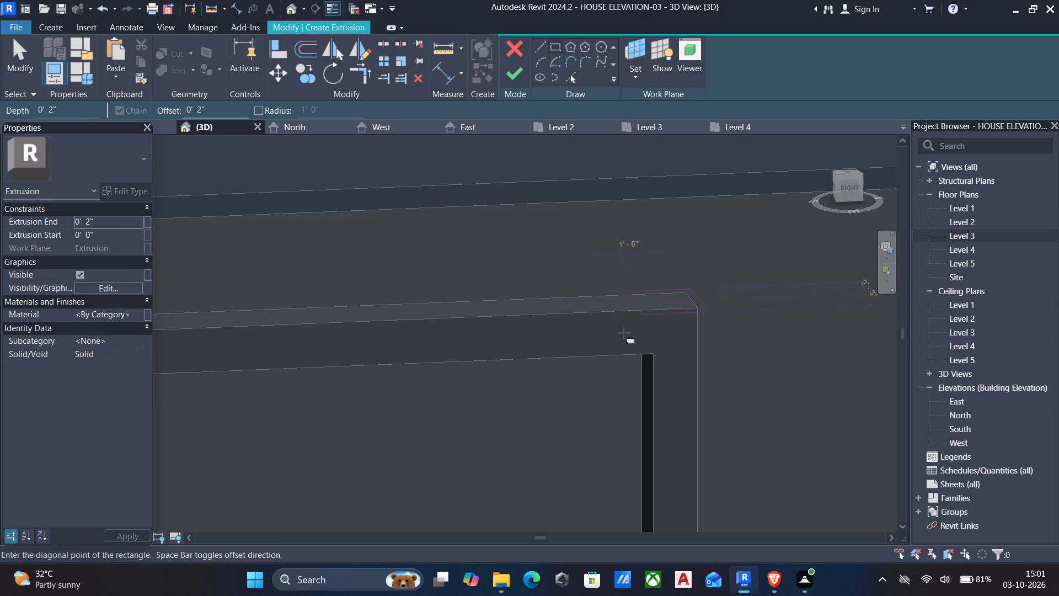
pyautogui.moveTo(582, 334); pyautogui.dragTo(682, 324, button='middle')
pyautogui.moveTo(358, 339); pyautogui.dragTo(563, 297, button='middle')
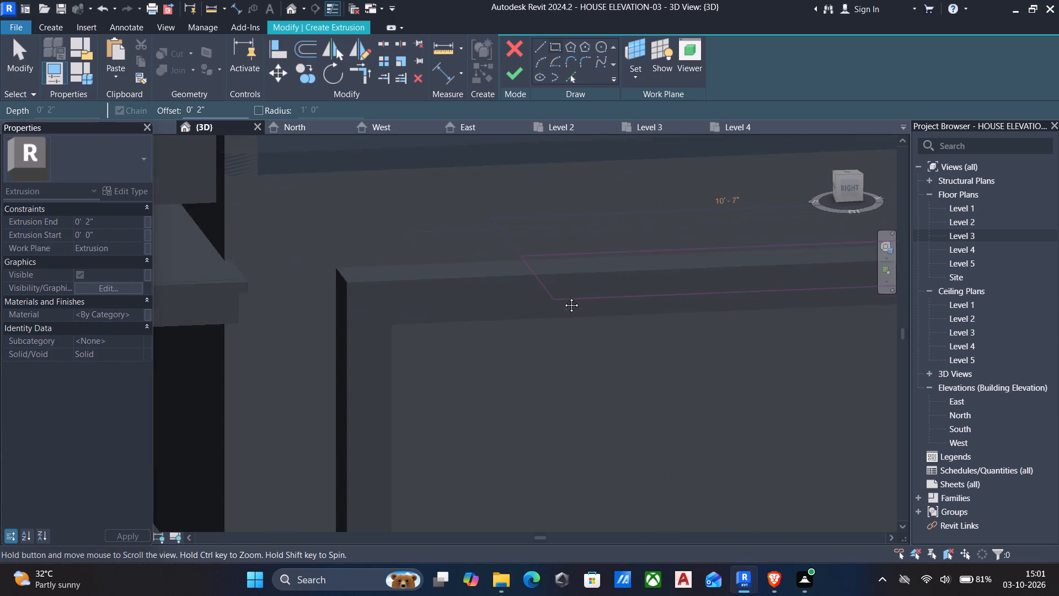
pyautogui.moveTo(563, 297); pyautogui.dragTo(563, 297, button='middle')
pyautogui.click(351, 283)
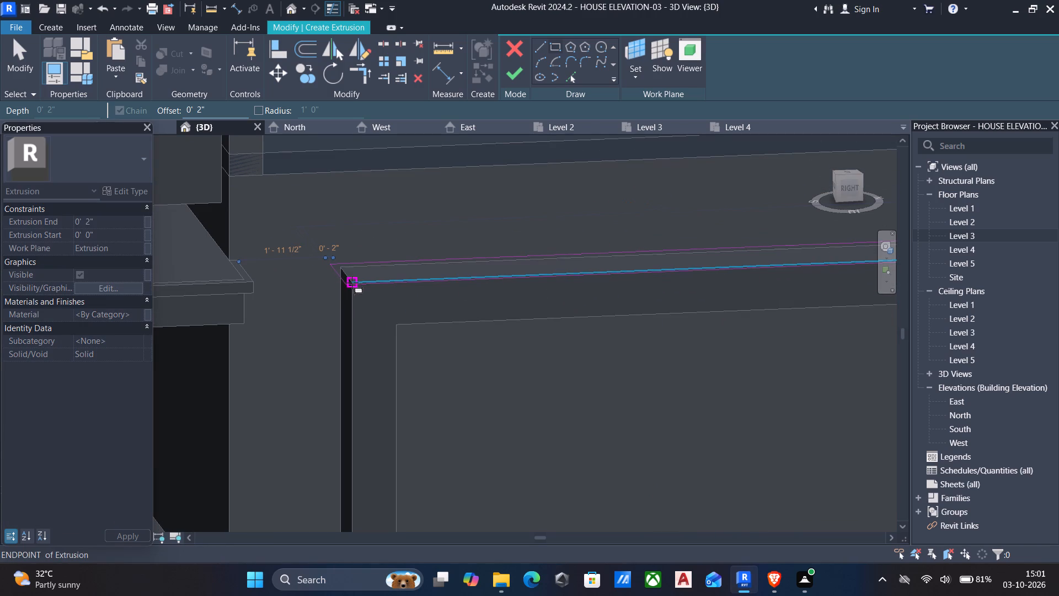
pyautogui.press('Escape')
pyautogui.press('Escape')
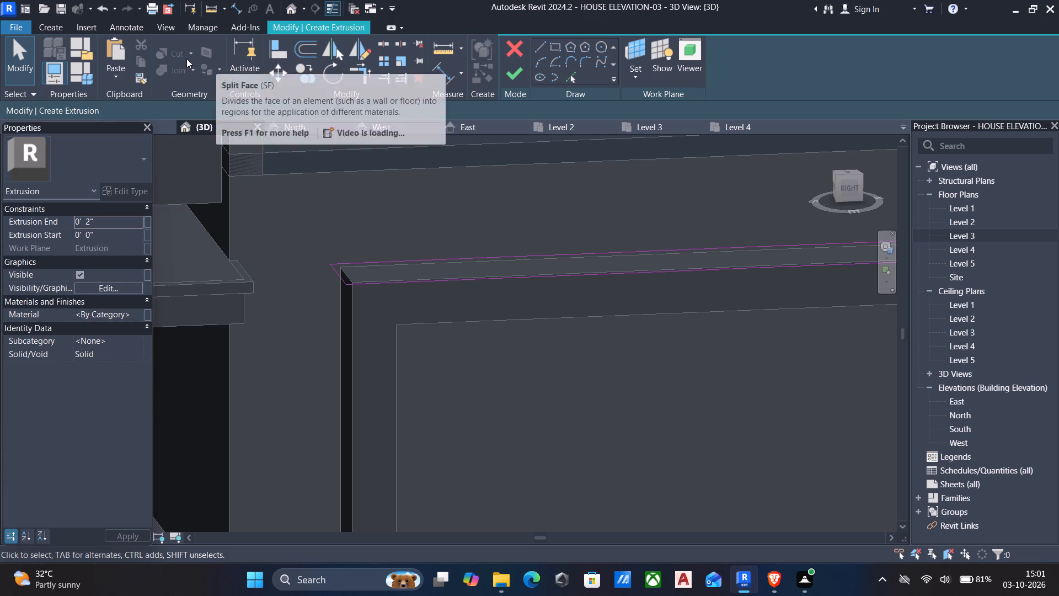
# Draw a second rectangle offset 2" inside the sketched rectangle on the frame's top, tracing its opposite corners.
pyautogui.click(557, 53)
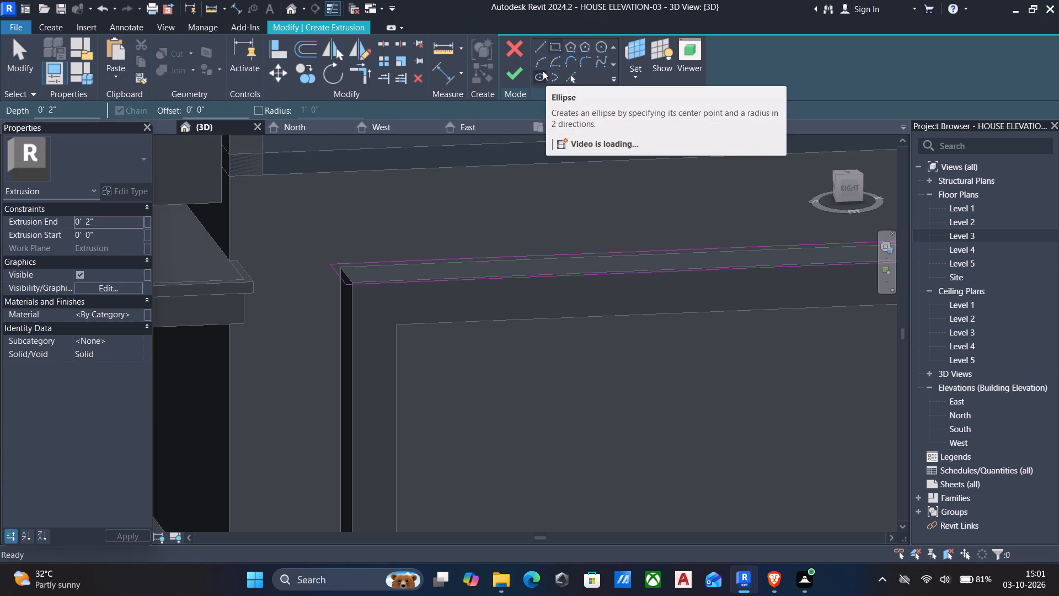
pyautogui.scroll(-1, 790, 316)
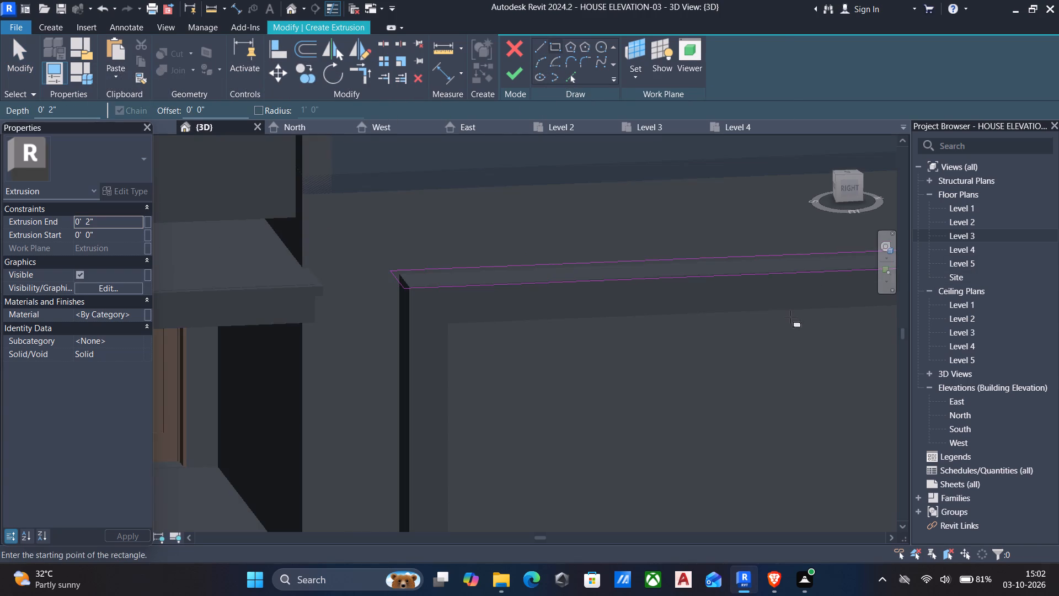
pyautogui.moveTo(785, 318); pyautogui.dragTo(560, 325, button='middle')
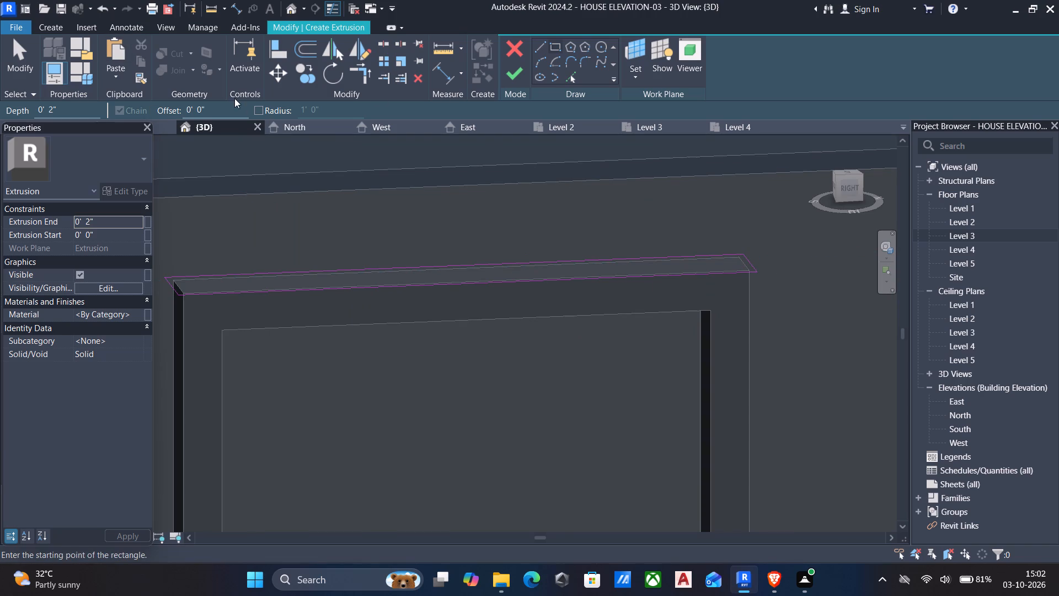
pyautogui.moveTo(229, 109); pyautogui.dragTo(0, 104)
pyautogui.write('2"')
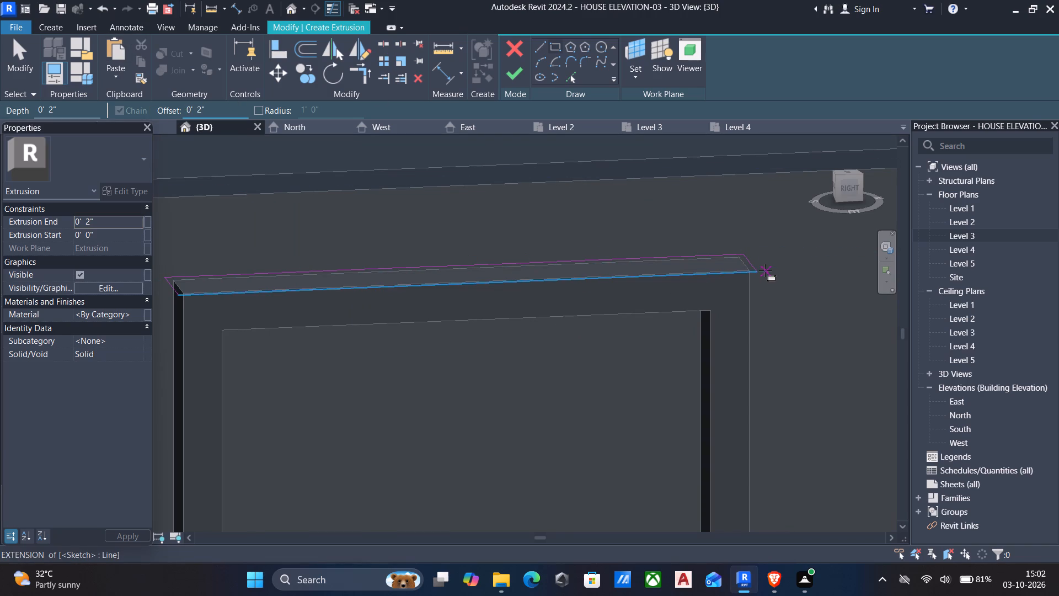
pyautogui.click(755, 270)
pyautogui.press('space')
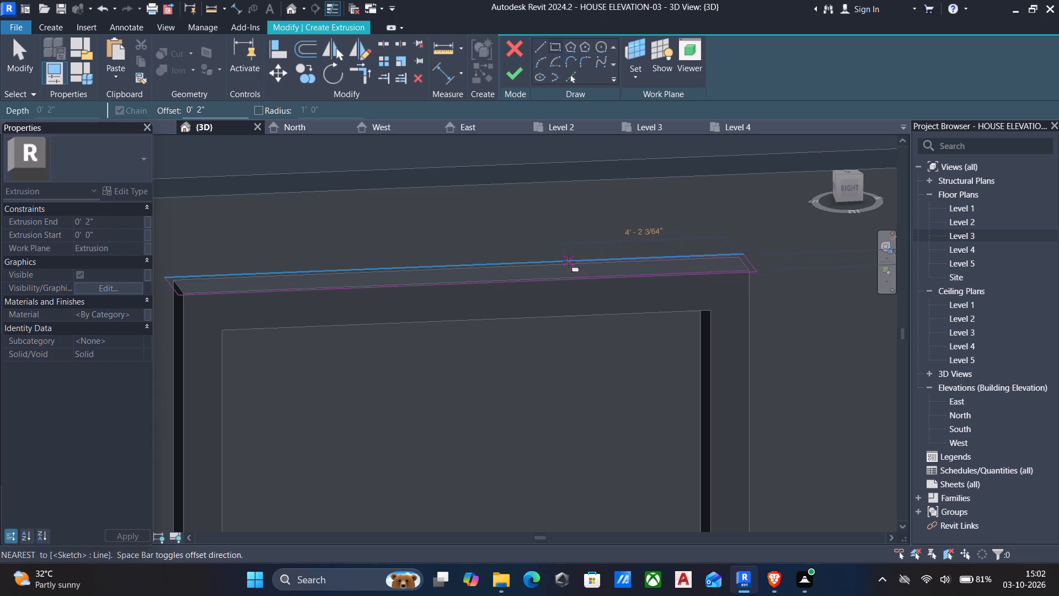
pyautogui.moveTo(569, 262); pyautogui.dragTo(778, 254, button='middle')
pyautogui.scroll(4, 407, 271)
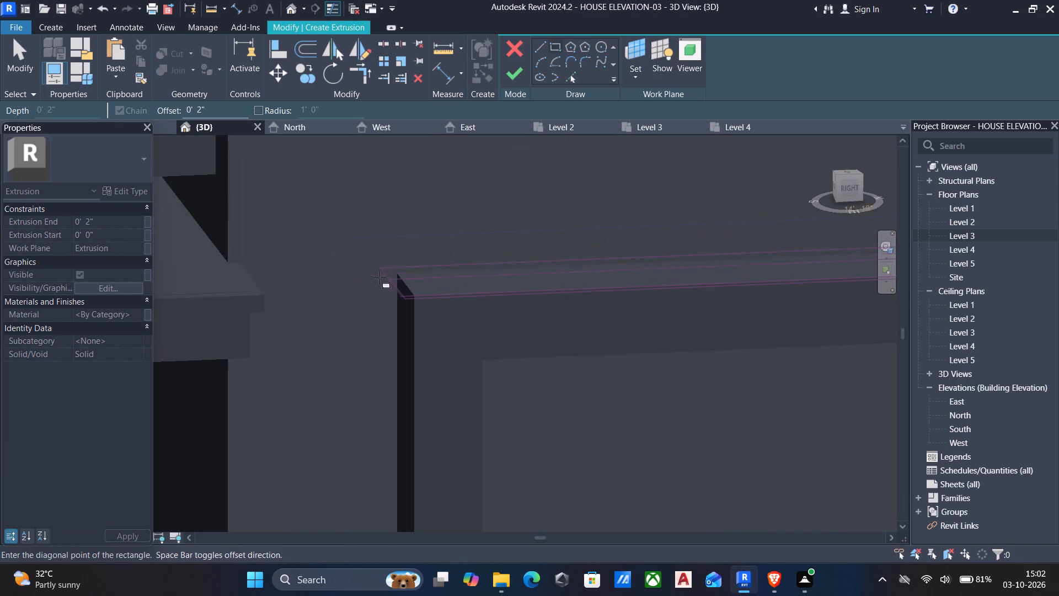
pyautogui.scroll(4, 382, 264)
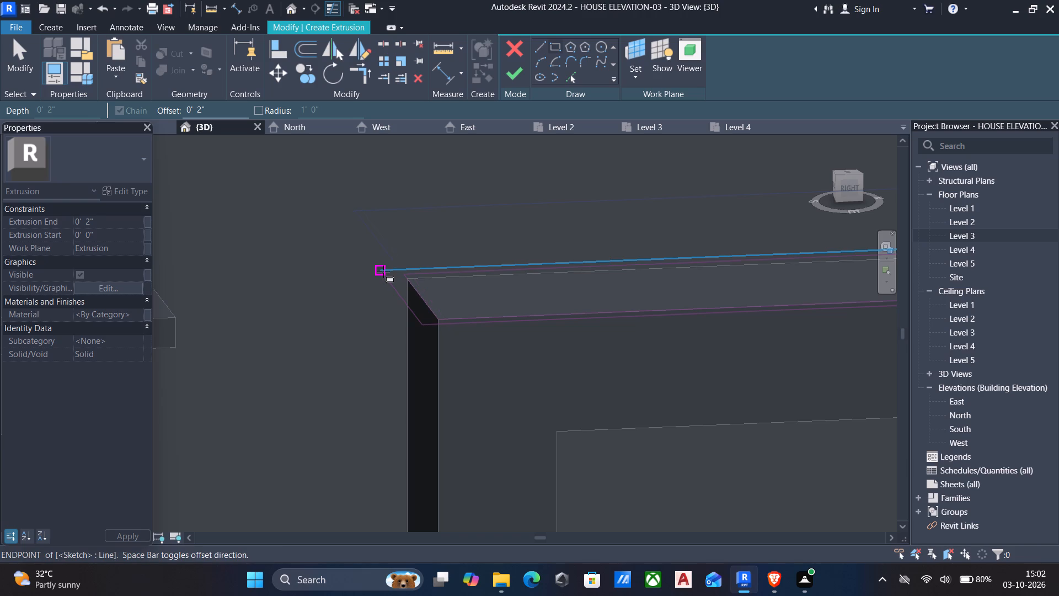
pyautogui.click(383, 272)
pyautogui.press('Escape')
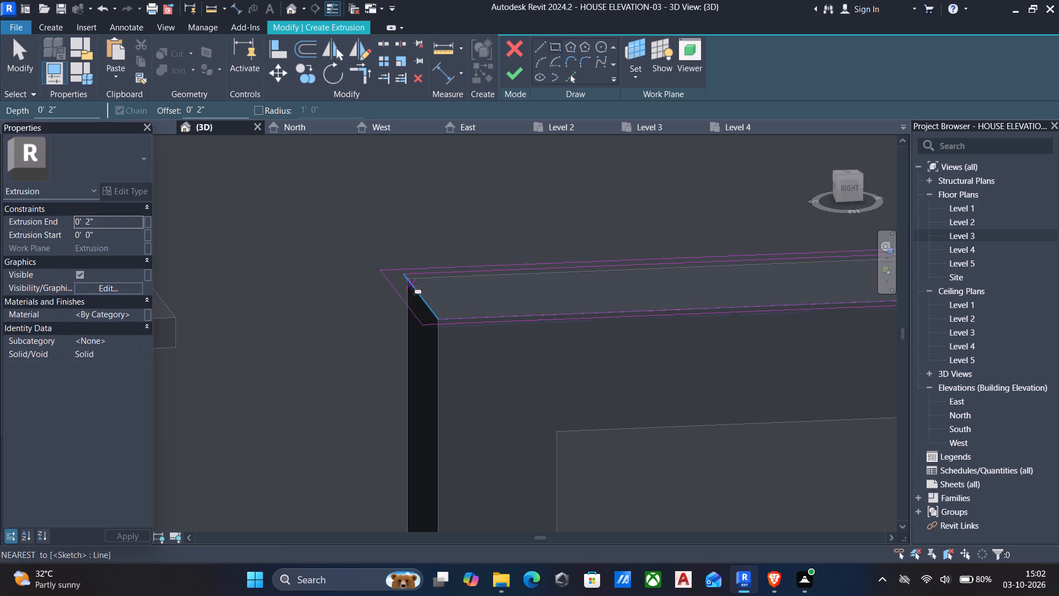
pyautogui.scroll(-5, 411, 286)
pyautogui.press('Escape')
pyautogui.scroll(-3, 466, 324)
pyautogui.moveTo(477, 331); pyautogui.dragTo(461, 335, button='middle')
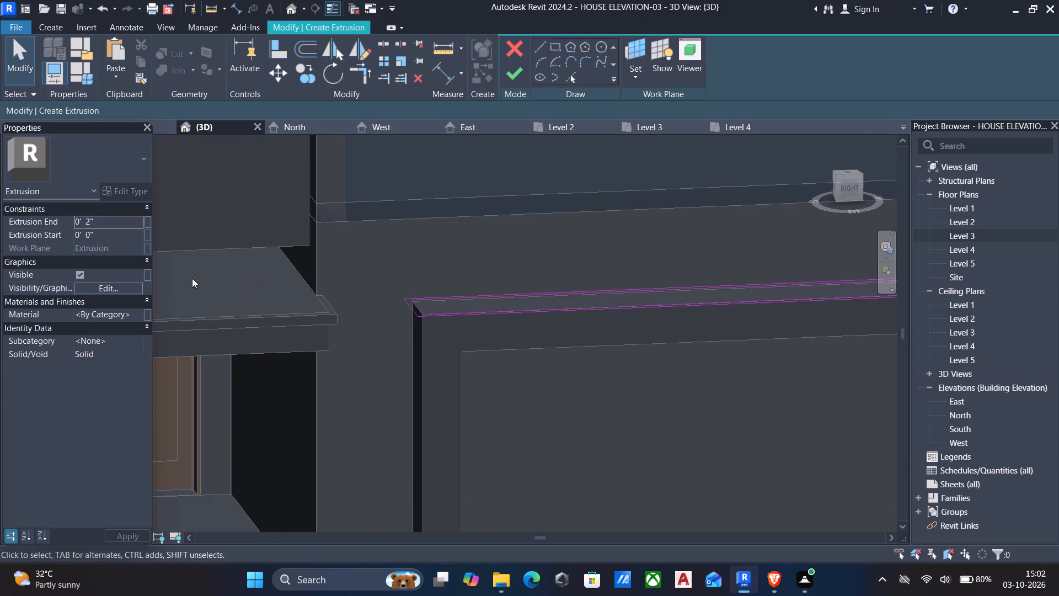
pyautogui.scroll(4, 308, 290)
pyautogui.scroll(10, 481, 311)
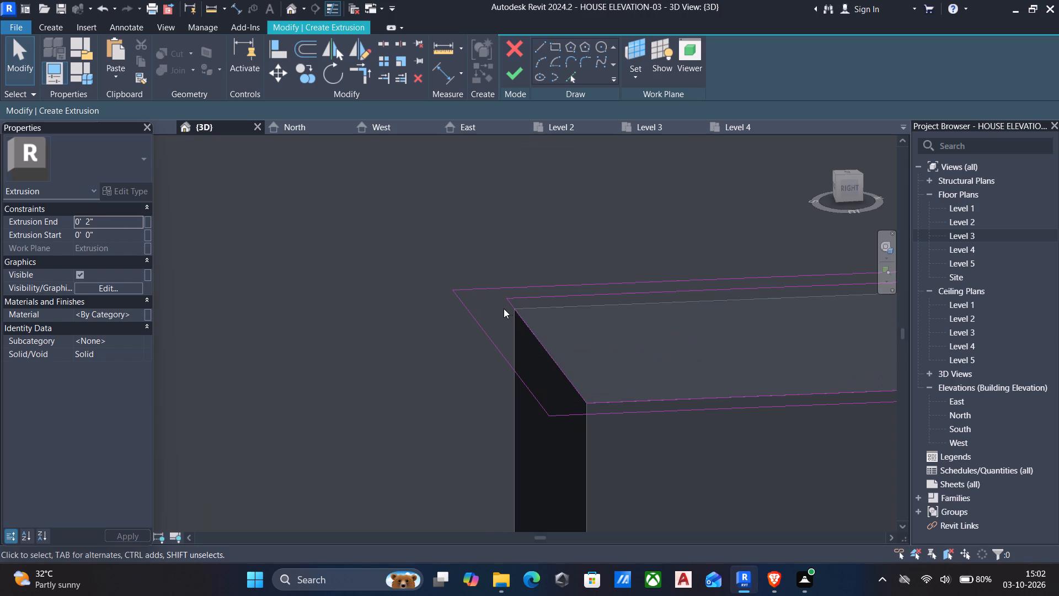
# Shift the inner rectangle's long wall-side line inward onto the frame's top edge, 4" from the outer line.
pyautogui.scroll(1, 512, 316)
pyautogui.keyDown('shift'); pyautogui.moveTo(512, 316); pyautogui.dragTo(457, 327, button='middle'); pyautogui.keyUp('shift')
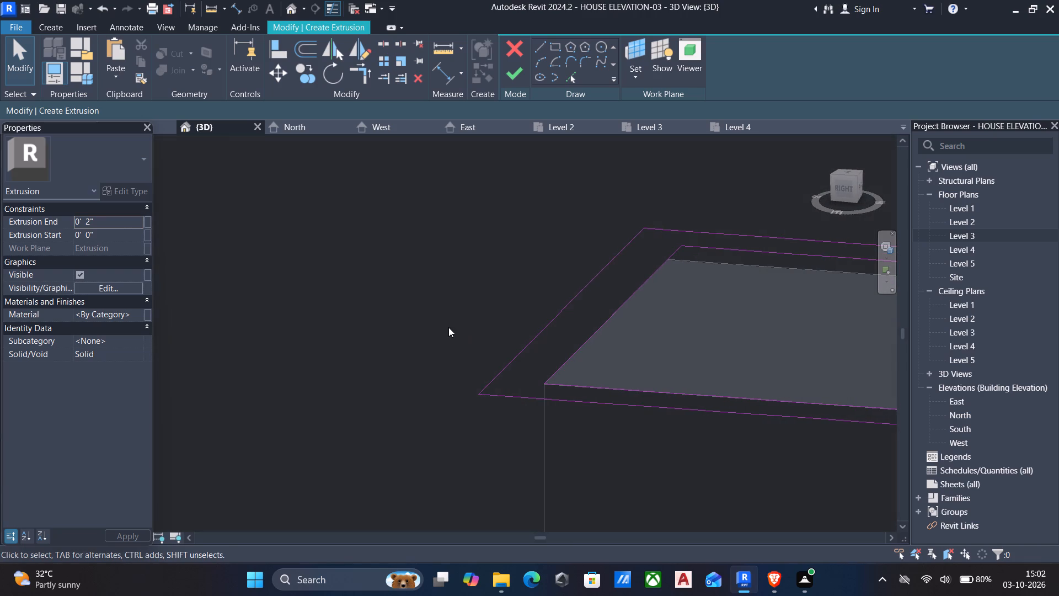
pyautogui.keyDown('shift'); pyautogui.moveTo(460, 319); pyautogui.dragTo(477, 312, button='middle'); pyautogui.keyUp('shift')
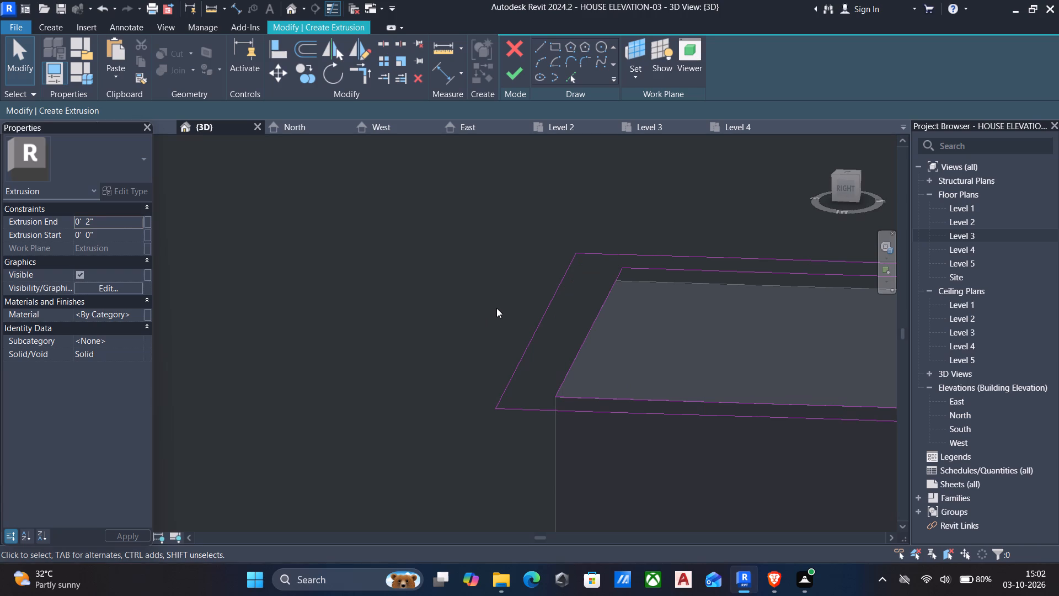
pyautogui.keyDown('shift'); pyautogui.moveTo(463, 295); pyautogui.dragTo(515, 283, button='middle'); pyautogui.keyUp('shift')
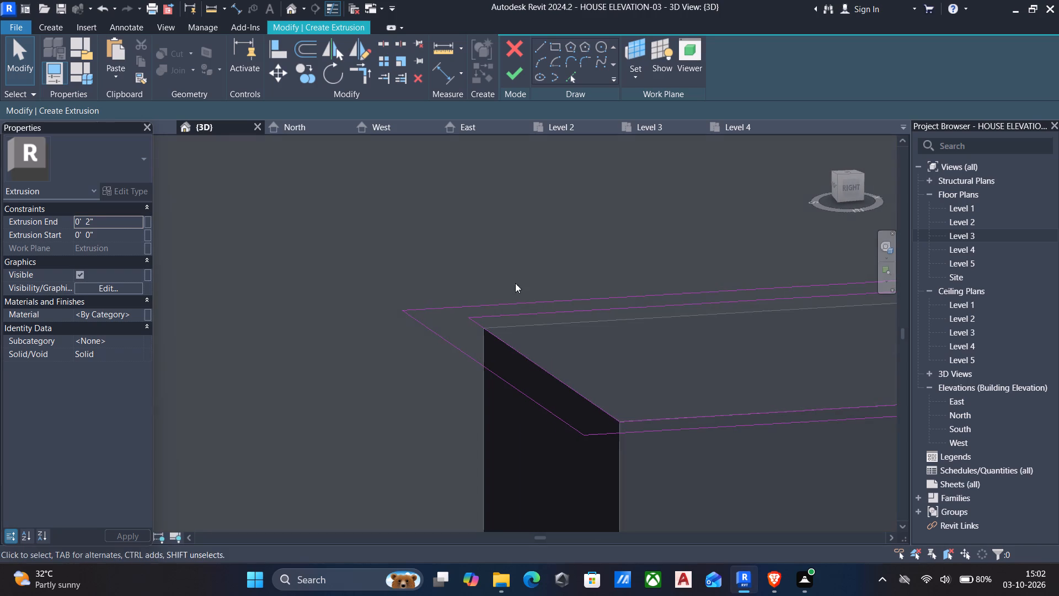
pyautogui.keyDown('shift'); pyautogui.moveTo(440, 284); pyautogui.dragTo(449, 362, button='middle'); pyautogui.keyUp('shift')
pyautogui.scroll(-6, 434, 205)
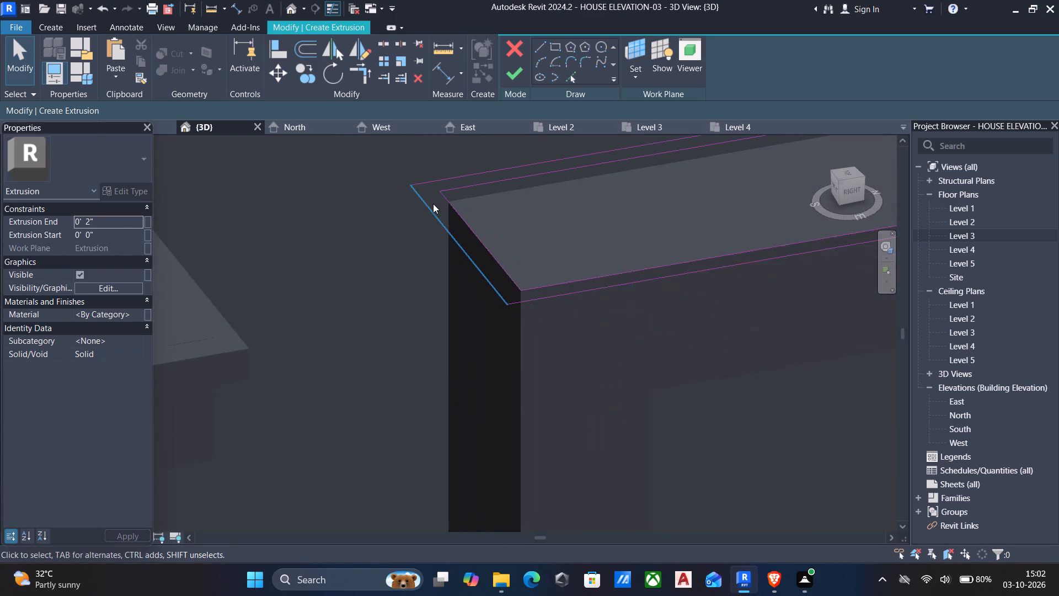
pyautogui.moveTo(433, 204); pyautogui.dragTo(431, 278, button='middle')
pyautogui.keyDown('shift'); pyautogui.moveTo(404, 209); pyautogui.dragTo(500, 327, button='middle'); pyautogui.keyUp('shift')
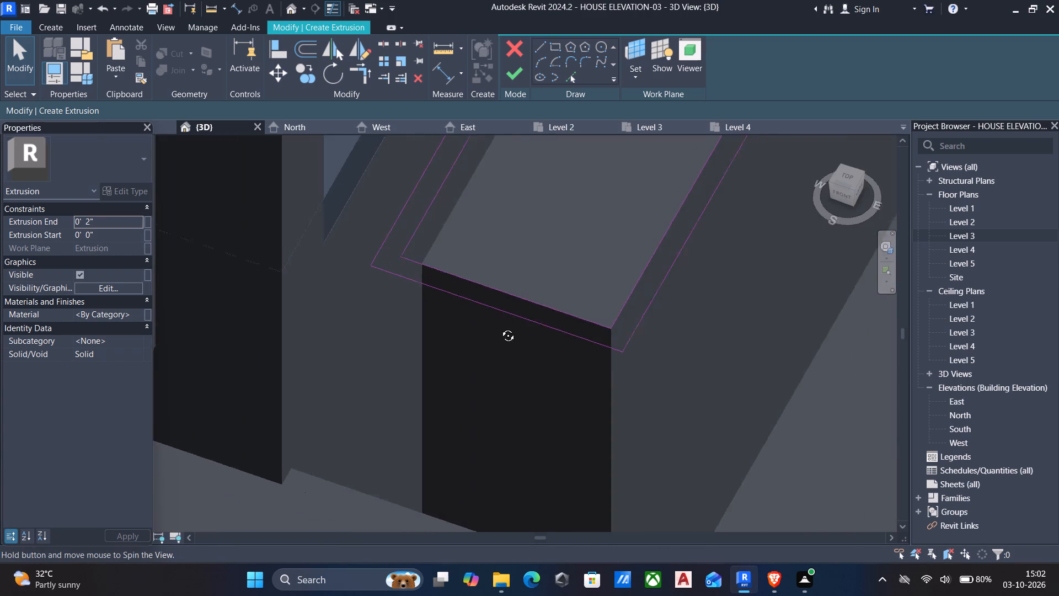
pyautogui.keyDown('shift'); pyautogui.moveTo(500, 327); pyautogui.dragTo(490, 306, button='middle'); pyautogui.keyUp('shift')
pyautogui.click(413, 240)
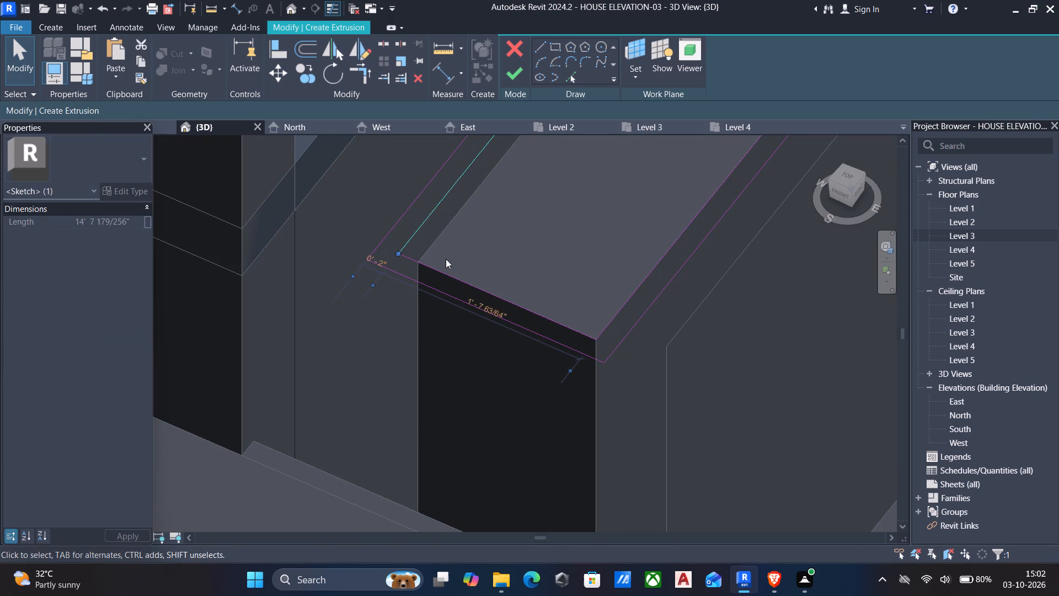
pyautogui.press('Right')
pyautogui.press('Right')
pyautogui.press('Right')
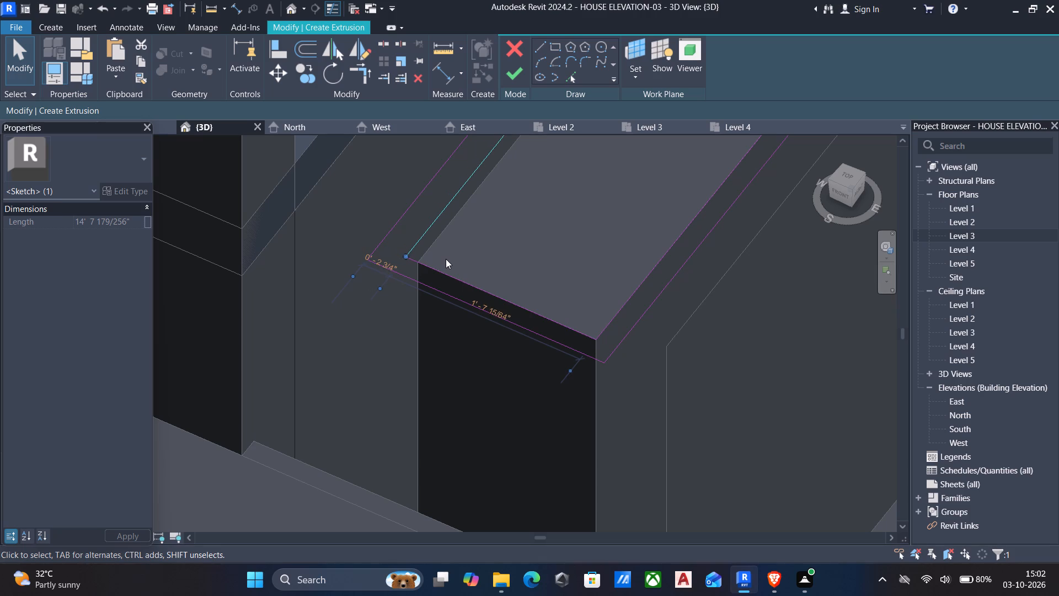
pyautogui.press('Right')
pyautogui.press('Right')
pyautogui.press('Right')
pyautogui.press('Right')
pyautogui.press('Right')
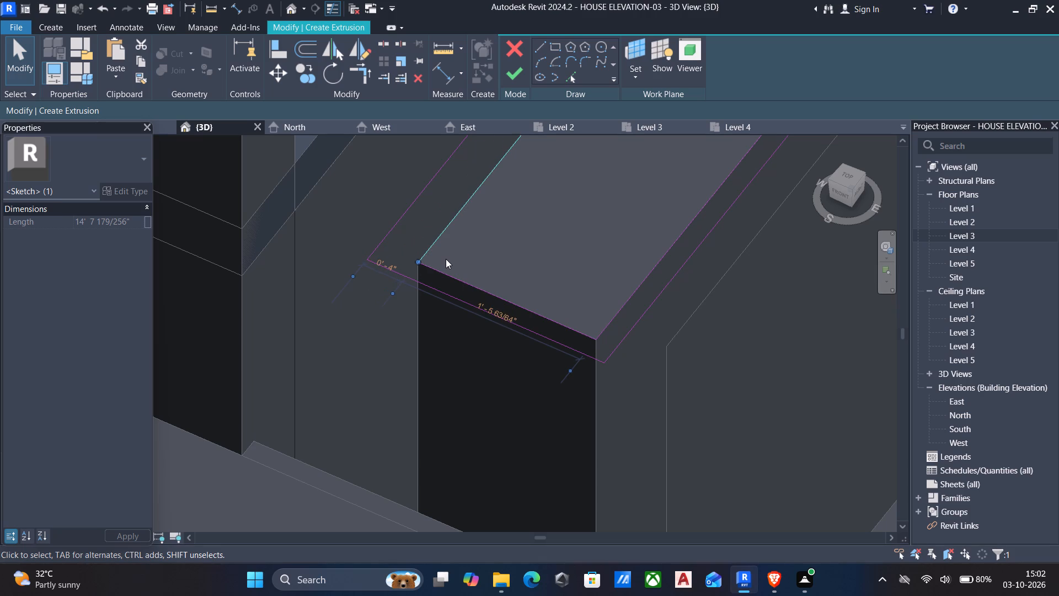
pyautogui.scroll(-3, 453, 267)
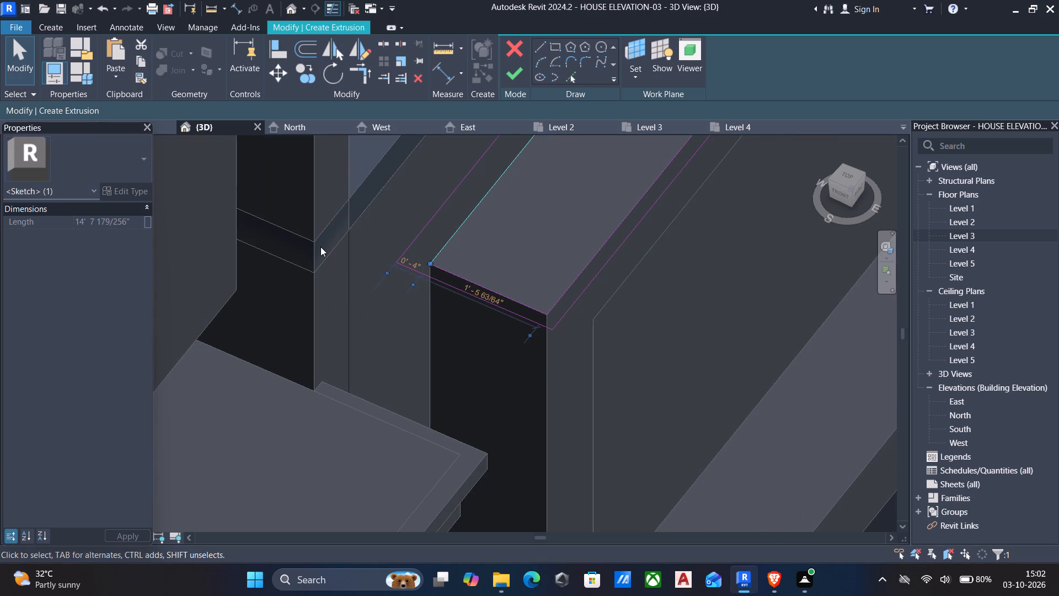
pyautogui.press('Escape')
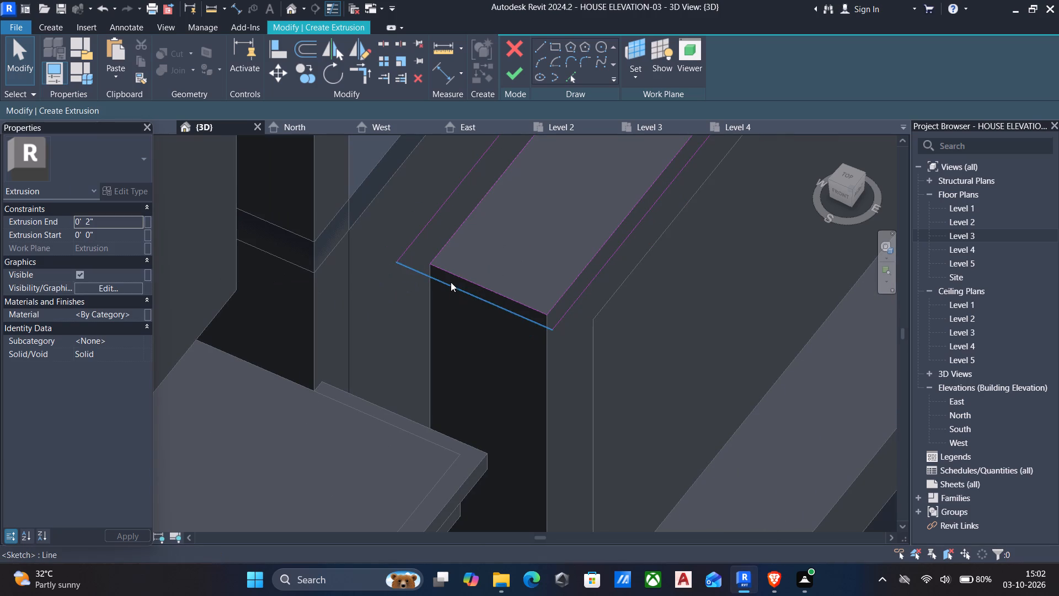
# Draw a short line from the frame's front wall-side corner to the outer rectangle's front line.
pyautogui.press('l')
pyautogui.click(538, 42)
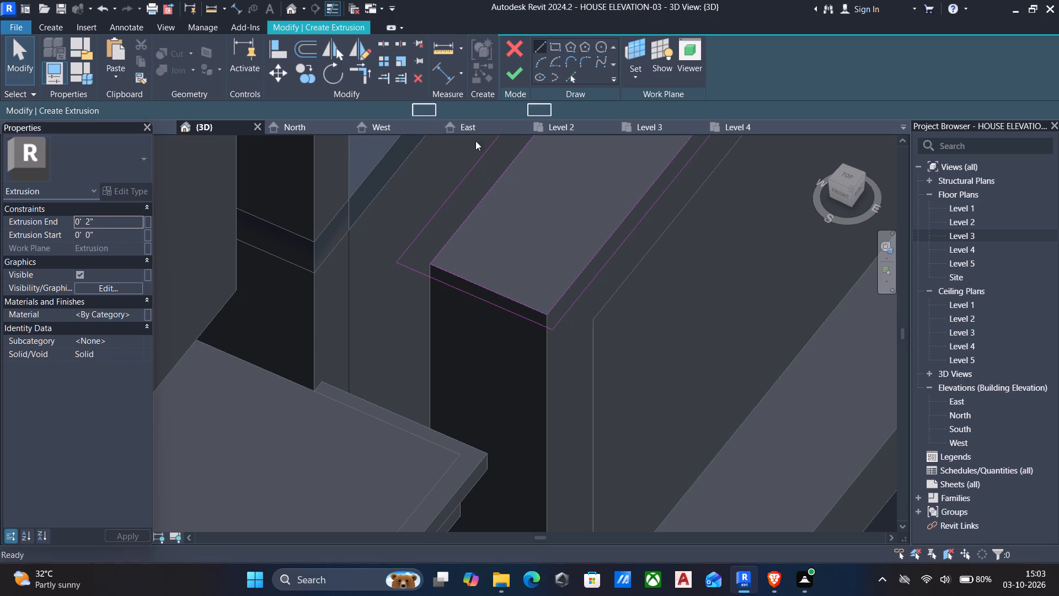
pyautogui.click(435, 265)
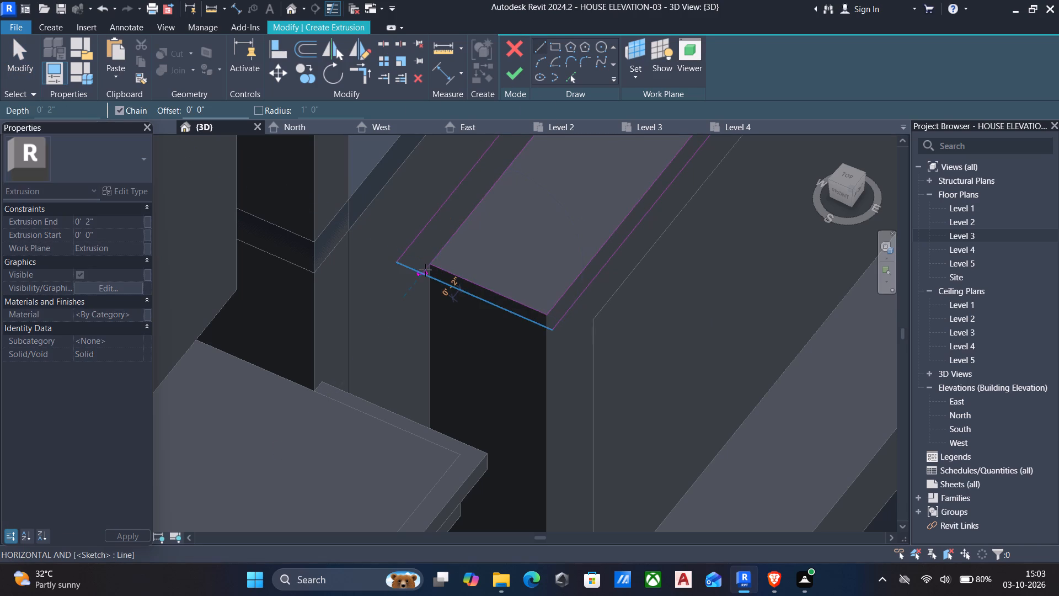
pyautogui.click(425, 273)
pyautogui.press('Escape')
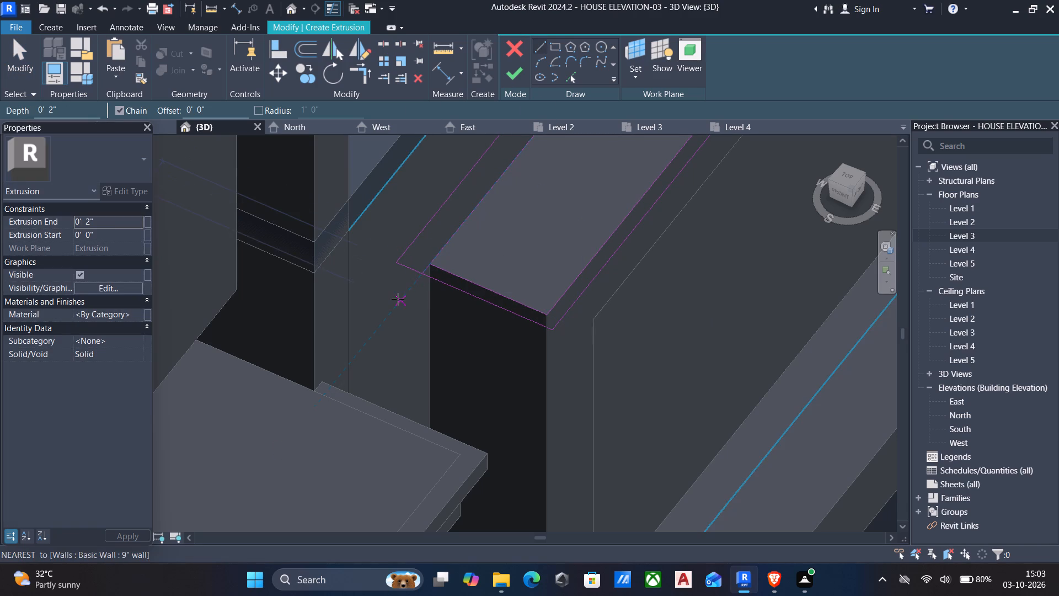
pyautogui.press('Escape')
# Delete the long wall-side lines of both the outer and inner rectangles.
pyautogui.click(397, 256)
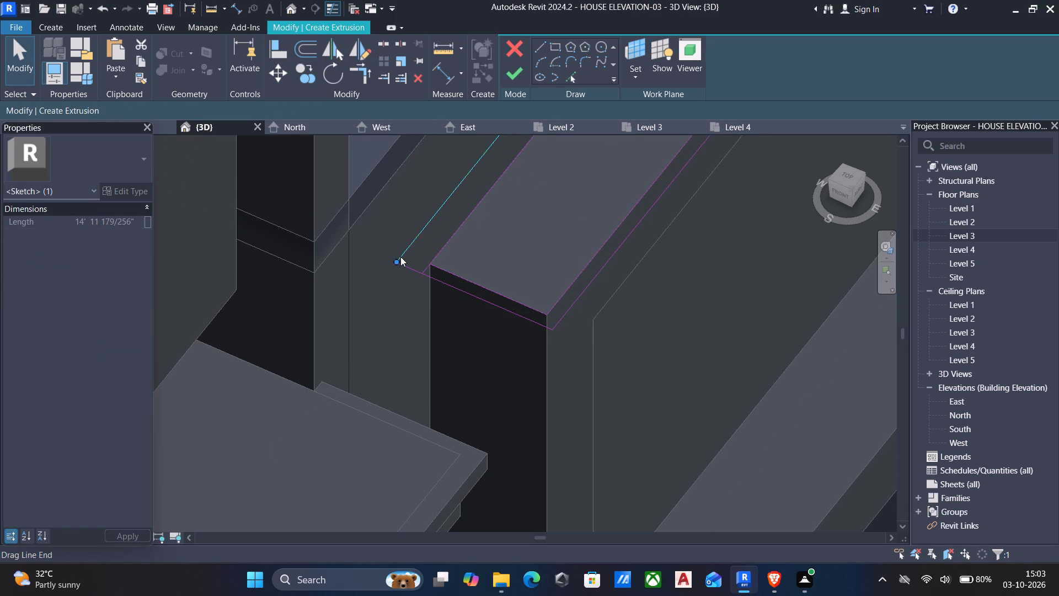
pyautogui.press('Delete')
pyautogui.scroll(-1, 431, 285)
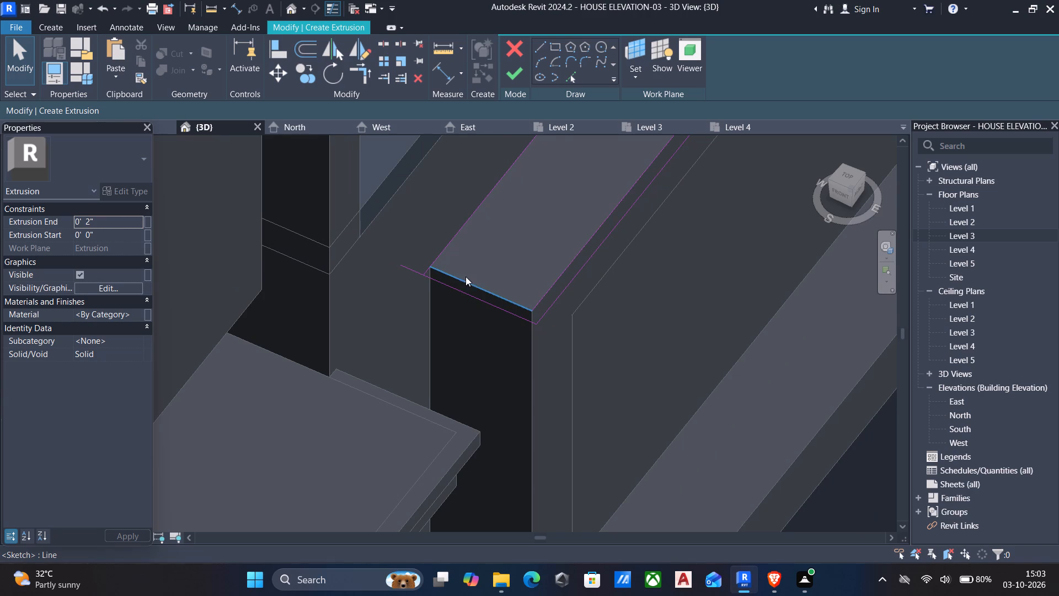
pyautogui.middleClick(463, 275)
pyautogui.scroll(4, 445, 266)
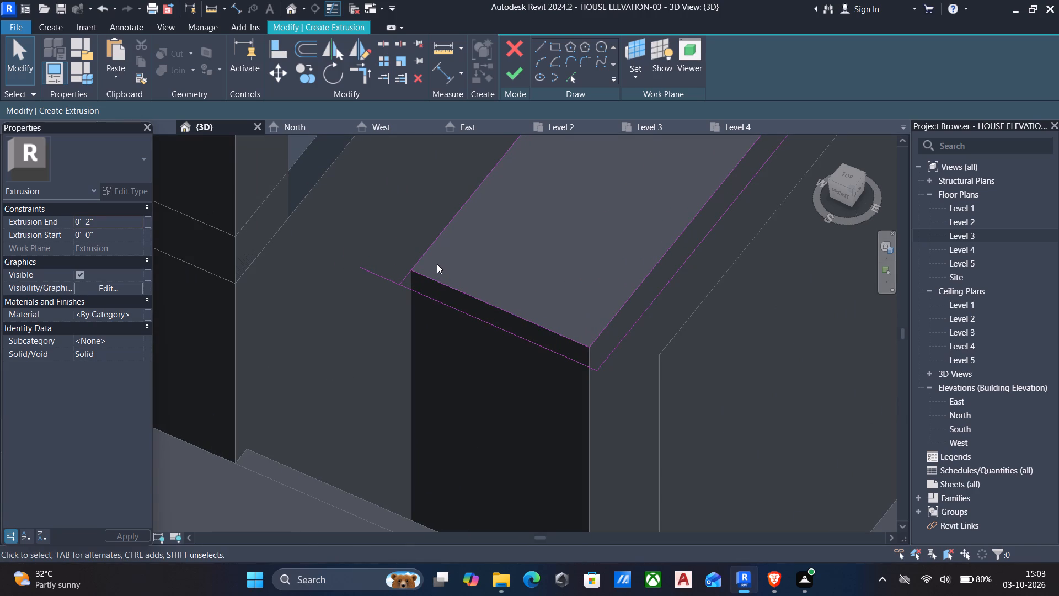
pyautogui.click(421, 252)
pyautogui.press('Delete')
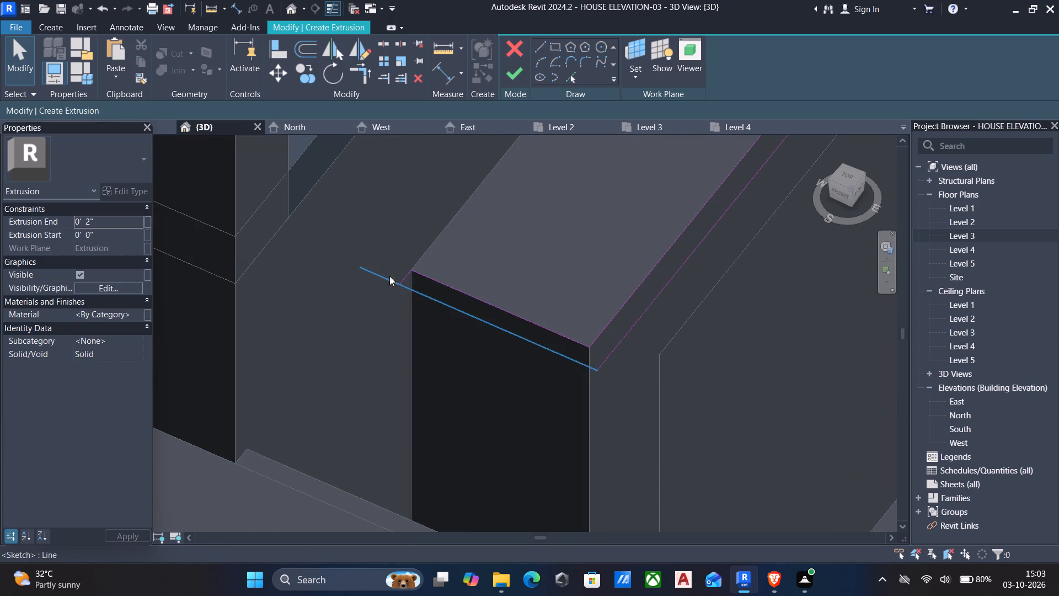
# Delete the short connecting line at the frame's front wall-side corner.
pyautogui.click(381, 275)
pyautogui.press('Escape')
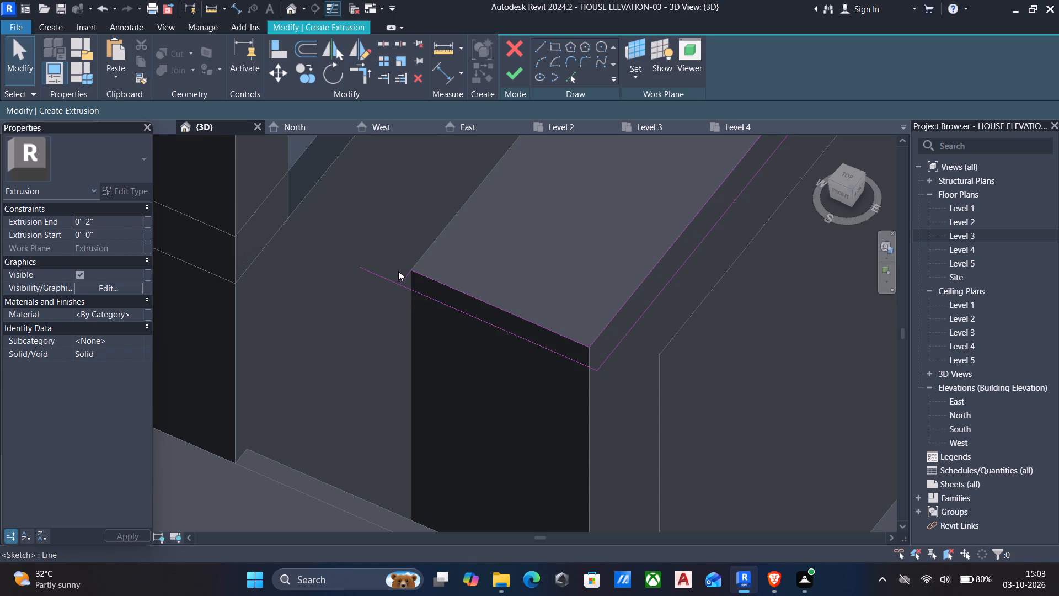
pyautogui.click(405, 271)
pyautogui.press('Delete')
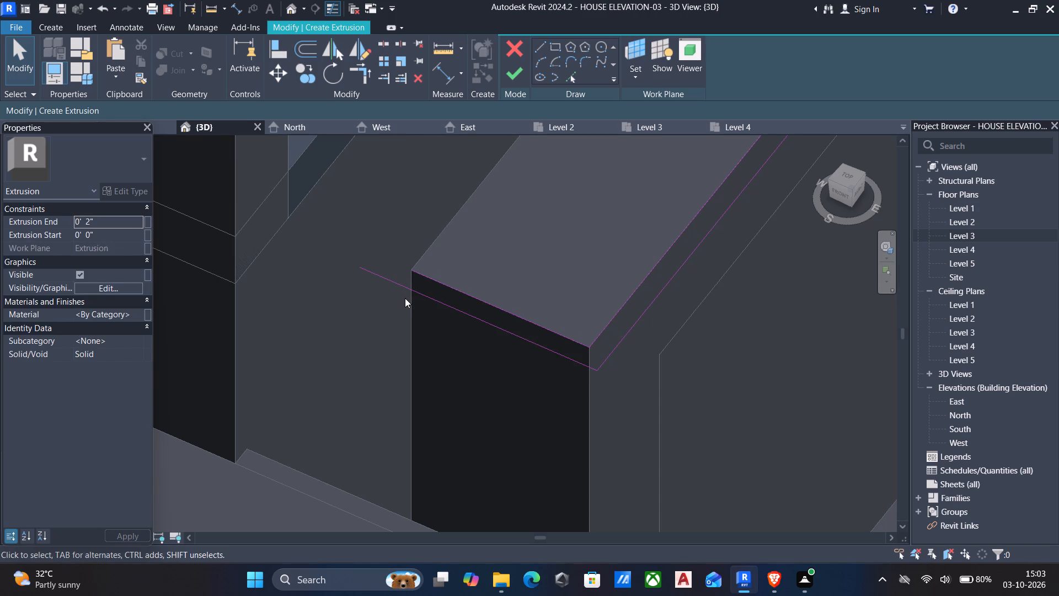
# Draw a 2" line from the frame's front wall-side corner straight out to the outer front line.
pyautogui.scroll(6, 413, 259)
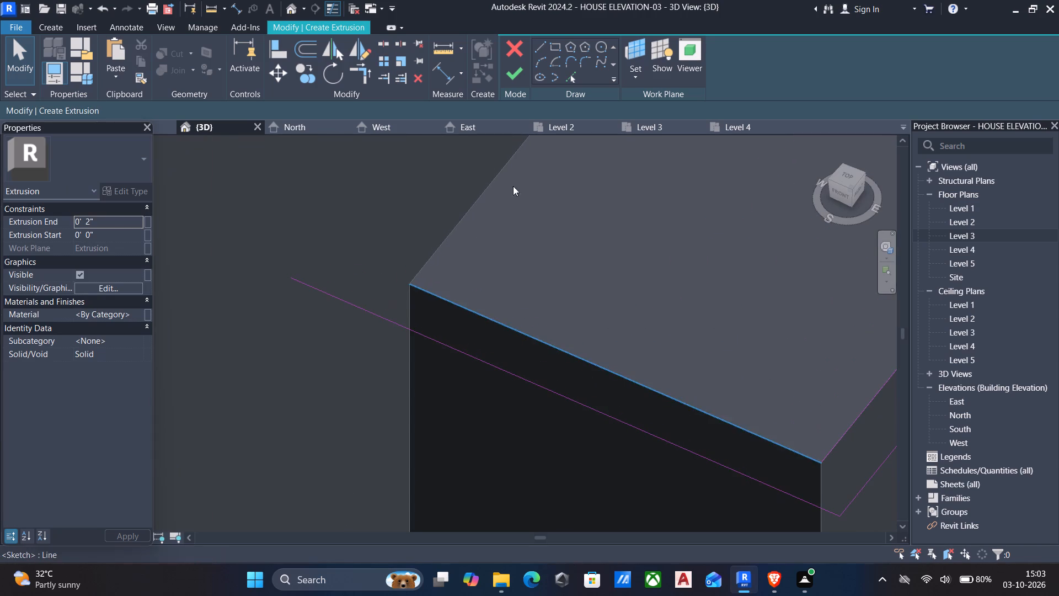
pyautogui.click(543, 48)
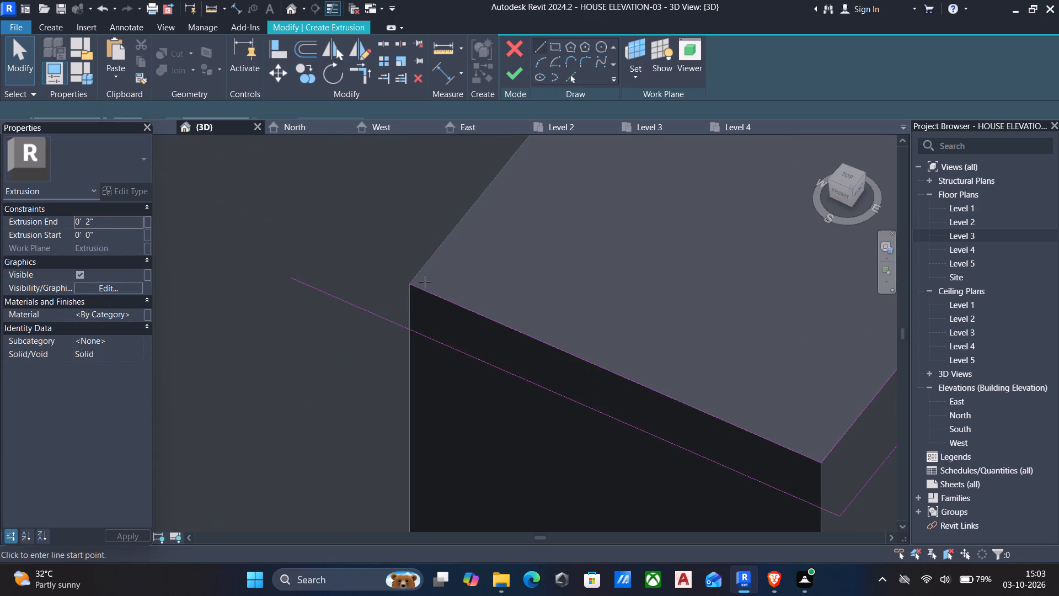
pyautogui.scroll(5, 425, 283)
pyautogui.moveTo(394, 285); pyautogui.dragTo(394, 295)
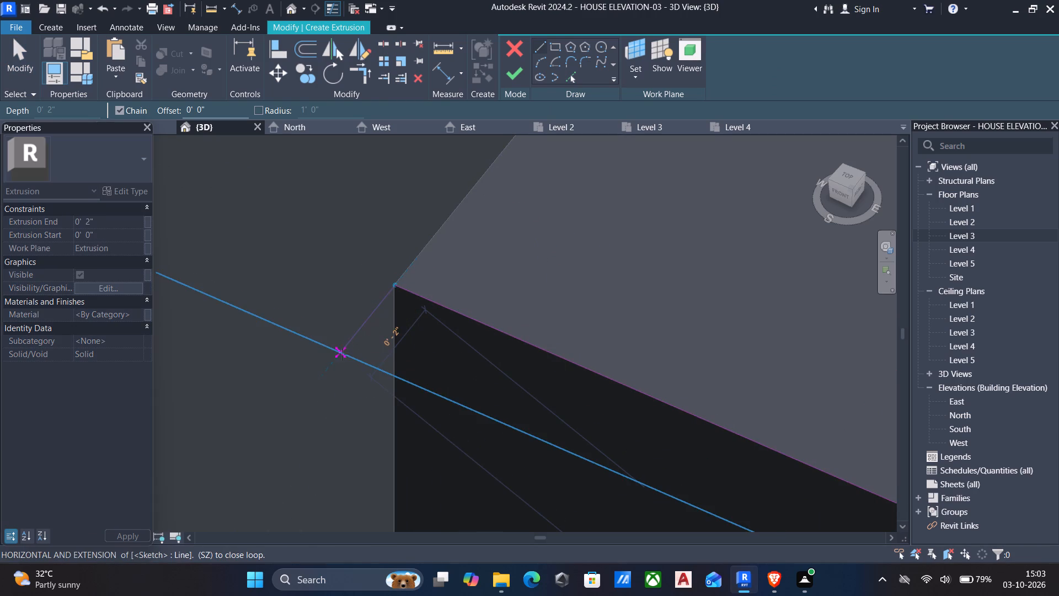
pyautogui.click(342, 354)
pyautogui.press('Escape')
pyautogui.press('Escape')
pyautogui.scroll(-2, 313, 358)
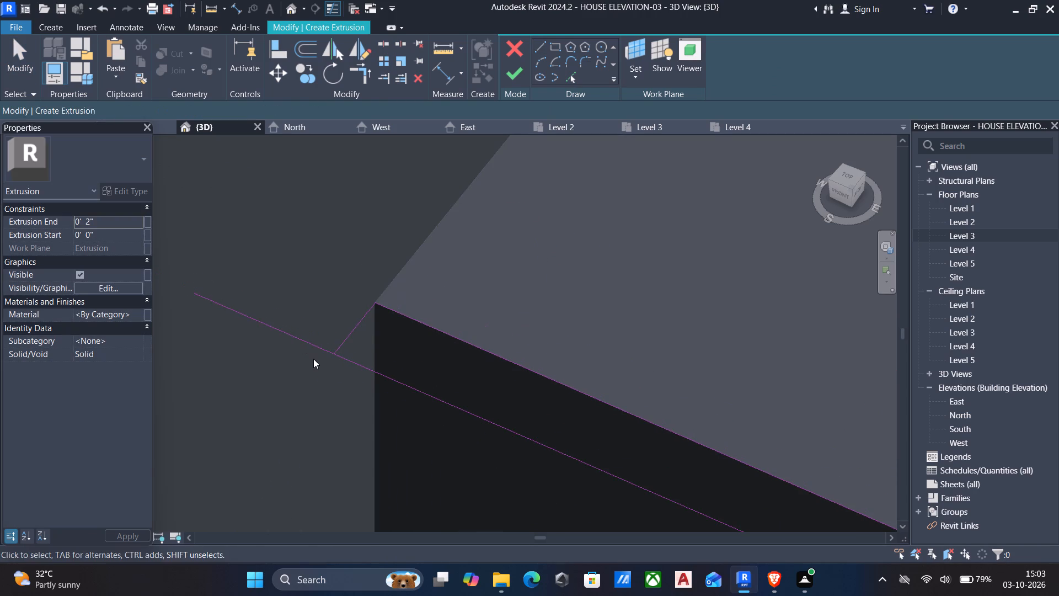
# Trim the outer front line back to the short connecting line, forming a corner.
pyautogui.scroll(-1, 313, 359)
pyautogui.write('tr')
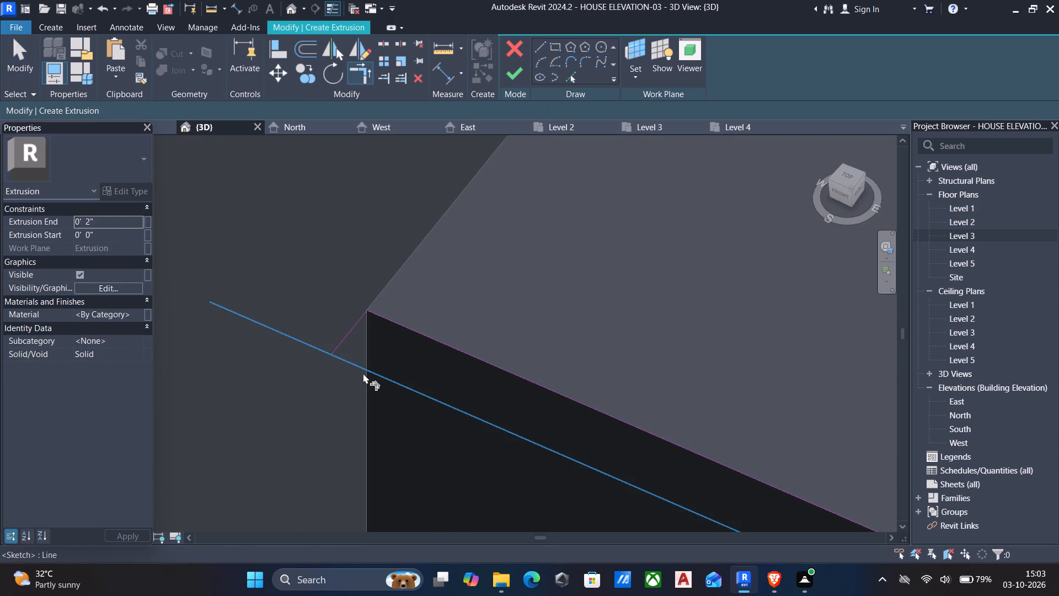
pyautogui.click(363, 373)
pyautogui.click(345, 330)
pyautogui.scroll(-5, 382, 369)
pyautogui.scroll(-5, 415, 339)
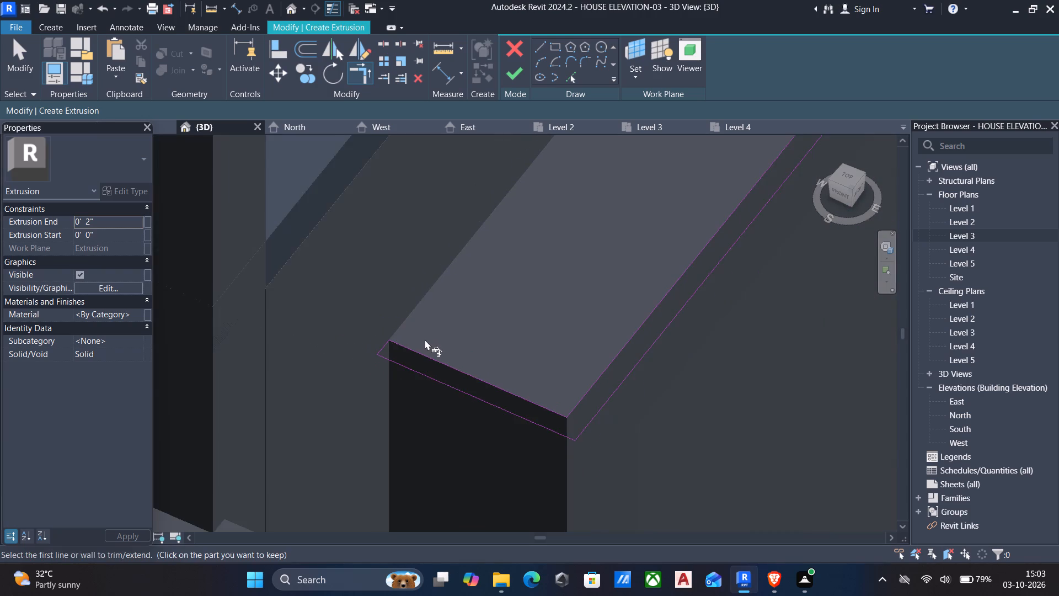
# Draw a short connecting line from the frame's rear wall-side corner straight out to the outer rear line.
pyautogui.moveTo(425, 339); pyautogui.dragTo(401, 365, button='middle')
pyautogui.scroll(-4, 401, 365)
pyautogui.moveTo(540, 287); pyautogui.dragTo(491, 423, button='middle')
pyautogui.scroll(-3, 516, 376)
pyautogui.moveTo(552, 300); pyautogui.dragTo(503, 407, button='middle')
pyautogui.moveTo(632, 294); pyautogui.dragTo(579, 390, button='middle')
pyautogui.scroll(11, 570, 302)
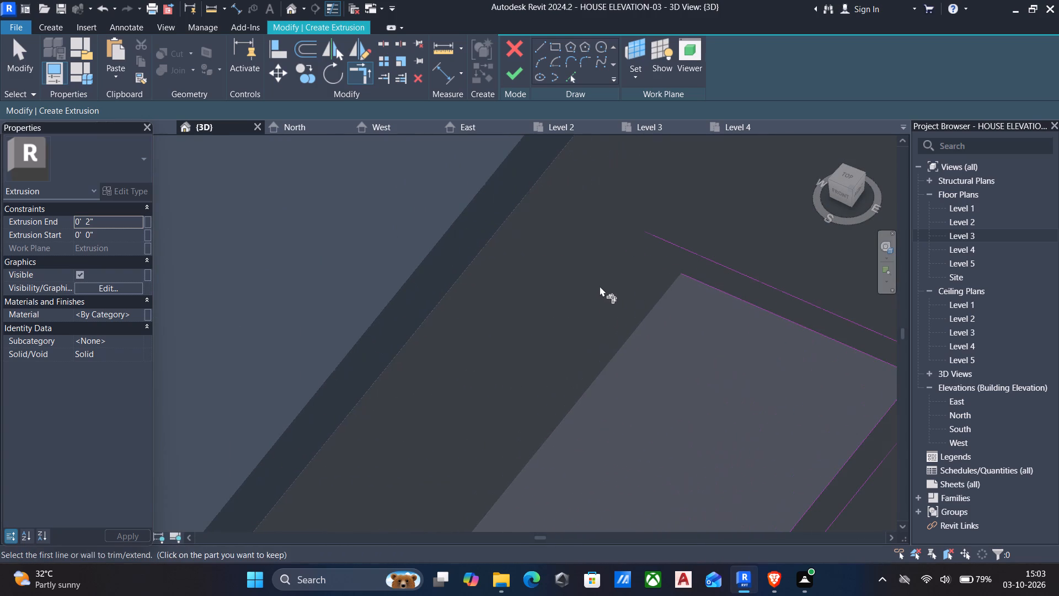
pyautogui.press('Escape')
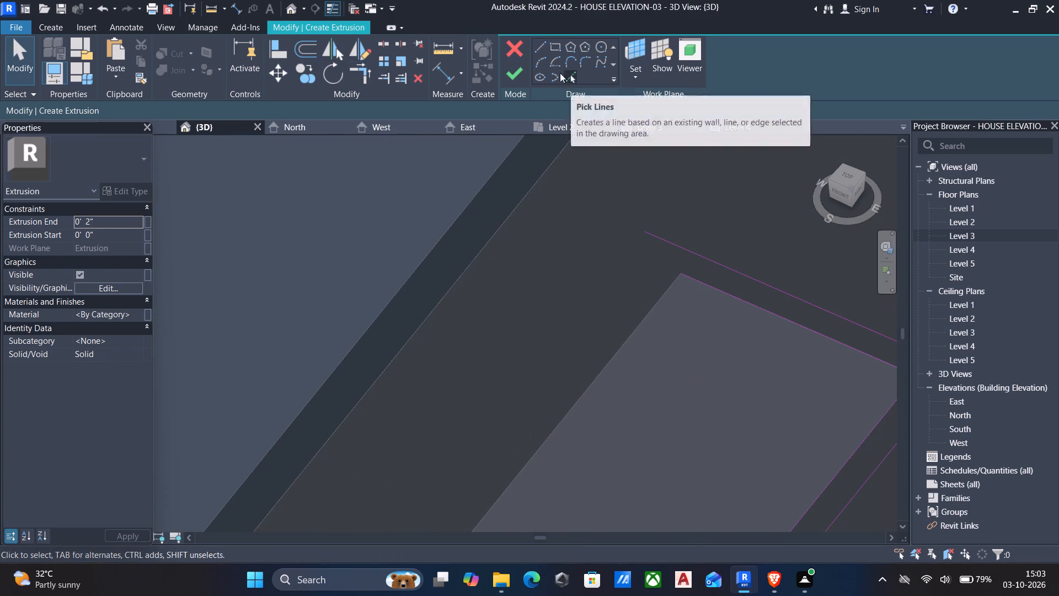
pyautogui.scroll(1, 538, 49)
pyautogui.click(538, 49)
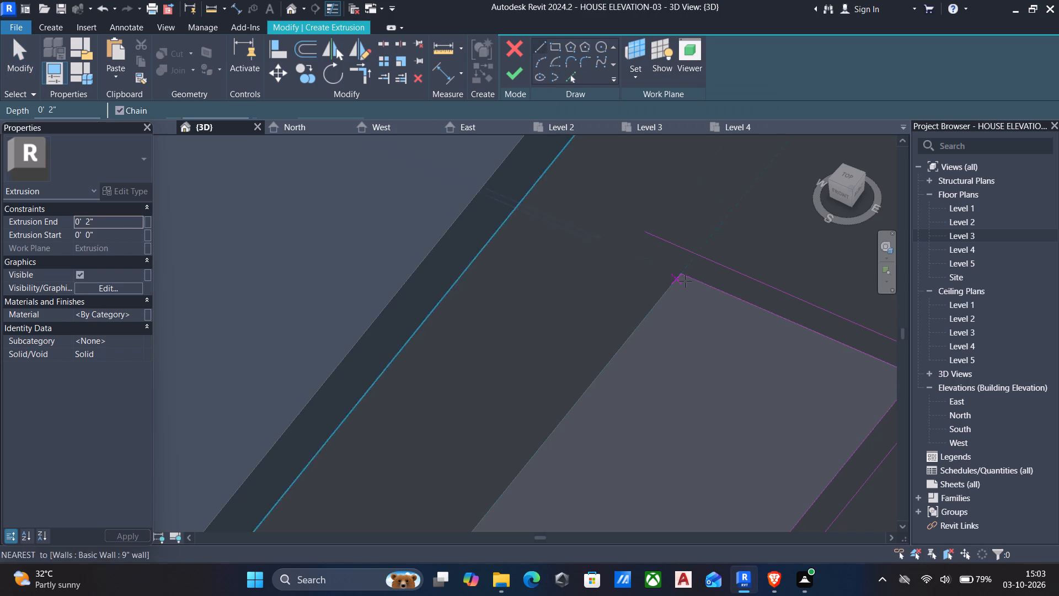
pyautogui.scroll(4, 686, 281)
pyautogui.click(675, 268)
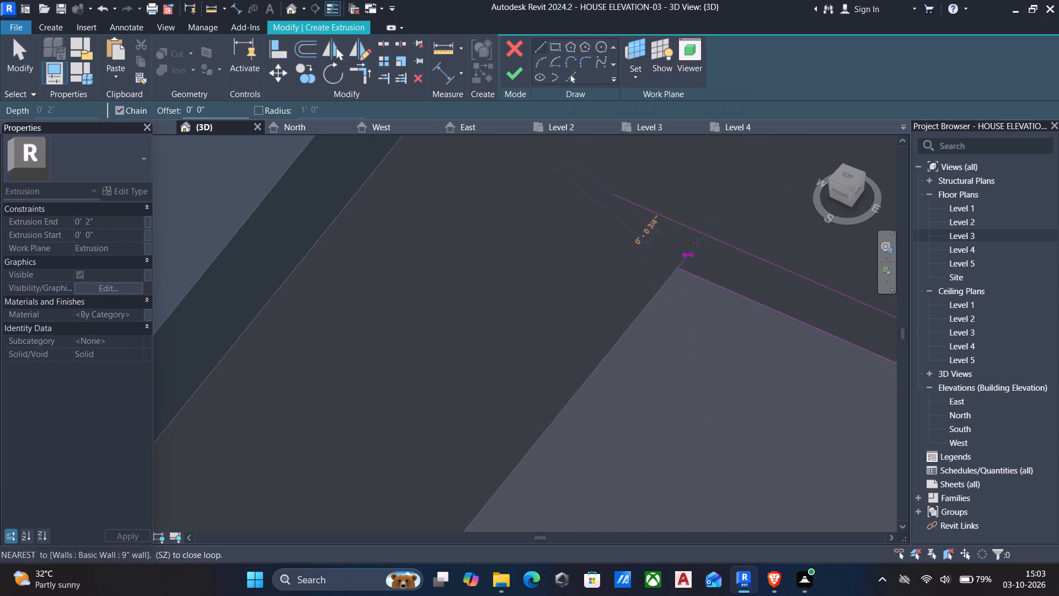
pyautogui.click(705, 239)
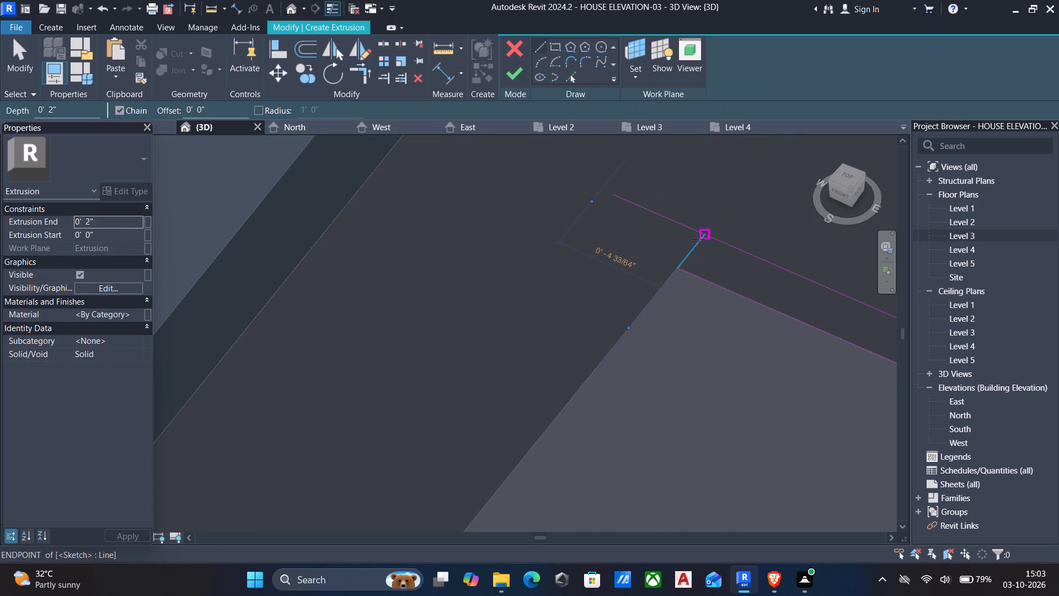
pyautogui.press('Escape')
pyautogui.press('Escape')
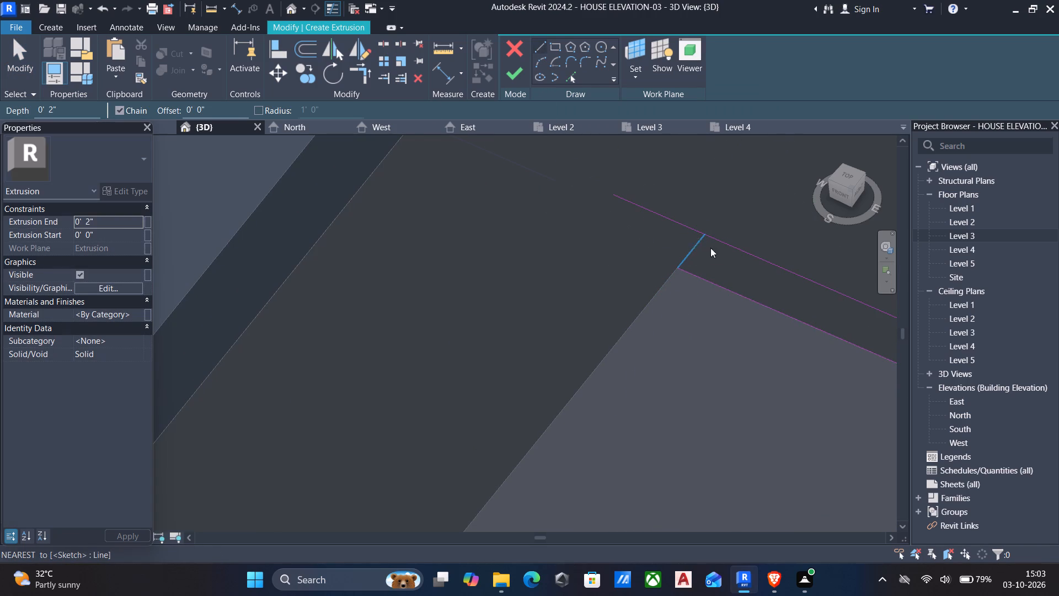
# Trim the outer rear line back to the short connecting line, forming a corner.
pyautogui.write('tr')
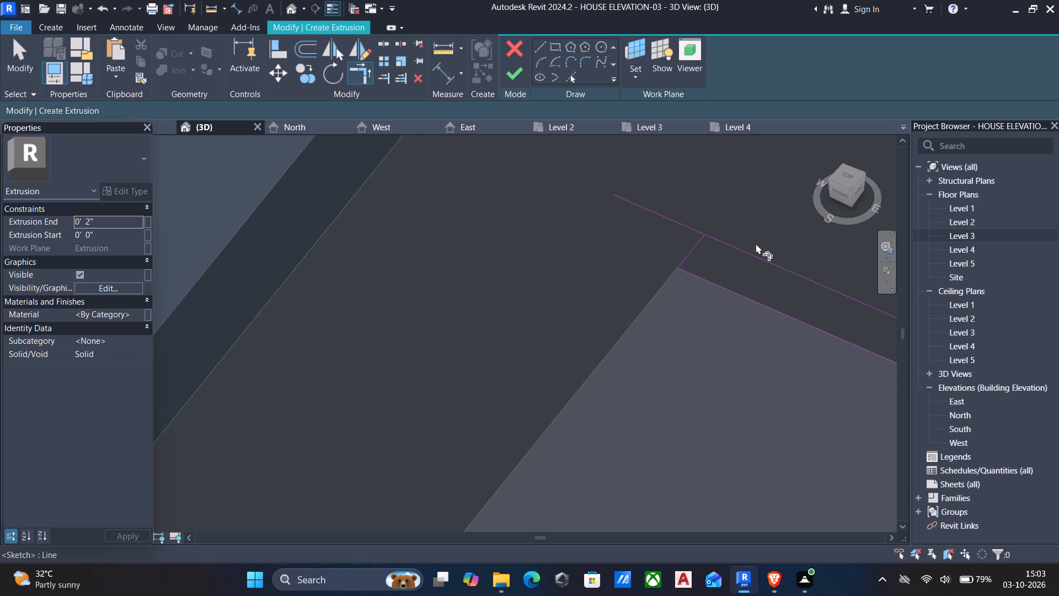
pyautogui.click(748, 251)
pyautogui.click(694, 248)
# Finish the three-sided border sketch to create the 2" deep extrusion on the frame's top face.
pyautogui.scroll(-11, 693, 260)
pyautogui.moveTo(683, 339); pyautogui.dragTo(691, 302, button='middle')
pyautogui.scroll(1, 691, 302)
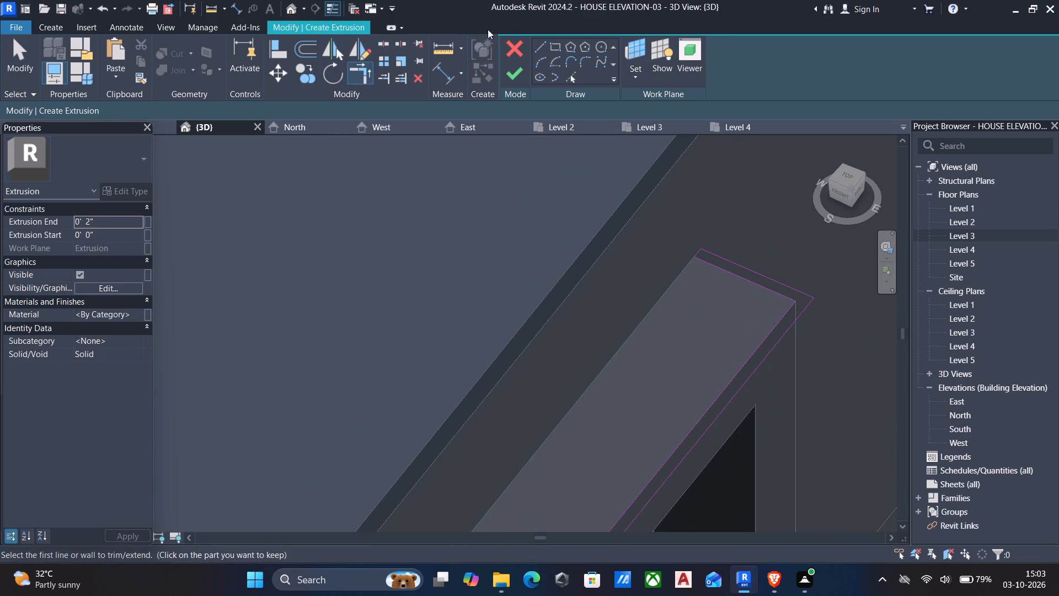
pyautogui.click(520, 70)
pyautogui.scroll(-4, 536, 150)
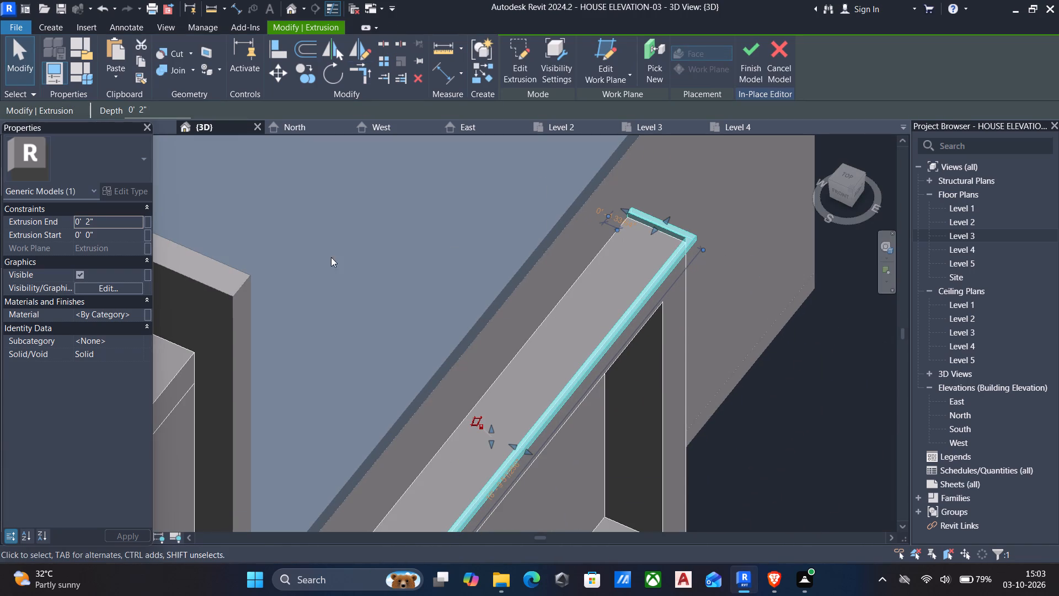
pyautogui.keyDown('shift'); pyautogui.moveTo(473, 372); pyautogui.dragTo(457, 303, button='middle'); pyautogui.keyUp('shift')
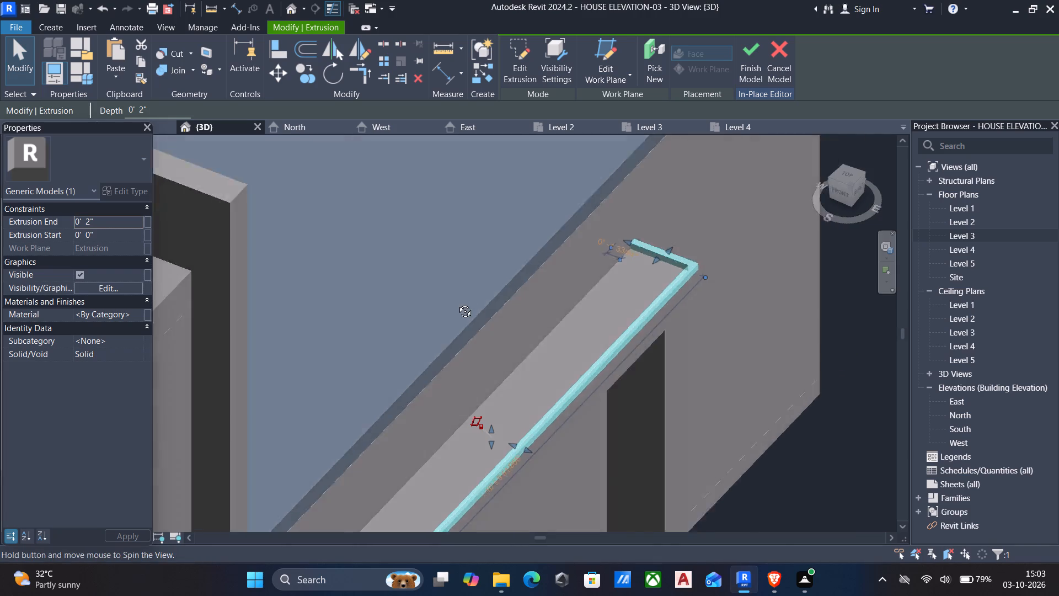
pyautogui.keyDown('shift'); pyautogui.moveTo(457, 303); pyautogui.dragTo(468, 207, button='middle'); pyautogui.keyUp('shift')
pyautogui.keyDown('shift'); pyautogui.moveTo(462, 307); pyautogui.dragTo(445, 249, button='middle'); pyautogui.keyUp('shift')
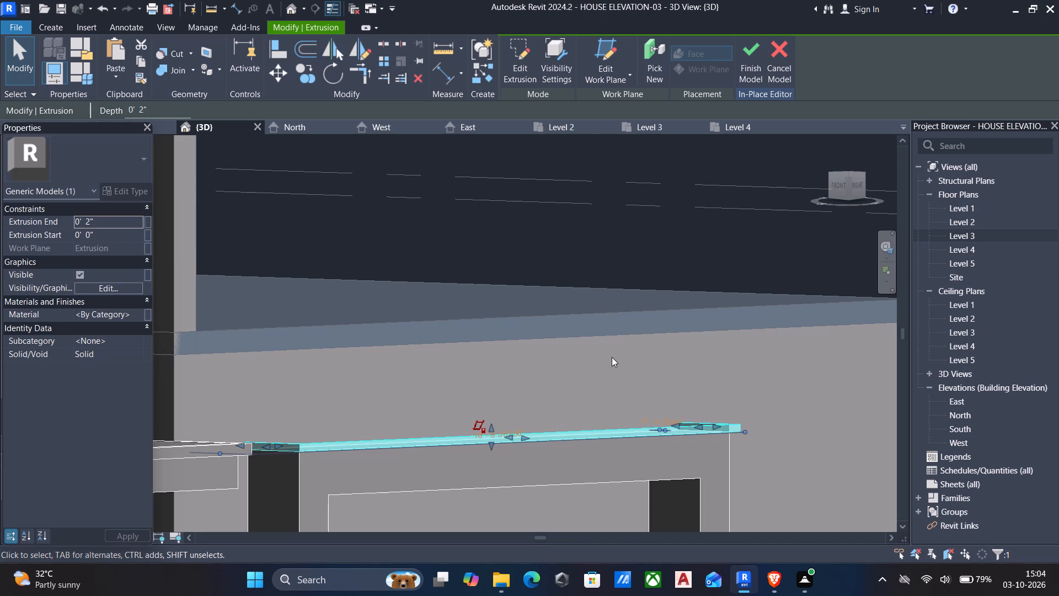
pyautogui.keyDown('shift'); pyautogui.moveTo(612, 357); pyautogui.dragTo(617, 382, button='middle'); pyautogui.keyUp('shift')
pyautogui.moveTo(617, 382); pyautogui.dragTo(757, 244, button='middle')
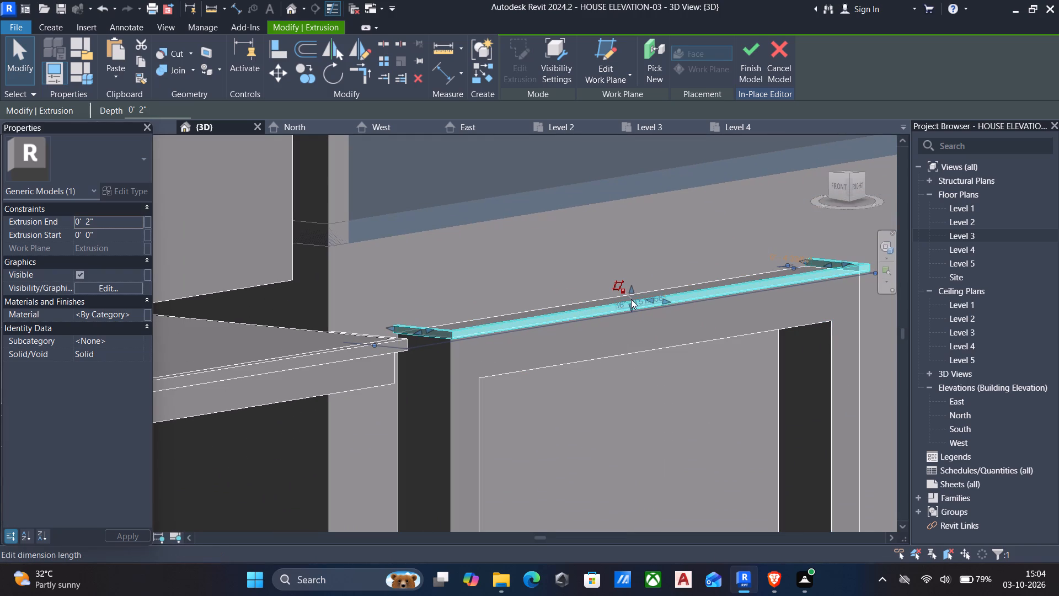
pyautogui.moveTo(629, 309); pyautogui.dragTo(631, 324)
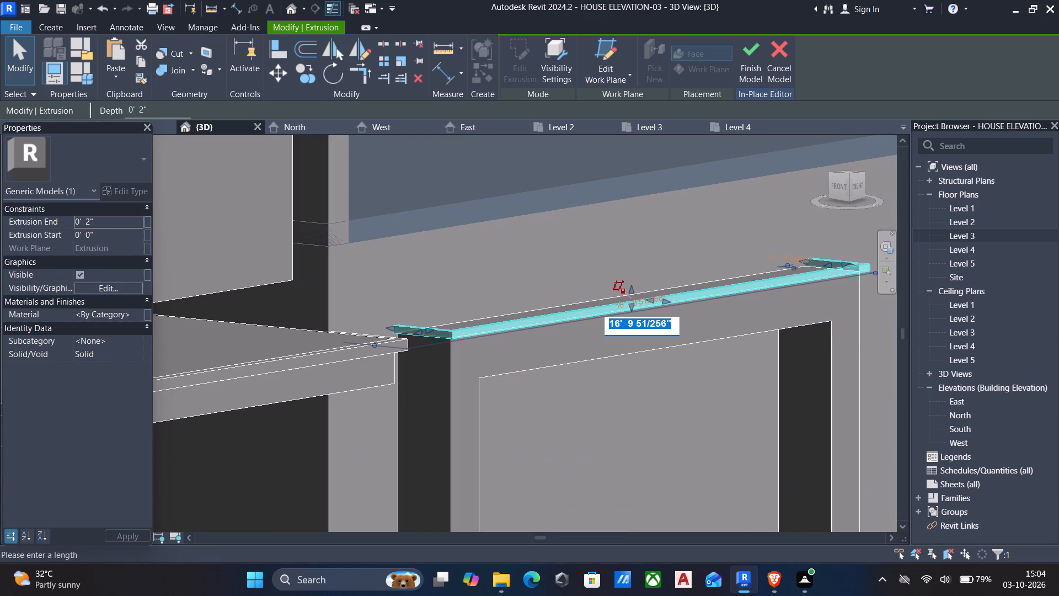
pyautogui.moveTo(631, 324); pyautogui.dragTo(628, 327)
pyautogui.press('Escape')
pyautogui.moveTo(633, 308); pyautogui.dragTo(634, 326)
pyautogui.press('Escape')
# Shift the border extrusion down so its underside sits about 2" below the frame's top face and its top is at 0".
pyautogui.scroll(7, 639, 290)
pyautogui.scroll(5, 561, 323)
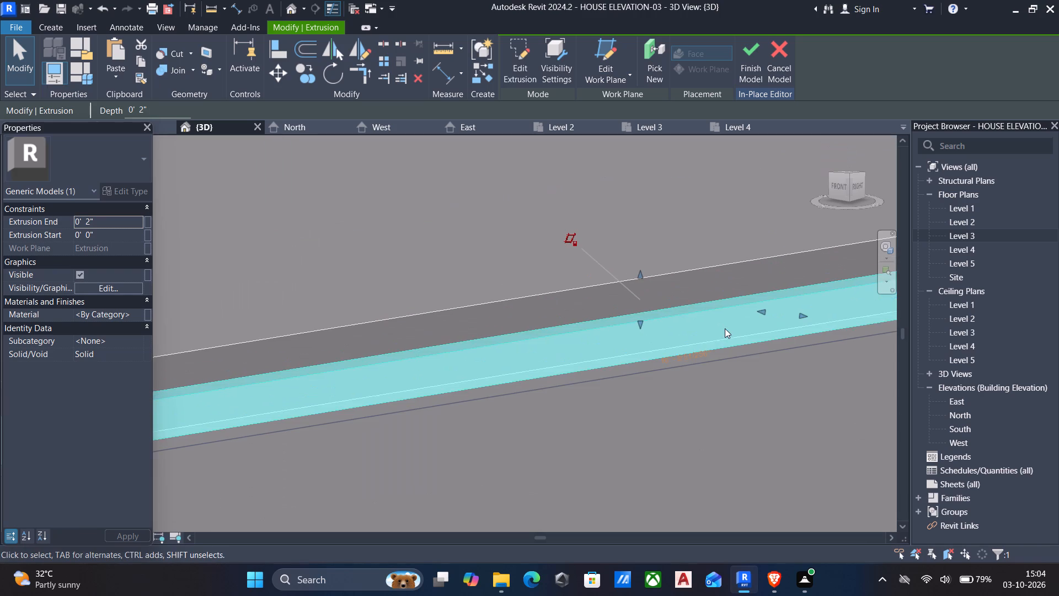
pyautogui.moveTo(640, 323); pyautogui.dragTo(647, 352)
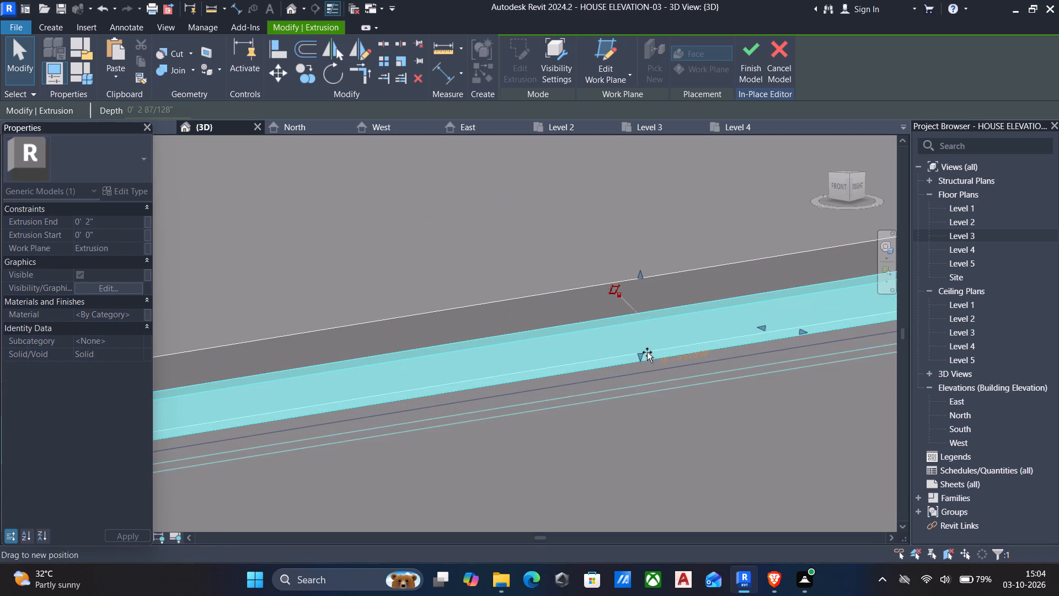
pyautogui.moveTo(647, 352); pyautogui.dragTo(648, 360)
pyautogui.moveTo(639, 269); pyautogui.dragTo(639, 286)
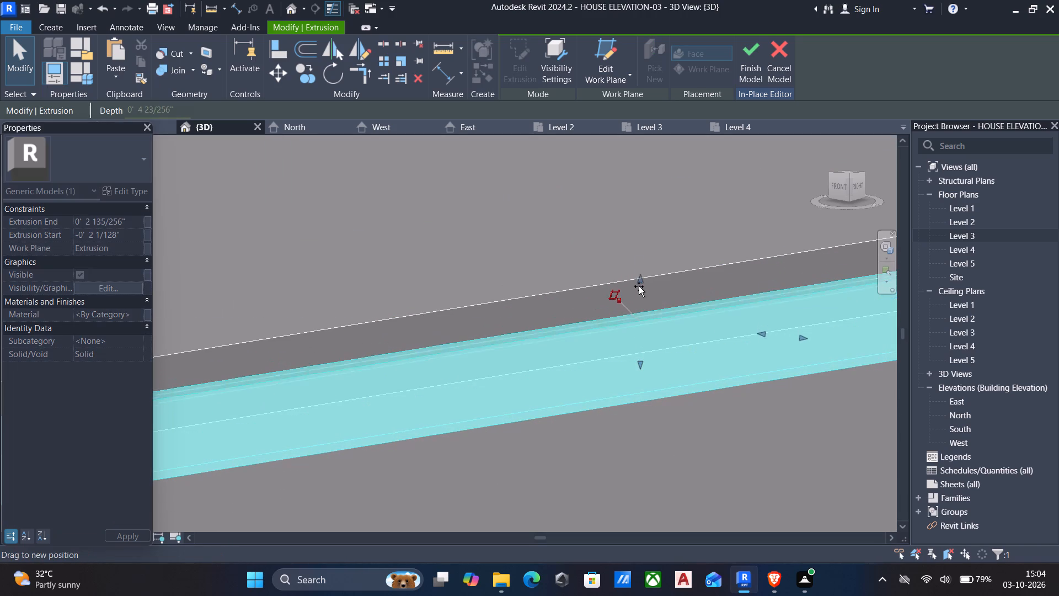
pyautogui.moveTo(639, 286); pyautogui.dragTo(636, 322)
pyautogui.scroll(-5, 648, 359)
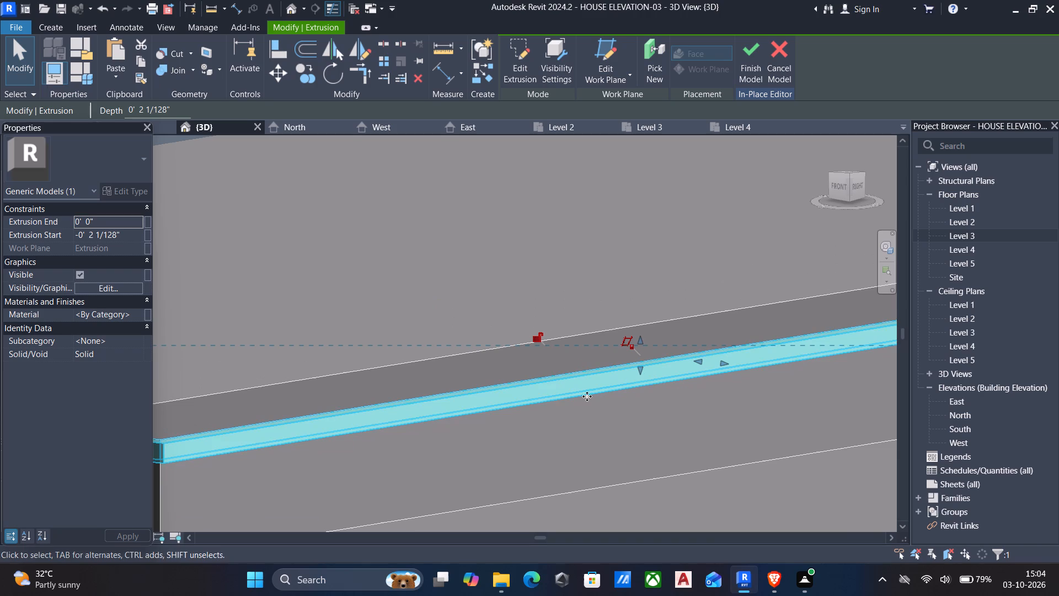
pyautogui.press('Escape')
# Raise the border extrusion's underside to make the border about 1" deep.
pyautogui.scroll(-3, 542, 365)
pyautogui.click(532, 376)
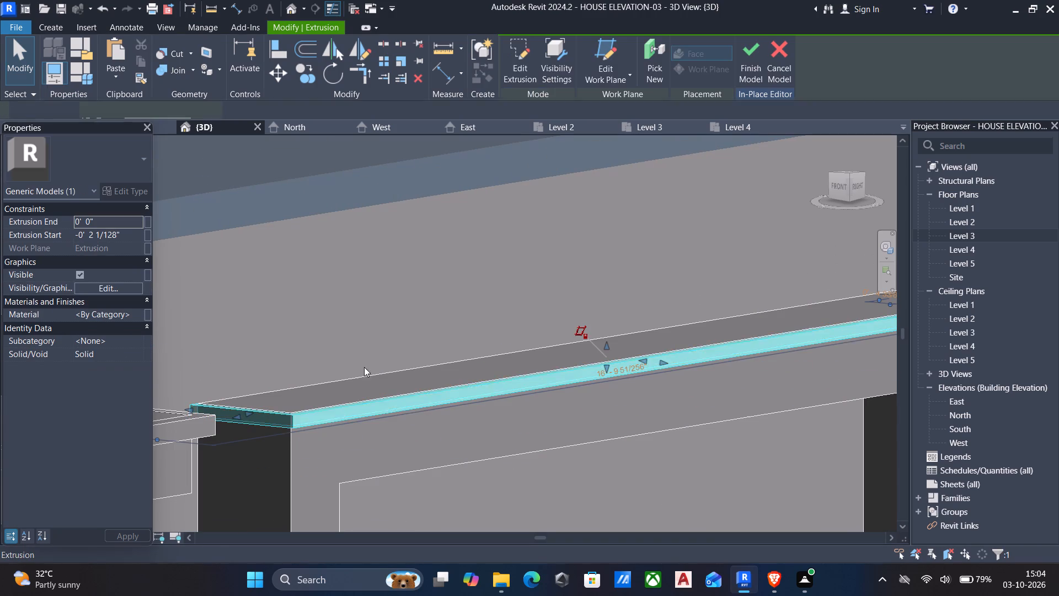
pyautogui.click(605, 368)
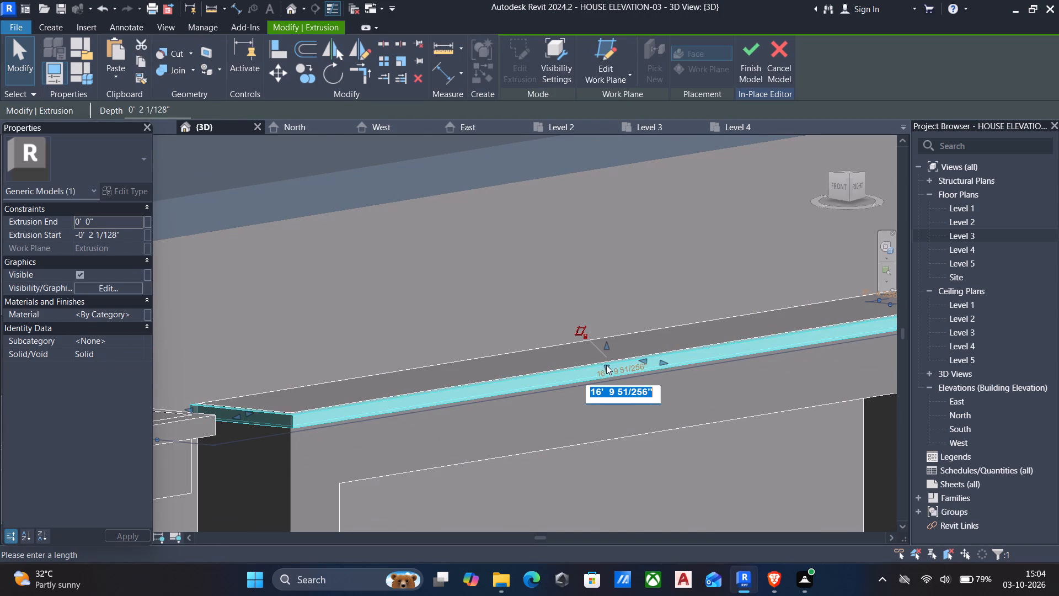
pyautogui.scroll(4, 607, 365)
pyautogui.press('Escape')
pyautogui.scroll(3, 609, 364)
pyautogui.click(603, 364)
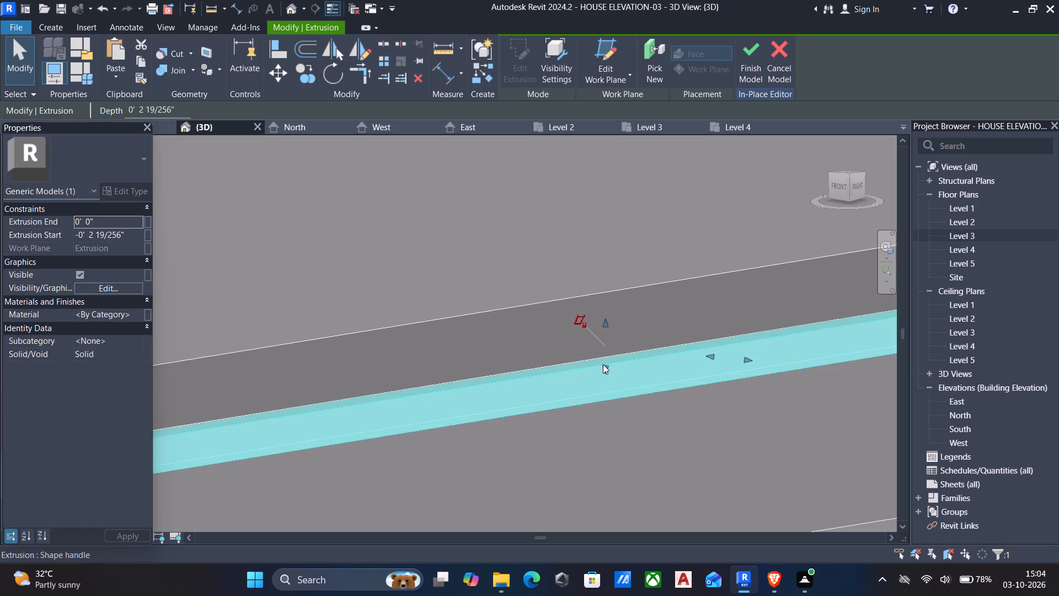
pyautogui.press('Escape')
pyautogui.click(600, 364)
pyautogui.moveTo(606, 368); pyautogui.dragTo(606, 347)
pyautogui.press('Escape')
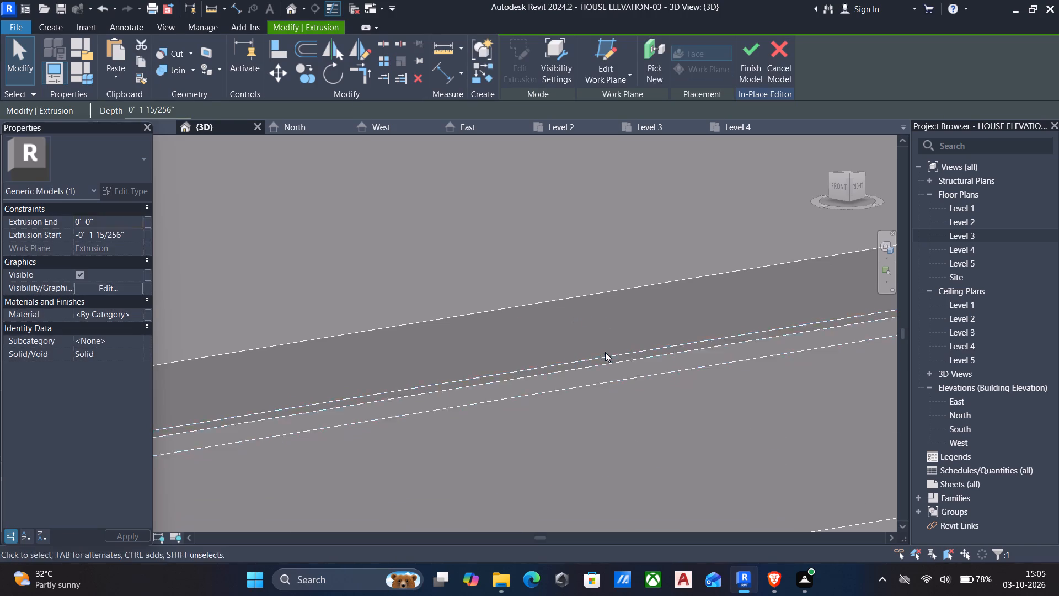
# Examine the side wall frame with its thinned border and the whole house from several sides.
pyautogui.scroll(-11, 605, 353)
pyautogui.keyDown('shift'); pyautogui.moveTo(605, 379); pyautogui.dragTo(567, 385, button='middle'); pyautogui.keyUp('shift')
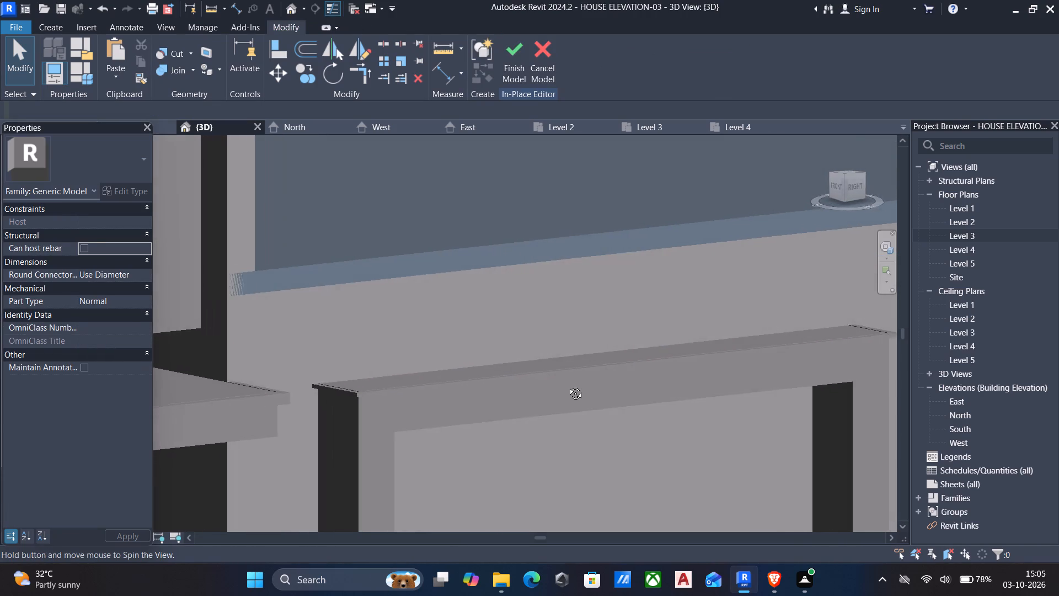
pyautogui.keyDown('shift'); pyautogui.moveTo(567, 385); pyautogui.dragTo(529, 390, button='middle'); pyautogui.keyUp('shift')
pyautogui.scroll(-7, 521, 389)
pyautogui.keyDown('shift'); pyautogui.moveTo(719, 370); pyautogui.dragTo(561, 392, button='middle'); pyautogui.keyUp('shift')
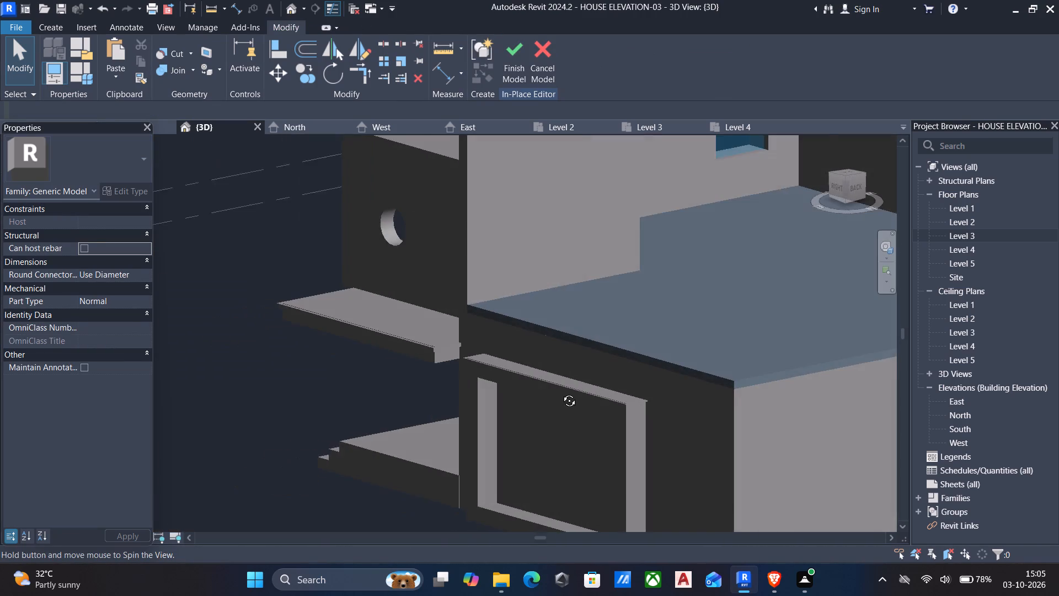
pyautogui.keyDown('shift'); pyautogui.moveTo(561, 392); pyautogui.dragTo(727, 407, button='middle'); pyautogui.keyUp('shift')
pyautogui.scroll(-6, 727, 407)
pyautogui.keyDown('shift'); pyautogui.moveTo(692, 403); pyautogui.dragTo(698, 396, button='middle'); pyautogui.keyUp('shift')
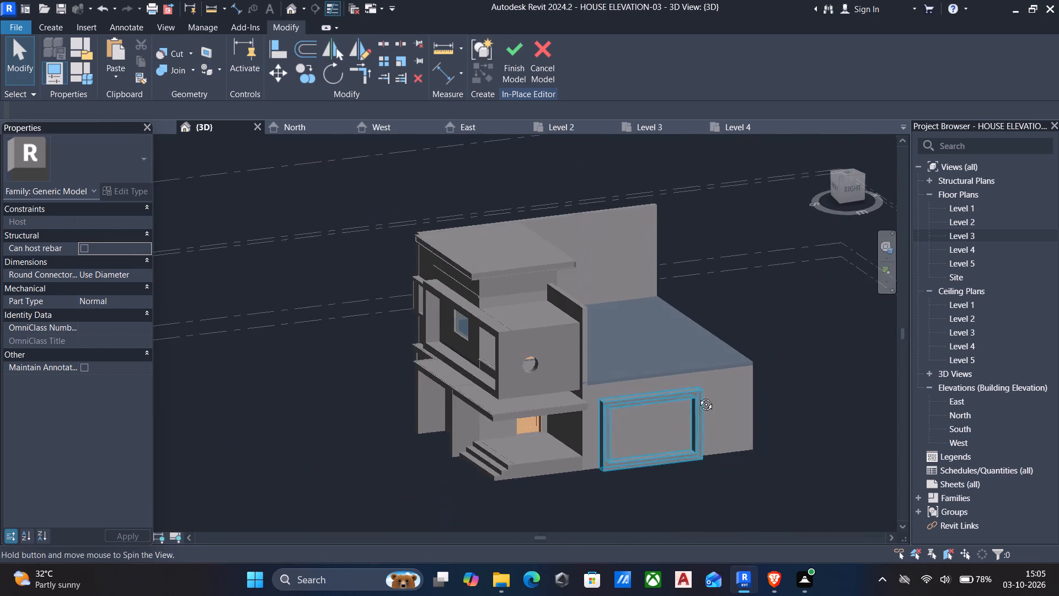
pyautogui.keyDown('shift'); pyautogui.moveTo(698, 396); pyautogui.dragTo(710, 368, button='middle'); pyautogui.keyUp('shift')
pyautogui.keyDown('shift'); pyautogui.moveTo(675, 361); pyautogui.dragTo(631, 369, button='middle'); pyautogui.keyUp('shift')
pyautogui.keyDown('shift'); pyautogui.scroll(1, 631, 369); pyautogui.keyUp('shift')
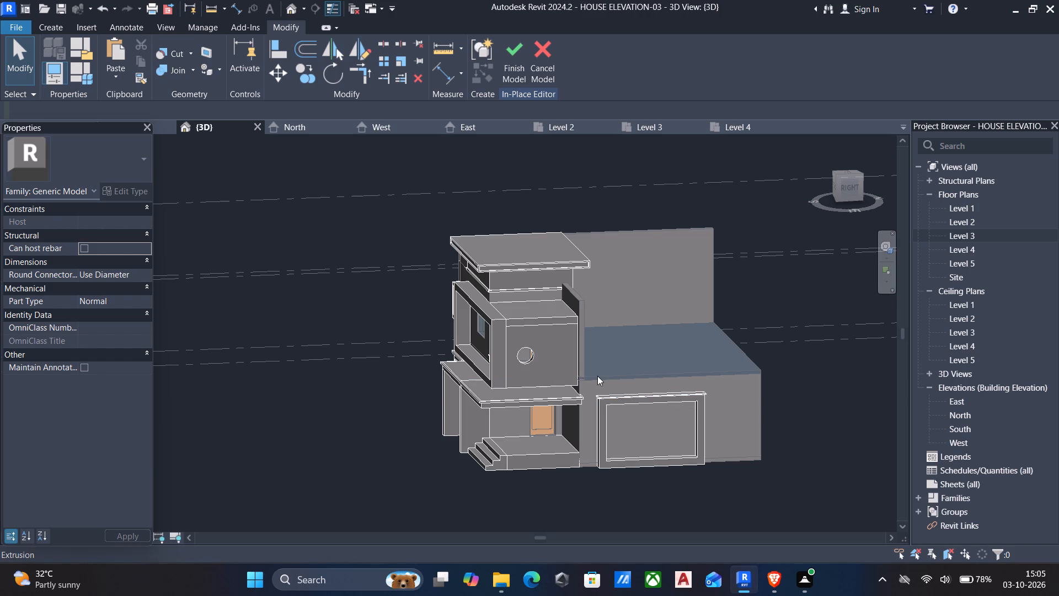
pyautogui.keyDown('shift'); pyautogui.moveTo(591, 379); pyautogui.dragTo(293, 380, button='middle'); pyautogui.keyUp('shift')
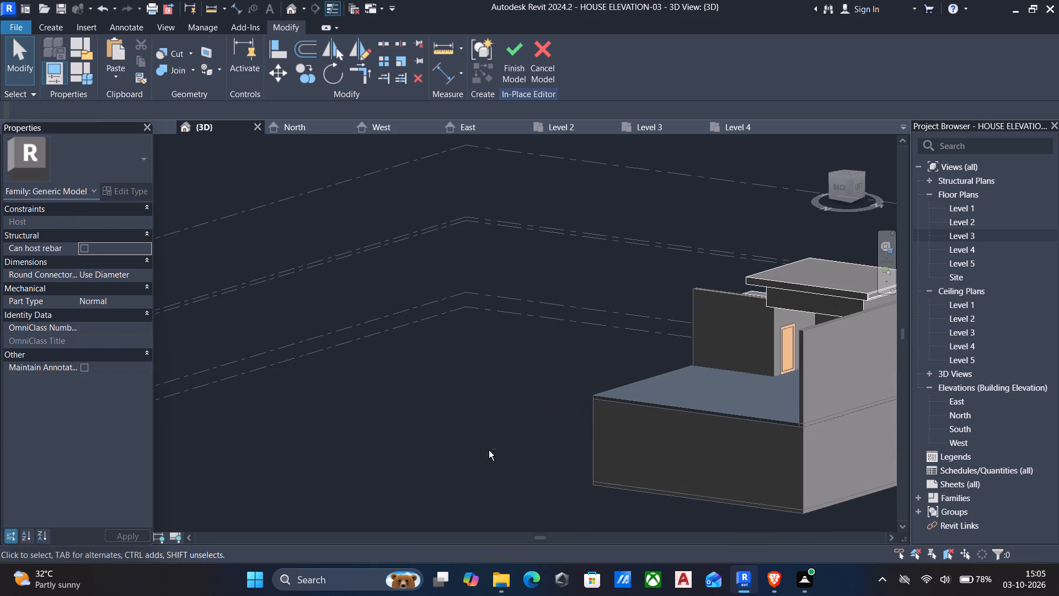
pyautogui.scroll(-1, 641, 473)
pyautogui.keyDown('shift'); pyautogui.moveTo(505, 382); pyautogui.dragTo(691, 424, button='middle'); pyautogui.keyUp('shift')
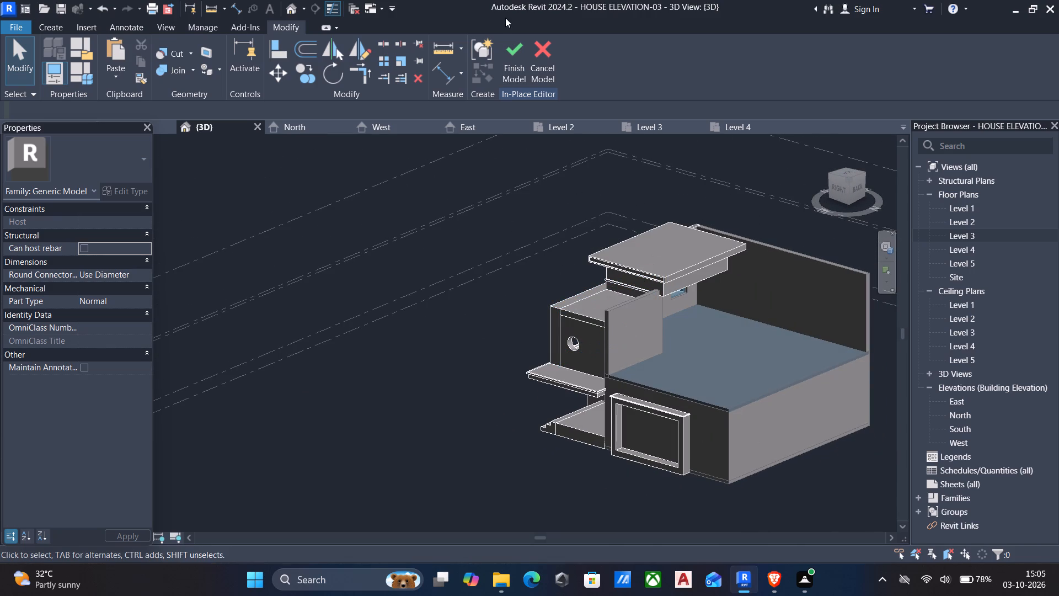
# Finish the in-place model containing the side wall frame and its border.
pyautogui.click(513, 52)
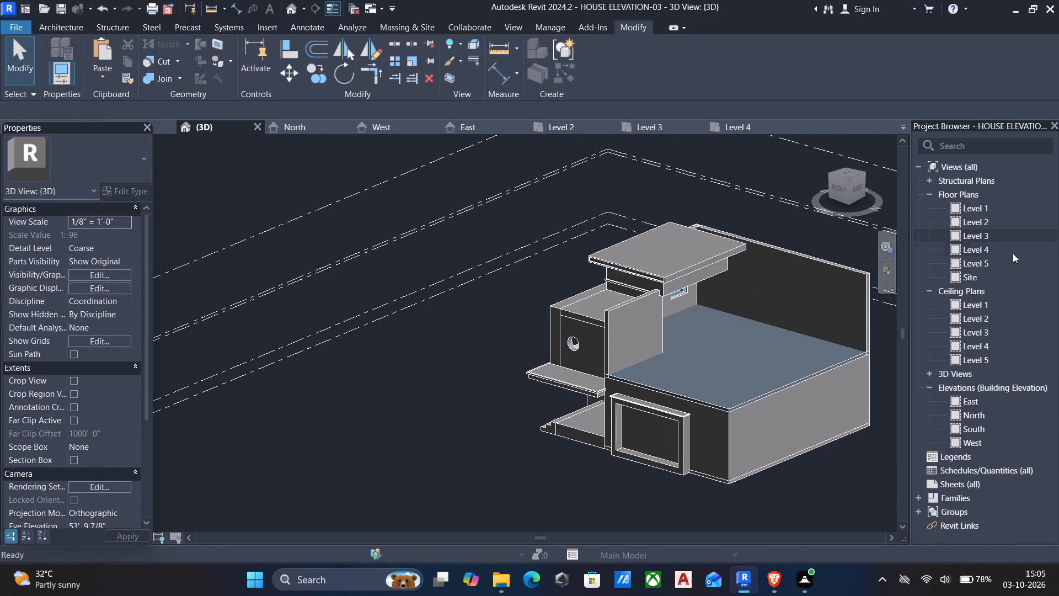
# On the Level 3 floor plan, set up a 9" basic wall up to Level 4 with location line Finish Face: Exterior.
pyautogui.doubleClick(992, 235)
pyautogui.scroll(-7, 478, 265)
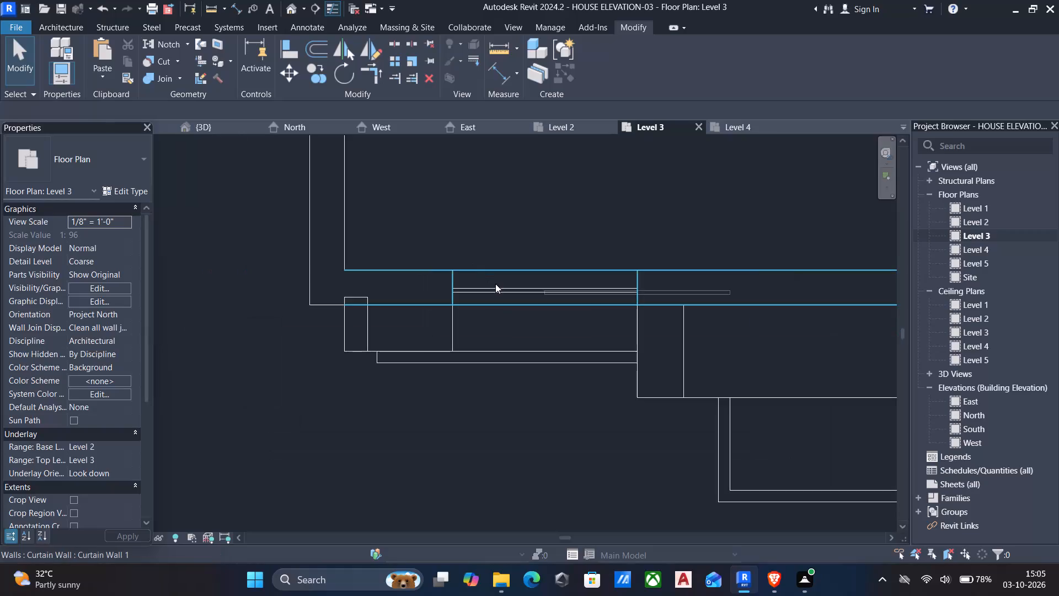
pyautogui.scroll(-6, 495, 284)
pyautogui.moveTo(573, 260); pyautogui.dragTo(534, 384, button='middle')
pyautogui.scroll(-6, 534, 386)
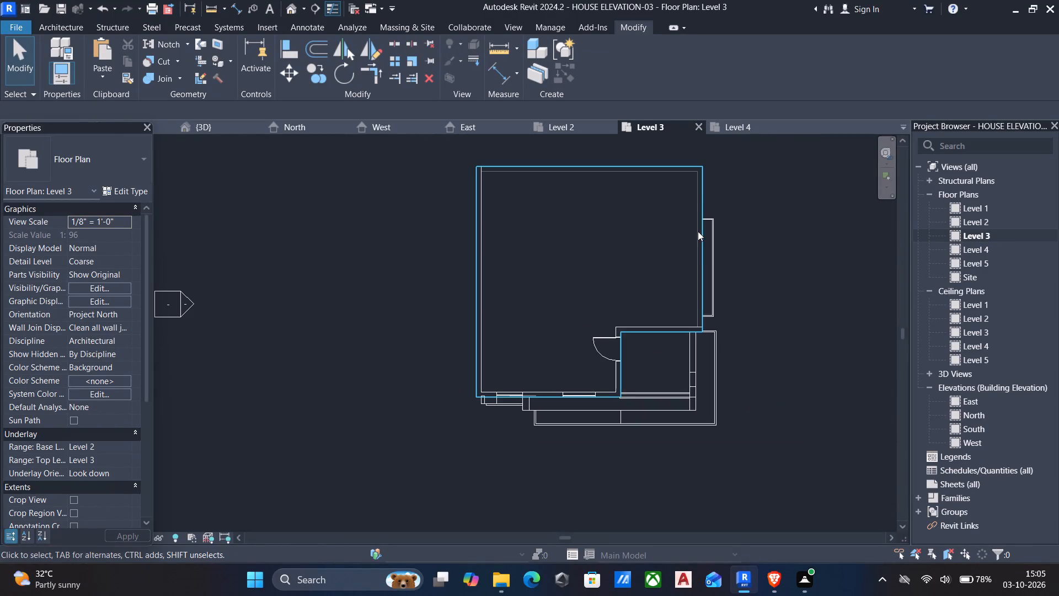
pyautogui.write('wa')
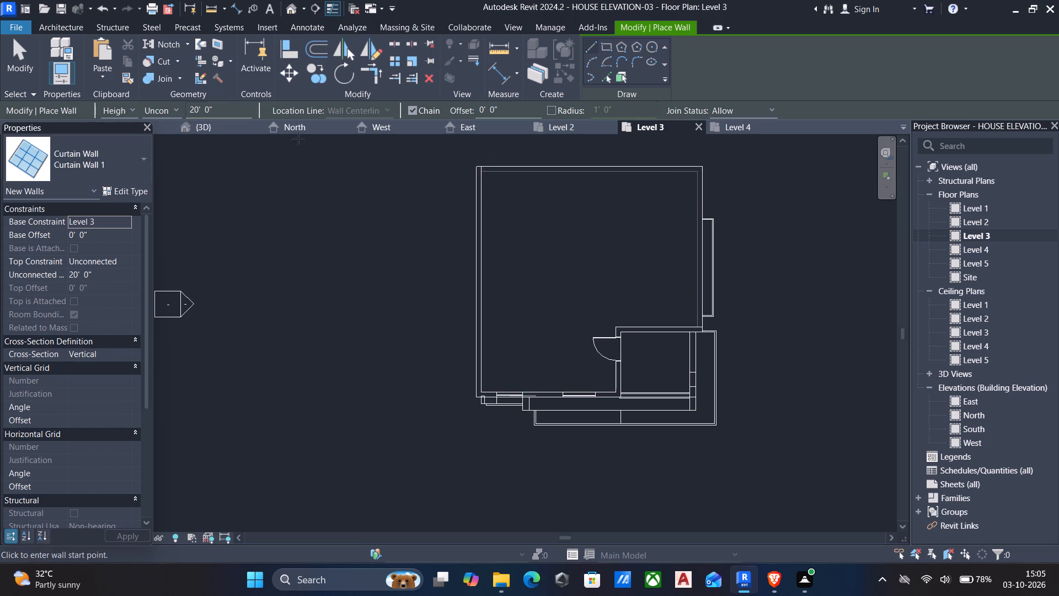
pyautogui.click(131, 168)
pyautogui.scroll(10, 98, 307)
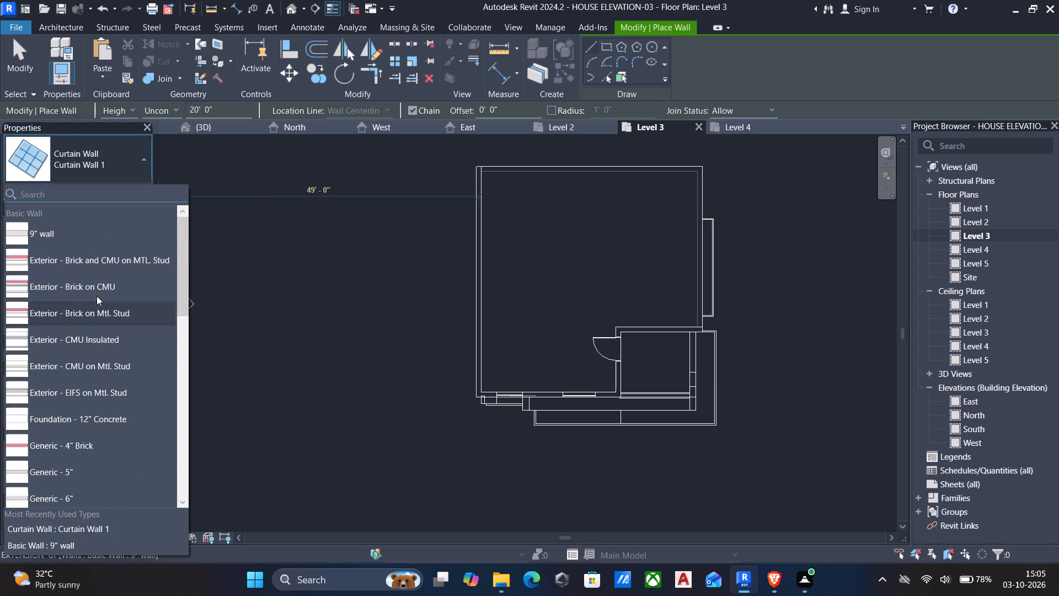
pyautogui.click(48, 233)
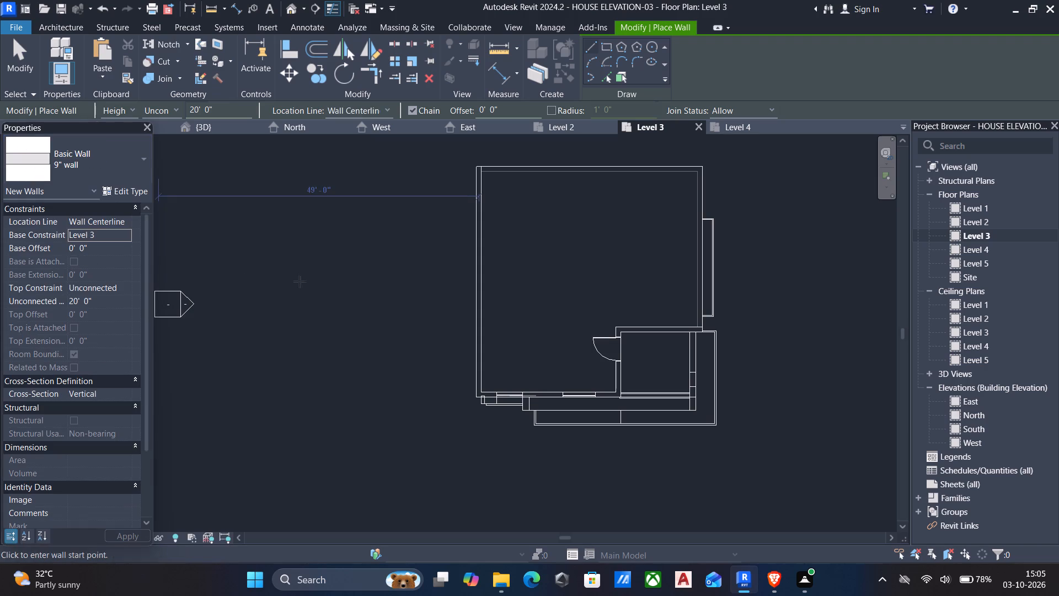
pyautogui.moveTo(528, 274); pyautogui.dragTo(478, 390, button='middle')
pyautogui.scroll(4, 384, 269)
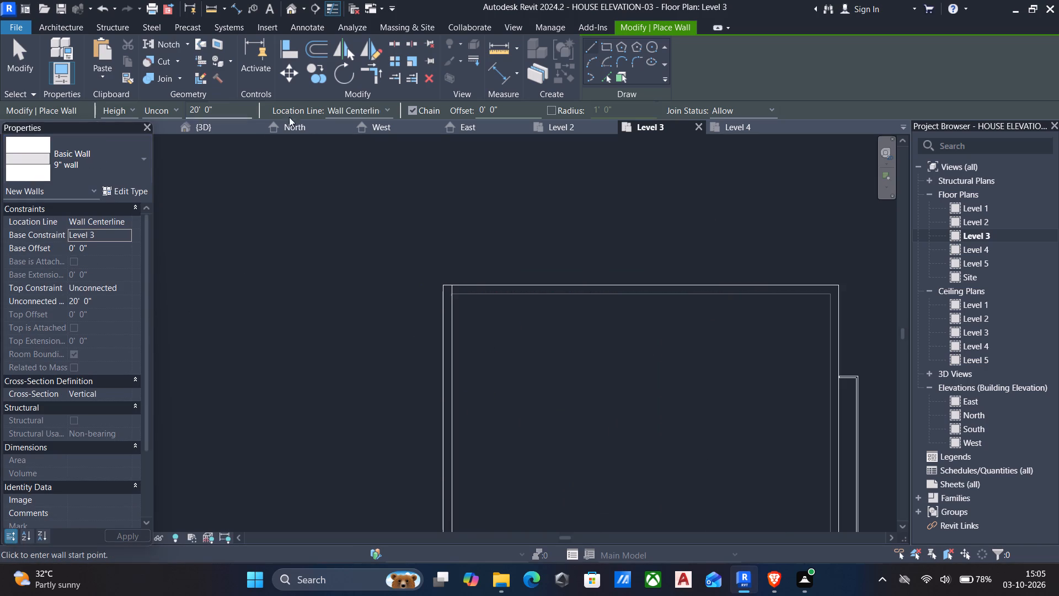
pyautogui.click(173, 114)
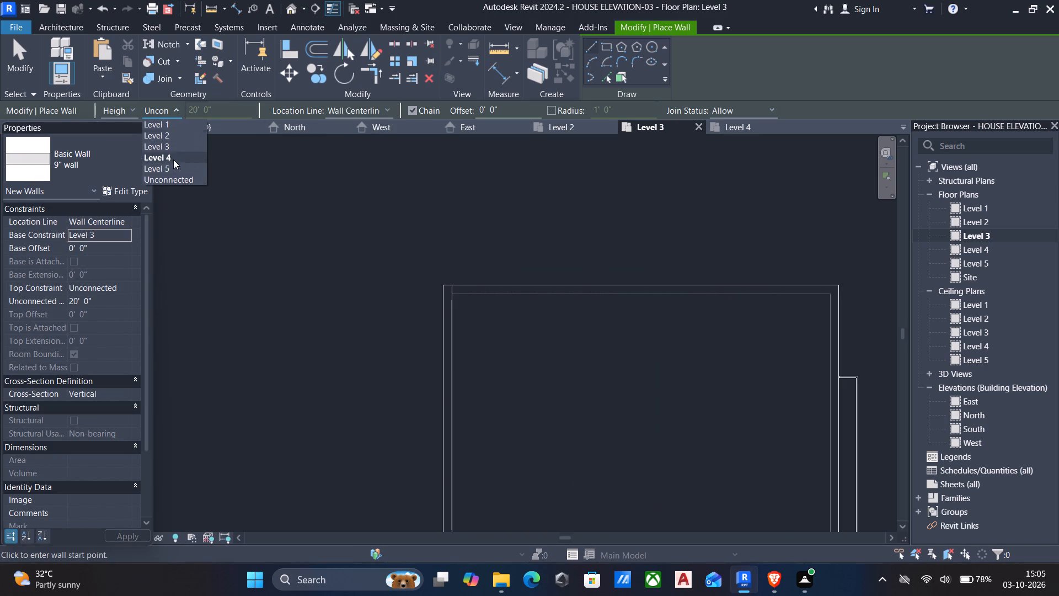
pyautogui.click(170, 159)
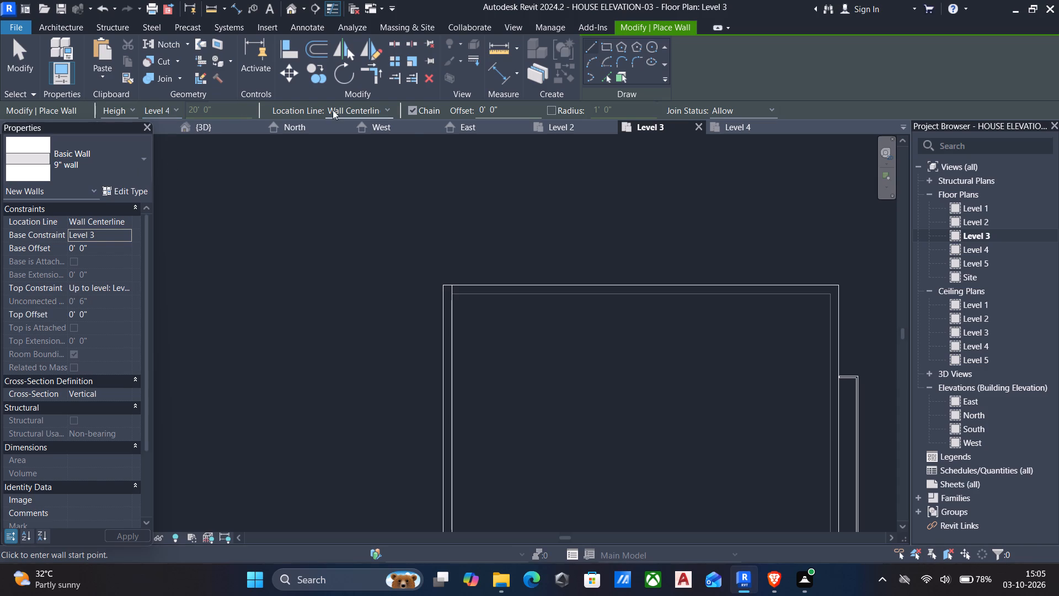
pyautogui.click(360, 110)
pyautogui.click(368, 145)
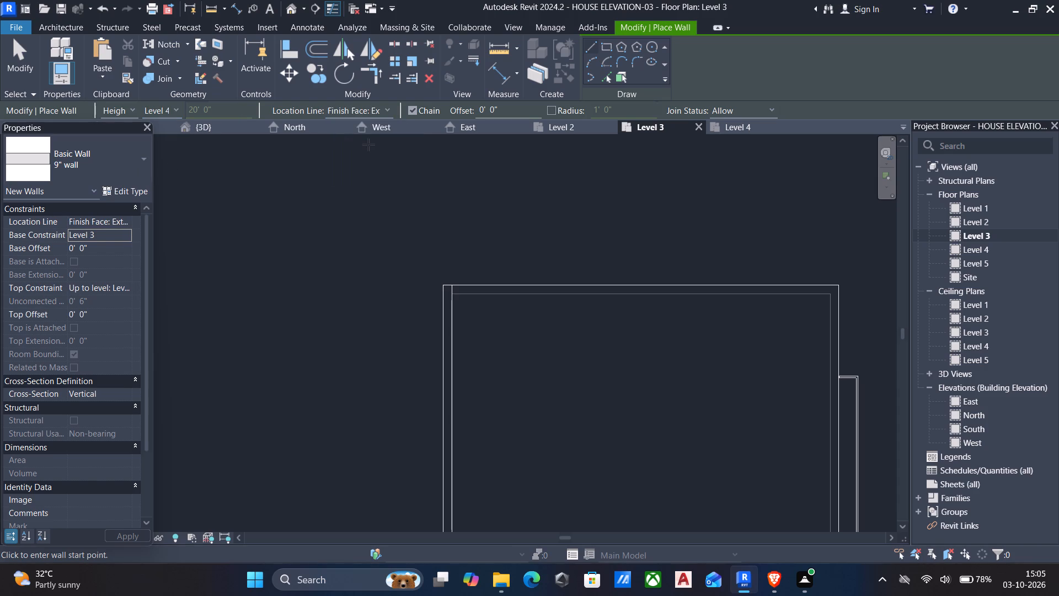
# Draw the wall about 33'-10" along the rear outer edge, from the far side wall's inner face to the frame-side outer corner.
pyautogui.scroll(-1, 474, 241)
pyautogui.scroll(3, 475, 253)
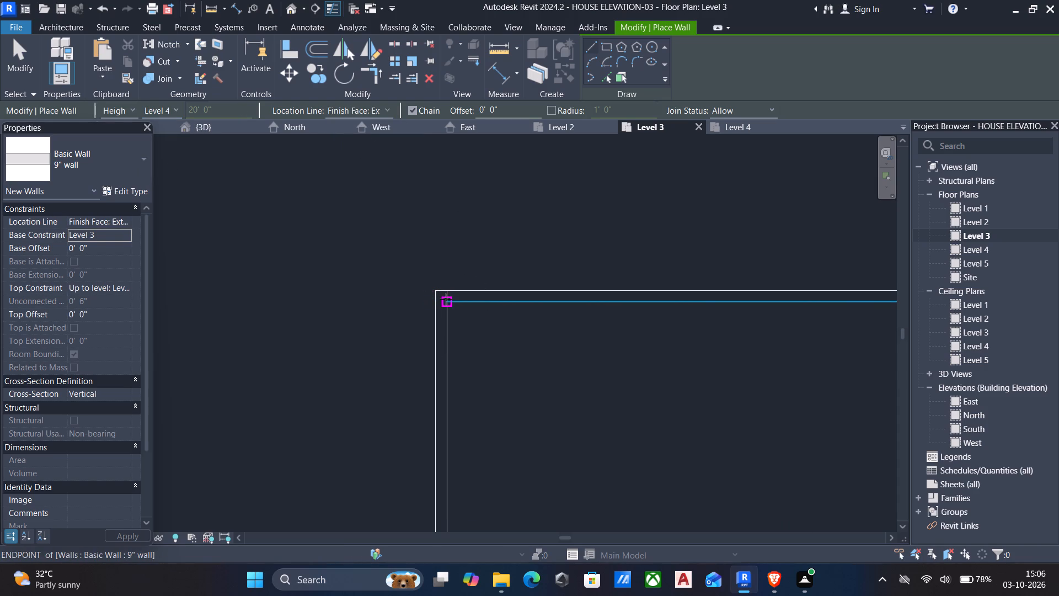
pyautogui.click(450, 292)
pyautogui.scroll(-1, 570, 290)
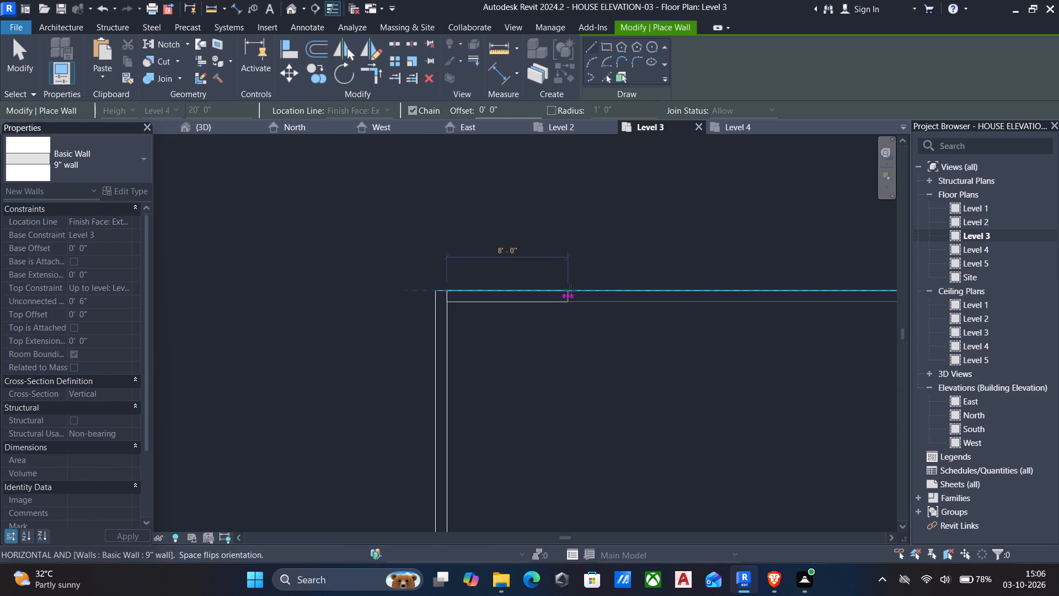
pyautogui.scroll(-1, 570, 290)
pyautogui.moveTo(570, 290); pyautogui.dragTo(402, 284, button='middle')
pyautogui.scroll(2, 670, 292)
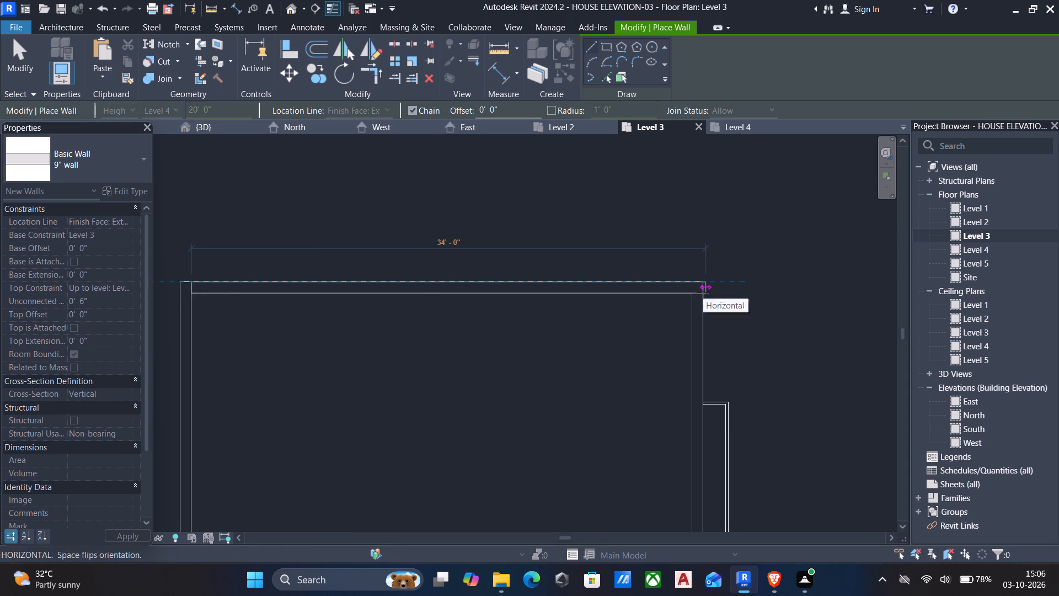
pyautogui.scroll(5, 702, 291)
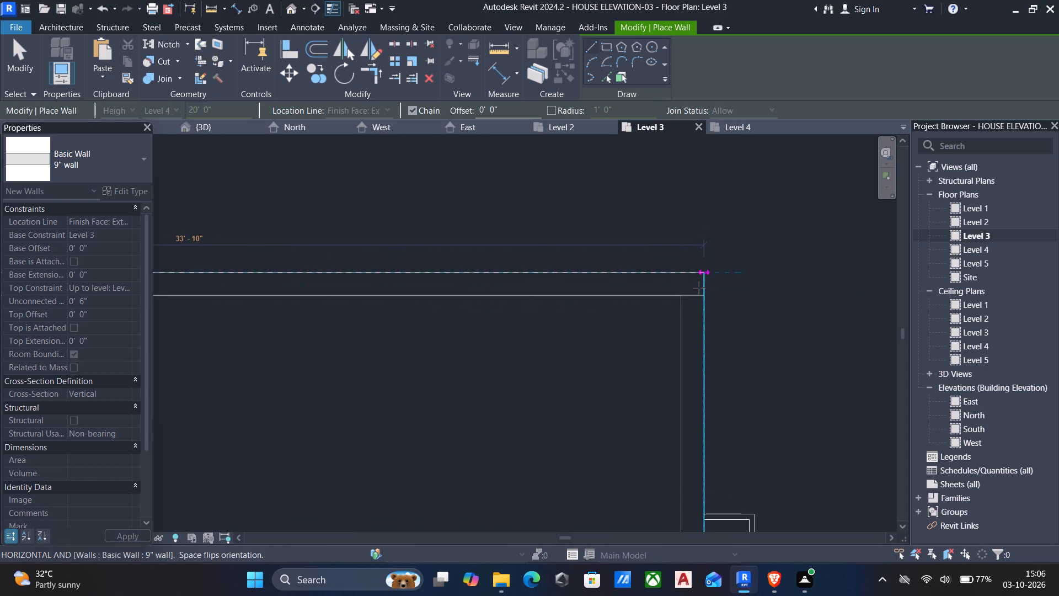
pyautogui.click(699, 288)
# Draw the 9" wall 24'-6" along the frame-side outer edge, from the rear corner to the corner at the front room's back wall.
pyautogui.scroll(-6, 698, 316)
pyautogui.moveTo(694, 337); pyautogui.dragTo(679, 254, button='middle')
pyautogui.scroll(-2, 678, 244)
pyautogui.scroll(5, 674, 434)
pyautogui.moveTo(681, 455); pyautogui.dragTo(686, 384, button='middle')
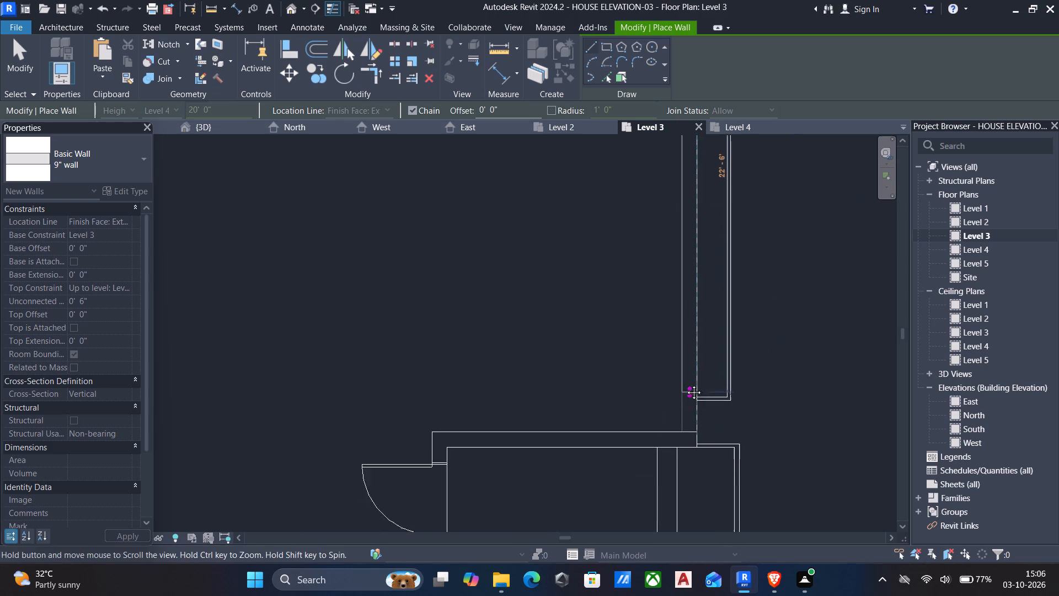
pyautogui.moveTo(686, 384); pyautogui.dragTo(685, 383, button='middle')
pyautogui.scroll(-2, 683, 422)
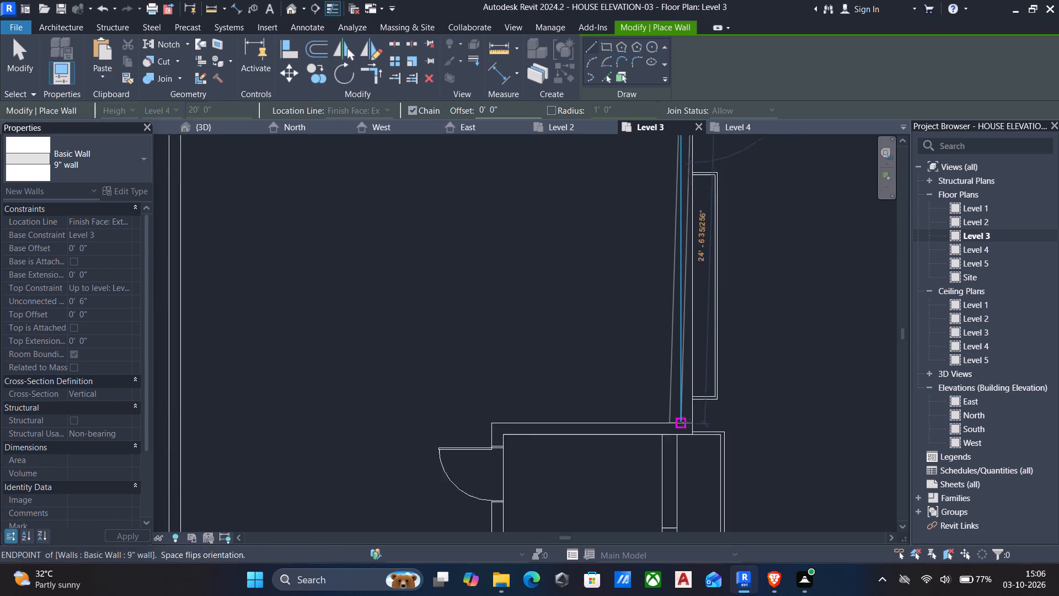
pyautogui.scroll(-2, 683, 422)
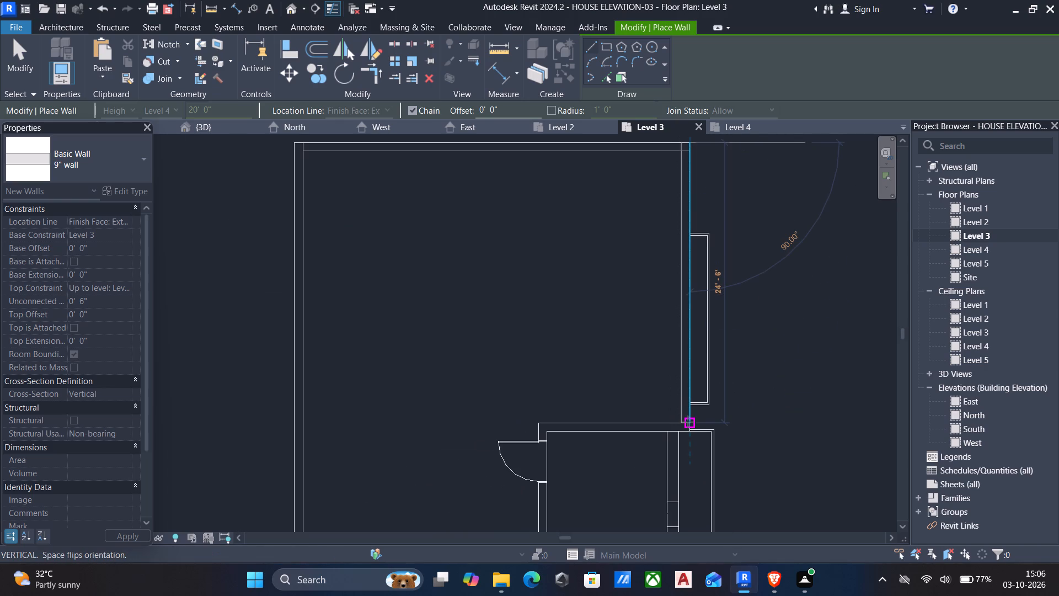
pyautogui.click(688, 422)
pyautogui.press('Escape')
pyautogui.scroll(-4, 504, 164)
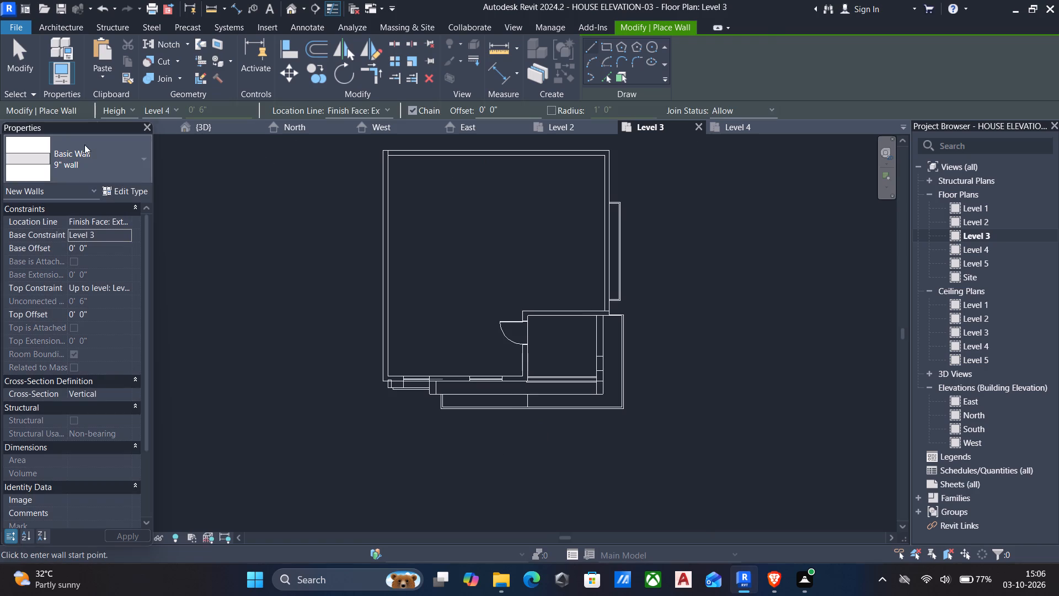
# In the 3D view, stretch the top of the frame-side roof-edge wall upward until it is about 6'-7" high.
pyautogui.click(202, 126)
pyautogui.scroll(-1, 539, 271)
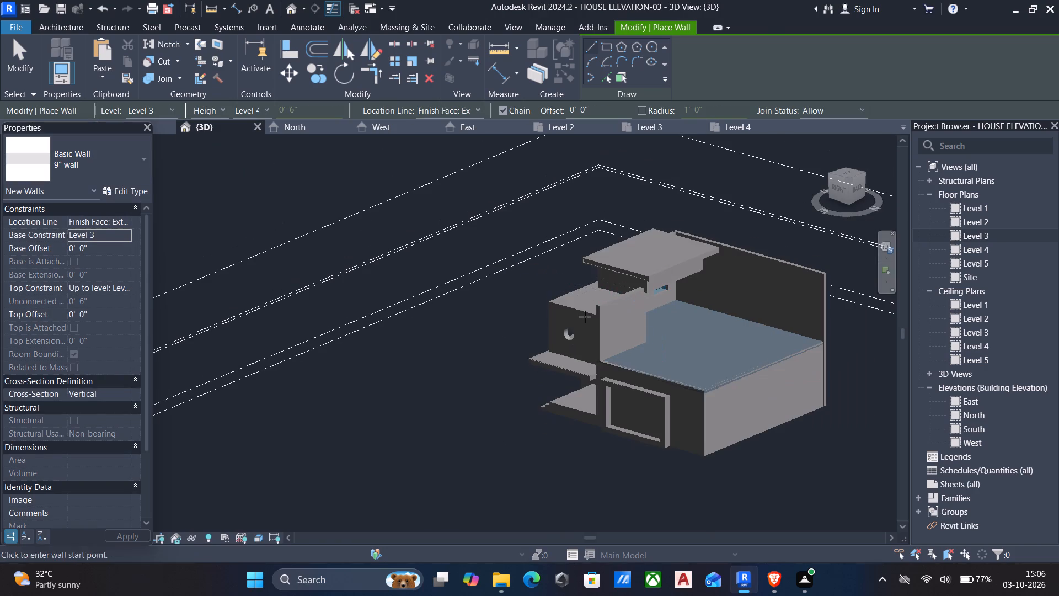
pyautogui.press('Escape')
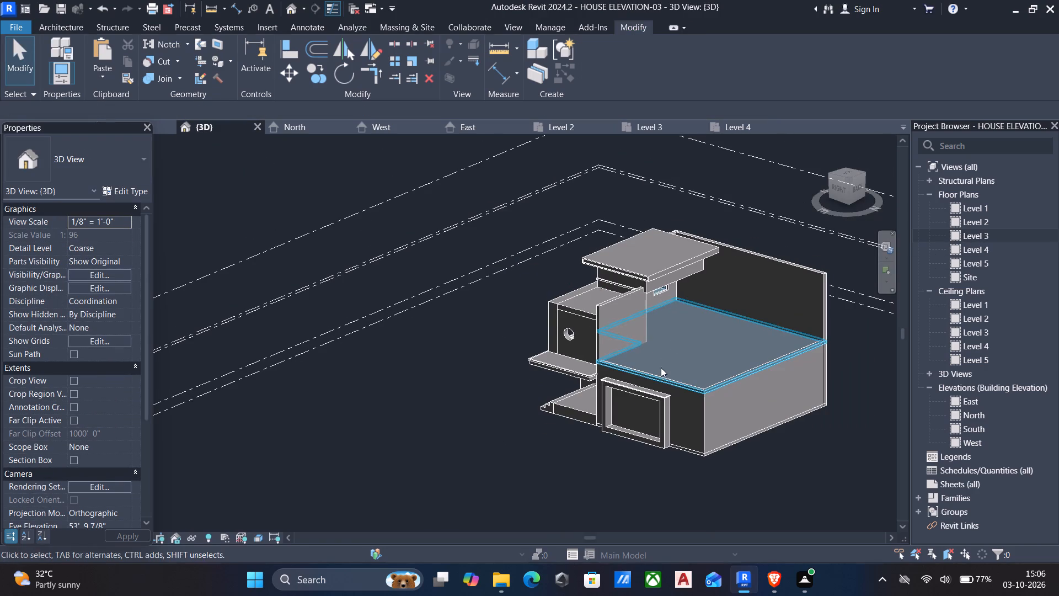
pyautogui.click(657, 376)
pyautogui.scroll(5, 751, 371)
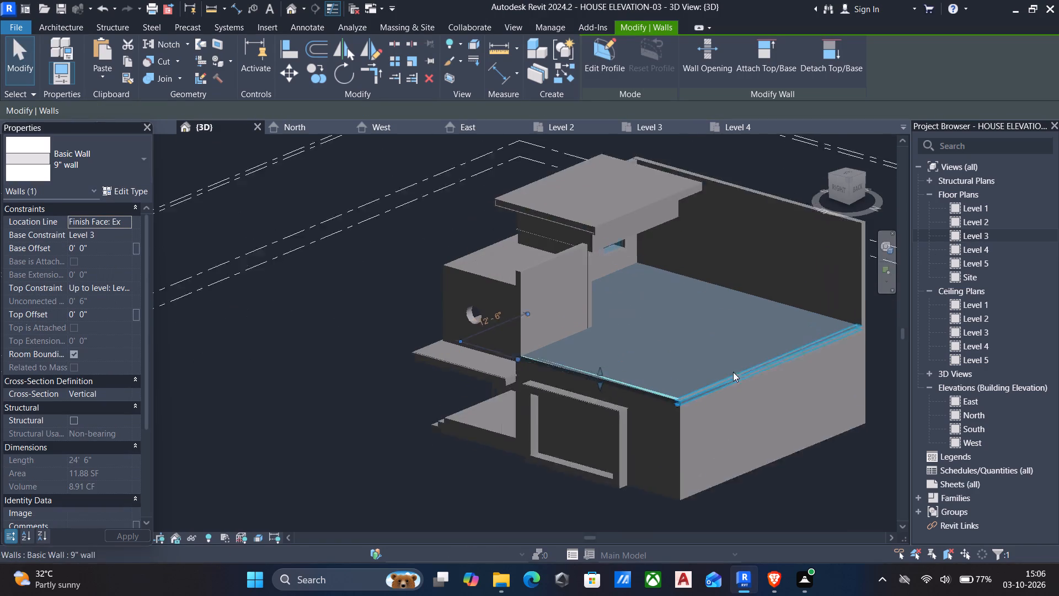
pyautogui.click(703, 385)
pyautogui.press('Escape')
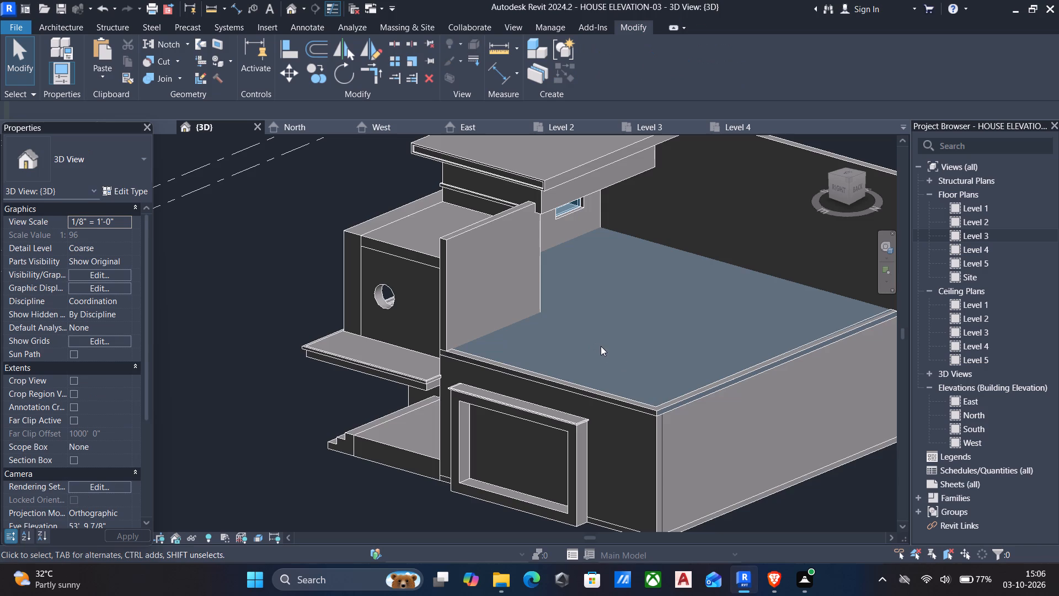
pyautogui.scroll(4, 494, 366)
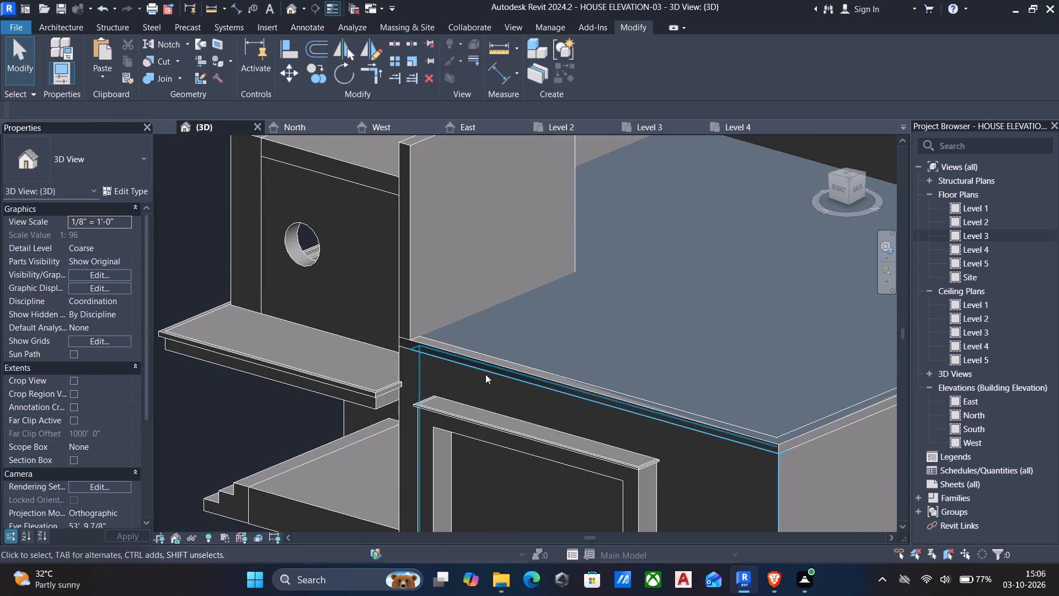
pyautogui.click(584, 384)
pyautogui.scroll(-4, 584, 382)
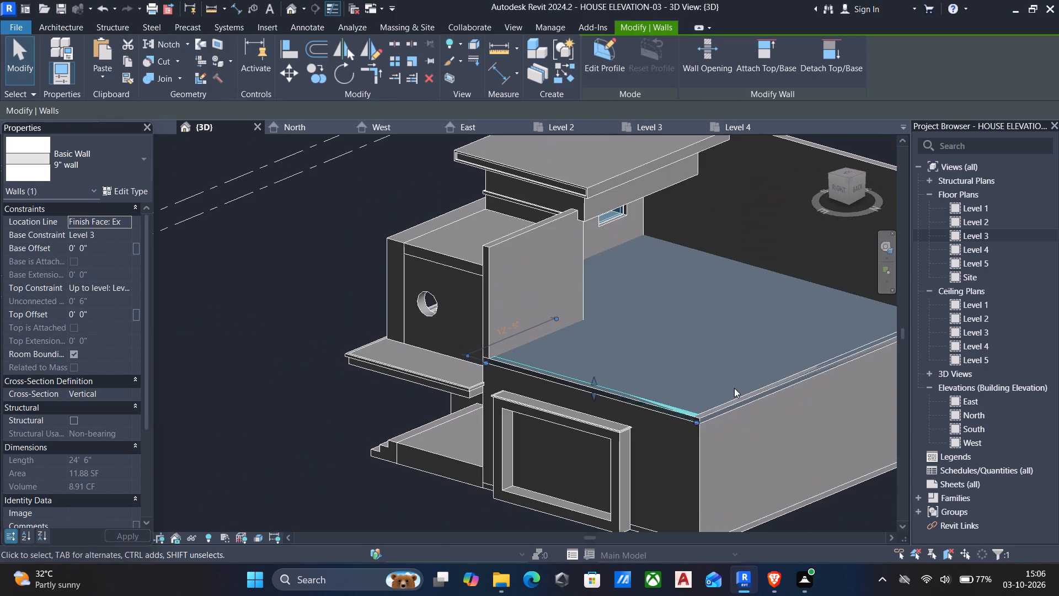
pyautogui.scroll(5, 731, 398)
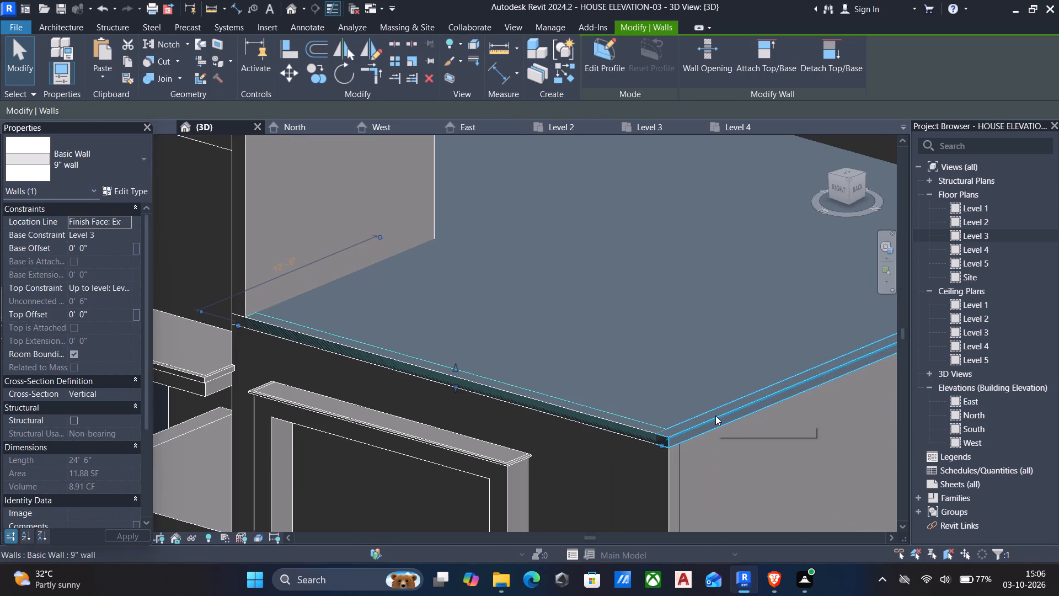
pyautogui.scroll(-4, 670, 428)
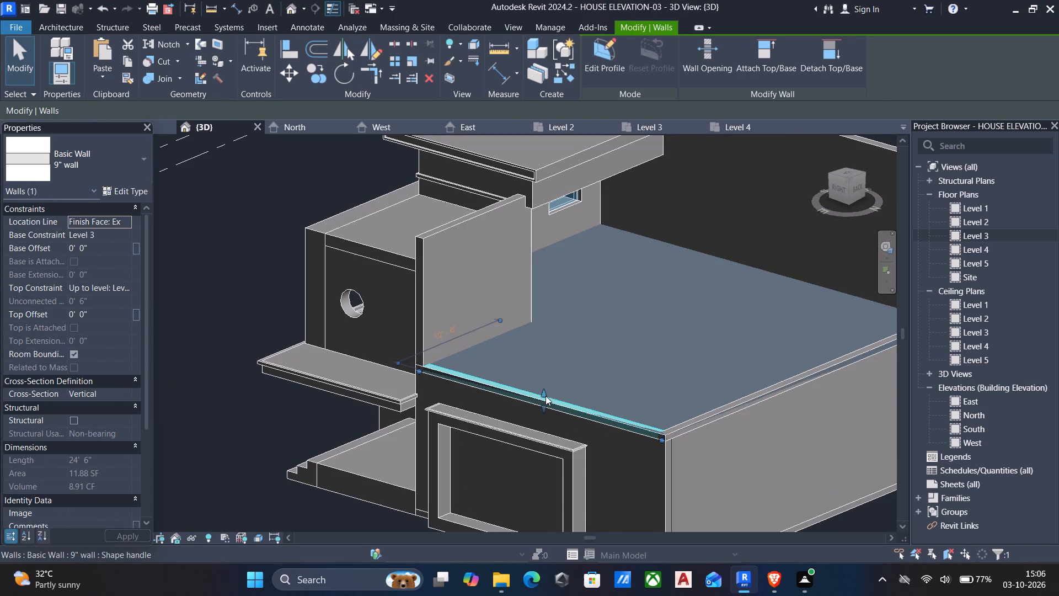
pyautogui.moveTo(544, 391); pyautogui.dragTo(544, 325)
pyautogui.press('Escape')
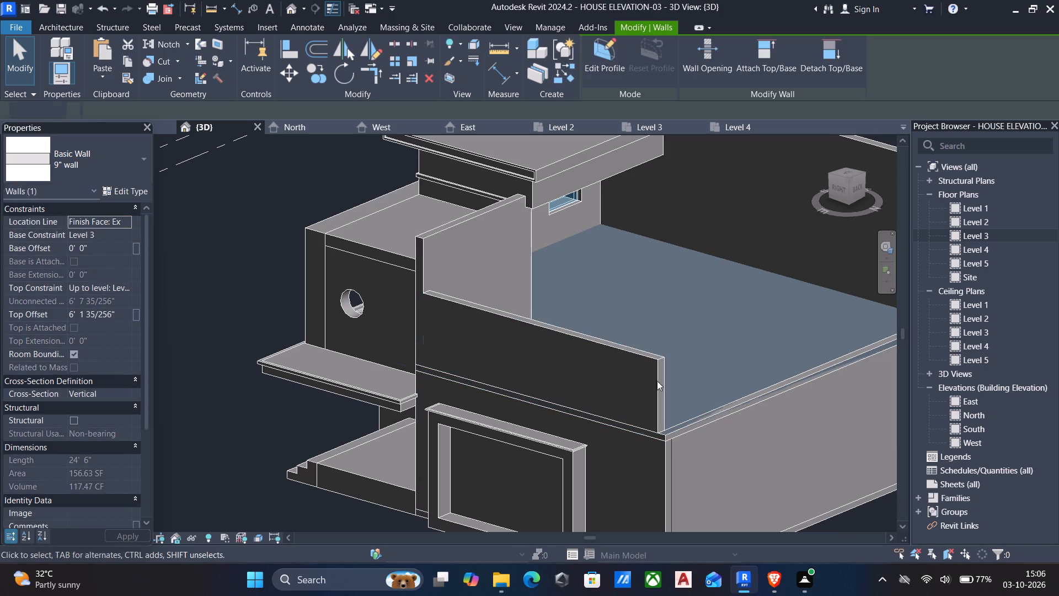
# Stretch the top of the 33'-10" rear roof-edge wall upward to roughly the height of the frame-side wall.
pyautogui.scroll(-1, 726, 412)
pyautogui.moveTo(726, 412); pyautogui.dragTo(469, 376, button='middle')
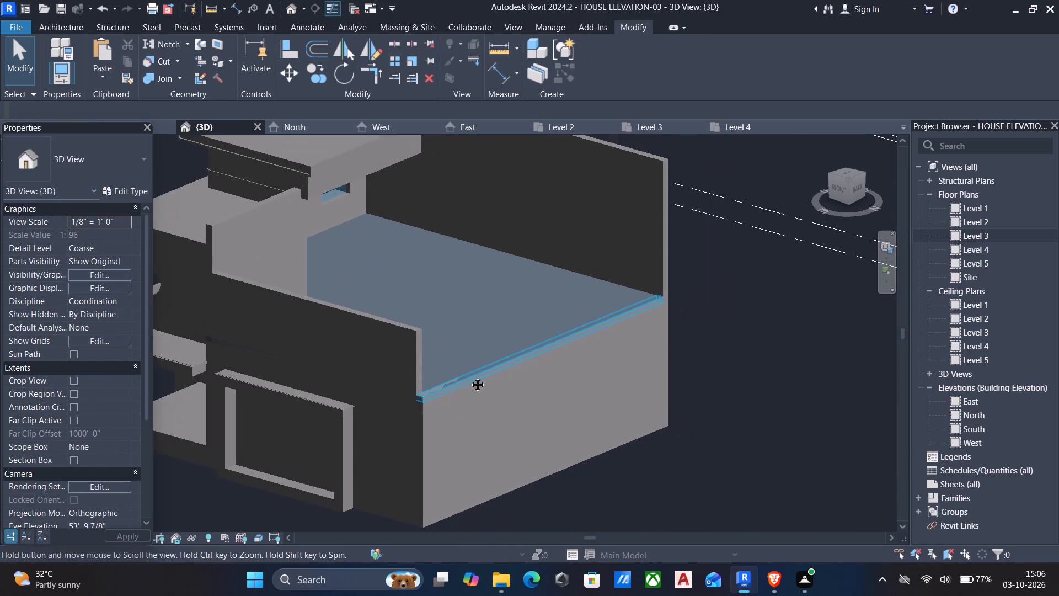
pyautogui.moveTo(469, 376); pyautogui.dragTo(469, 376, button='middle')
pyautogui.click(630, 308)
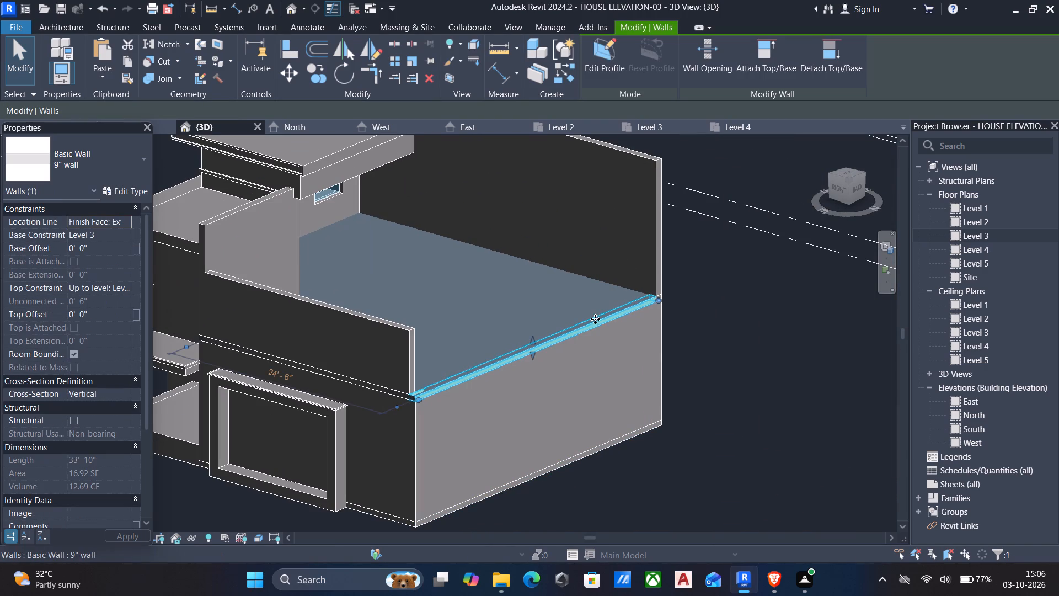
pyautogui.moveTo(530, 341); pyautogui.dragTo(531, 301)
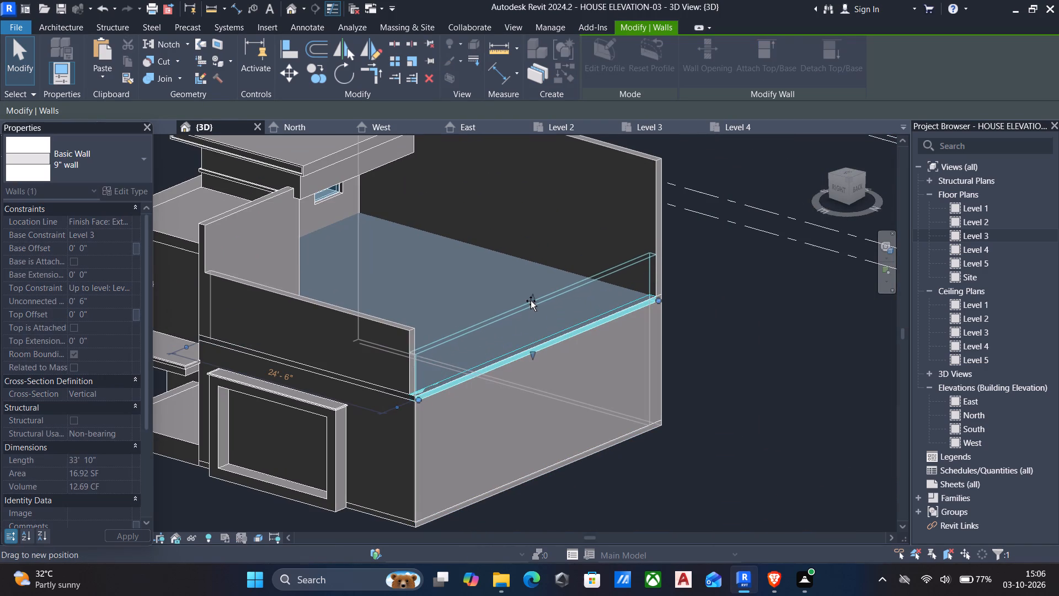
pyautogui.moveTo(531, 301); pyautogui.dragTo(527, 283)
pyautogui.press('Escape')
pyautogui.scroll(-3, 514, 296)
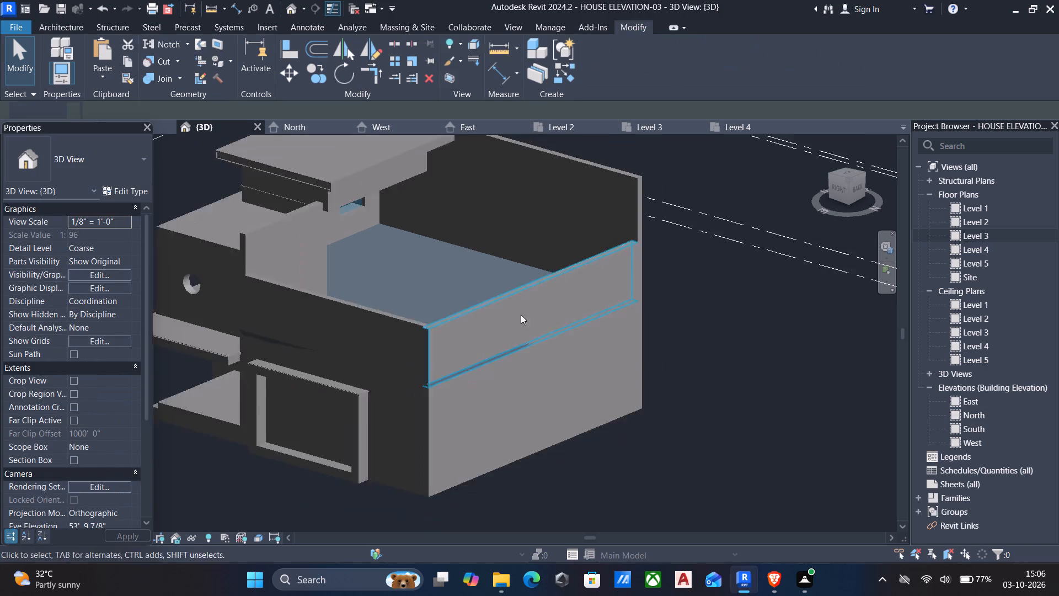
# Align the top face of the frame-side roof-edge wall to the top face of the rear roof-edge wall.
pyautogui.scroll(-2, 521, 315)
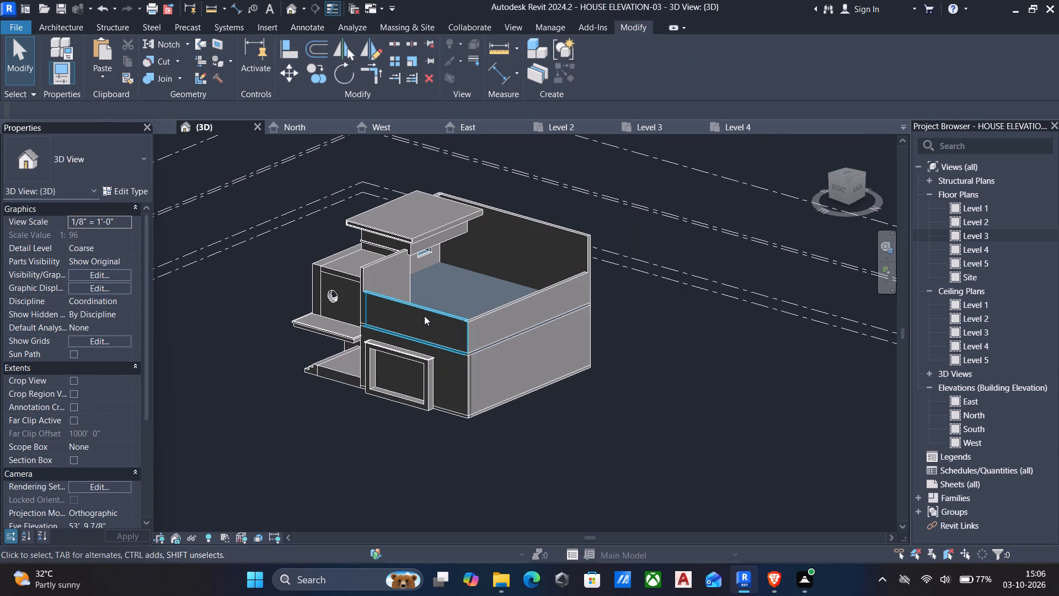
pyautogui.scroll(10, 493, 310)
pyautogui.scroll(5, 412, 337)
pyautogui.write('al')
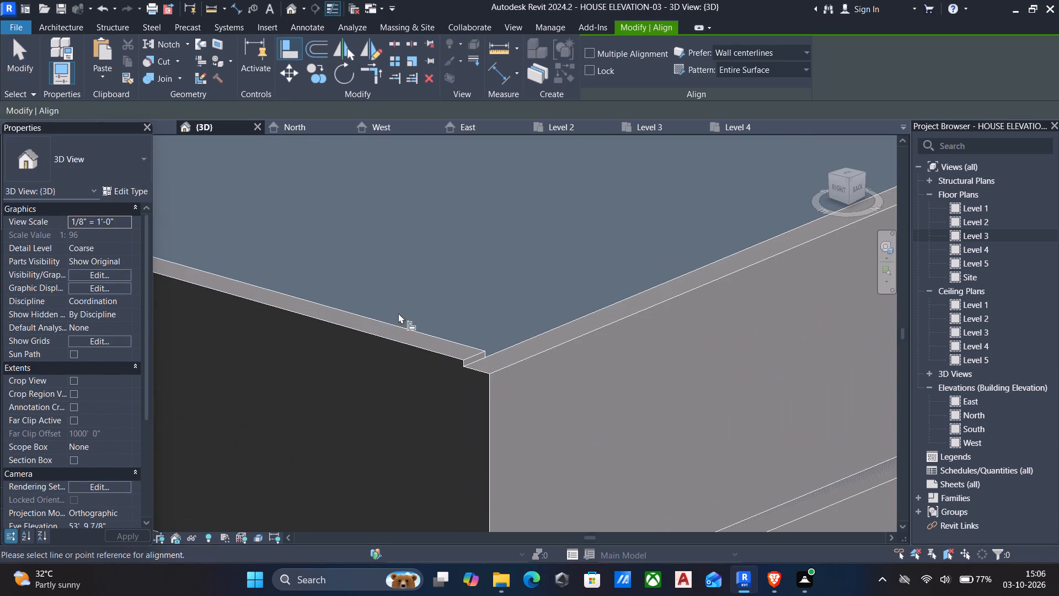
pyautogui.scroll(-6, 413, 333)
pyautogui.scroll(2, 489, 324)
pyautogui.scroll(-8, 499, 323)
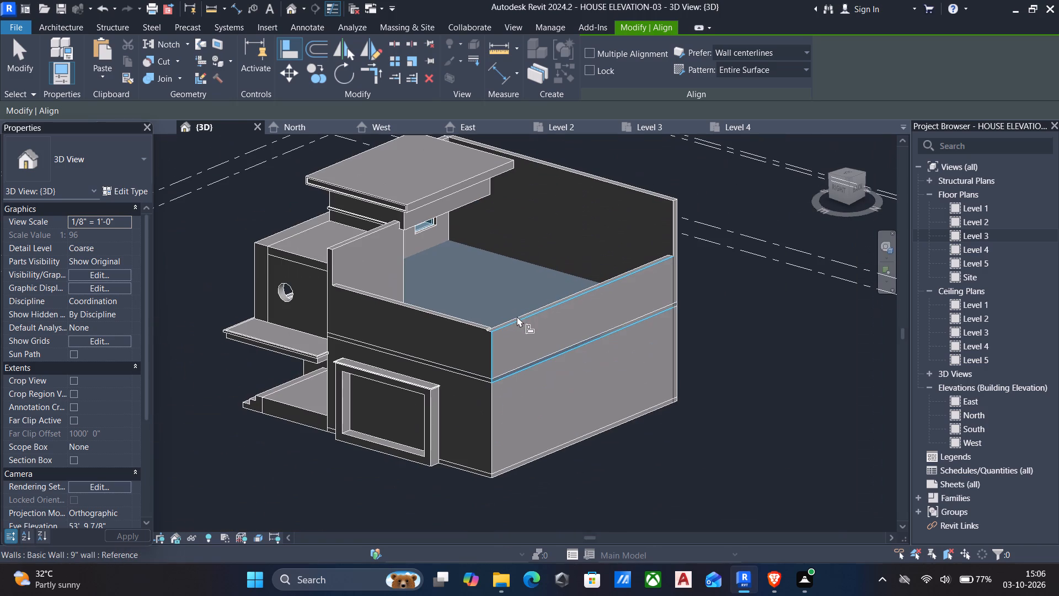
pyautogui.scroll(5, 515, 317)
pyautogui.click(491, 333)
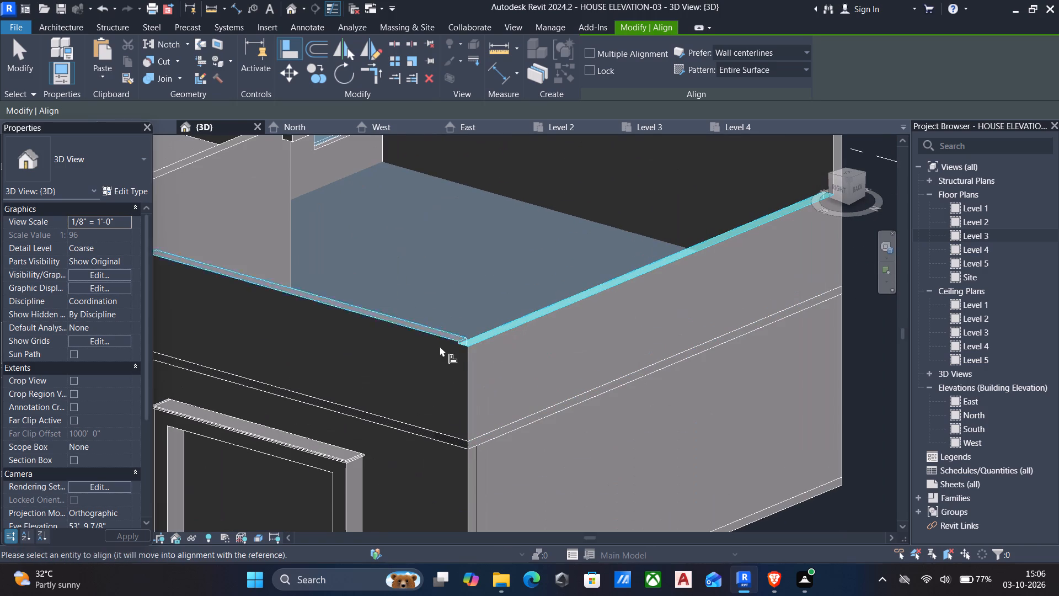
pyautogui.click(439, 331)
# Examine the whole house with its raised roof-edge walls from the front and both sides.
pyautogui.scroll(-5, 451, 337)
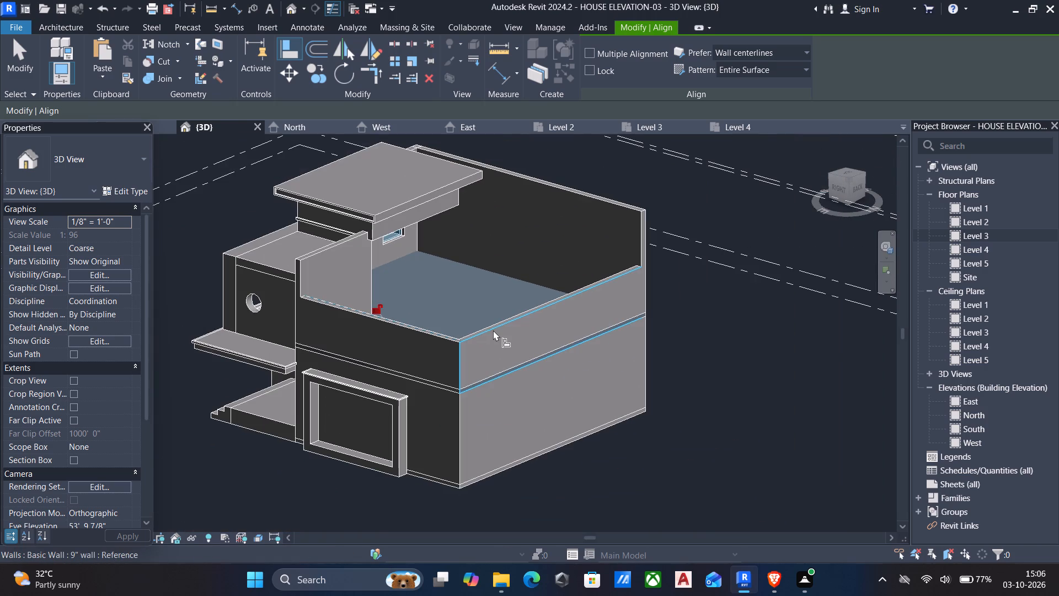
pyautogui.scroll(-5, 495, 344)
pyautogui.keyDown('shift'); pyautogui.moveTo(511, 346); pyautogui.dragTo(613, 343, button='middle'); pyautogui.keyUp('shift')
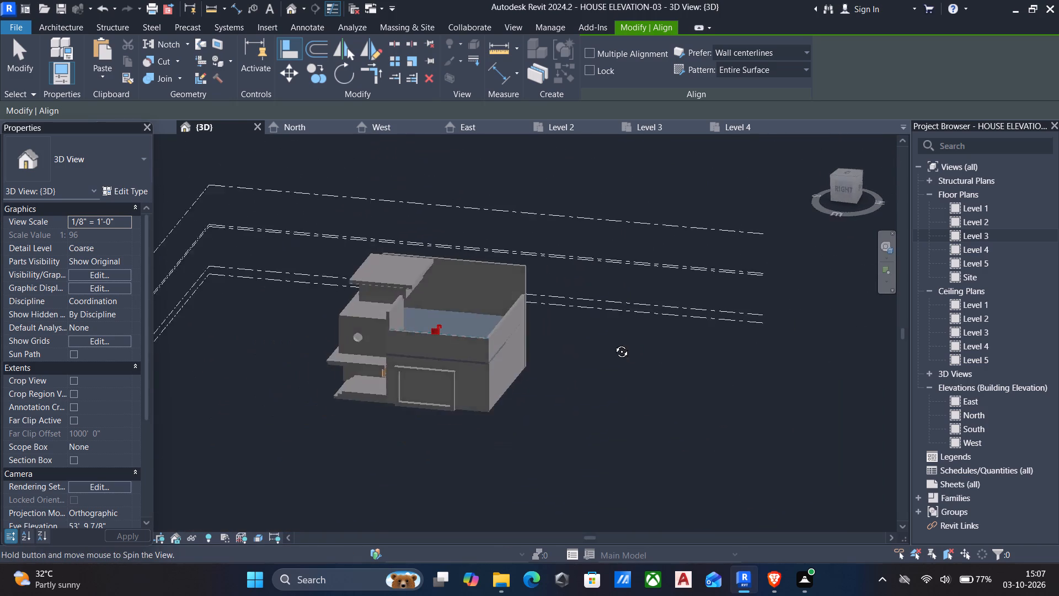
pyautogui.keyDown('shift'); pyautogui.moveTo(613, 343); pyautogui.dragTo(712, 328, button='middle'); pyautogui.keyUp('shift')
pyautogui.scroll(-3, 713, 325)
pyautogui.moveTo(516, 326); pyautogui.dragTo(659, 283, button='middle')
pyautogui.keyDown('shift'); pyautogui.moveTo(587, 301); pyautogui.dragTo(551, 312, button='middle'); pyautogui.keyUp('shift')
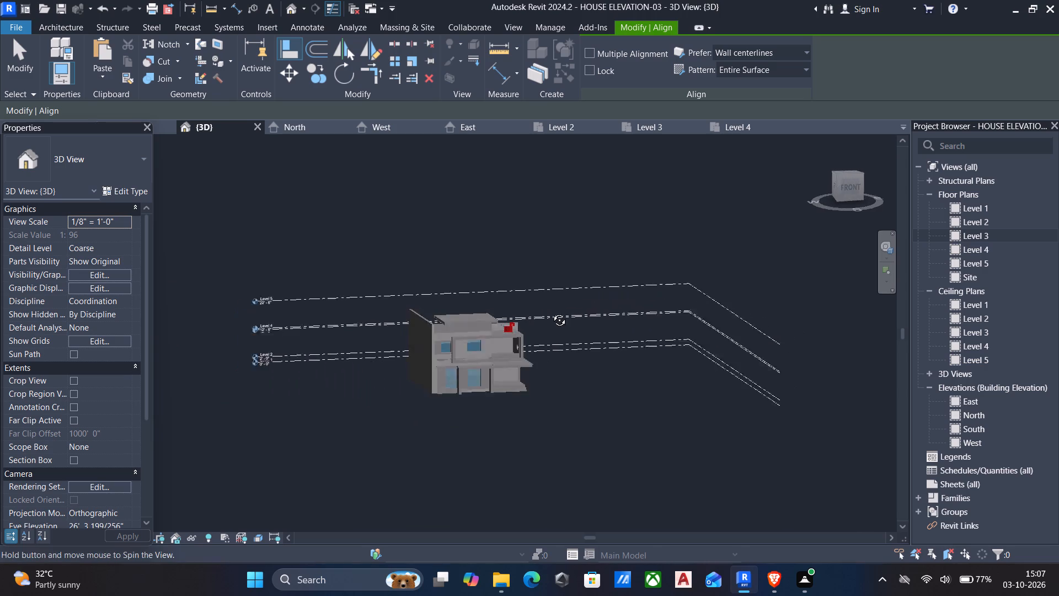
pyautogui.keyDown('shift'); pyautogui.moveTo(551, 312); pyautogui.dragTo(532, 315, button='middle'); pyautogui.keyUp('shift')
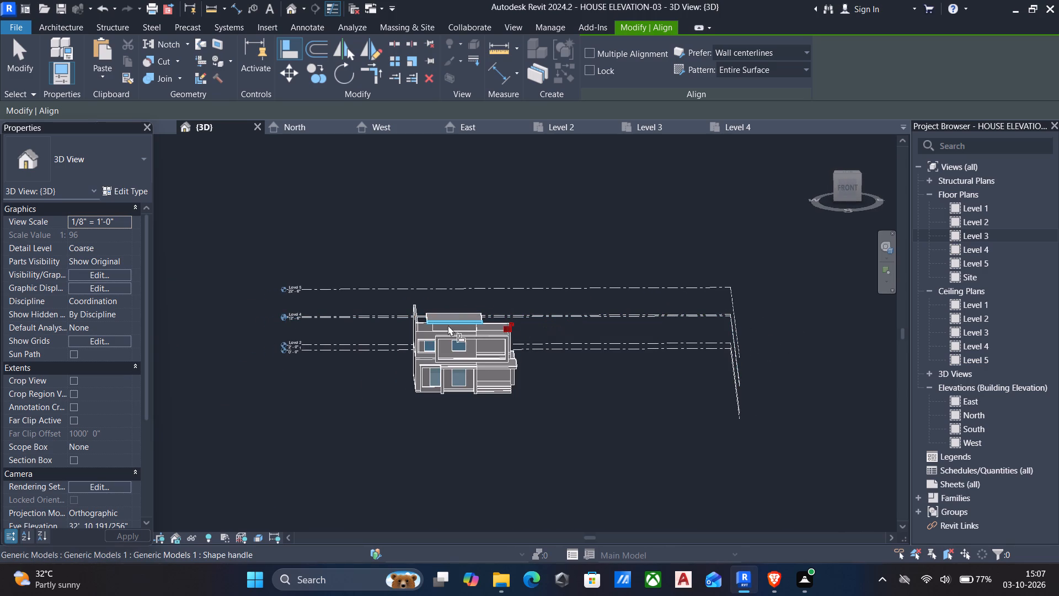
pyautogui.keyDown('shift'); pyautogui.moveTo(437, 331); pyautogui.dragTo(300, 322, button='middle'); pyautogui.keyUp('shift')
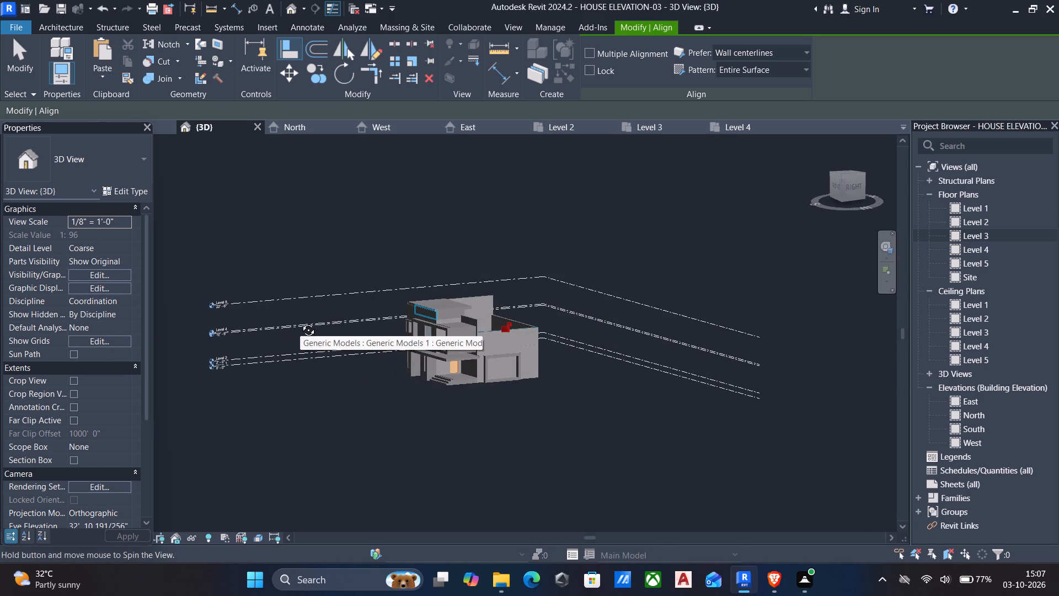
pyautogui.keyDown('shift'); pyautogui.moveTo(300, 322); pyautogui.dragTo(341, 318, button='middle'); pyautogui.keyUp('shift')
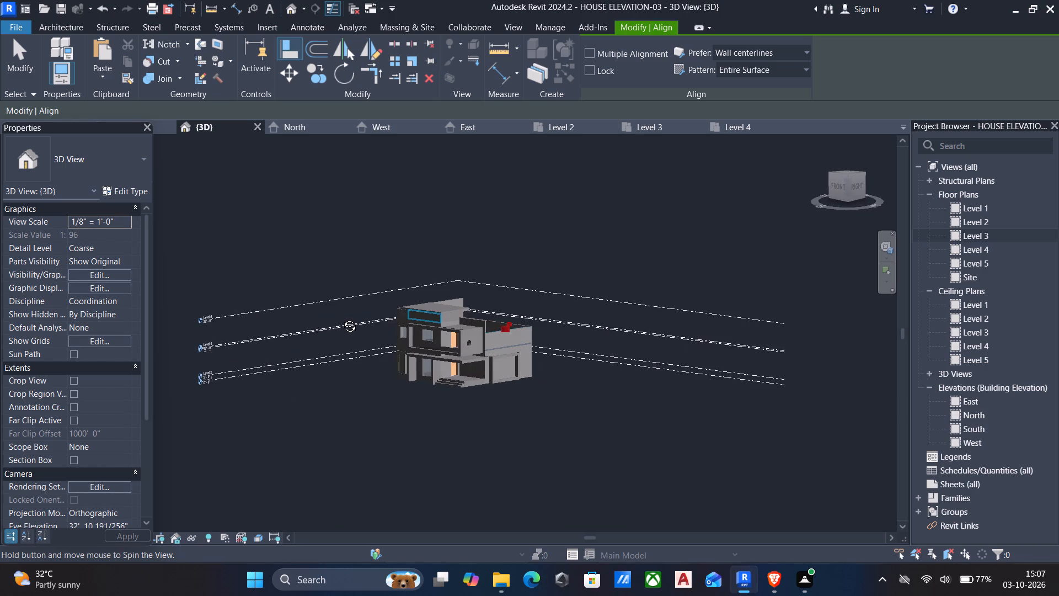
pyautogui.keyDown('shift'); pyautogui.moveTo(341, 318); pyautogui.dragTo(444, 286, button='middle'); pyautogui.keyUp('shift')
pyautogui.scroll(4, 347, 338)
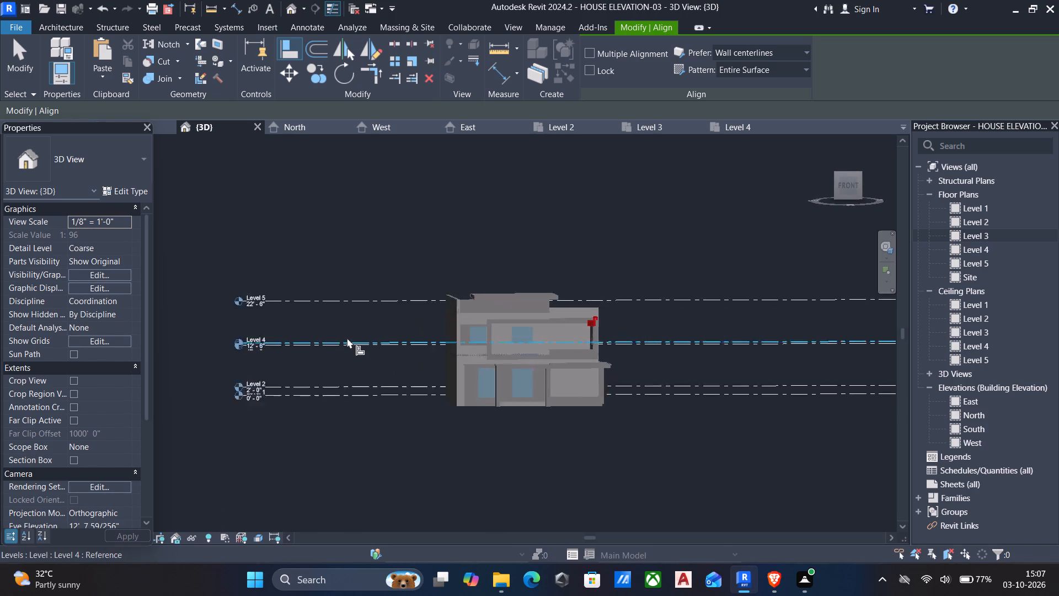
pyautogui.press('Escape')
pyautogui.keyDown('shift'); pyautogui.moveTo(458, 346); pyautogui.dragTo(518, 336, button='middle'); pyautogui.keyUp('shift')
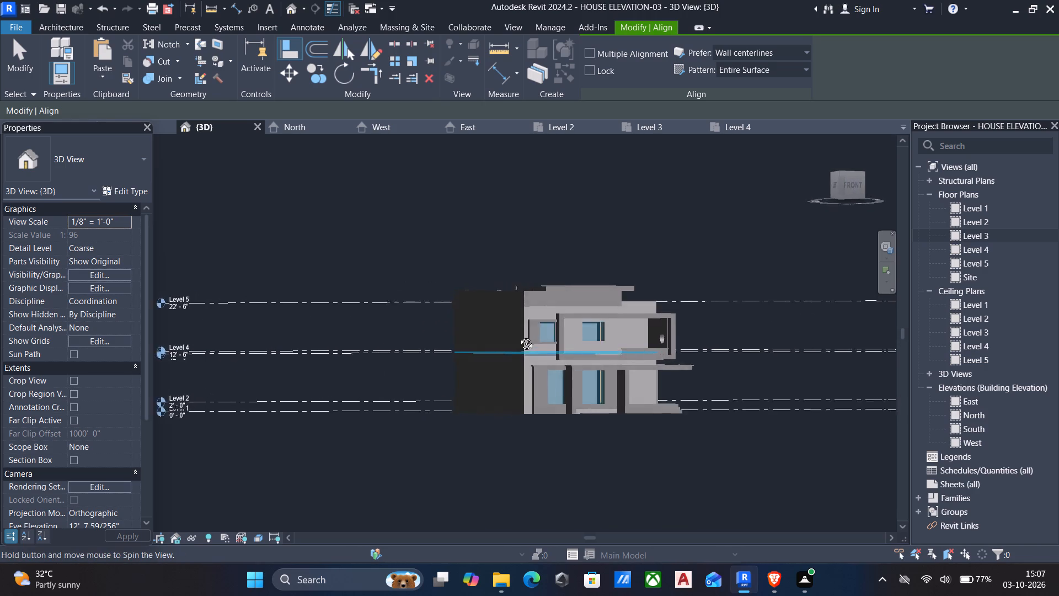
pyautogui.keyDown('shift'); pyautogui.moveTo(518, 336); pyautogui.dragTo(536, 334, button='middle'); pyautogui.keyUp('shift')
pyautogui.keyDown('shift'); pyautogui.moveTo(542, 316); pyautogui.dragTo(530, 329, button='middle'); pyautogui.keyUp('shift')
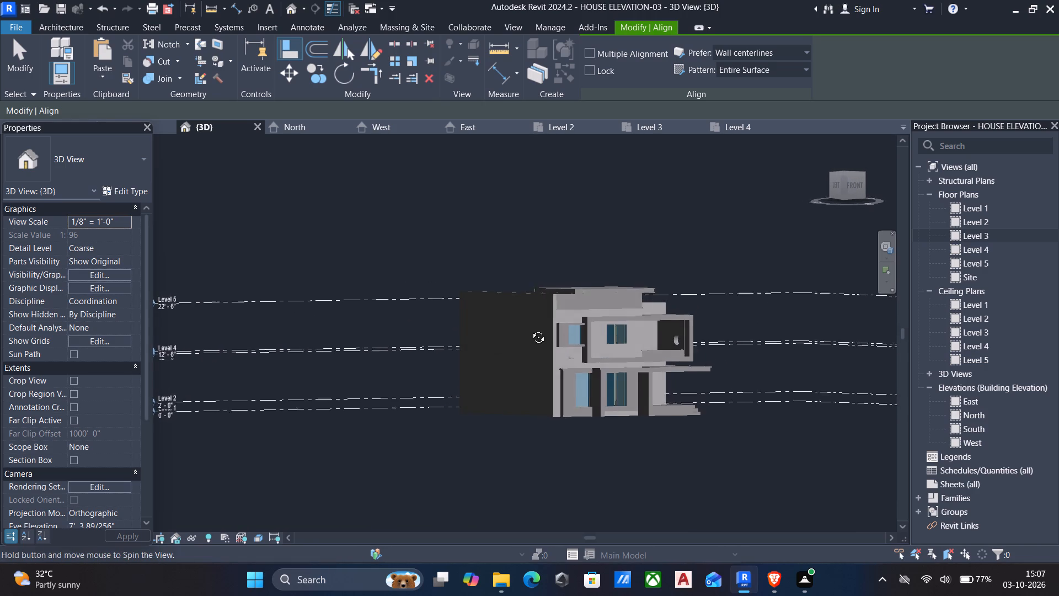
pyautogui.keyDown('shift'); pyautogui.moveTo(530, 329); pyautogui.dragTo(535, 353, button='middle'); pyautogui.keyUp('shift')
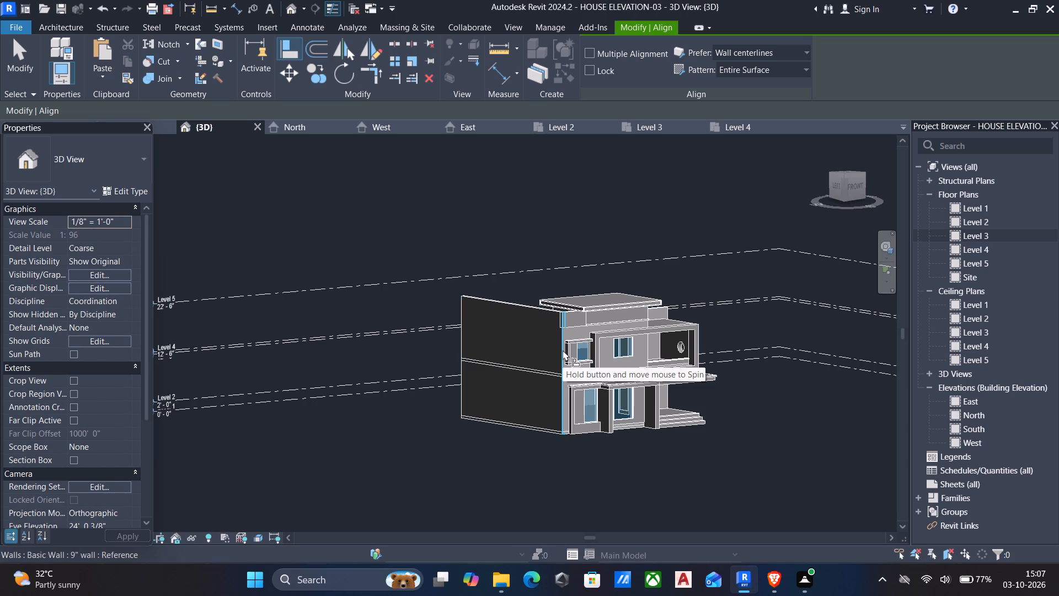
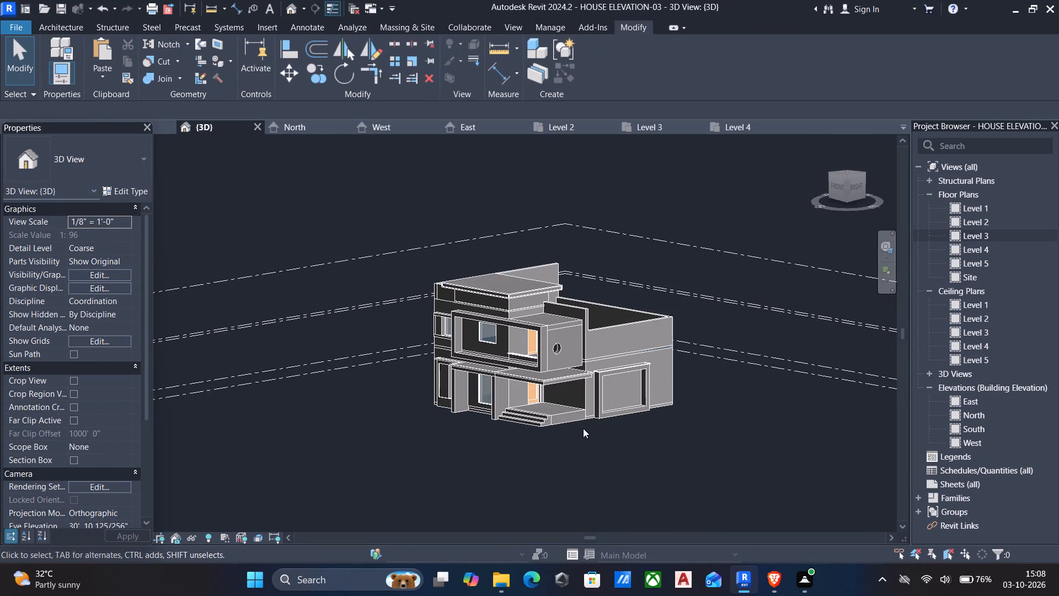
# Open the front facade's generic model for in-place editing.
pyautogui.keyDown('shift'); pyautogui.moveTo(558, 416); pyautogui.dragTo(703, 410, button='middle'); pyautogui.keyUp('shift')
pyautogui.scroll(1, 411, 406)
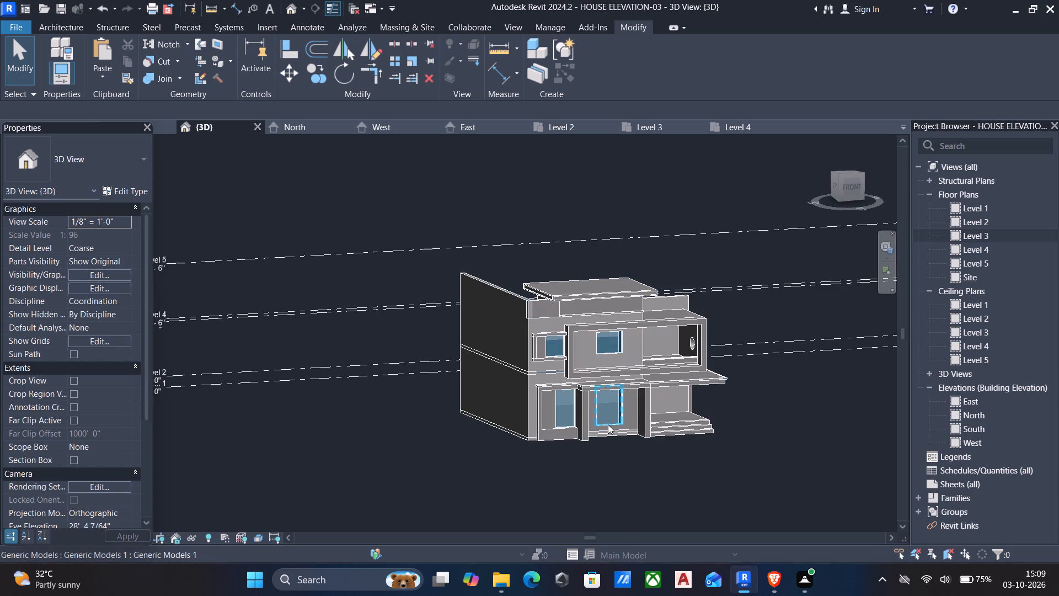
pyautogui.scroll(4, 597, 428)
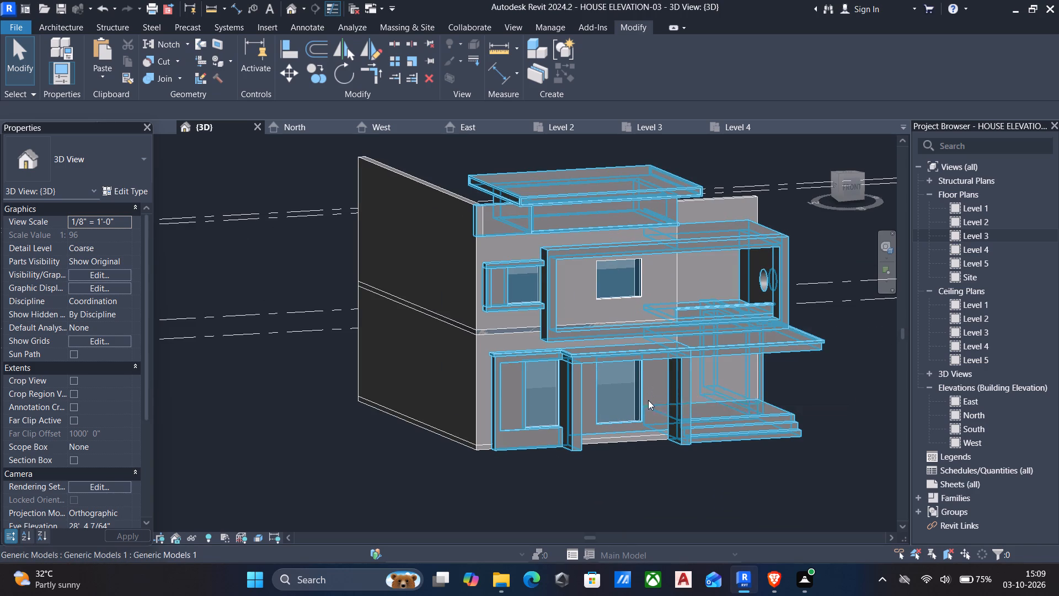
pyautogui.scroll(4, 650, 407)
pyautogui.scroll(1, 694, 291)
pyautogui.click(668, 259)
pyautogui.scroll(-2, 664, 286)
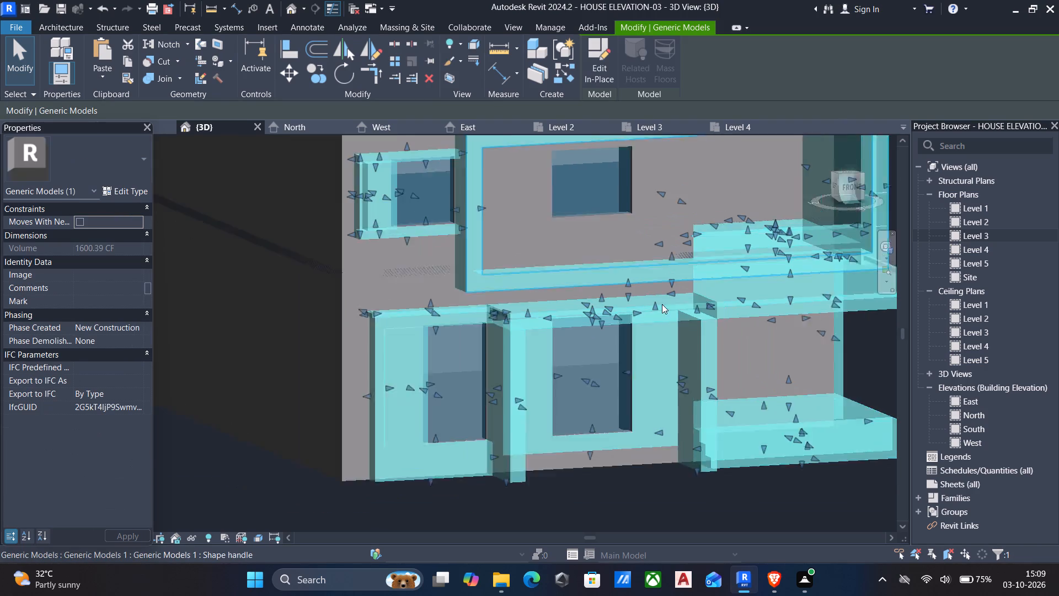
pyautogui.scroll(-1, 662, 304)
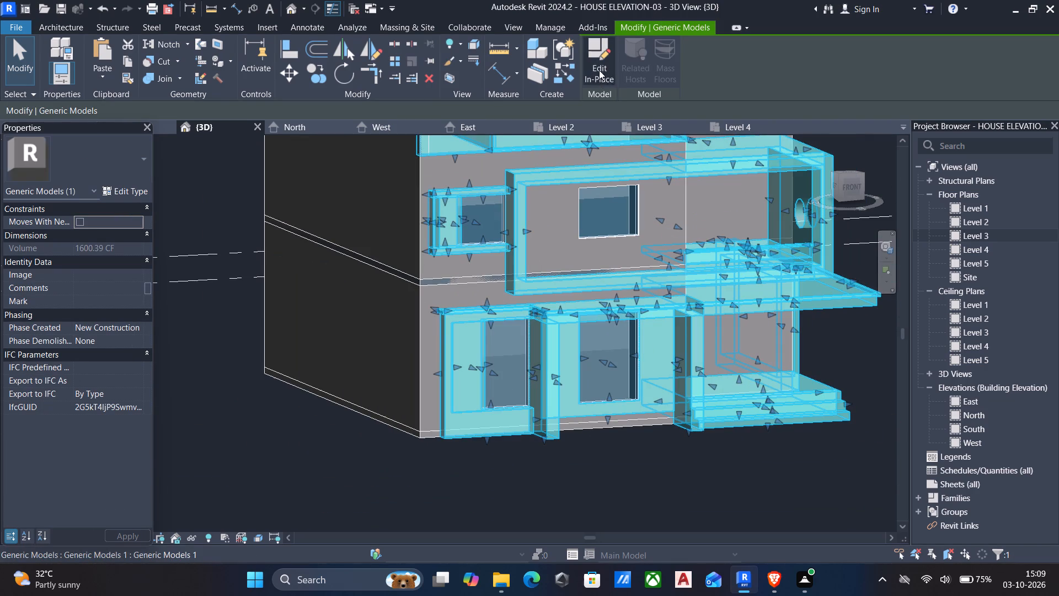
pyautogui.click(598, 65)
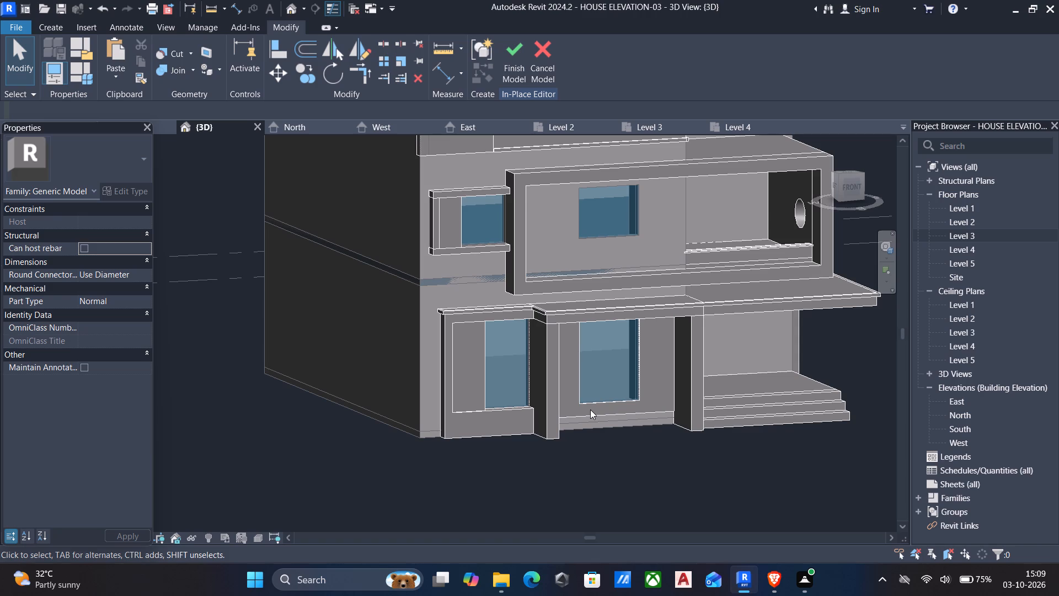
# Create a new material named "wood colour" for the thin panel extrusion around the ground-floor window between the two columns.
pyautogui.click(590, 409)
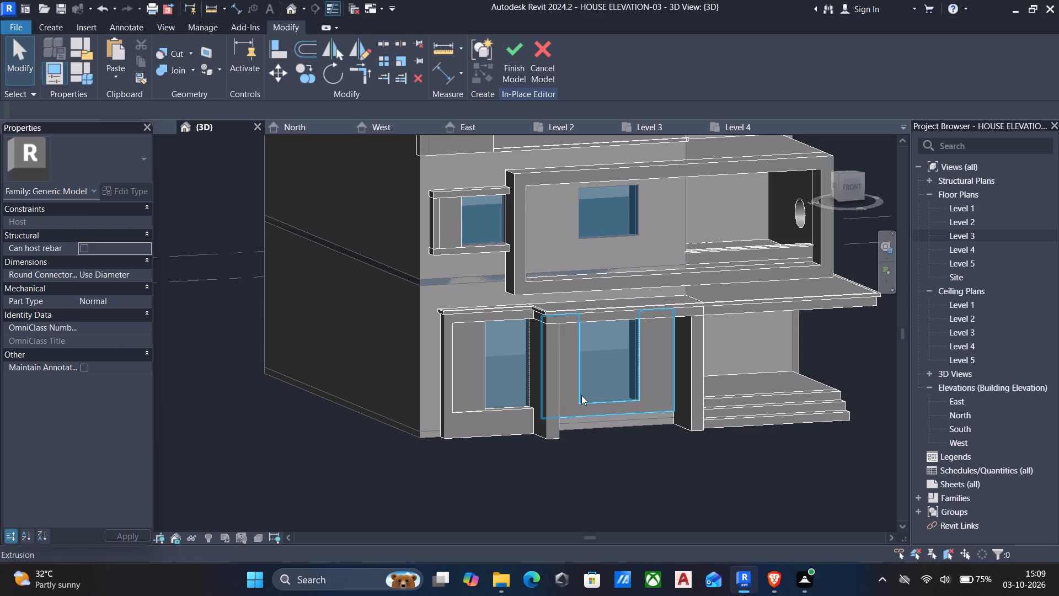
pyautogui.click(577, 385)
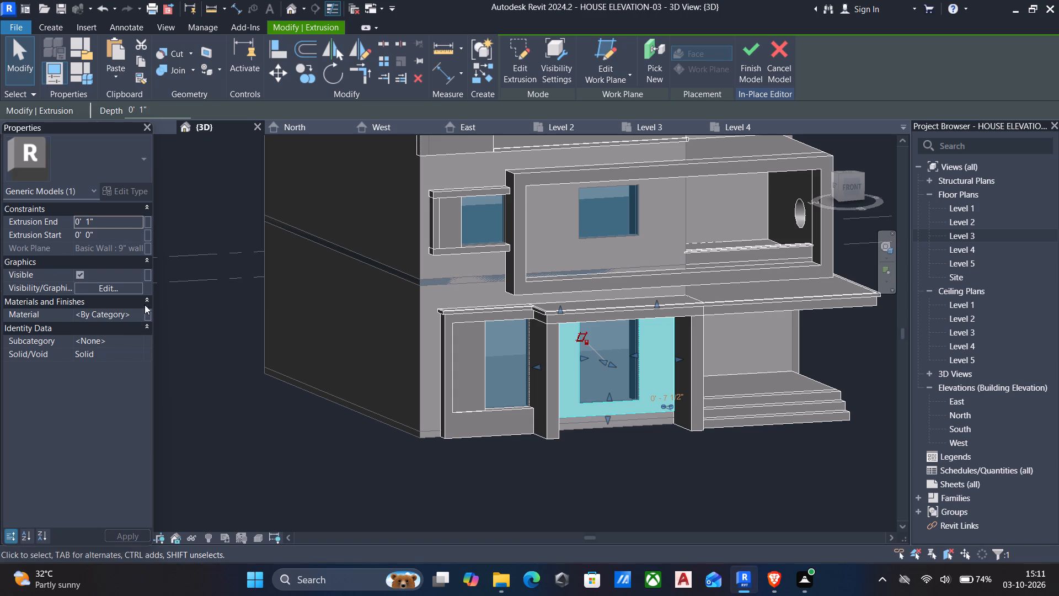
pyautogui.click(137, 317)
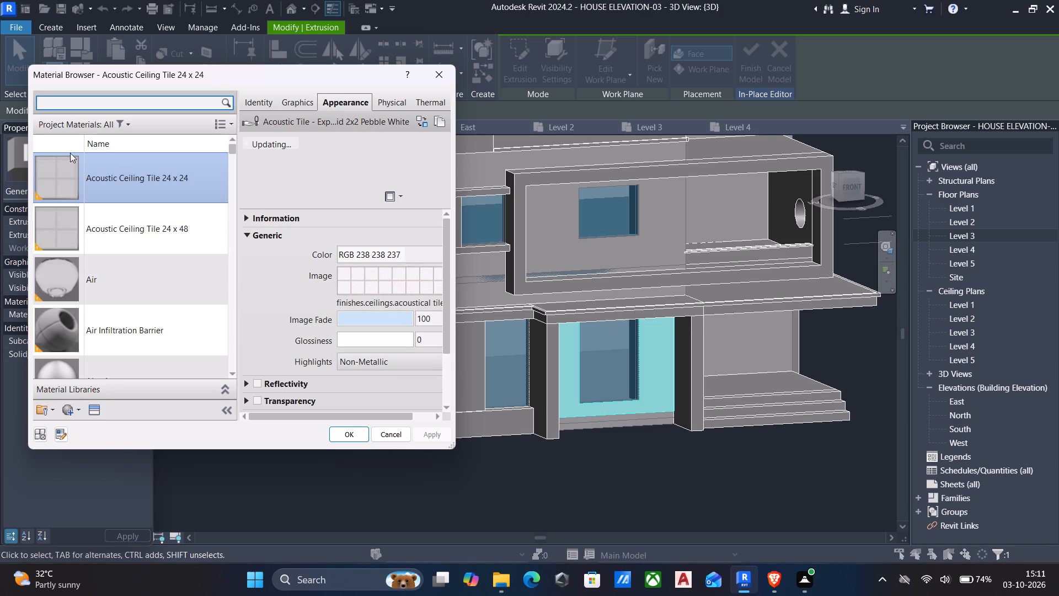
pyautogui.click(253, 99)
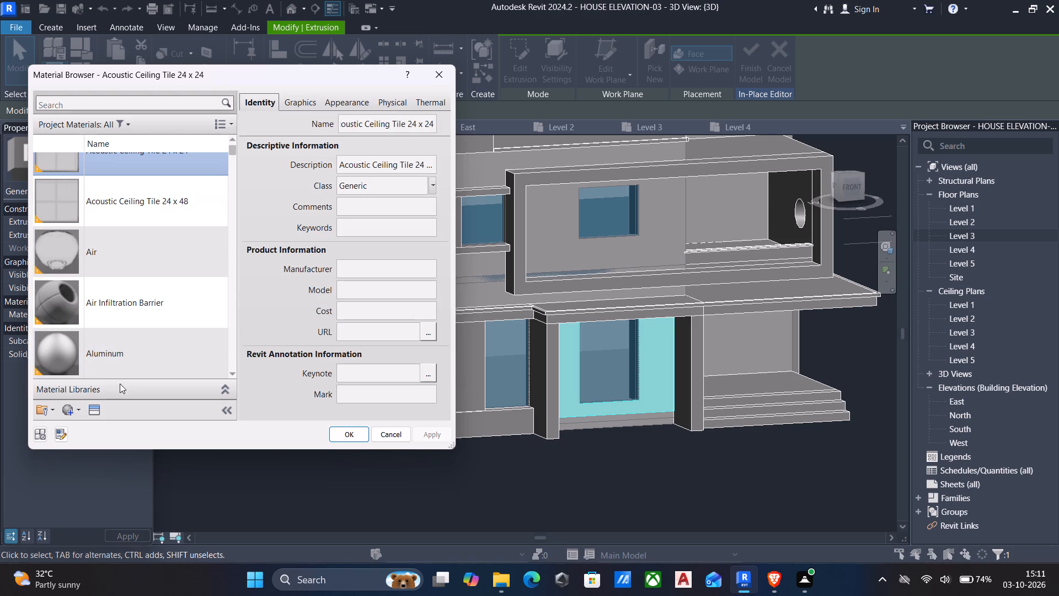
pyautogui.click(69, 413)
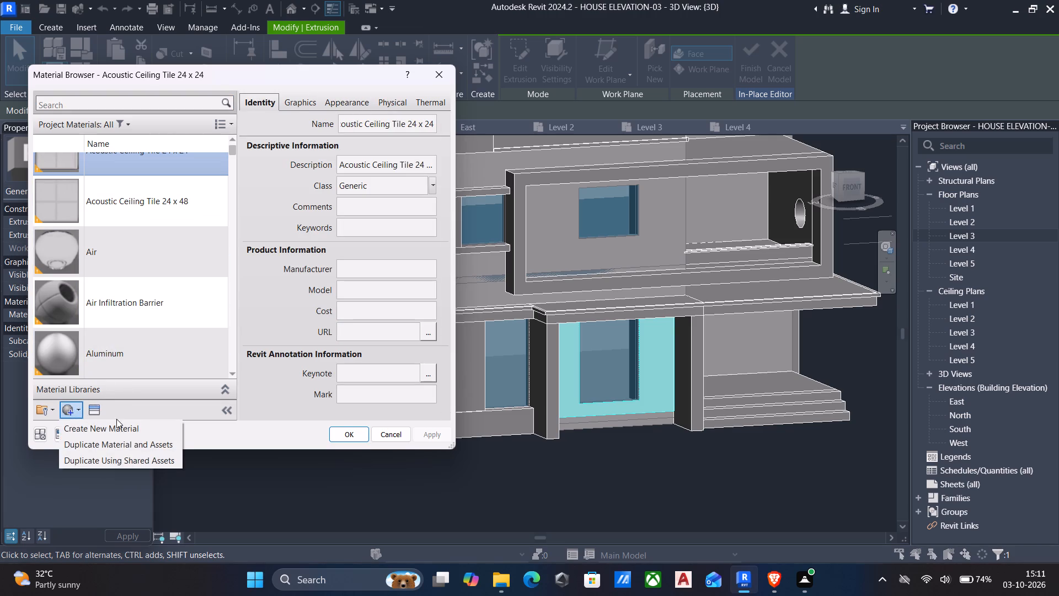
pyautogui.click(115, 424)
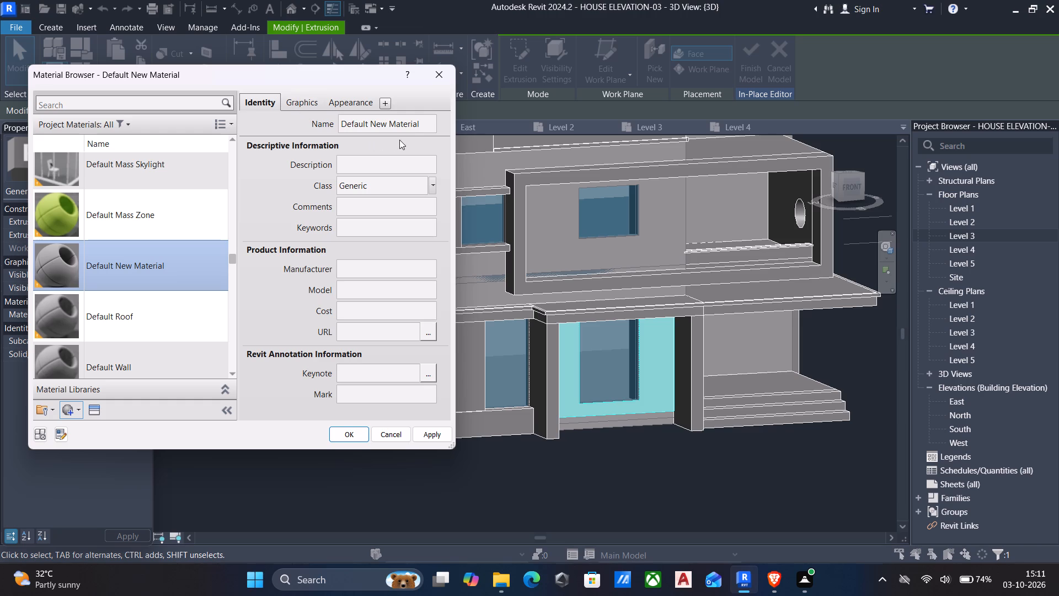
pyautogui.click(434, 124)
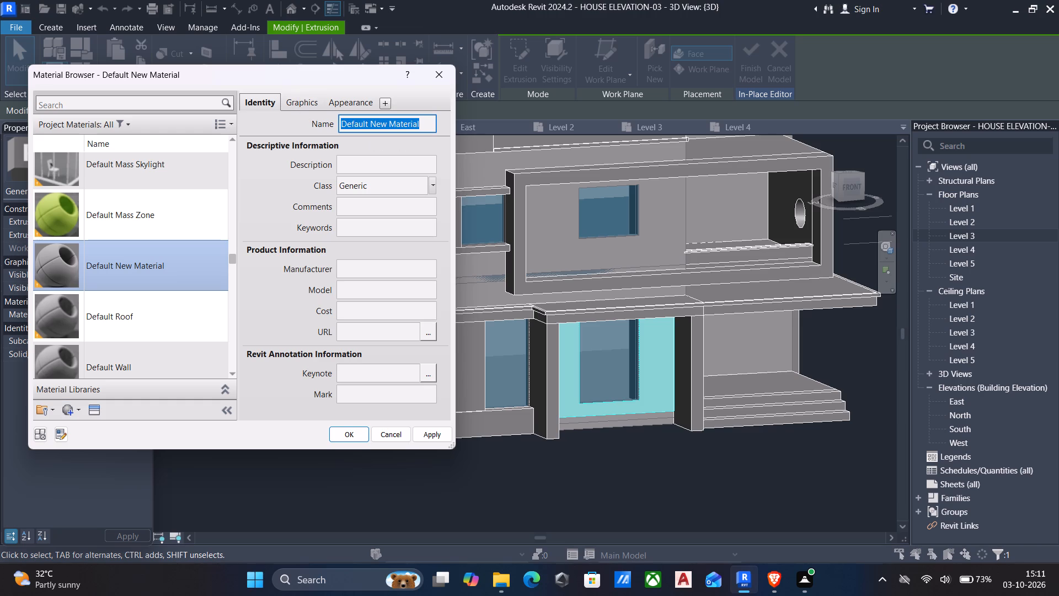
pyautogui.write('wood clo')
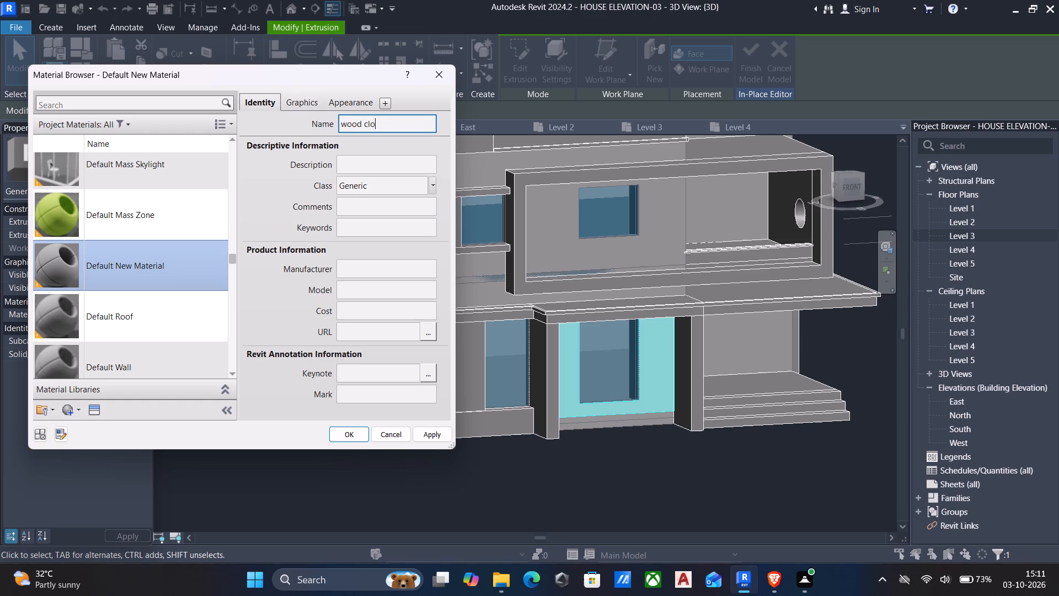
pyautogui.press('BackSpace')
pyautogui.press('BackSpace')
pyautogui.write('olour')
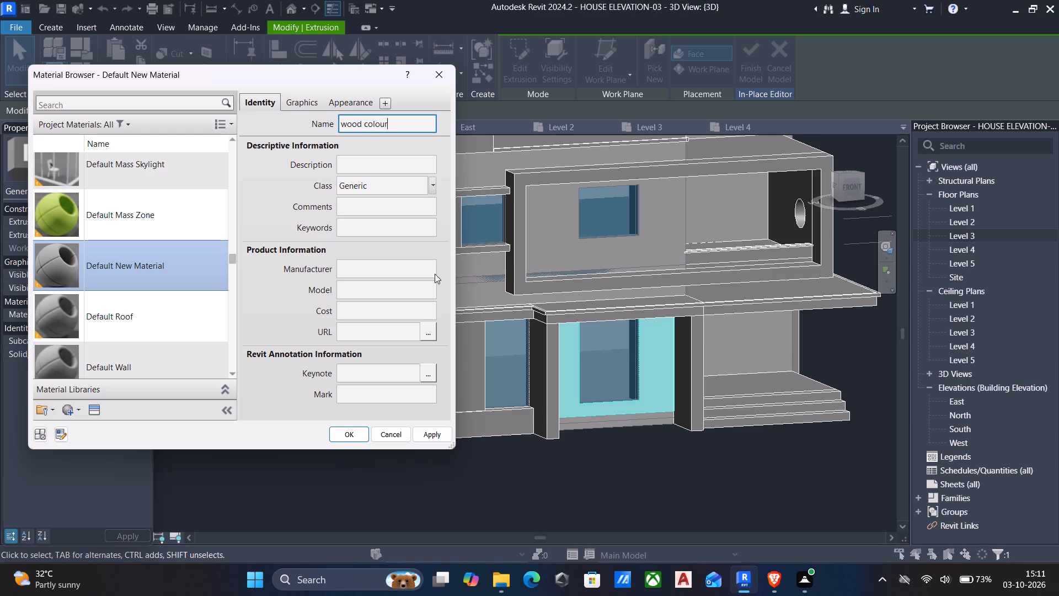
pyautogui.click(419, 439)
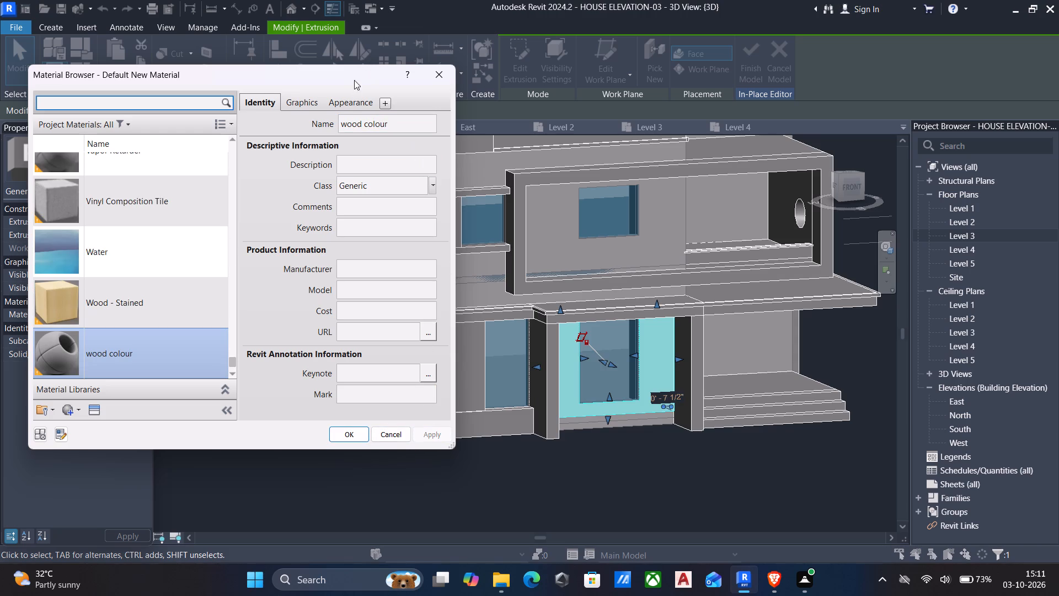
# Load texture.jpeg from the AUTOCAD PLANS FUJI folder in Downloads as the wood colour material's appearance image.
pyautogui.click(346, 102)
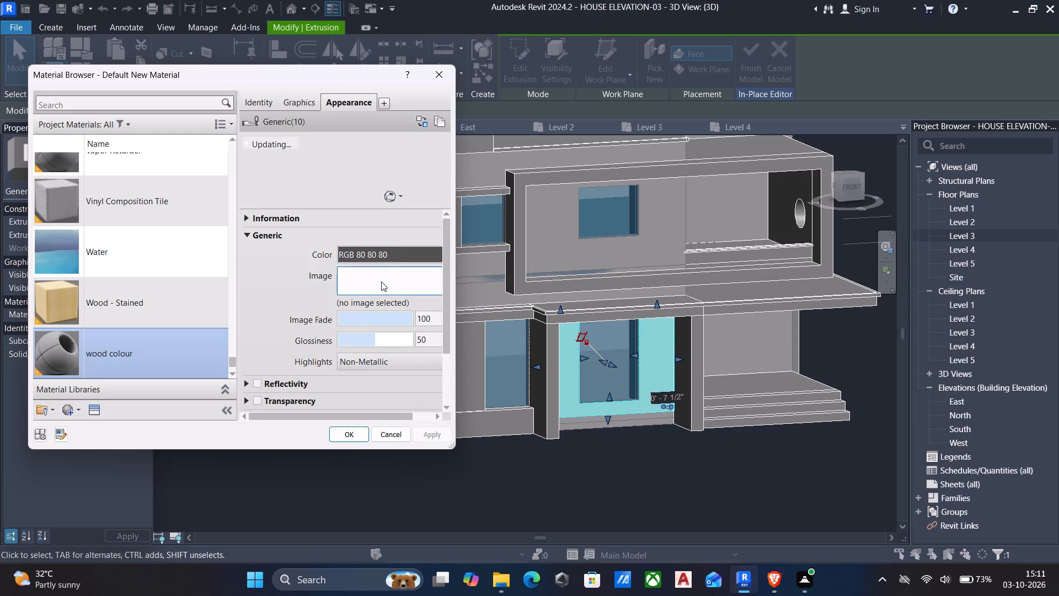
pyautogui.click(383, 281)
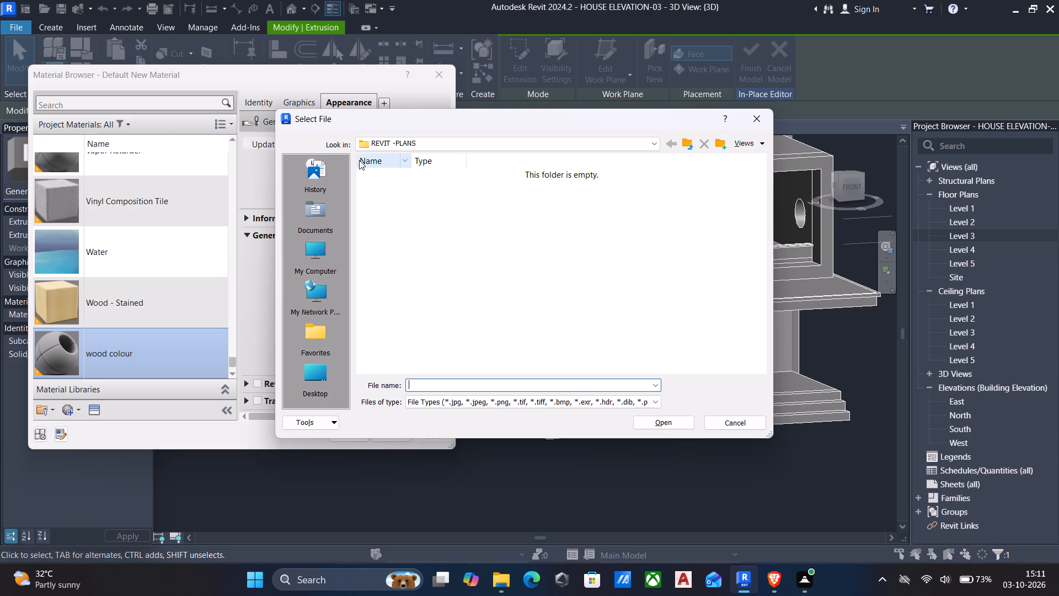
pyautogui.click(432, 143)
pyautogui.click(418, 169)
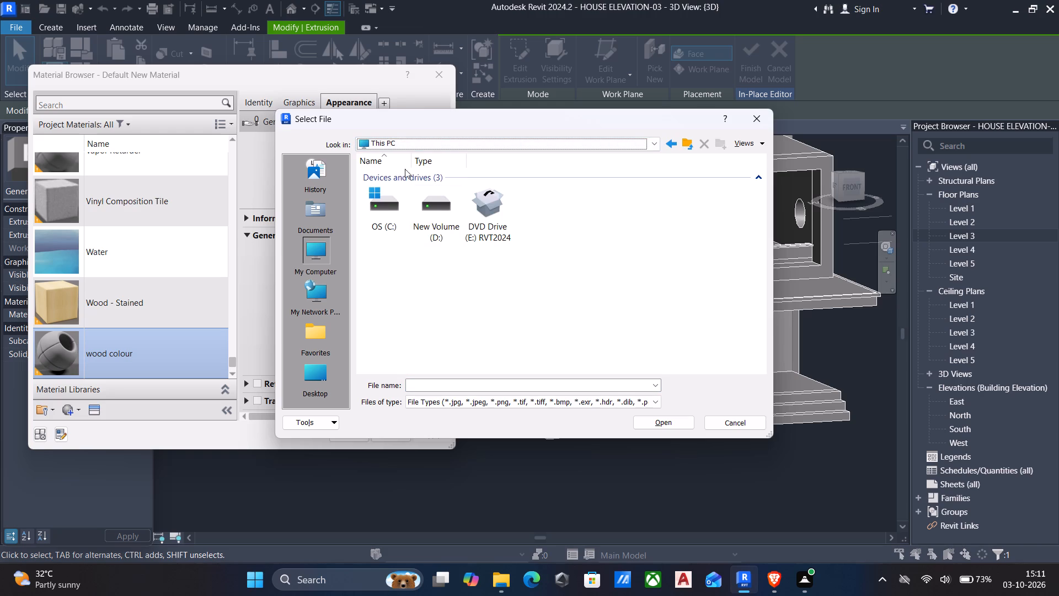
pyautogui.doubleClick(395, 203)
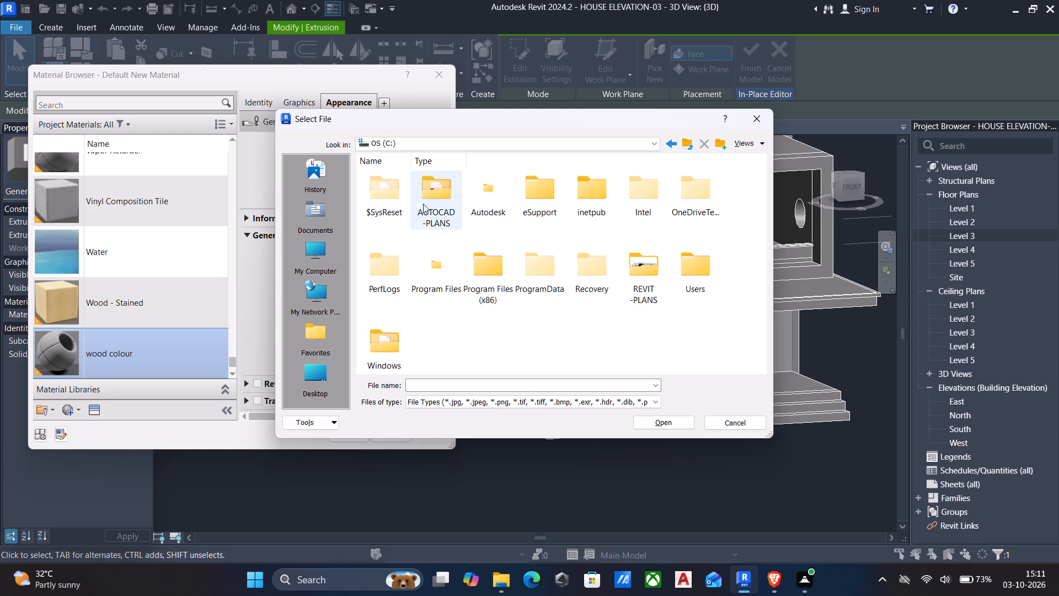
pyautogui.doubleClick(682, 267)
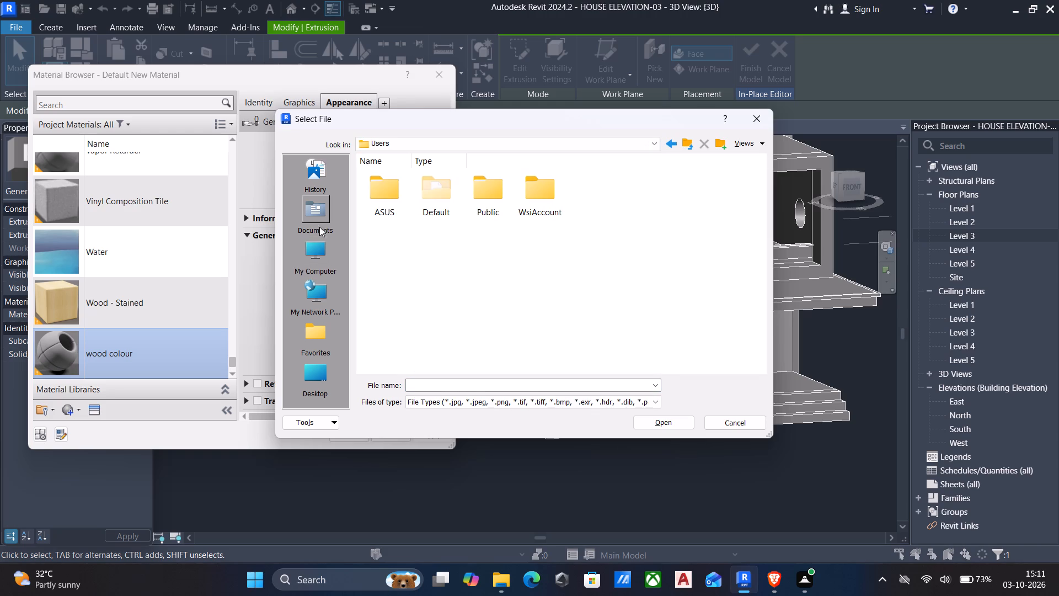
pyautogui.doubleClick(387, 200)
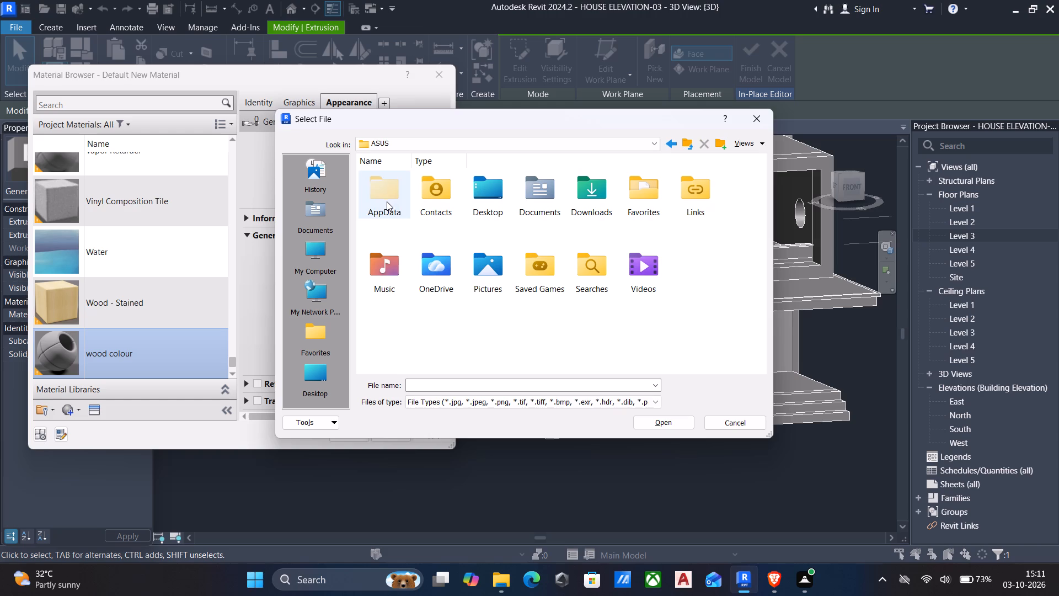
pyautogui.doubleClick(537, 204)
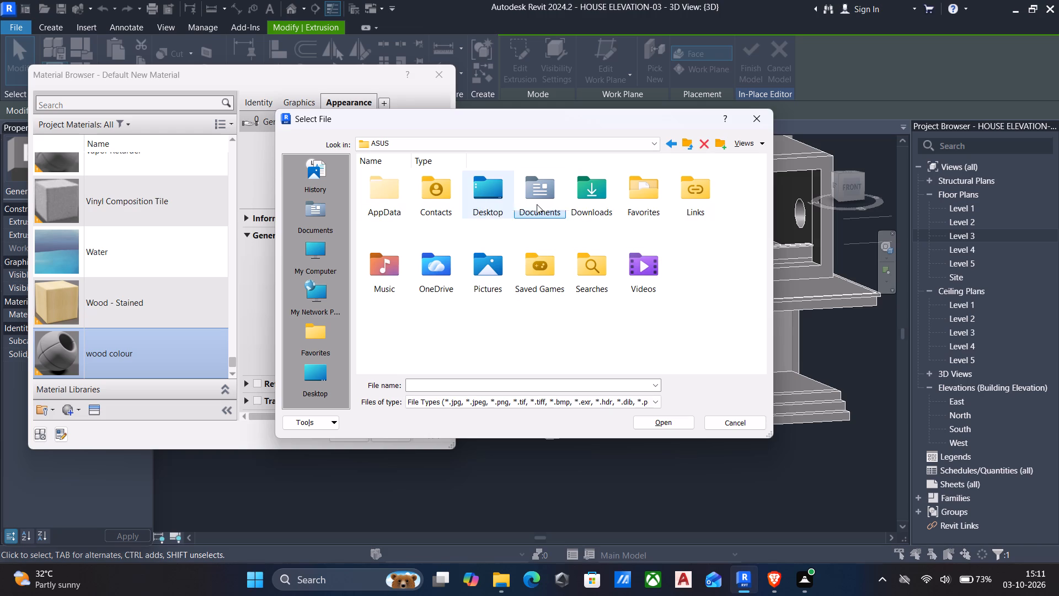
pyautogui.click(672, 151)
pyautogui.scroll(-1, 671, 151)
pyautogui.doubleClick(592, 198)
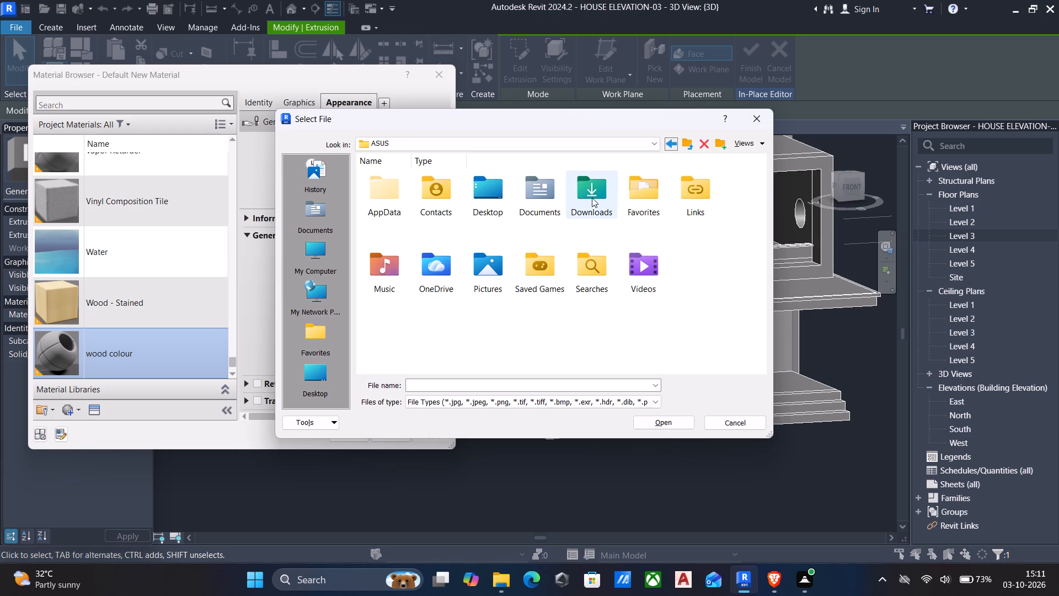
pyautogui.doubleClick(384, 184)
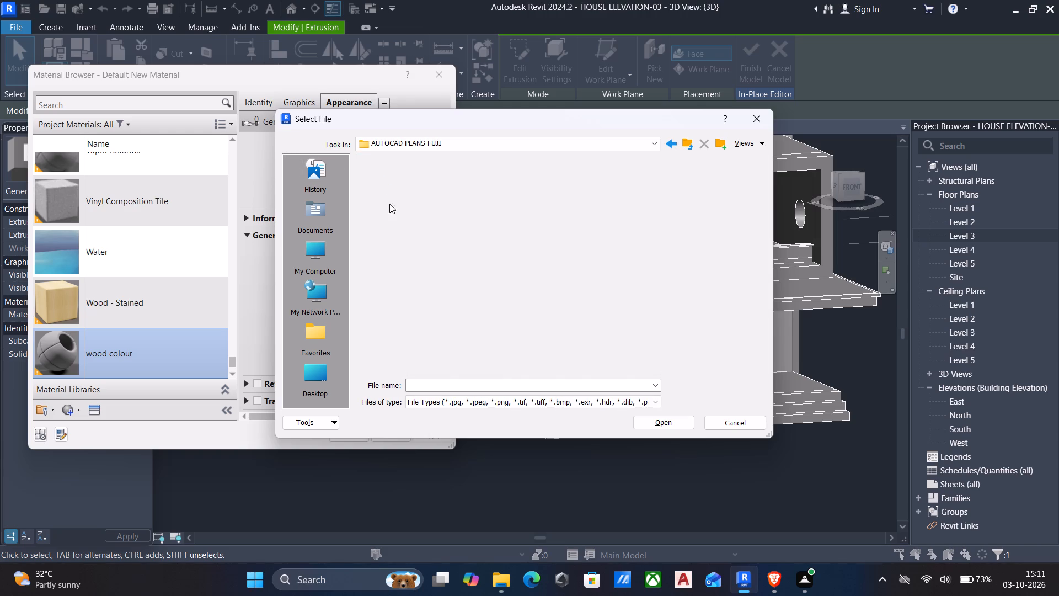
pyautogui.scroll(-3, 537, 270)
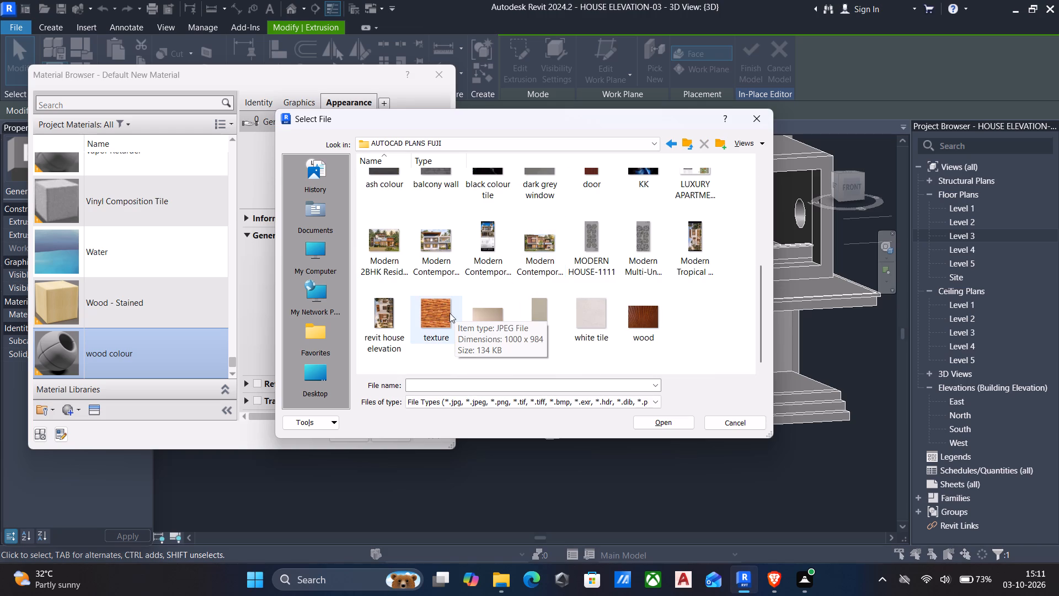
pyautogui.click(435, 316)
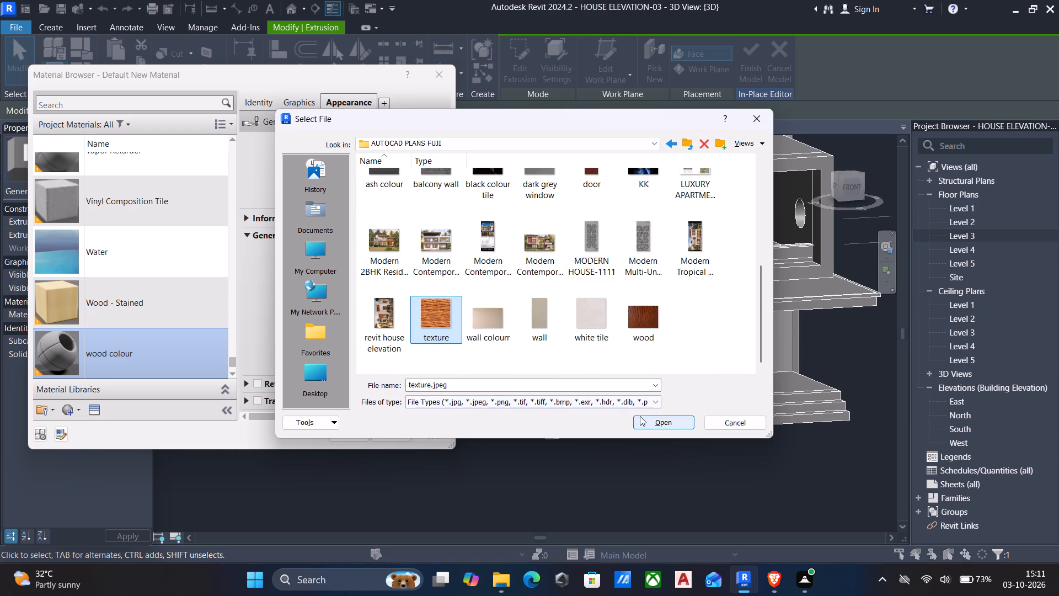
pyautogui.click(640, 418)
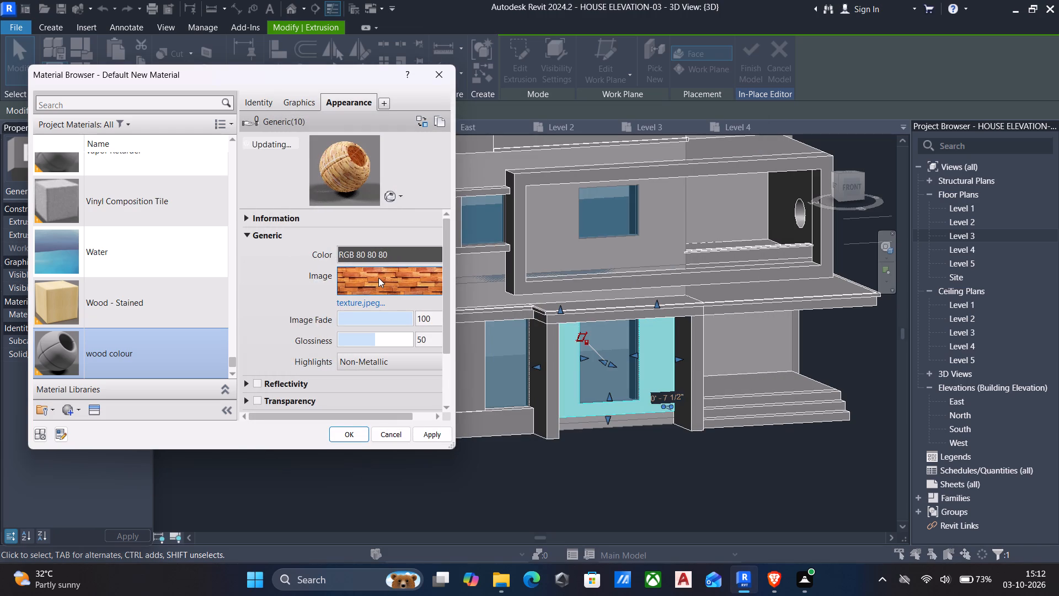
# Set the texture's sample size to 10'-0" and assign the wood colour material to the selected window-surround panel.
pyautogui.click(378, 278)
pyautogui.moveTo(245, 311); pyautogui.dragTo(248, 335)
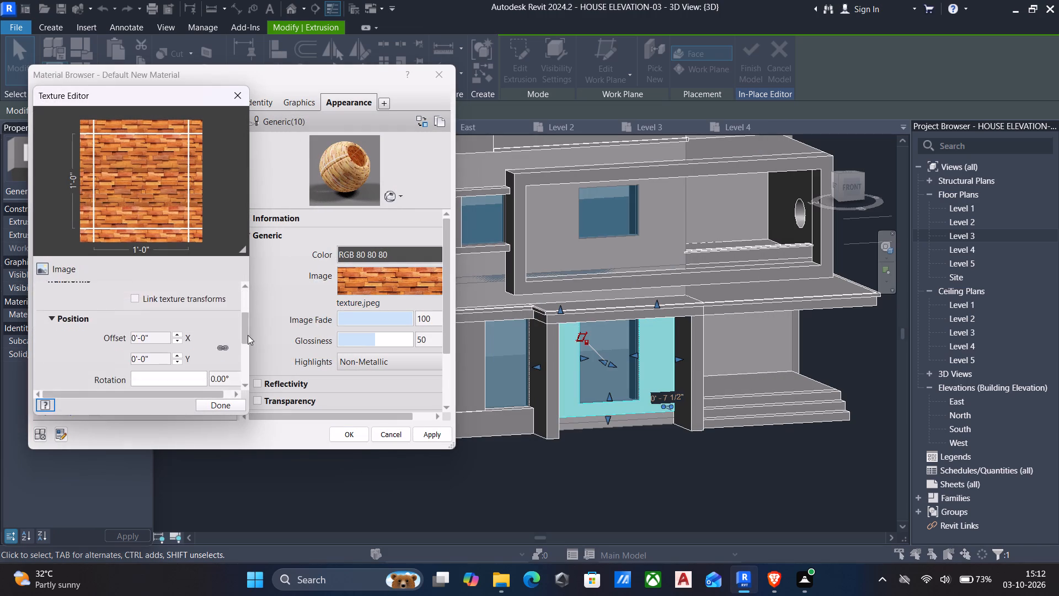
pyautogui.moveTo(248, 335); pyautogui.dragTo(245, 368)
pyautogui.click(163, 302)
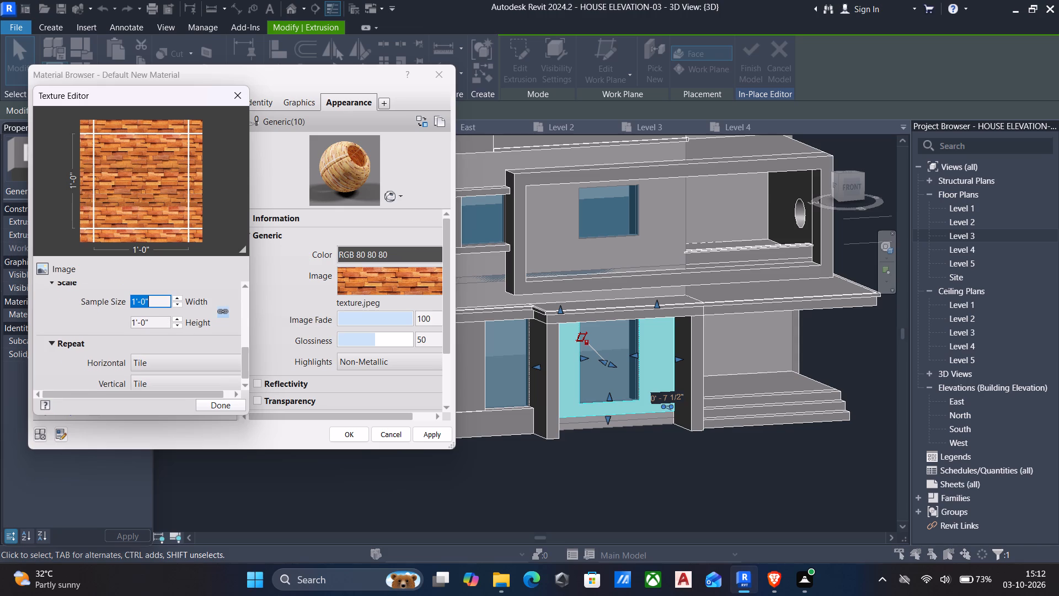
pyautogui.write('10')
pyautogui.press("'")
pyautogui.press('Return')
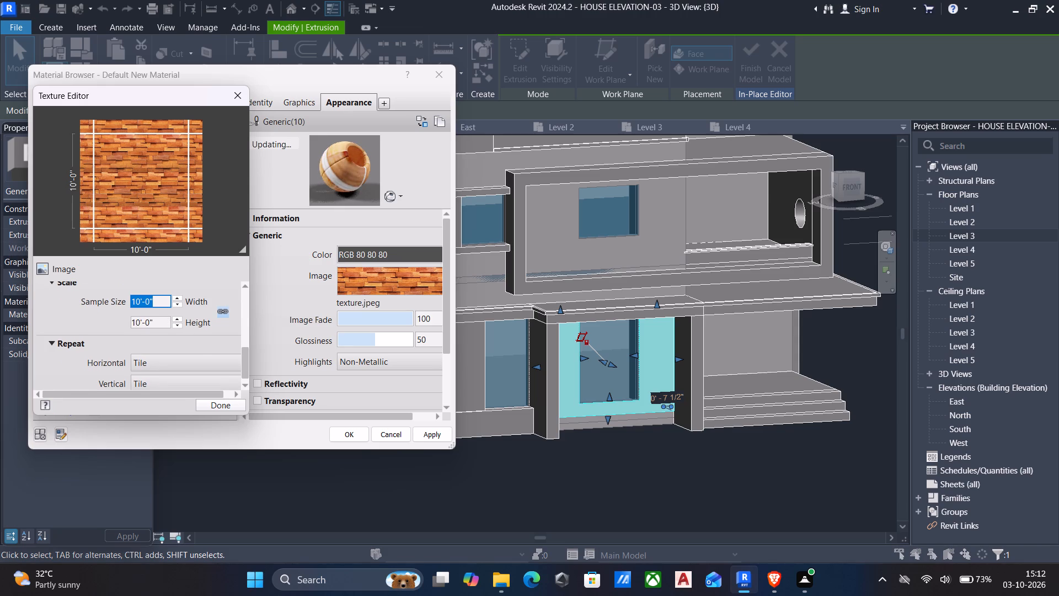
pyautogui.click(430, 434)
pyautogui.click(338, 432)
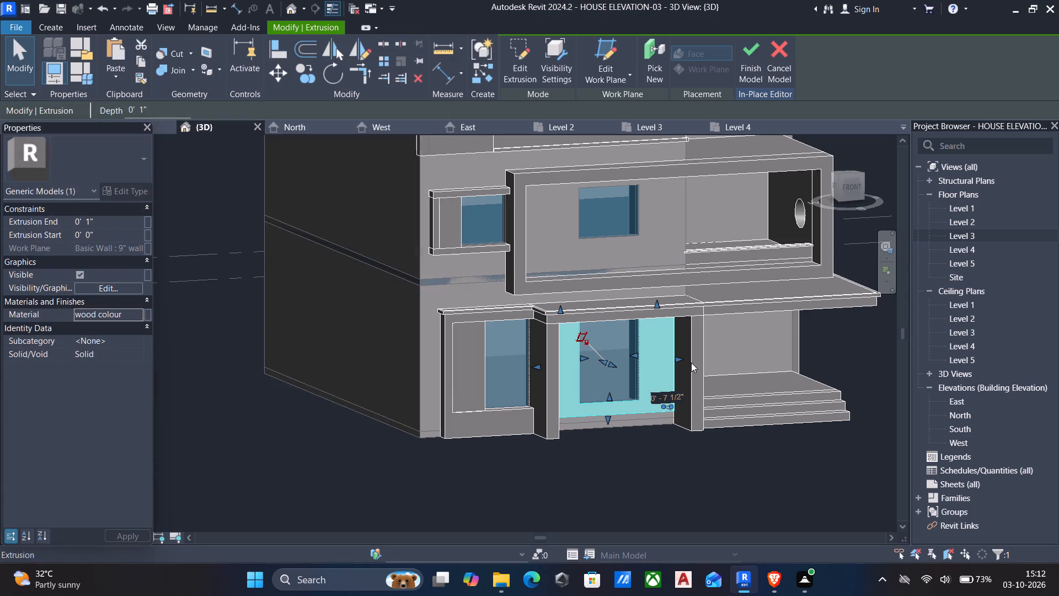
# Deselect the panel and finish the in-place edit of the facade model.
pyautogui.press('Escape')
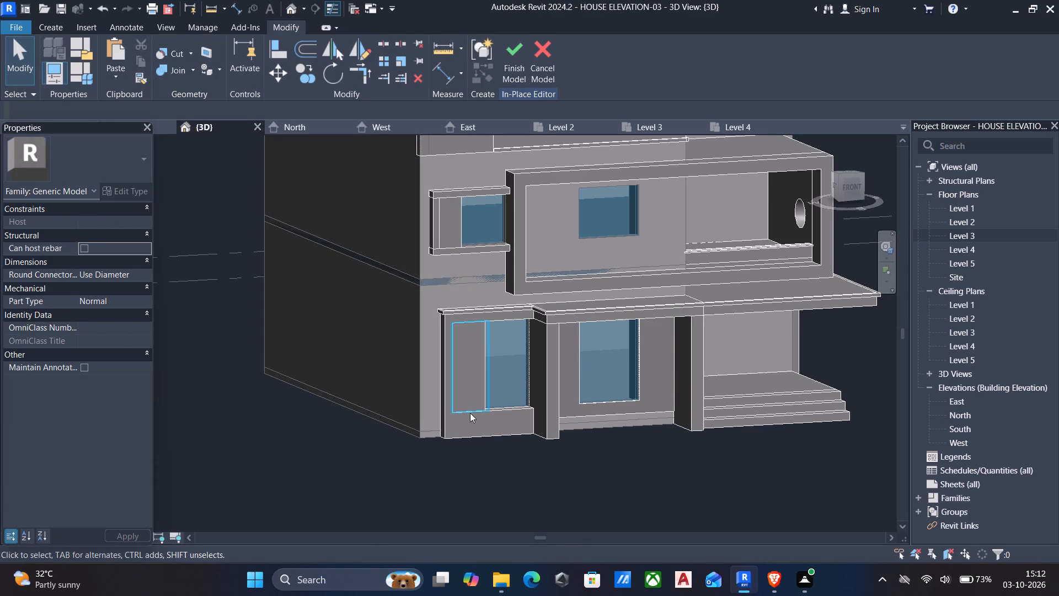
pyautogui.click(507, 55)
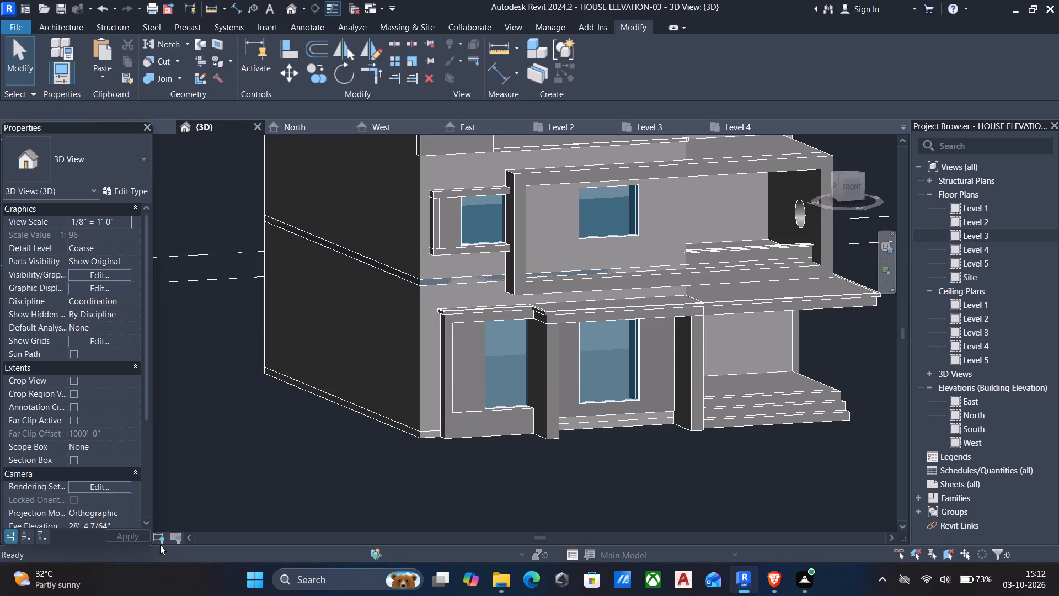
pyautogui.click(189, 539)
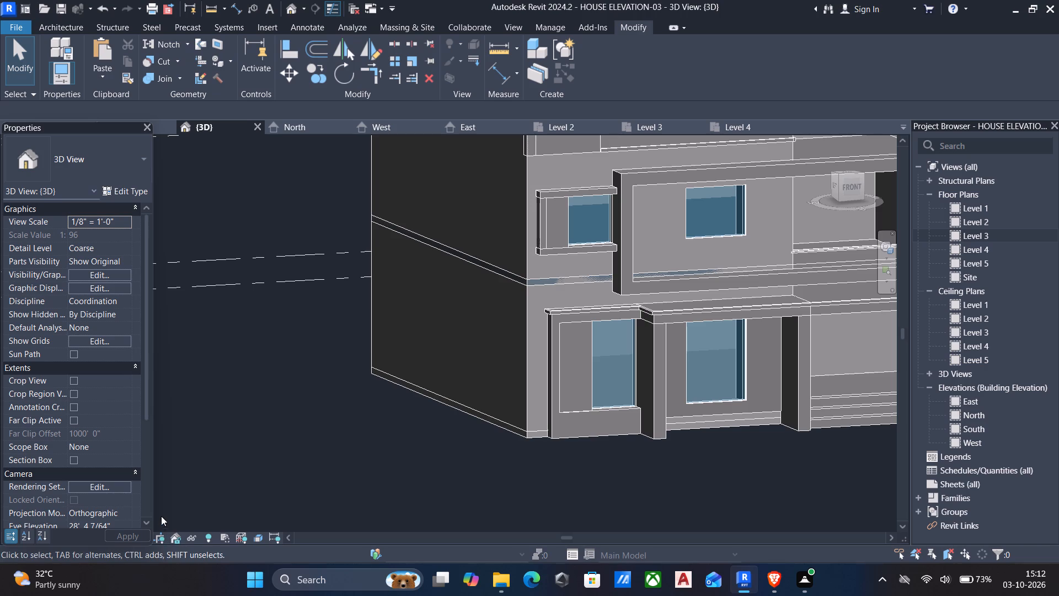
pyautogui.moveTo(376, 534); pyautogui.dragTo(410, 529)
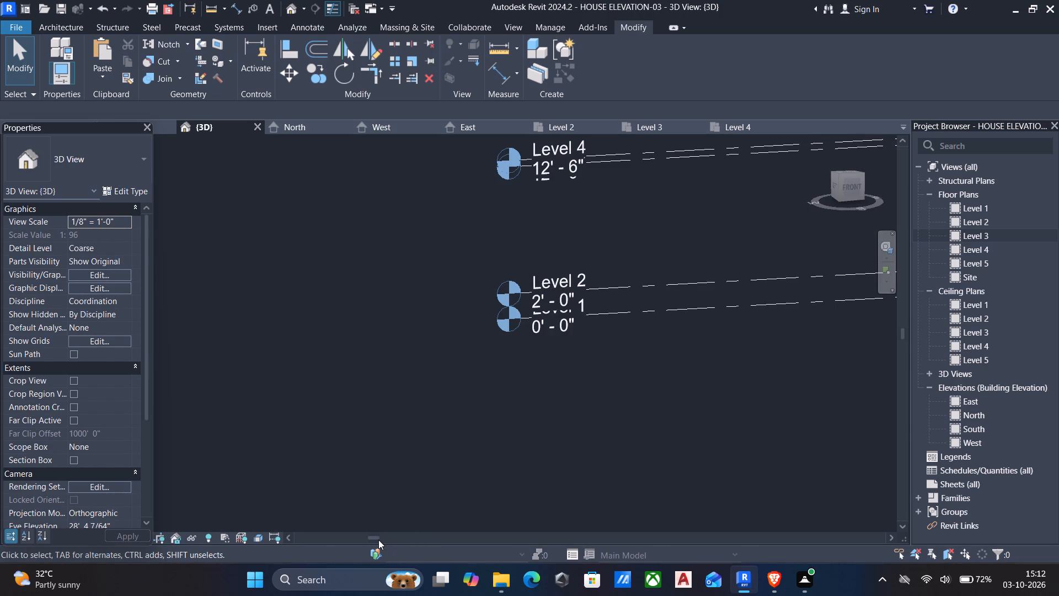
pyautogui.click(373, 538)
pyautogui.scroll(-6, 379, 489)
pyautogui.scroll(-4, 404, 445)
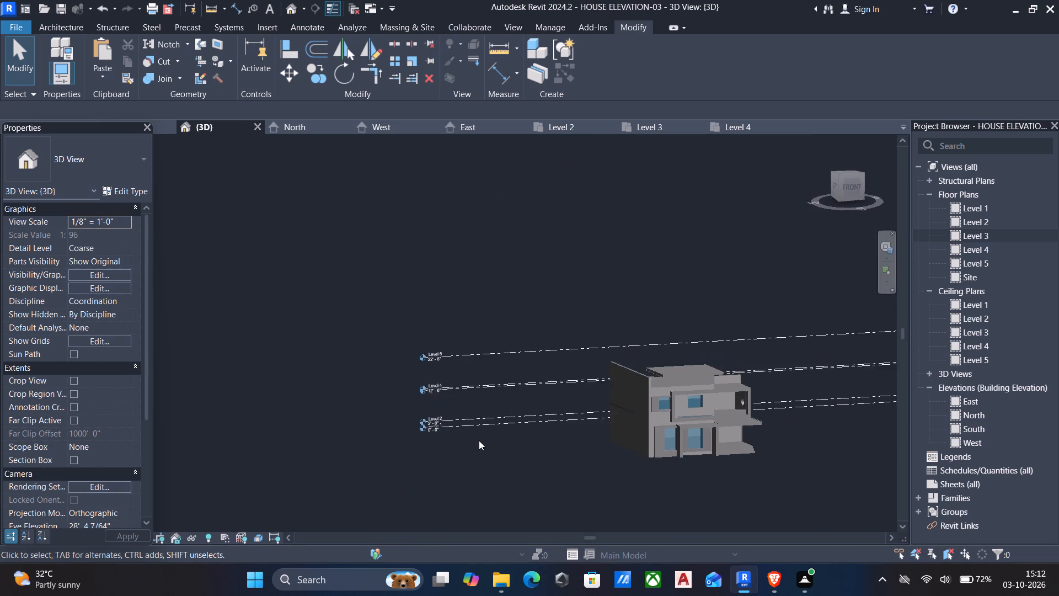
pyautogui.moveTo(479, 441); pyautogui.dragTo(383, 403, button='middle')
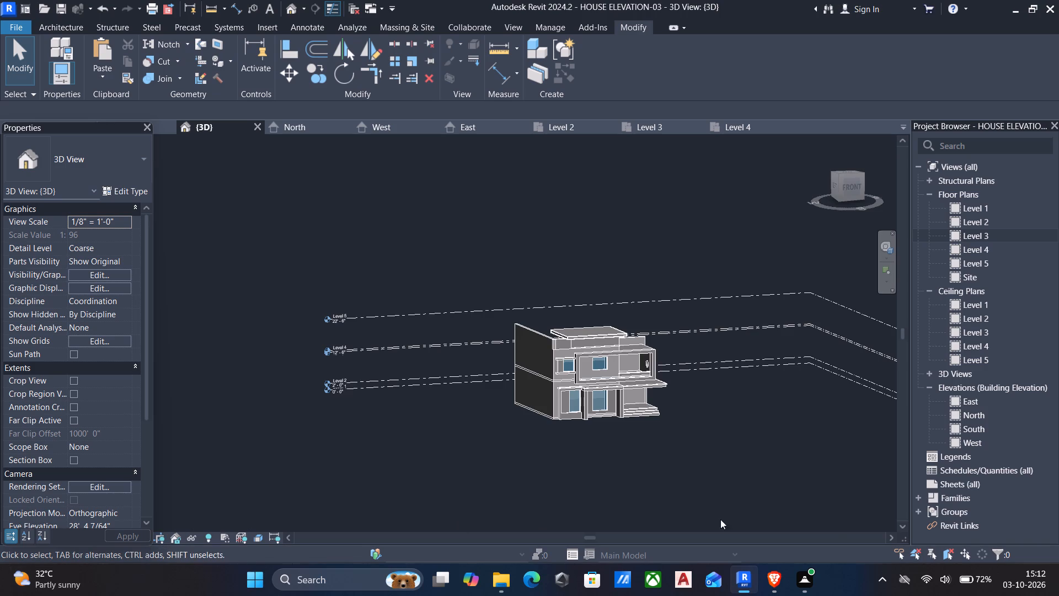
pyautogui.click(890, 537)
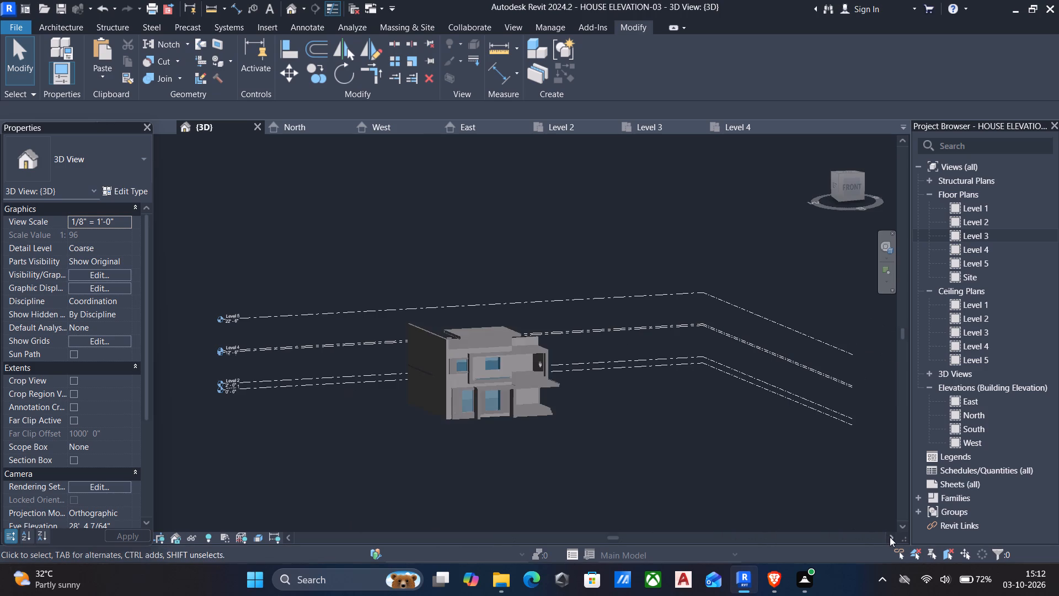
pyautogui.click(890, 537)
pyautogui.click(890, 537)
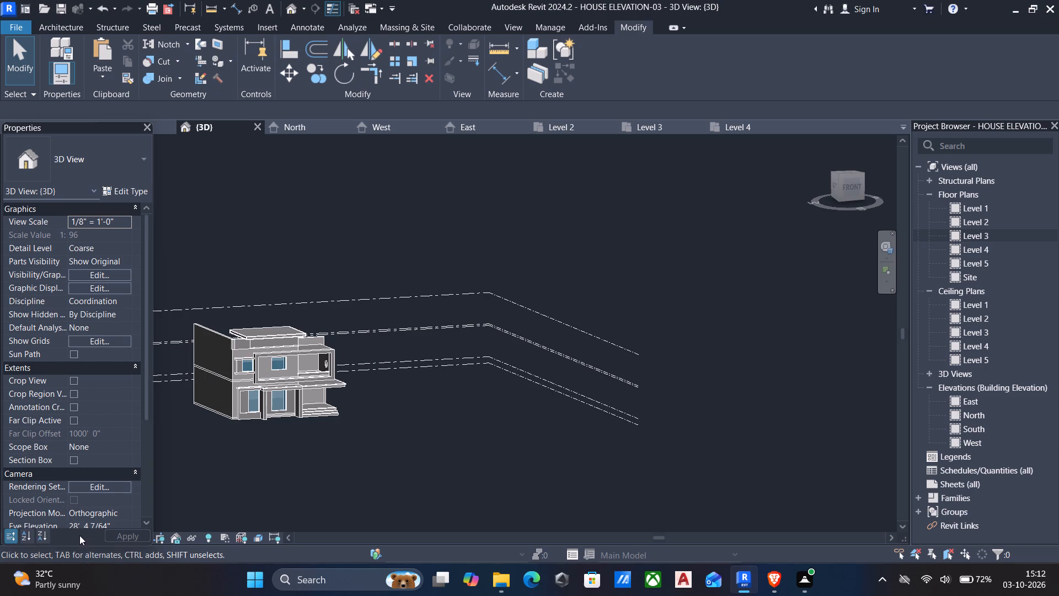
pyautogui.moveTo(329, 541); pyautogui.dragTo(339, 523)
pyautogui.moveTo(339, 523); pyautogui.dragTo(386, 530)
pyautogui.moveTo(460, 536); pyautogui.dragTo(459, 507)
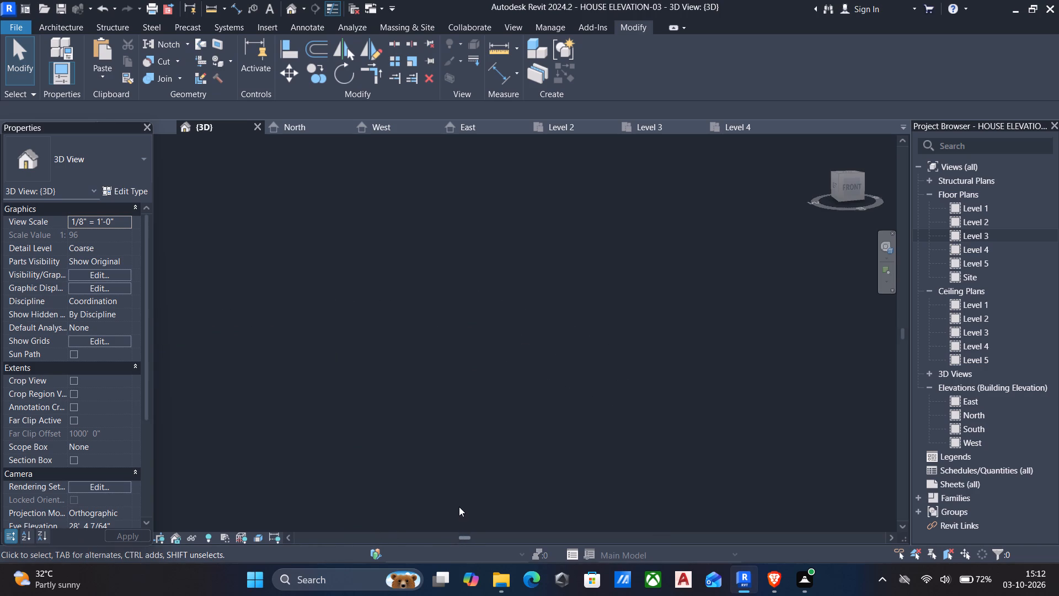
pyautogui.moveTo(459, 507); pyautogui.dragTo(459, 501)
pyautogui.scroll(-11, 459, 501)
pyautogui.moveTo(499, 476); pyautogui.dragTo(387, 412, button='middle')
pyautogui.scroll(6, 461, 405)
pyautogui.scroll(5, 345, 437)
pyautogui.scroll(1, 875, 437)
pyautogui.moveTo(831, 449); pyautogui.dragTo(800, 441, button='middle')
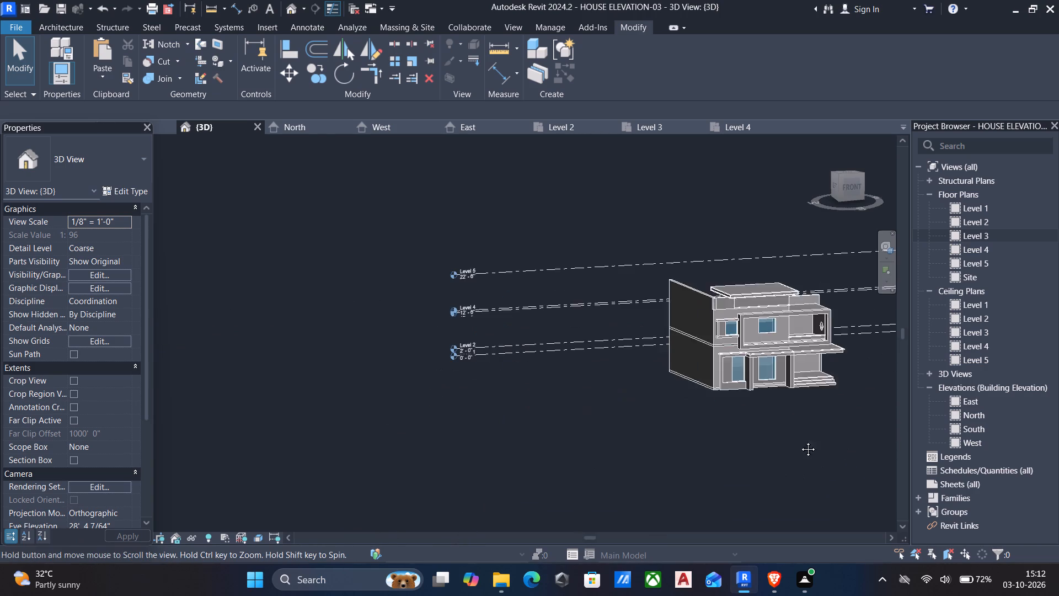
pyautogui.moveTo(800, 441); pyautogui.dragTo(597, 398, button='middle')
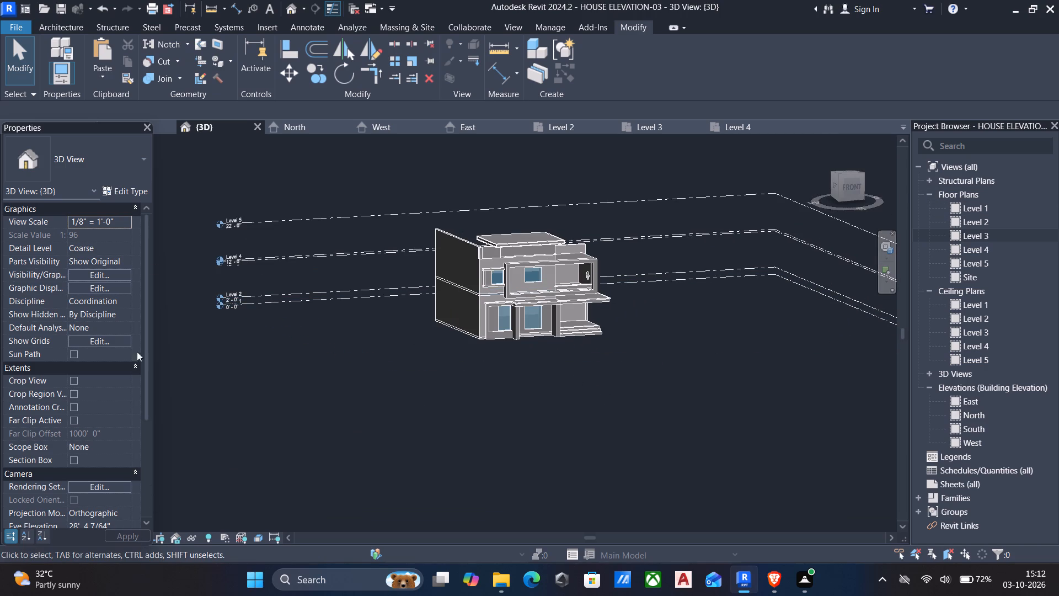
# Move the floating Properties palette clear of the view control bar and dock it above the drawing area.
pyautogui.moveTo(102, 131); pyautogui.dragTo(199, 167)
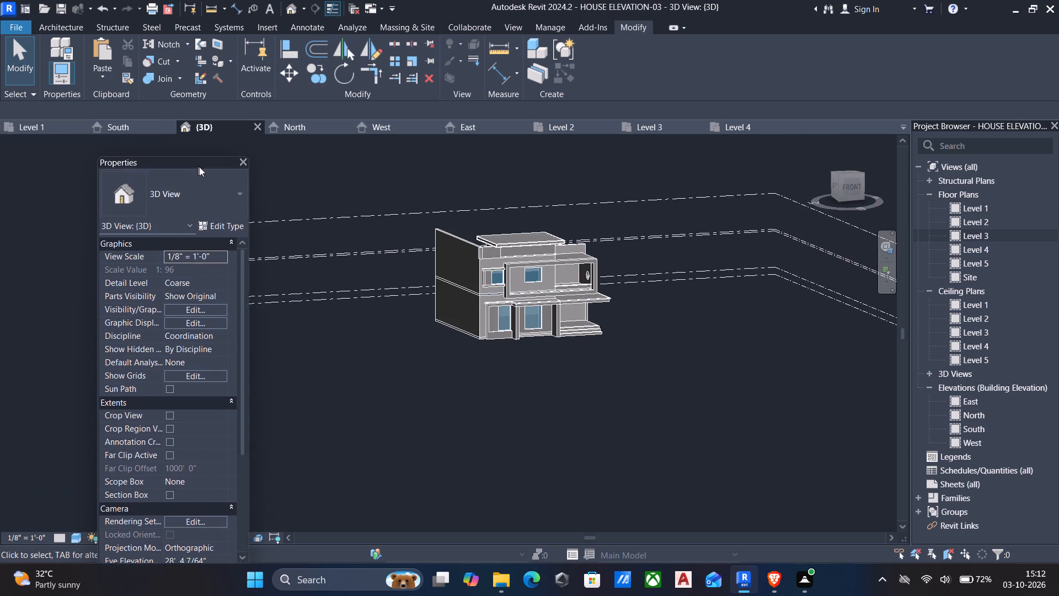
pyautogui.moveTo(199, 167); pyautogui.dragTo(136, 88)
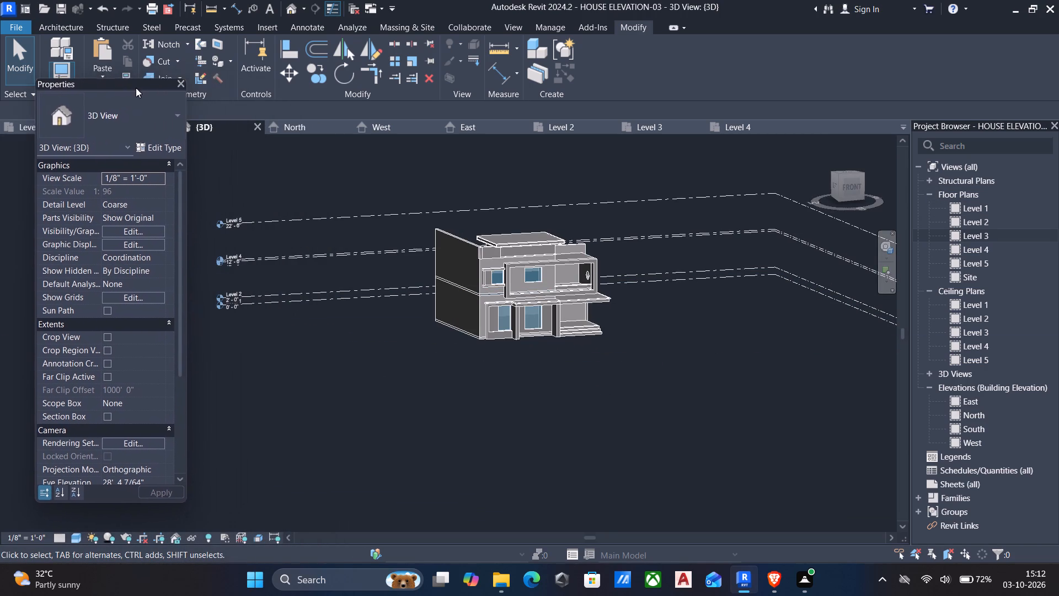
pyautogui.moveTo(136, 88); pyautogui.dragTo(86, 115)
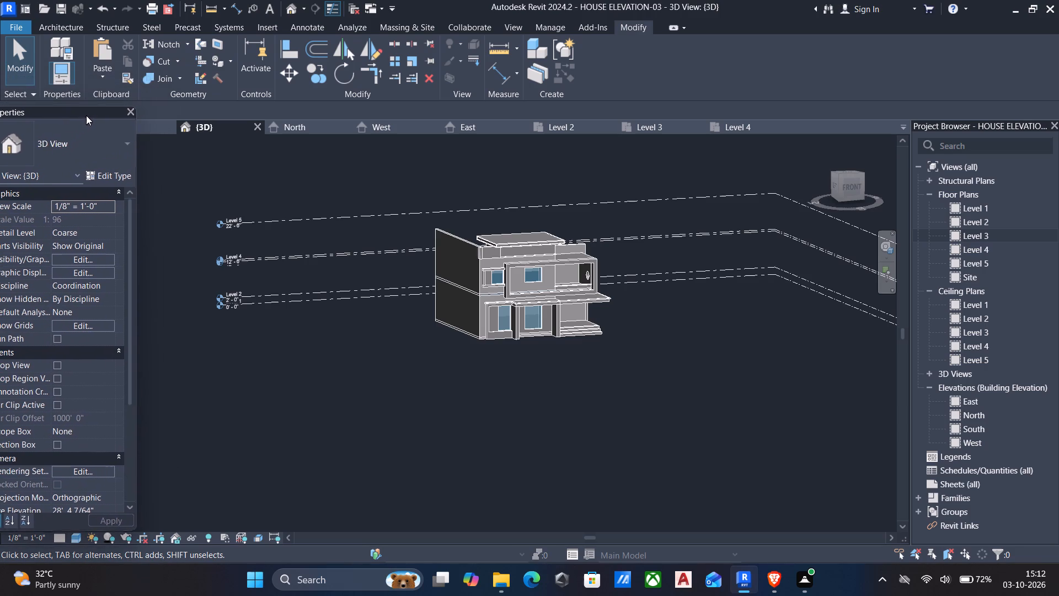
pyautogui.moveTo(86, 115); pyautogui.dragTo(97, 123)
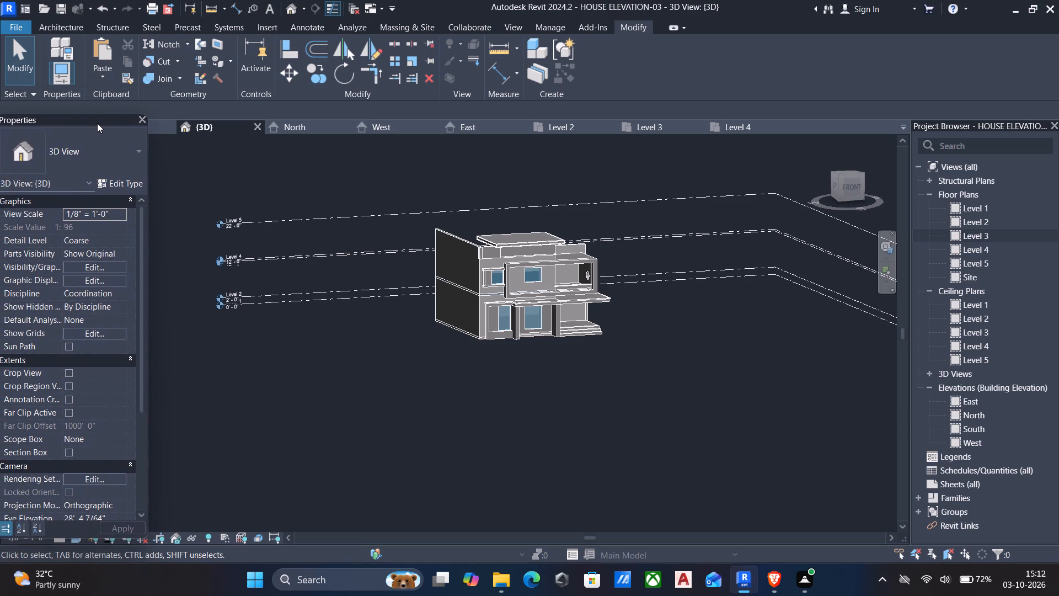
pyautogui.moveTo(97, 123); pyautogui.dragTo(69, 126)
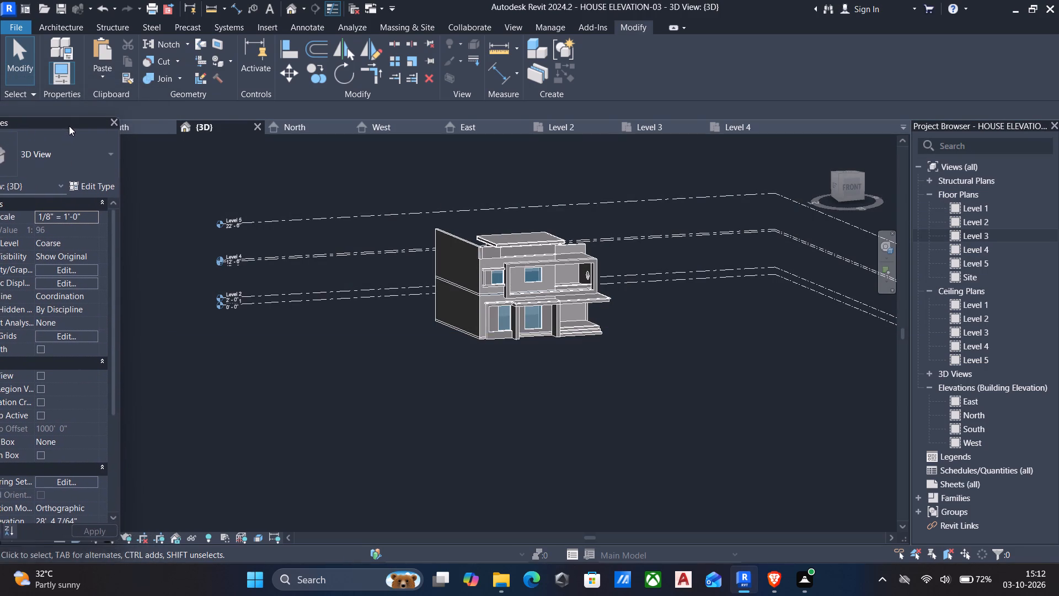
pyautogui.moveTo(69, 126); pyautogui.dragTo(196, 152)
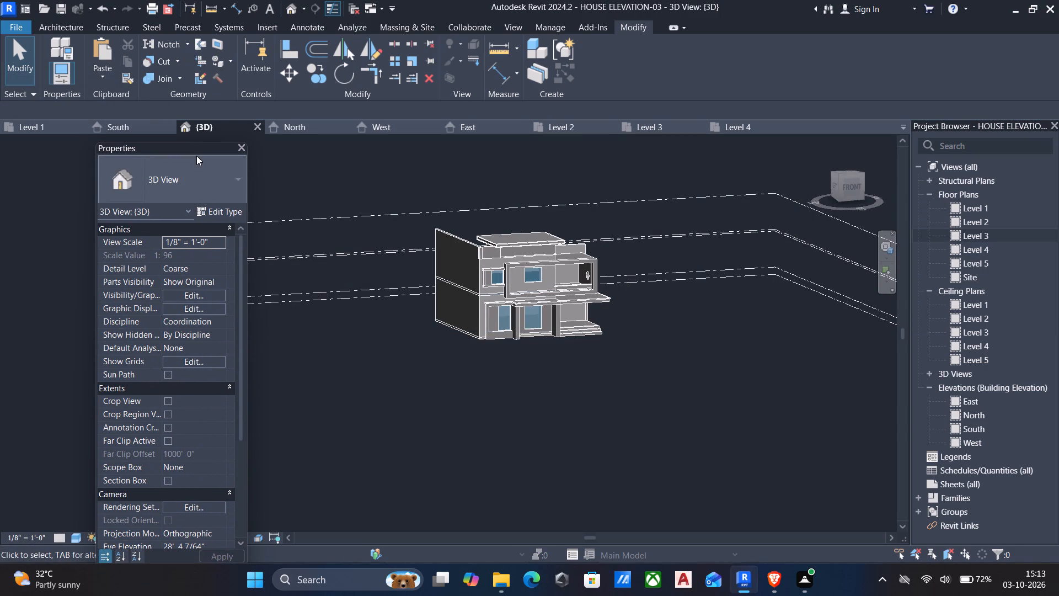
pyautogui.moveTo(192, 147); pyautogui.dragTo(28, 121)
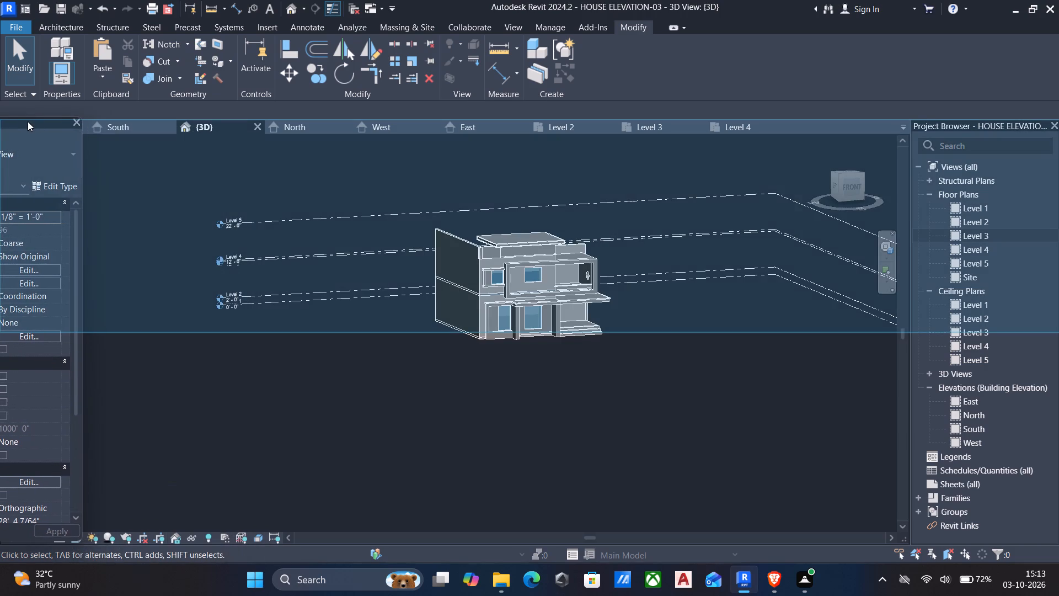
pyautogui.moveTo(28, 121); pyautogui.dragTo(0, 129)
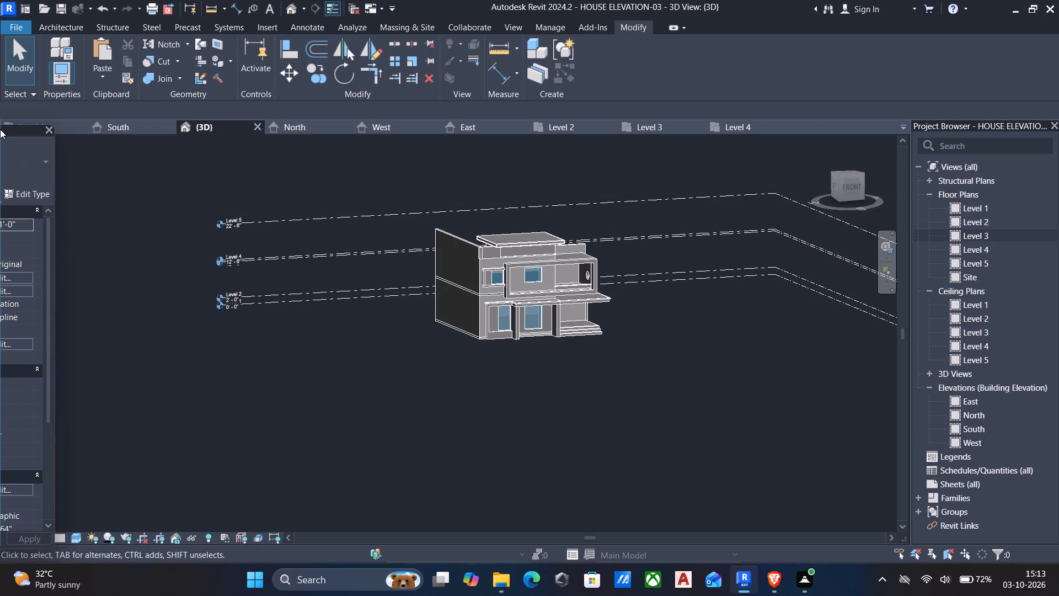
pyautogui.moveTo(0, 129); pyautogui.dragTo(111, 460)
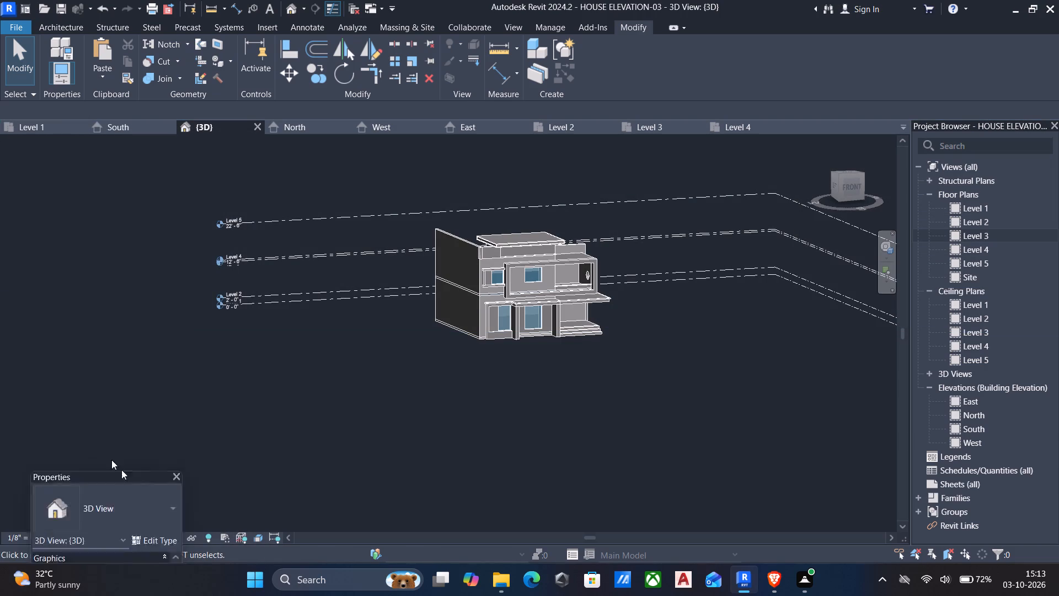
pyautogui.moveTo(111, 460); pyautogui.dragTo(0, 98)
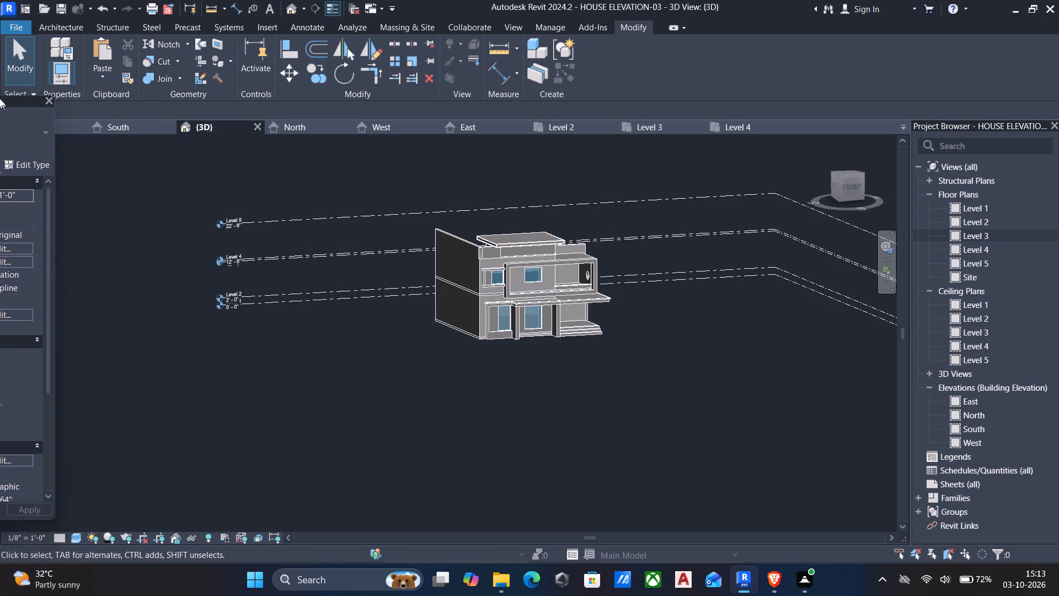
pyautogui.moveTo(0, 98); pyautogui.dragTo(44, 125)
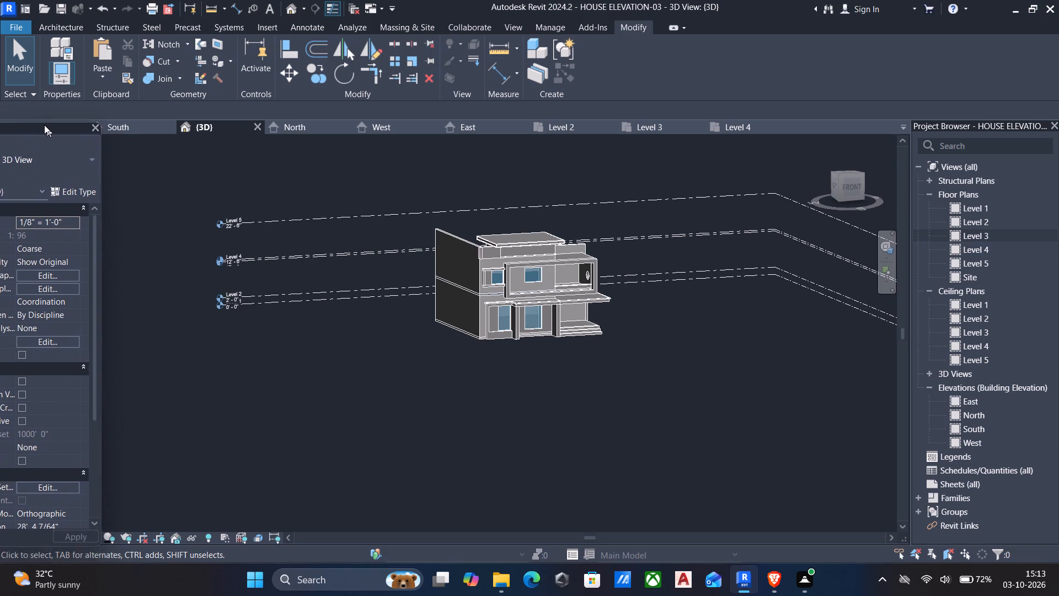
pyautogui.moveTo(44, 125); pyautogui.dragTo(0, 51)
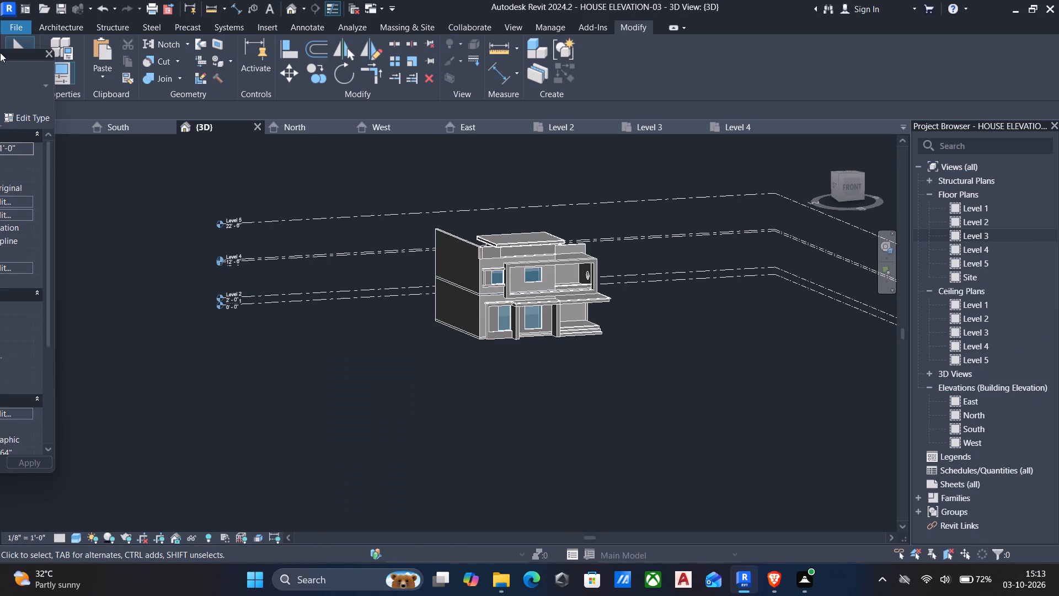
pyautogui.moveTo(0, 51); pyautogui.dragTo(48, 212)
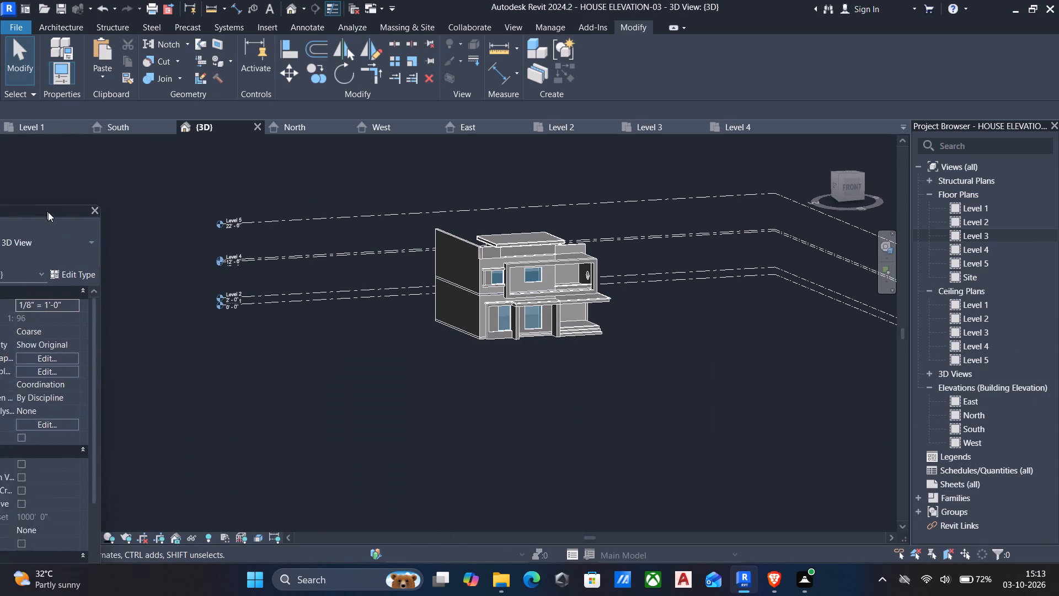
pyautogui.moveTo(48, 212); pyautogui.dragTo(50, 180)
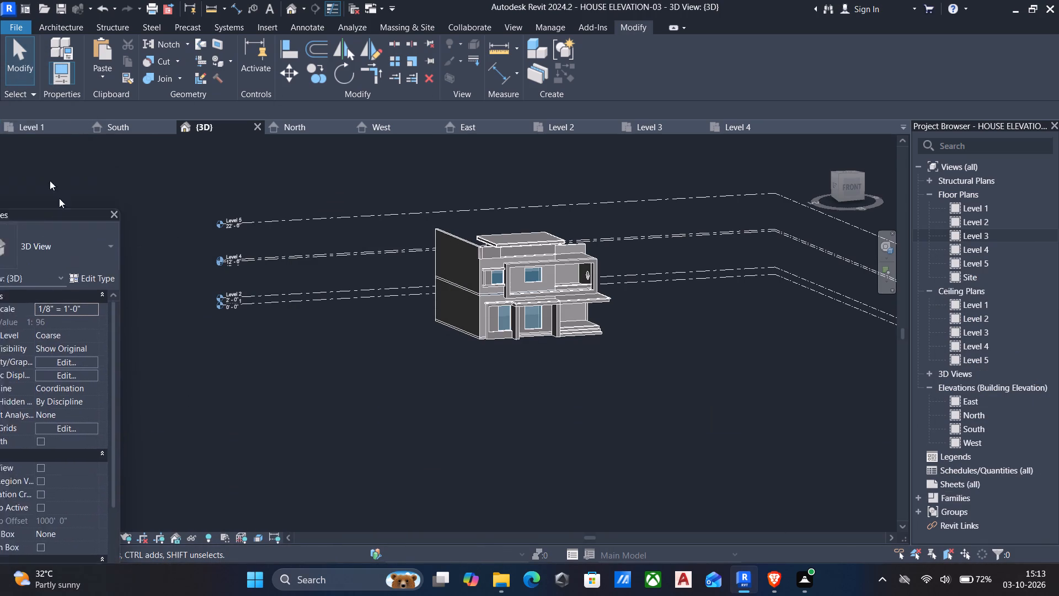
pyautogui.moveTo(50, 180); pyautogui.dragTo(22, 124)
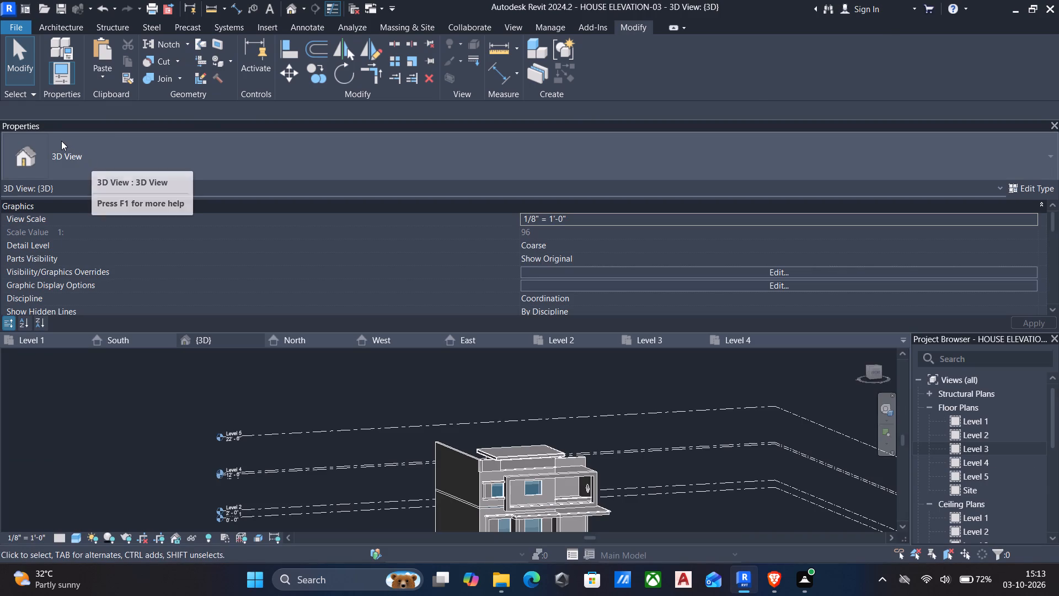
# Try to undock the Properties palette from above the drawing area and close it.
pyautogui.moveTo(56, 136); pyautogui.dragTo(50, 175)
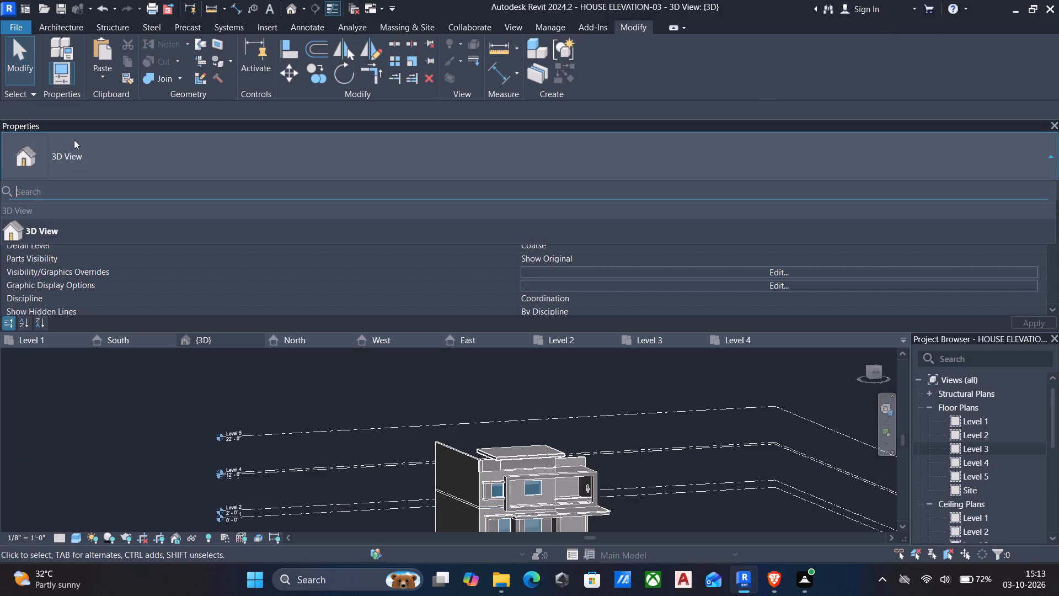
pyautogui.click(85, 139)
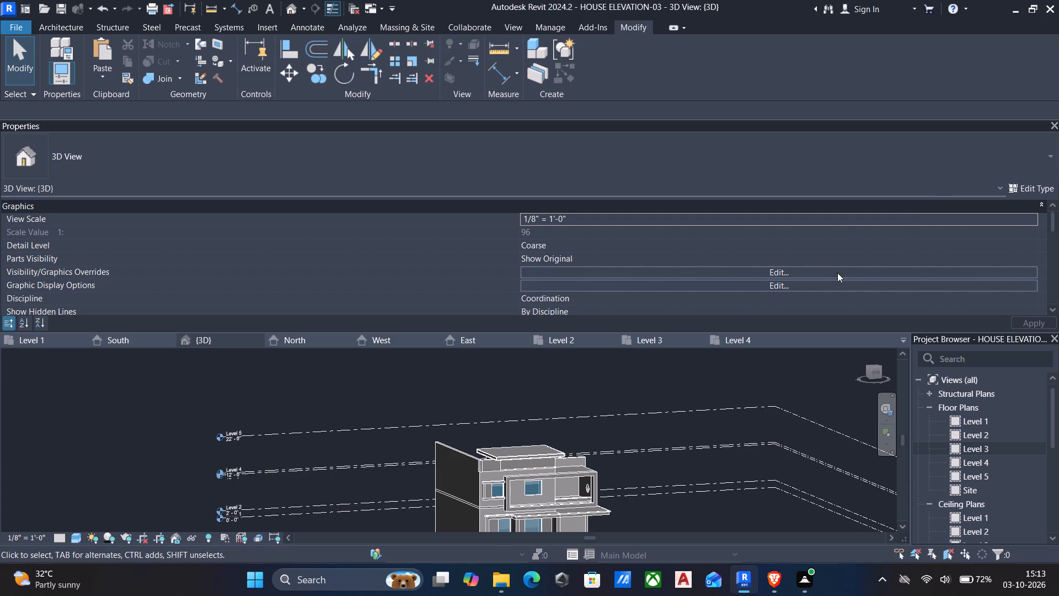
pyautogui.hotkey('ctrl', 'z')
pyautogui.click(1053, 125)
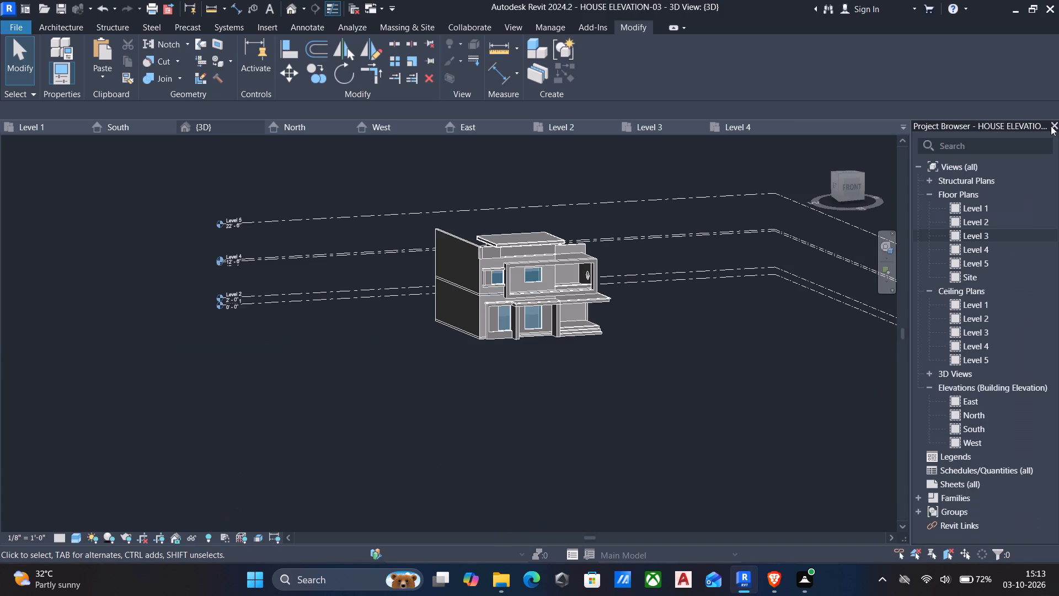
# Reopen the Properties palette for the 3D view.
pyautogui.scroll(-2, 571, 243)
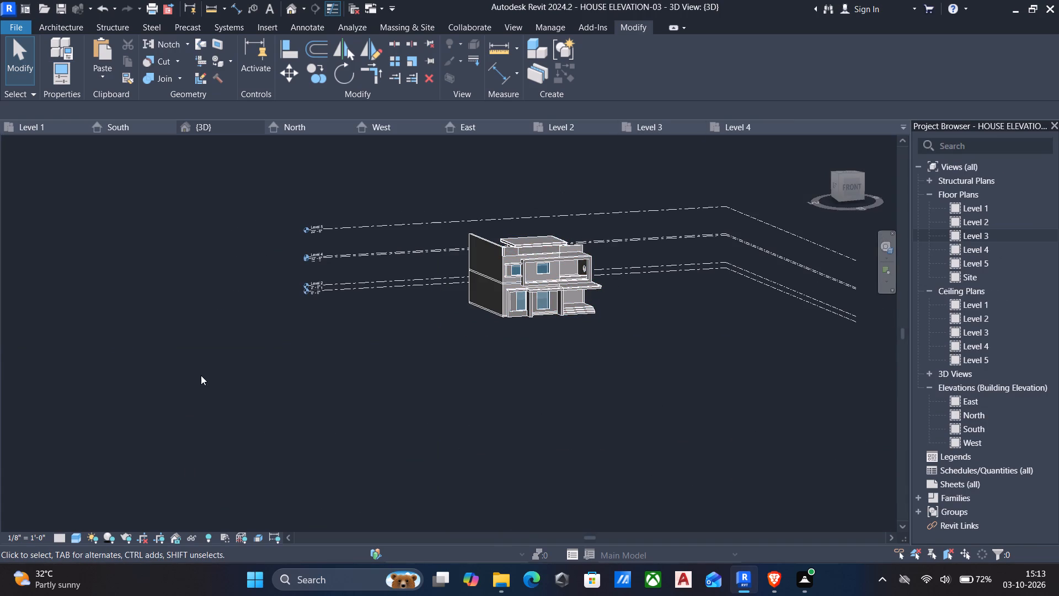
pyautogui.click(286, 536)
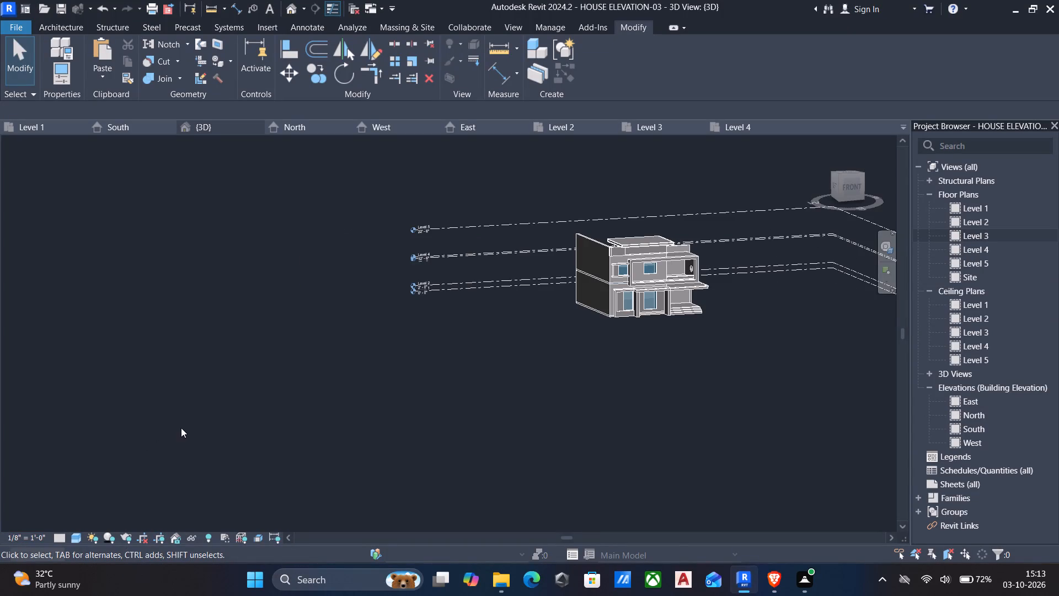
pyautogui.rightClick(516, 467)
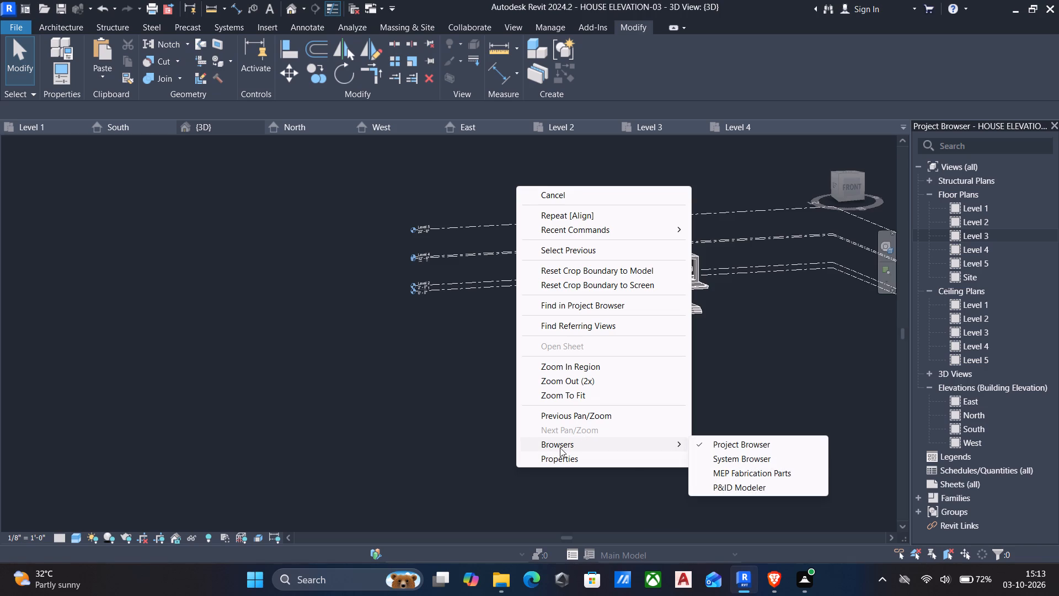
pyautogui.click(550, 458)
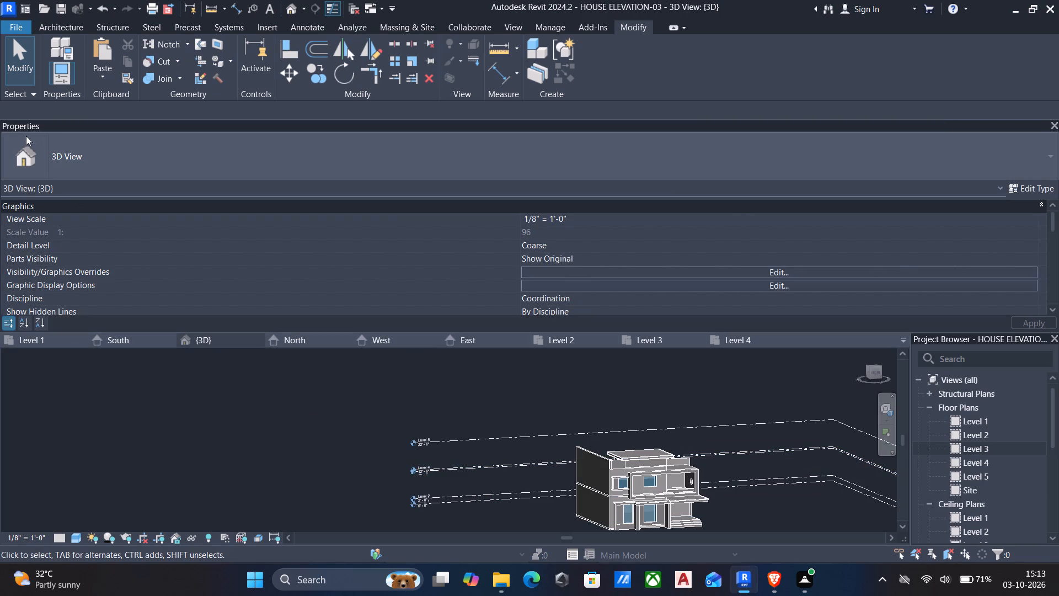
# Undock the Properties palette from above the drawing area so that it floats over the 3D view.
pyautogui.moveTo(69, 132); pyautogui.dragTo(80, 186)
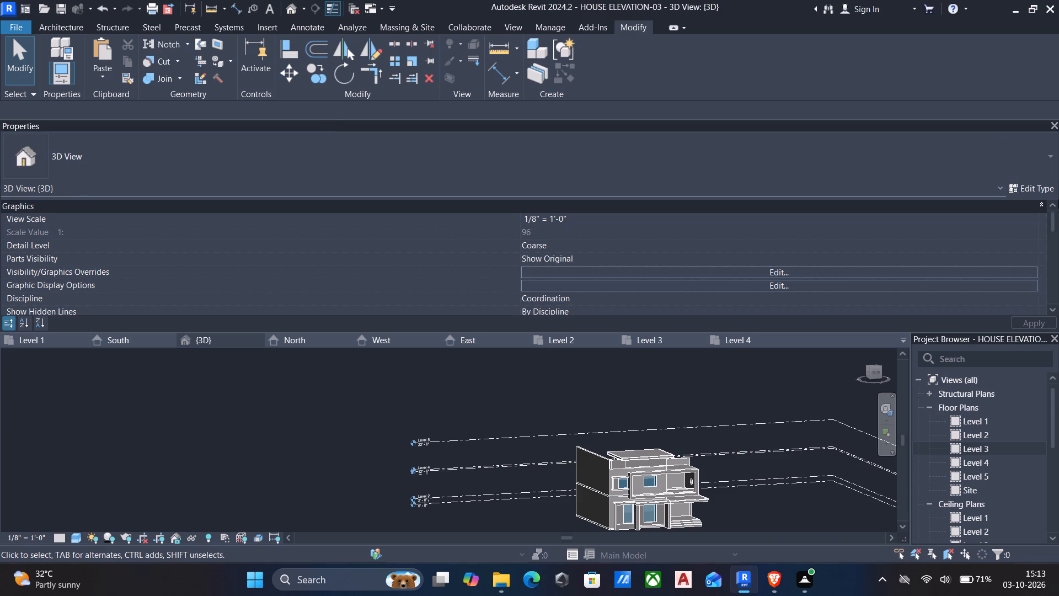
pyautogui.click(1051, 158)
pyautogui.click(1051, 158)
pyautogui.moveTo(87, 142); pyautogui.dragTo(94, 225)
pyautogui.moveTo(89, 159); pyautogui.dragTo(91, 213, button='right')
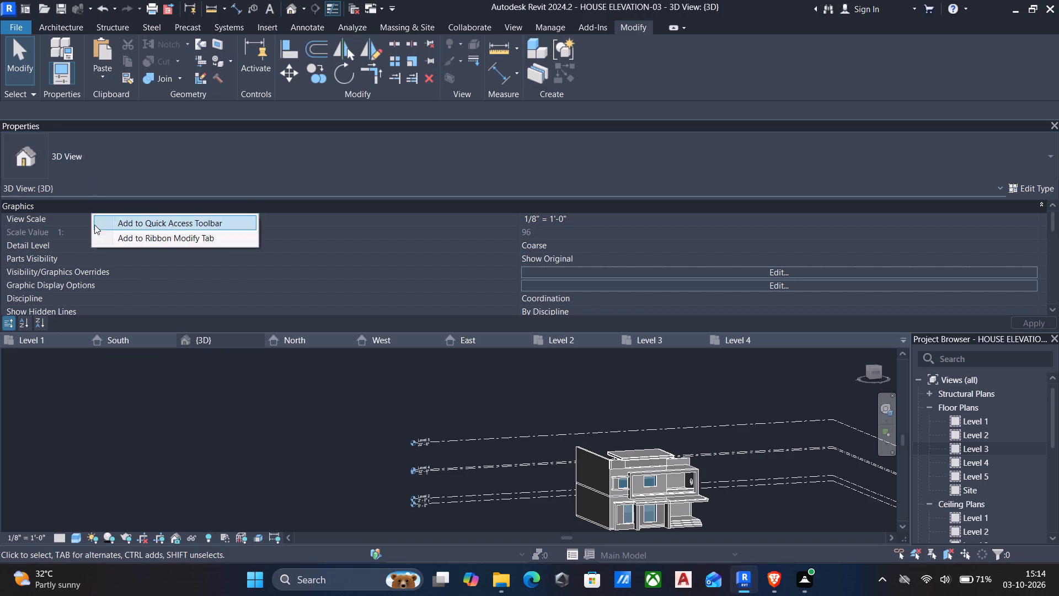
pyautogui.moveTo(94, 225); pyautogui.dragTo(97, 217)
pyautogui.press('Escape')
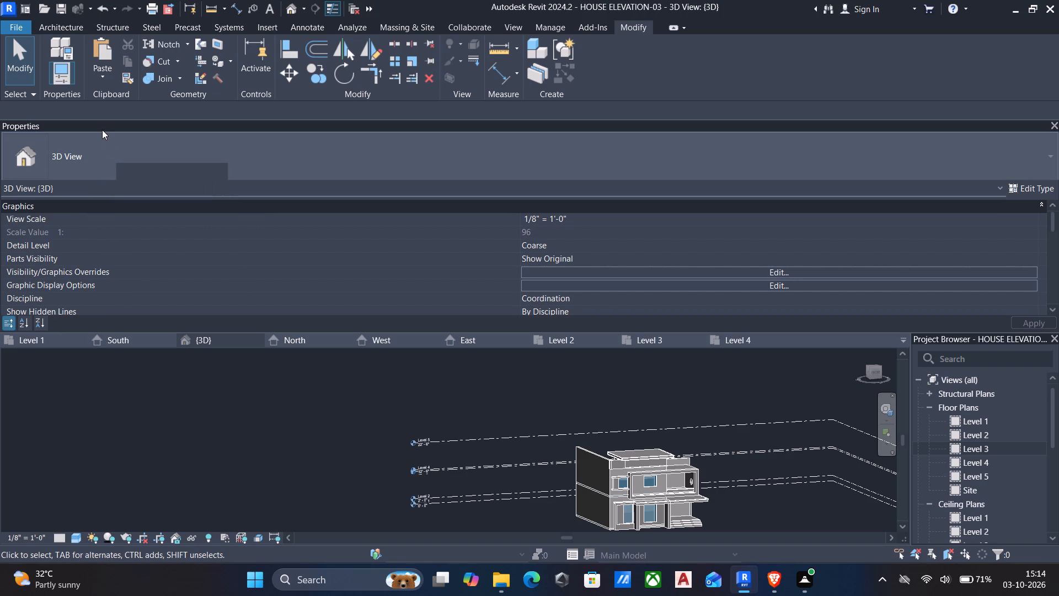
pyautogui.click(102, 130)
pyautogui.click(101, 148)
pyautogui.moveTo(101, 148); pyautogui.dragTo(109, 180)
pyautogui.rightClick(91, 148)
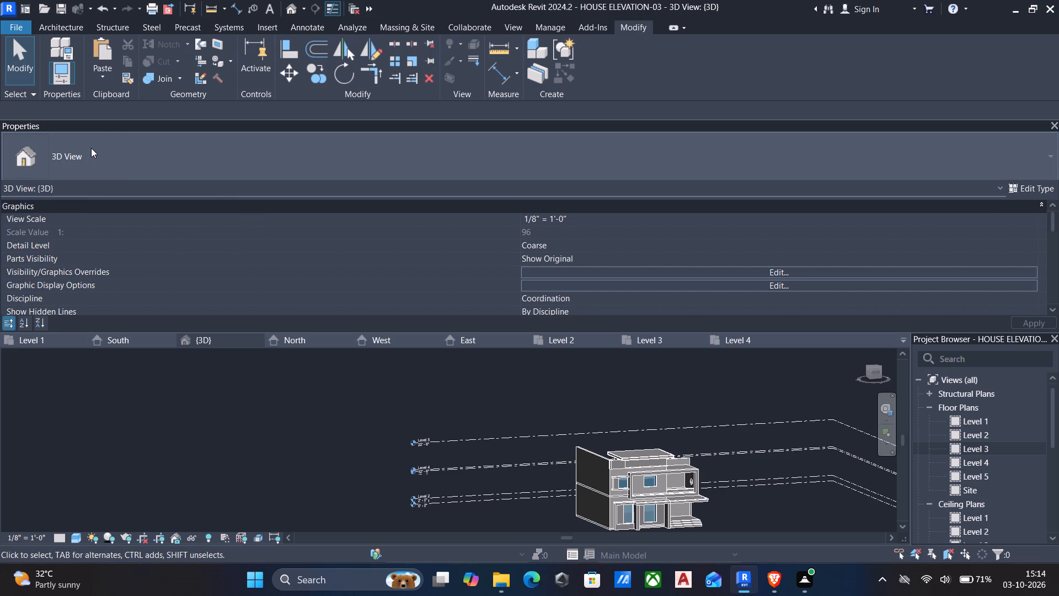
pyautogui.press('Escape')
pyautogui.click(48, 130)
pyautogui.doubleClick(101, 145)
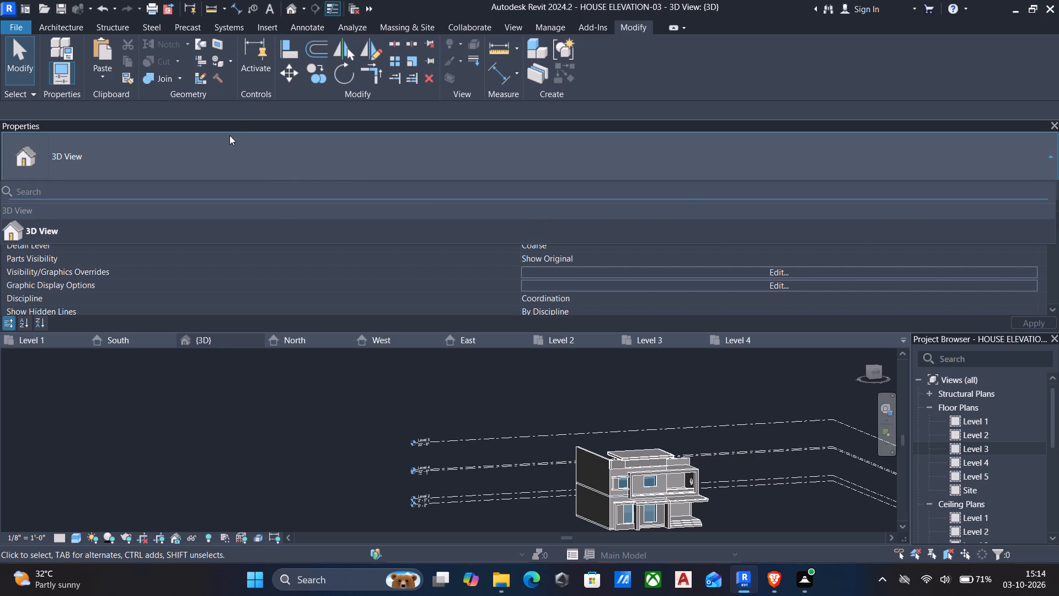
pyautogui.moveTo(224, 129); pyautogui.dragTo(209, 195)
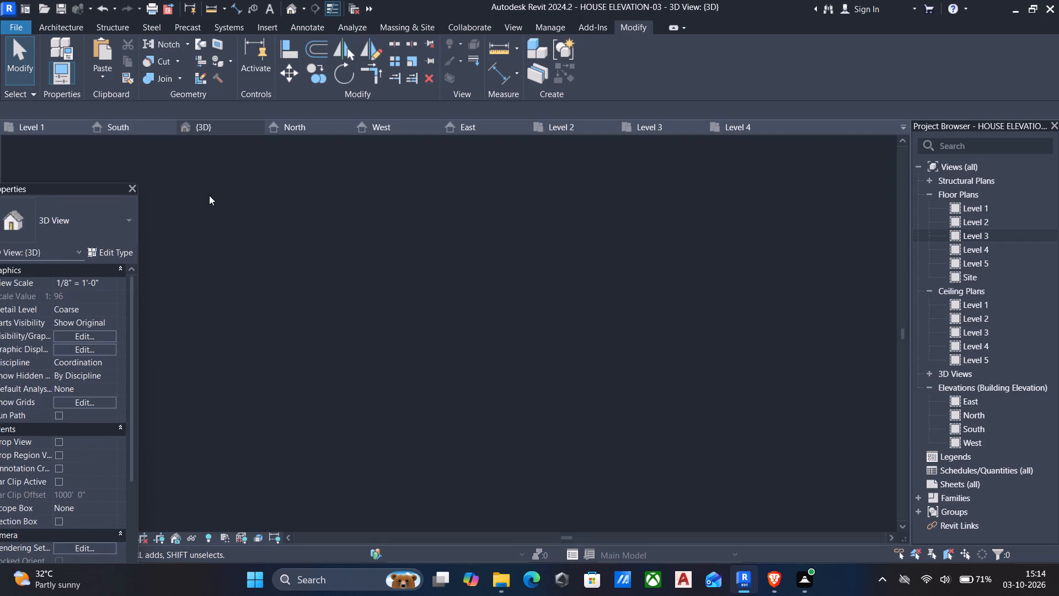
# Bring the floating Properties palette fully into the drawing area and shorten it to uncover the view control bar.
pyautogui.moveTo(209, 195); pyautogui.dragTo(196, 124)
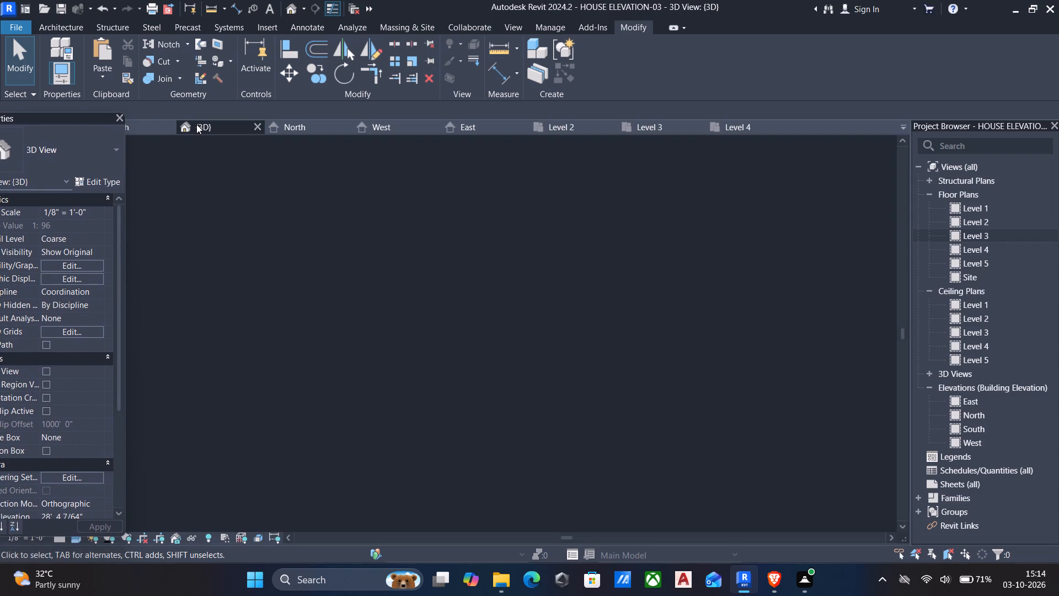
pyautogui.moveTo(196, 124); pyautogui.dragTo(151, 133)
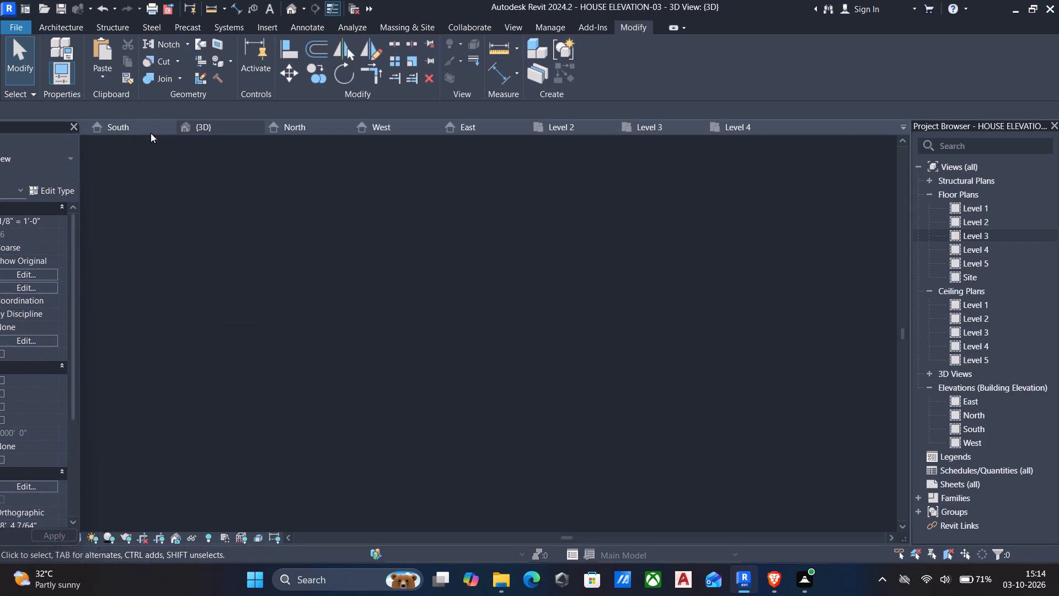
pyautogui.moveTo(151, 133); pyautogui.dragTo(248, 140)
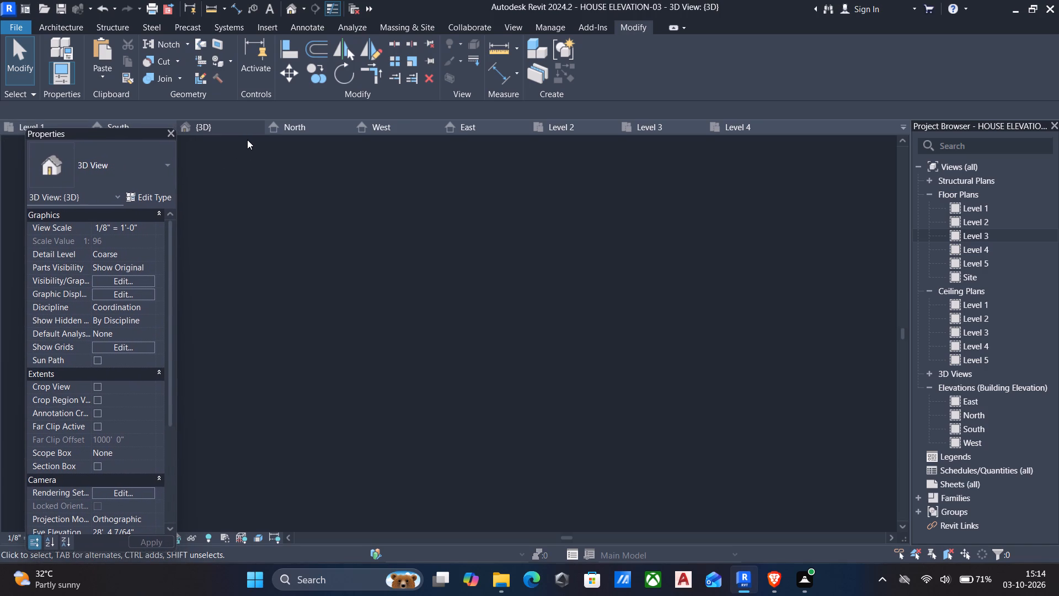
pyautogui.moveTo(113, 129); pyautogui.dragTo(100, 141)
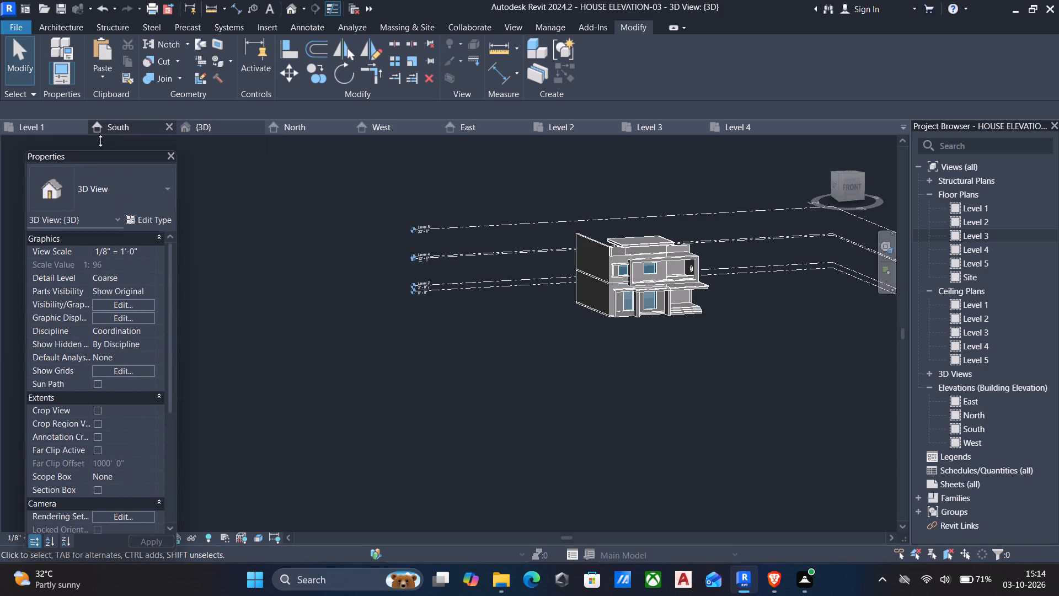
pyautogui.moveTo(100, 141); pyautogui.dragTo(98, 138)
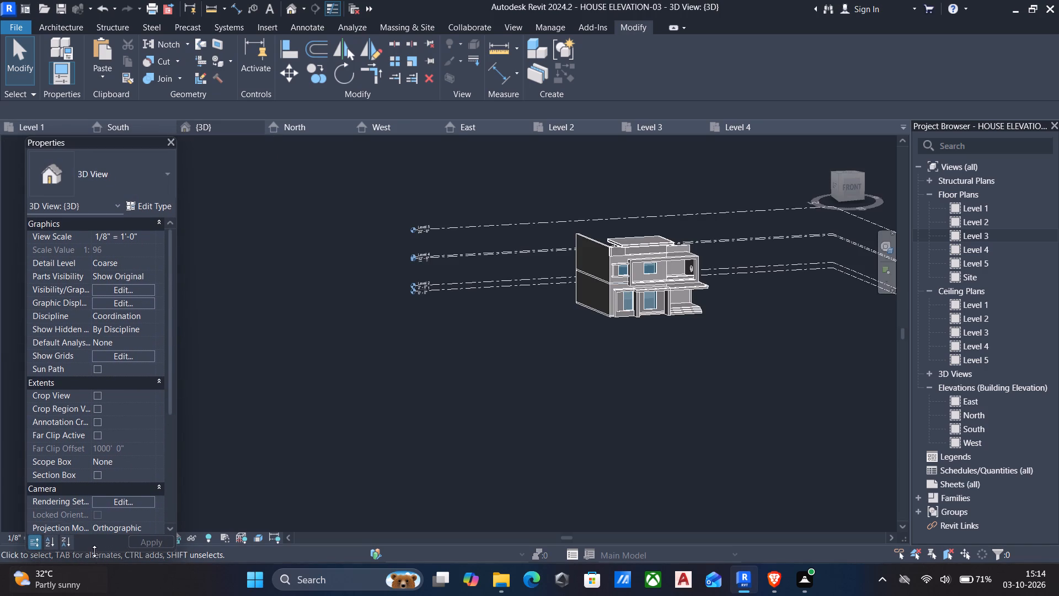
pyautogui.click(94, 551)
pyautogui.click(92, 553)
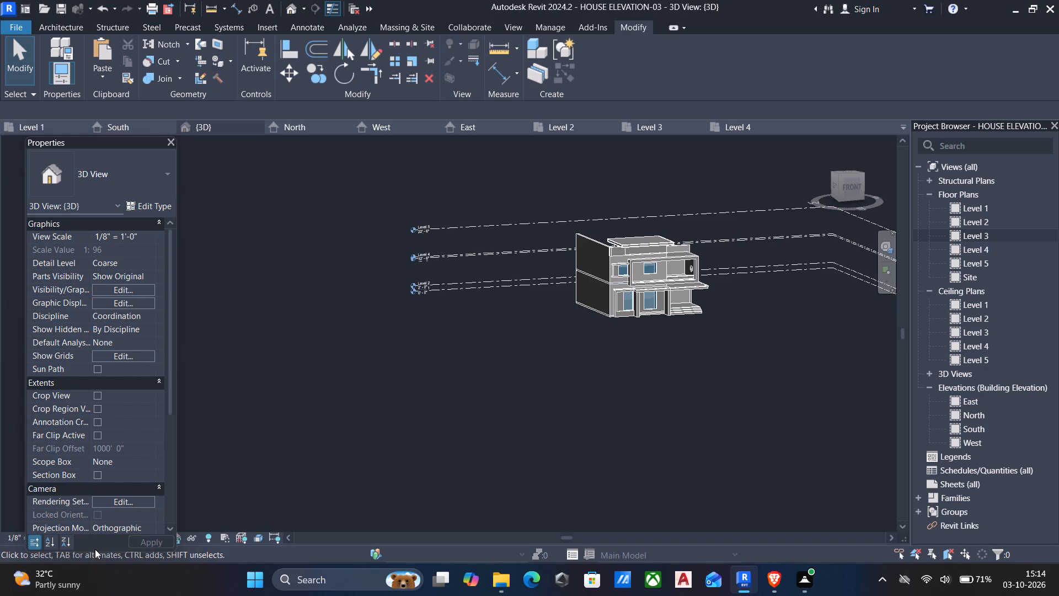
pyautogui.click(95, 549)
pyautogui.moveTo(83, 552); pyautogui.dragTo(83, 530)
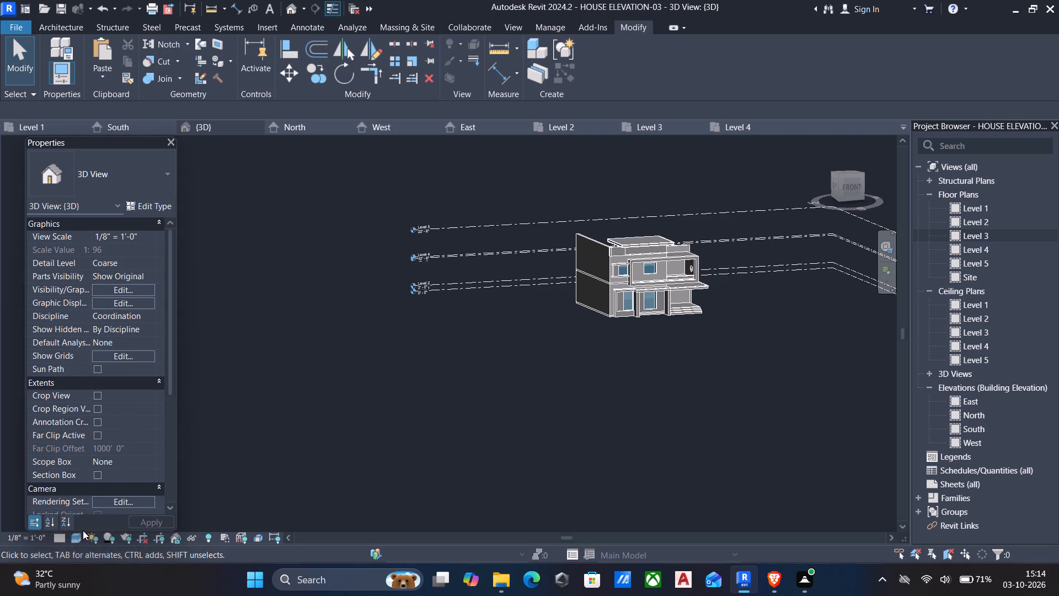
pyautogui.moveTo(83, 530); pyautogui.dragTo(82, 524)
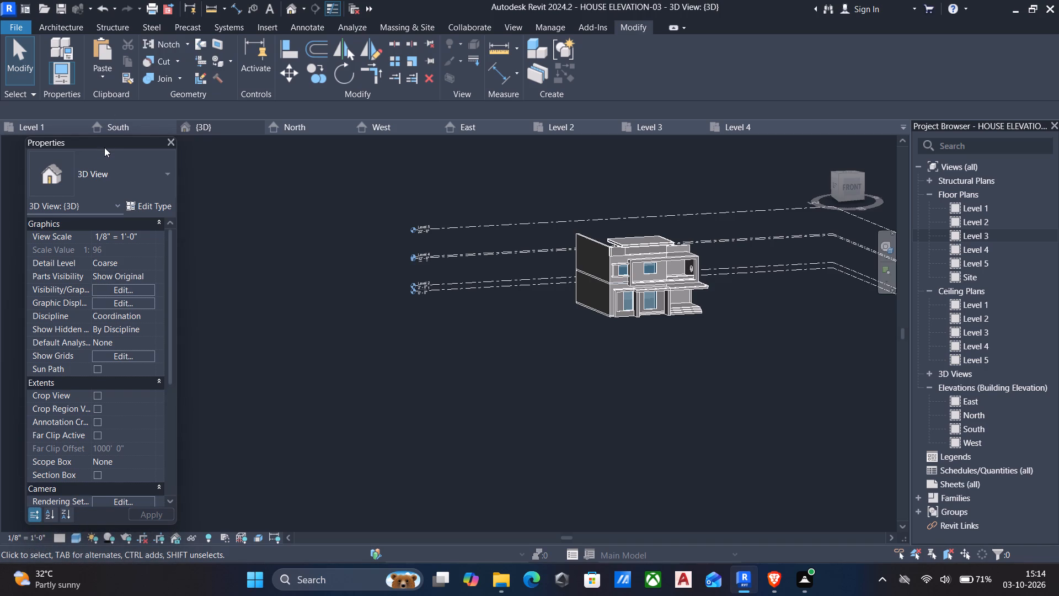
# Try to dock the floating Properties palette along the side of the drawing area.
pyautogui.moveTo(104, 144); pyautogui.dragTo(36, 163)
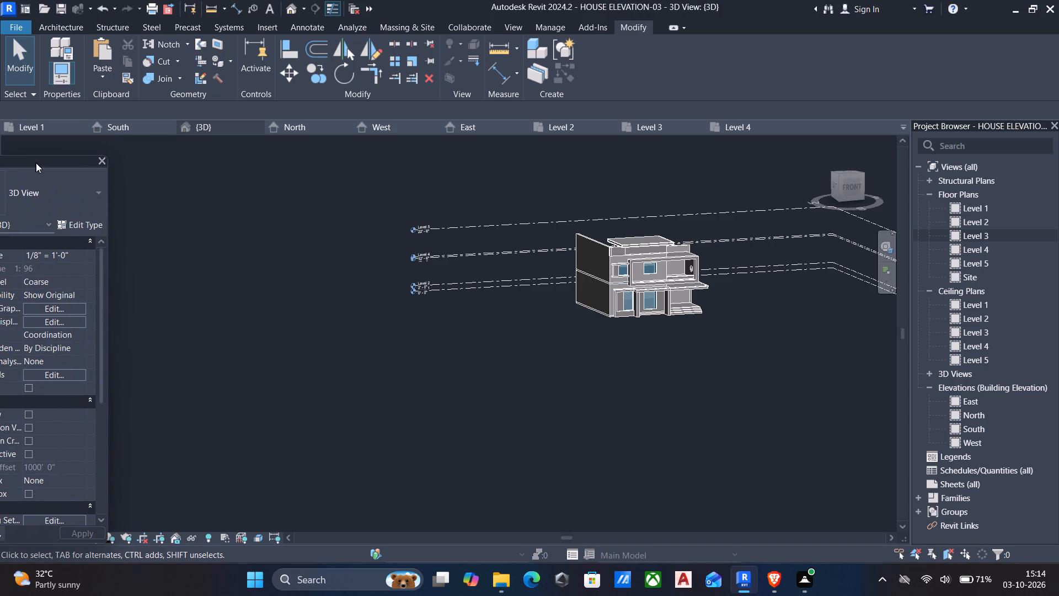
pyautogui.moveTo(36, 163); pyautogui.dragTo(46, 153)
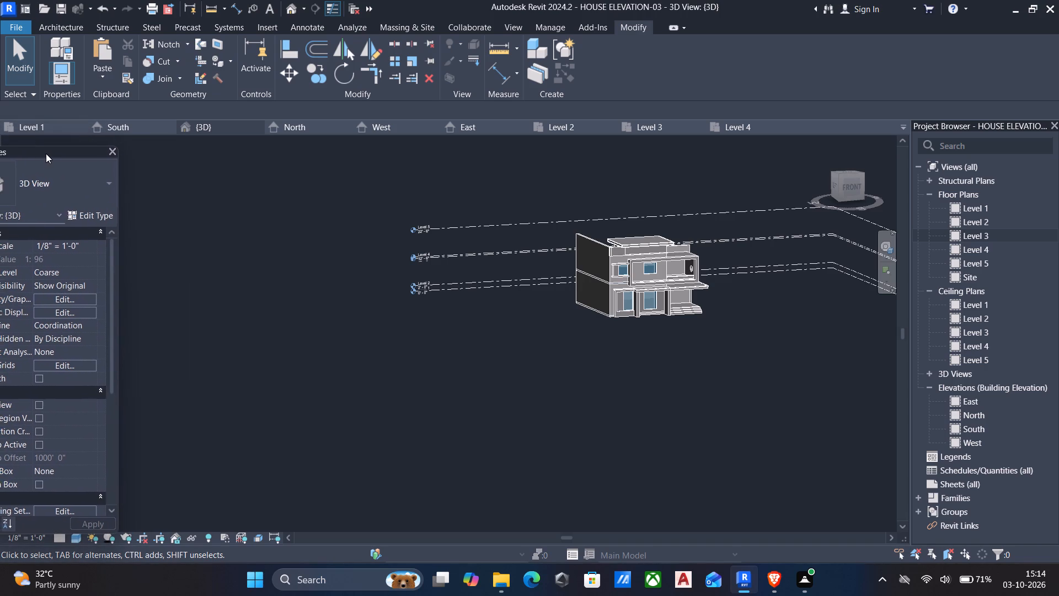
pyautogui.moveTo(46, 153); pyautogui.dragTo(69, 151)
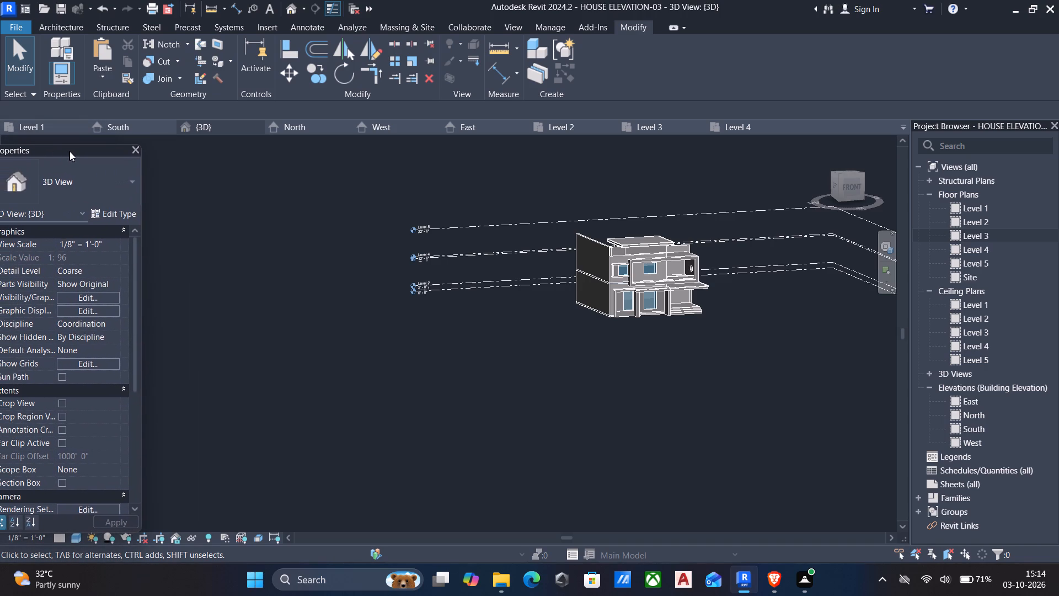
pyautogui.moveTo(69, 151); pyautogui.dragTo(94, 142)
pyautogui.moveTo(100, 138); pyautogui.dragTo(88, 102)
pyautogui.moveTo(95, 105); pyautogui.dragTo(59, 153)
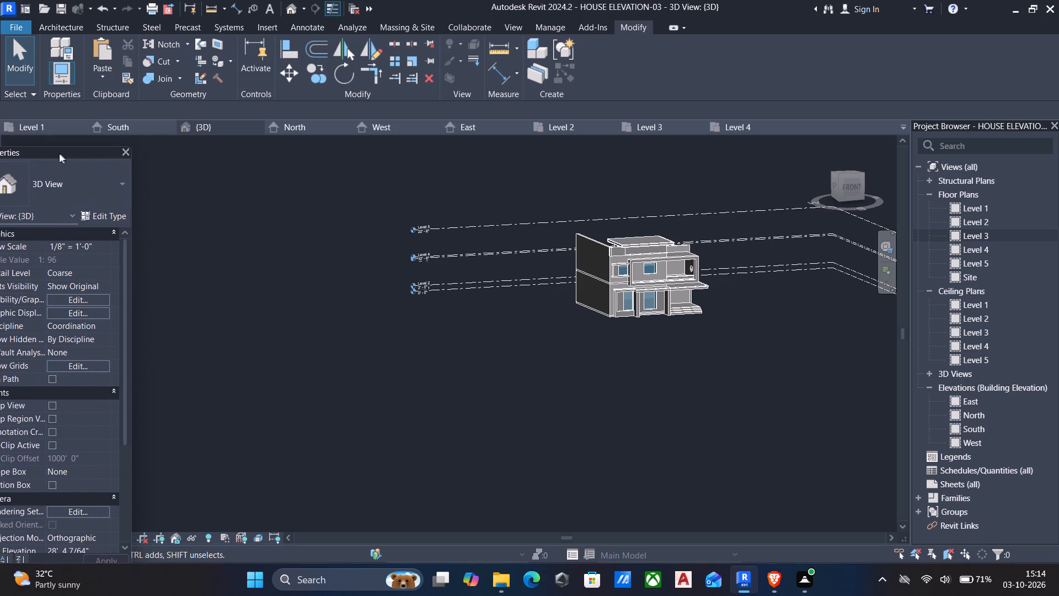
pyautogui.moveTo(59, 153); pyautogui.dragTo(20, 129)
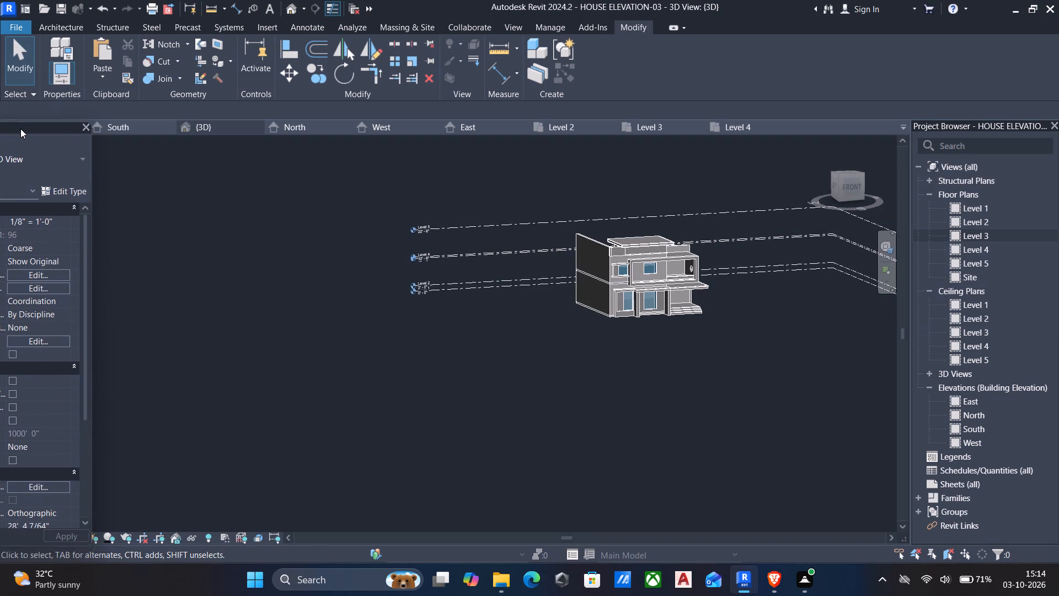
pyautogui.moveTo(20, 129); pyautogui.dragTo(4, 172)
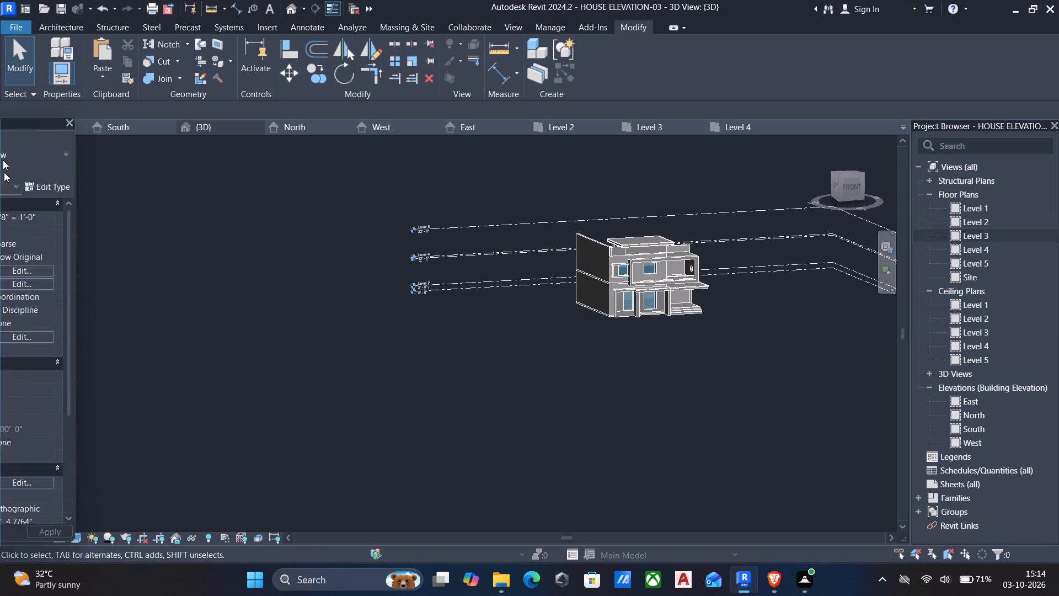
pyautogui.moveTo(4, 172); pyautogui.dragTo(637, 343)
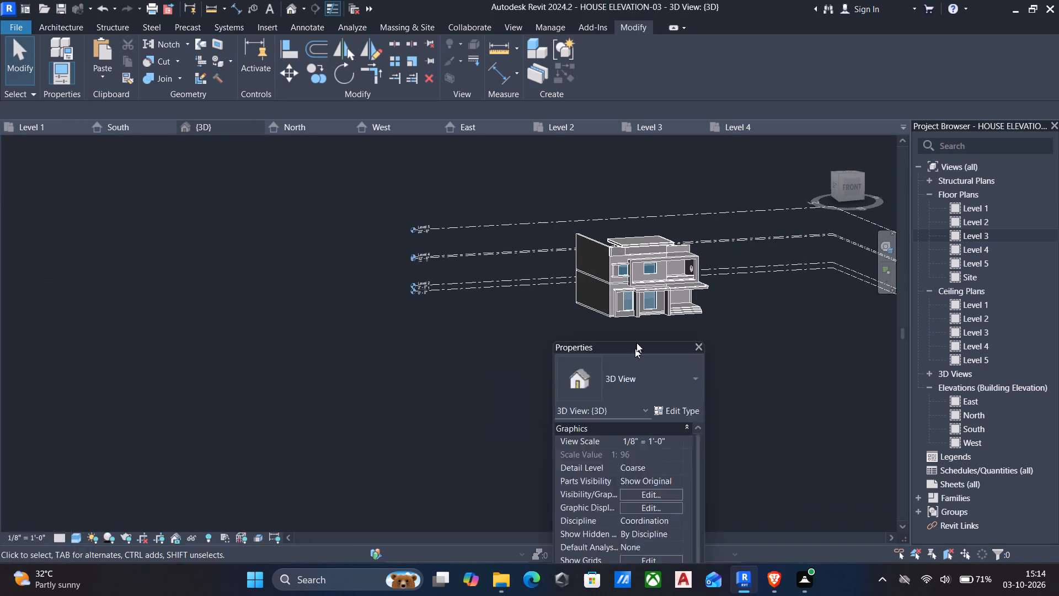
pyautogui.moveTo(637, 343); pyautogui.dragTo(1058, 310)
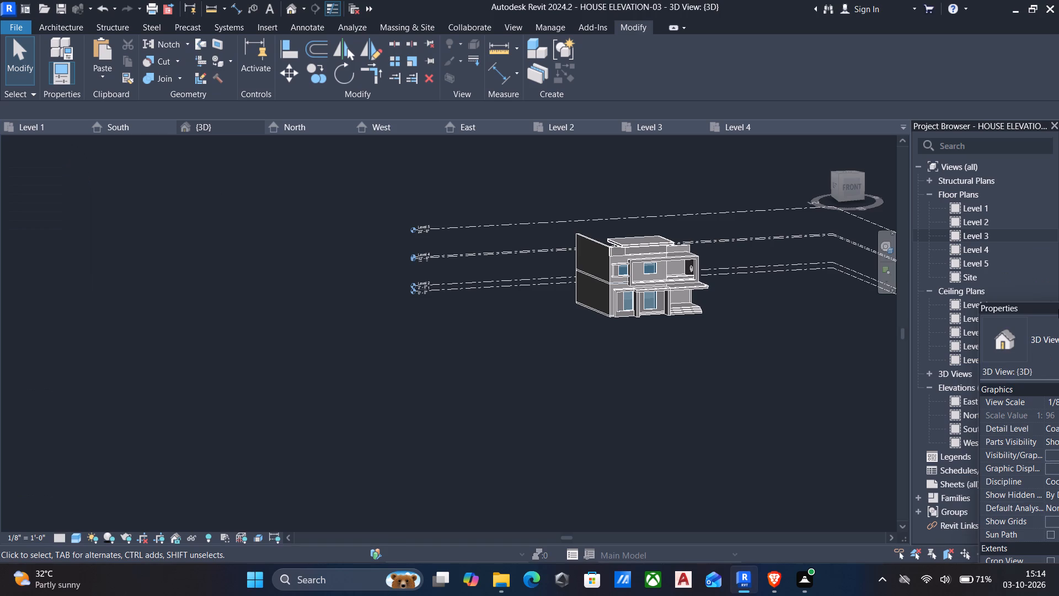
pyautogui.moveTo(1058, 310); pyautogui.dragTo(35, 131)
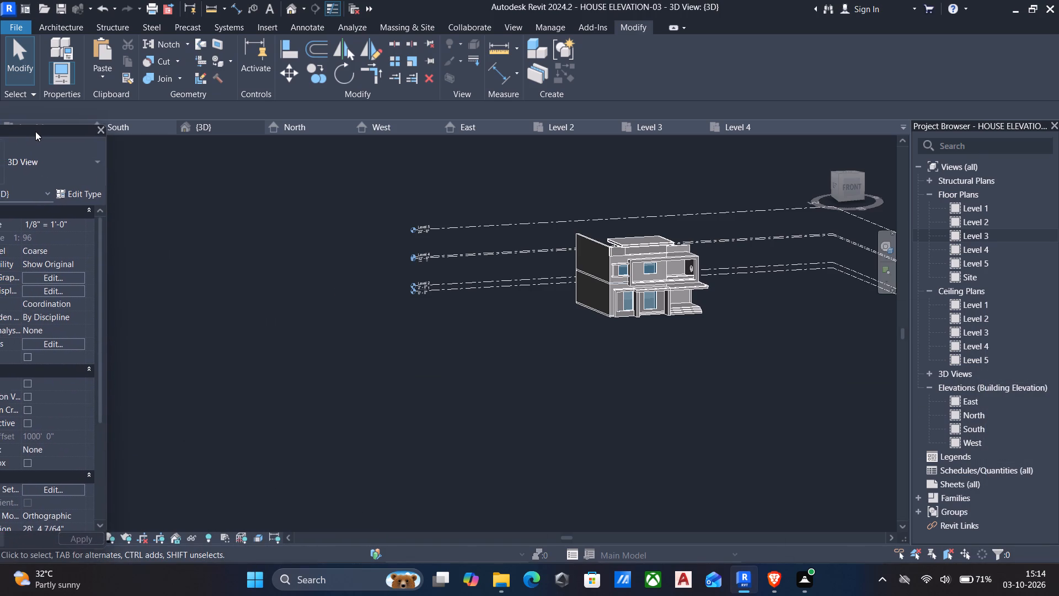
# Reduce the floating Properties palette's height and place it between the view tabs and the view control bar.
pyautogui.moveTo(35, 131); pyautogui.dragTo(57, 141)
pyautogui.moveTo(65, 133); pyautogui.dragTo(65, 155)
pyautogui.moveTo(63, 136); pyautogui.dragTo(61, 162)
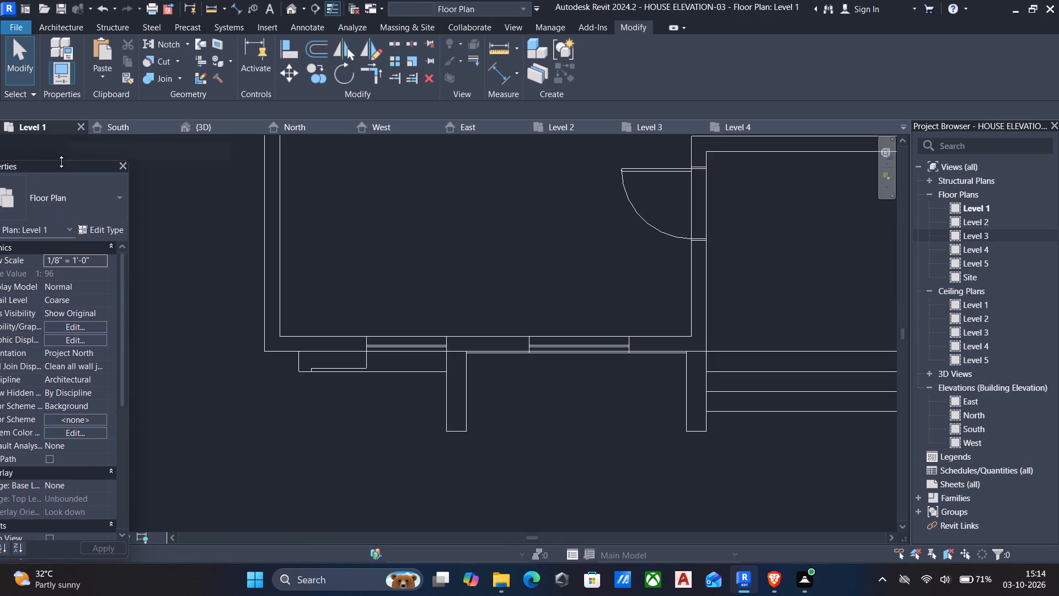
pyautogui.moveTo(61, 162); pyautogui.dragTo(57, 172)
pyautogui.moveTo(57, 178); pyautogui.dragTo(25, 99)
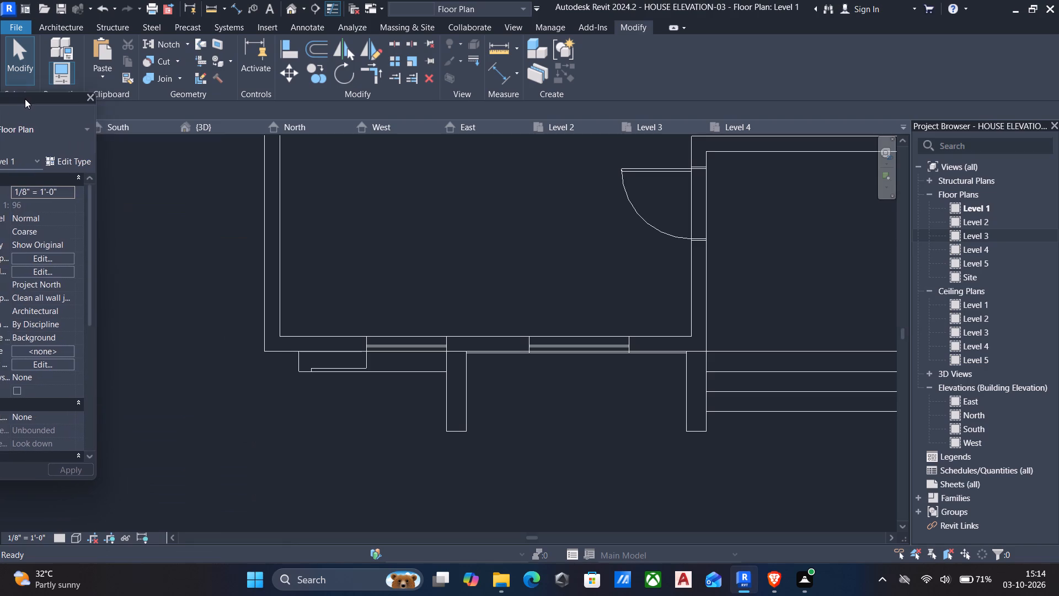
pyautogui.moveTo(25, 99); pyautogui.dragTo(34, 141)
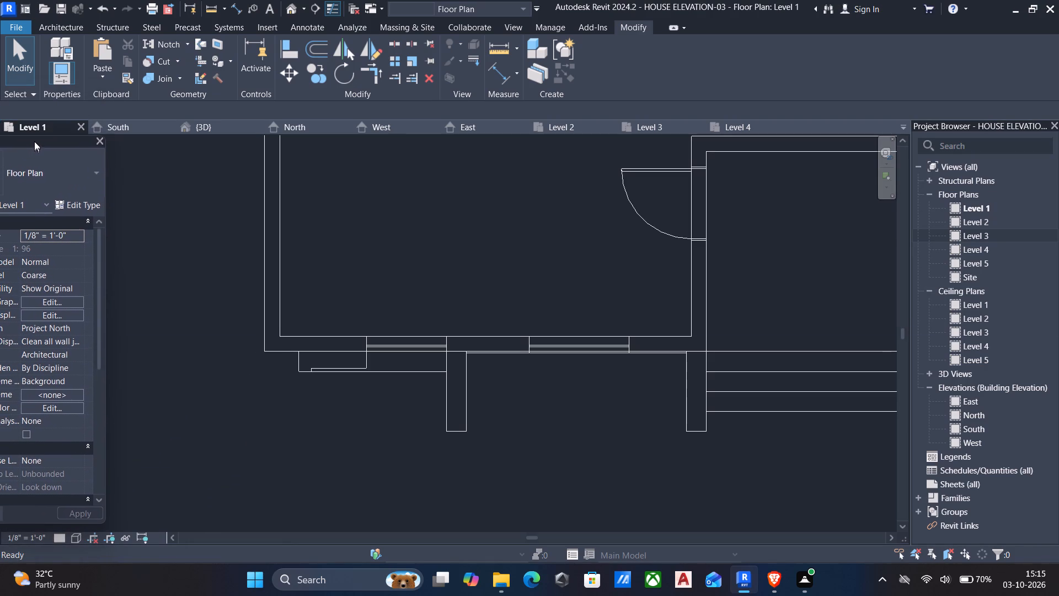
pyautogui.moveTo(34, 141); pyautogui.dragTo(35, 148)
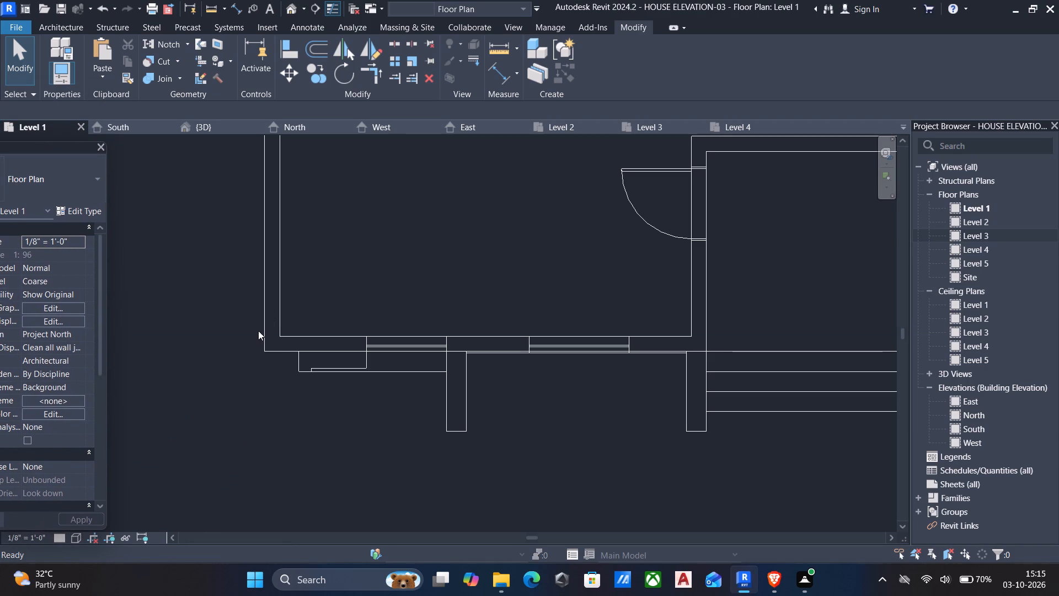
# Return from the Level 1 plan to the {3D} view and set its visual style to Realistic.
pyautogui.scroll(-7, 258, 332)
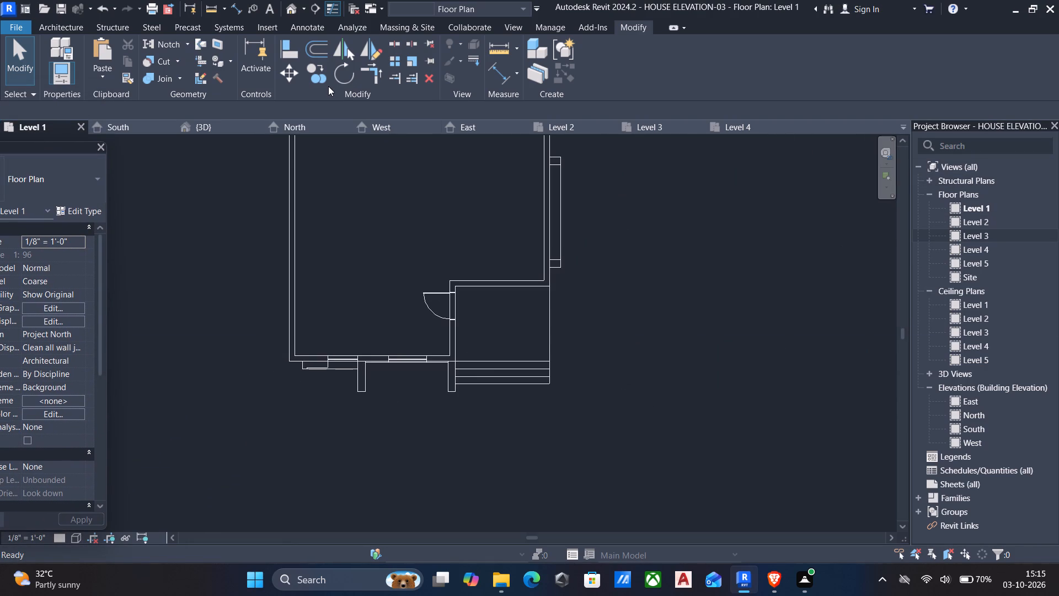
pyautogui.click(221, 124)
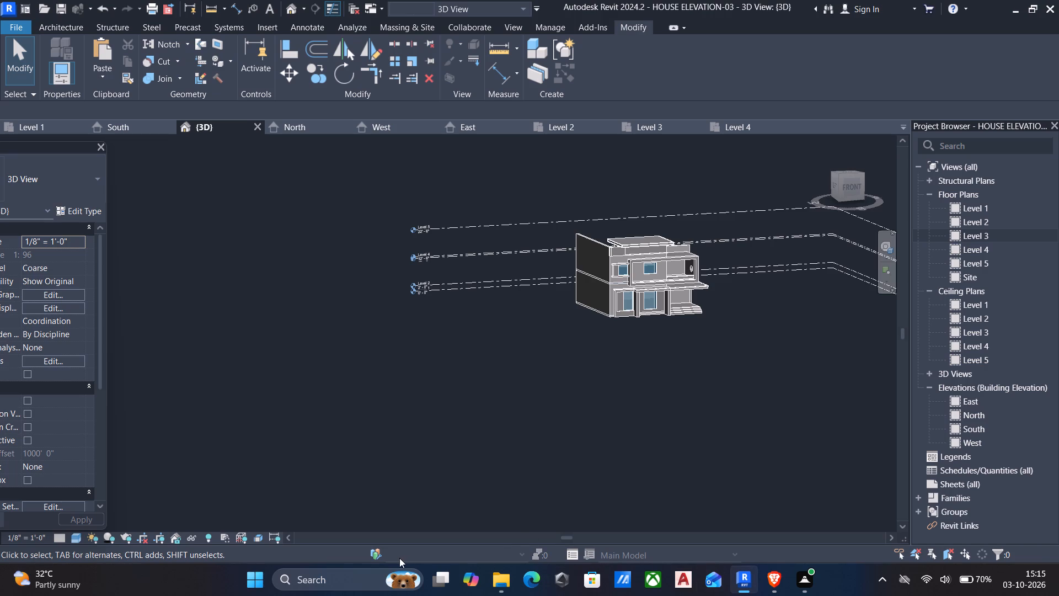
pyautogui.click(736, 555)
pyautogui.click(82, 534)
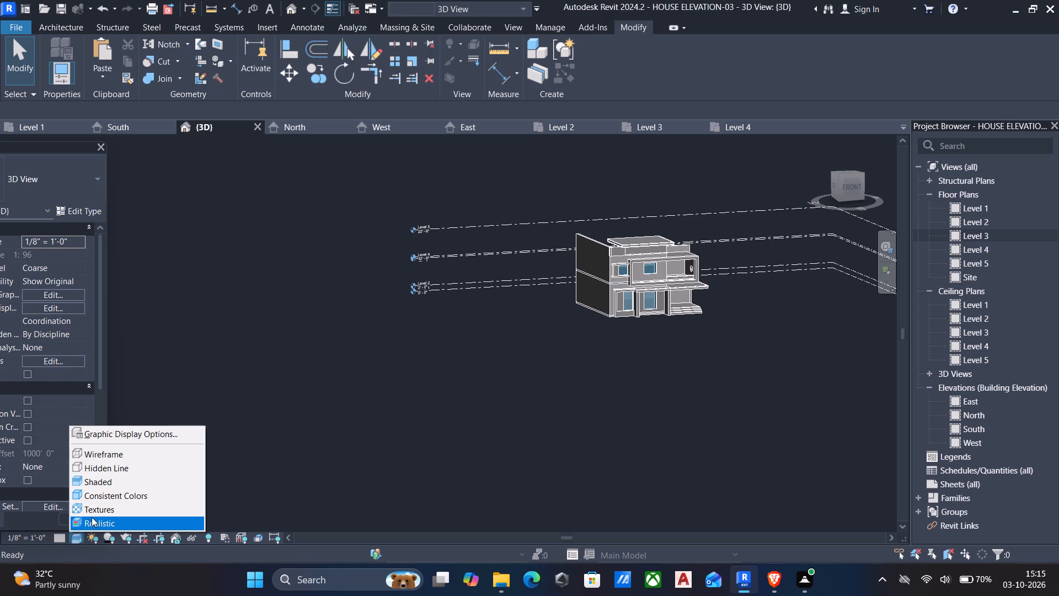
pyautogui.click(92, 518)
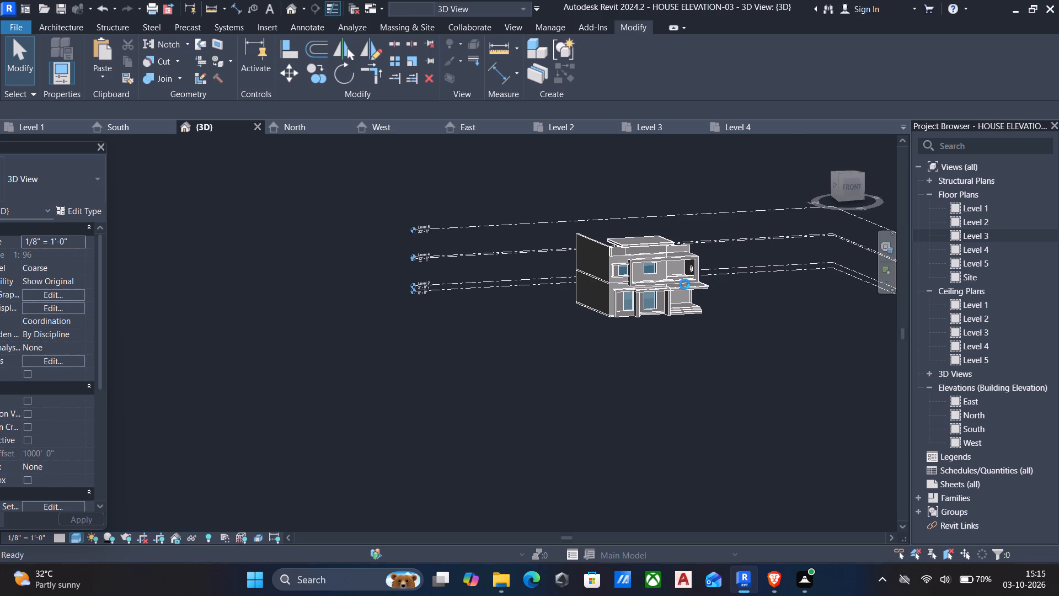
pyautogui.scroll(1, 683, 284)
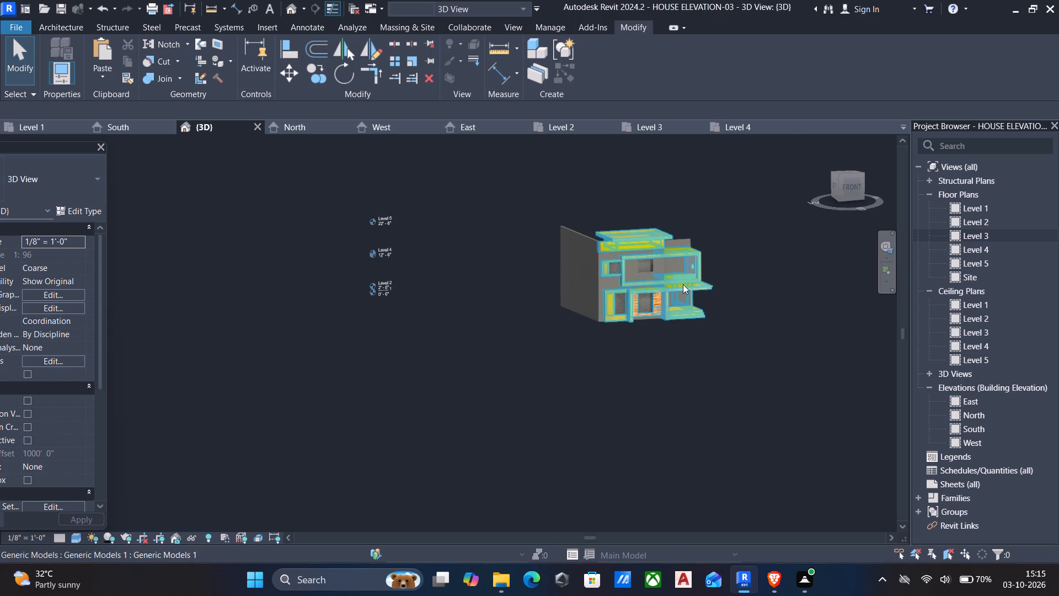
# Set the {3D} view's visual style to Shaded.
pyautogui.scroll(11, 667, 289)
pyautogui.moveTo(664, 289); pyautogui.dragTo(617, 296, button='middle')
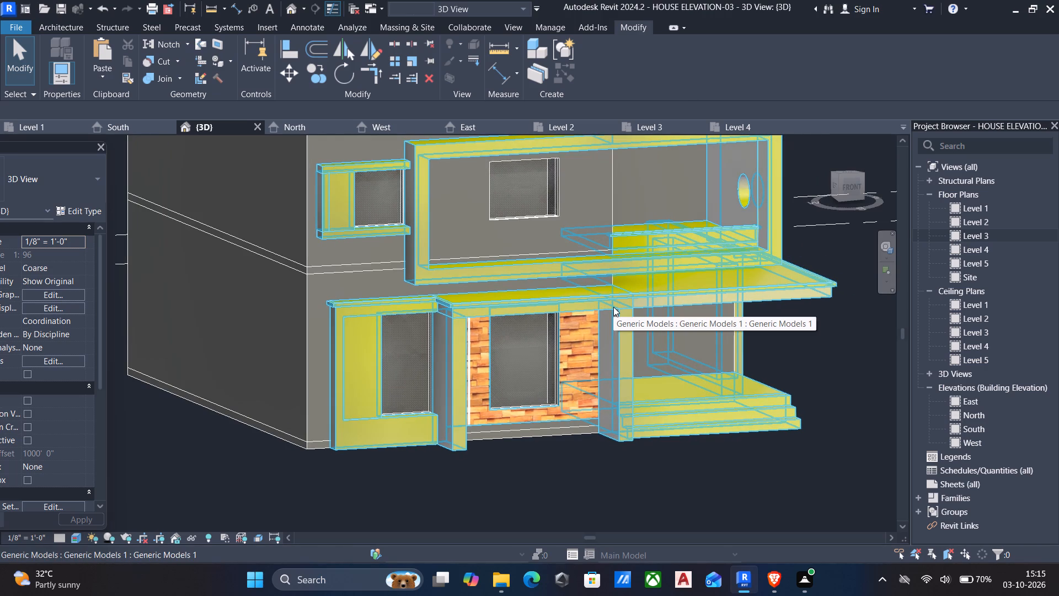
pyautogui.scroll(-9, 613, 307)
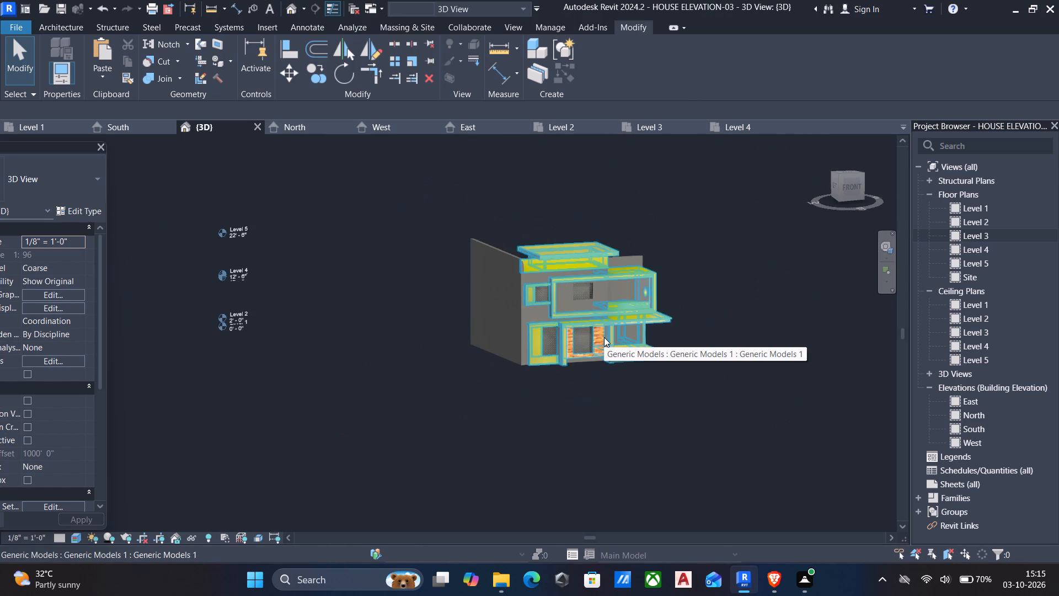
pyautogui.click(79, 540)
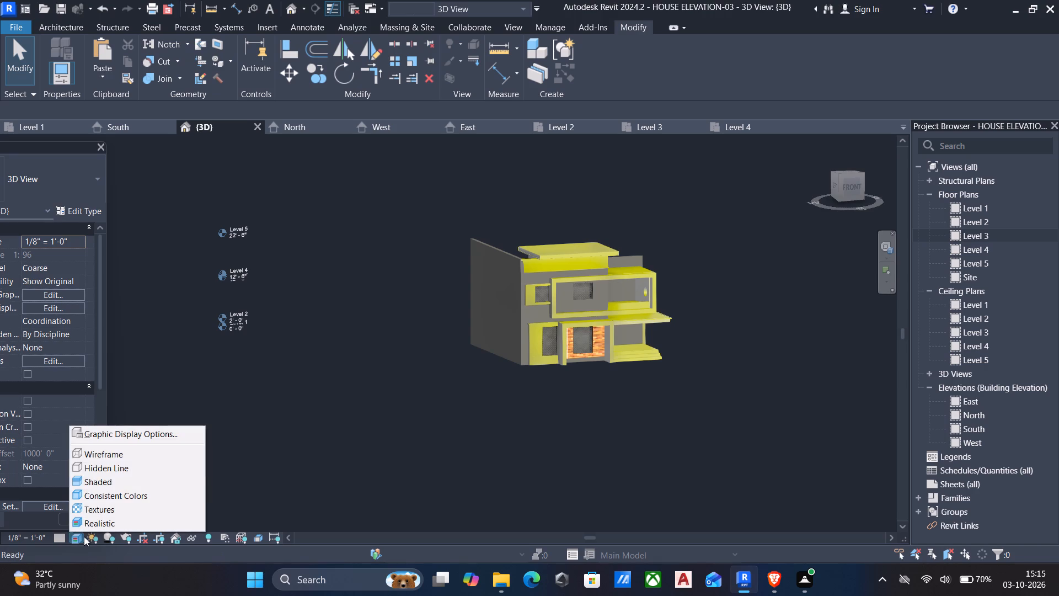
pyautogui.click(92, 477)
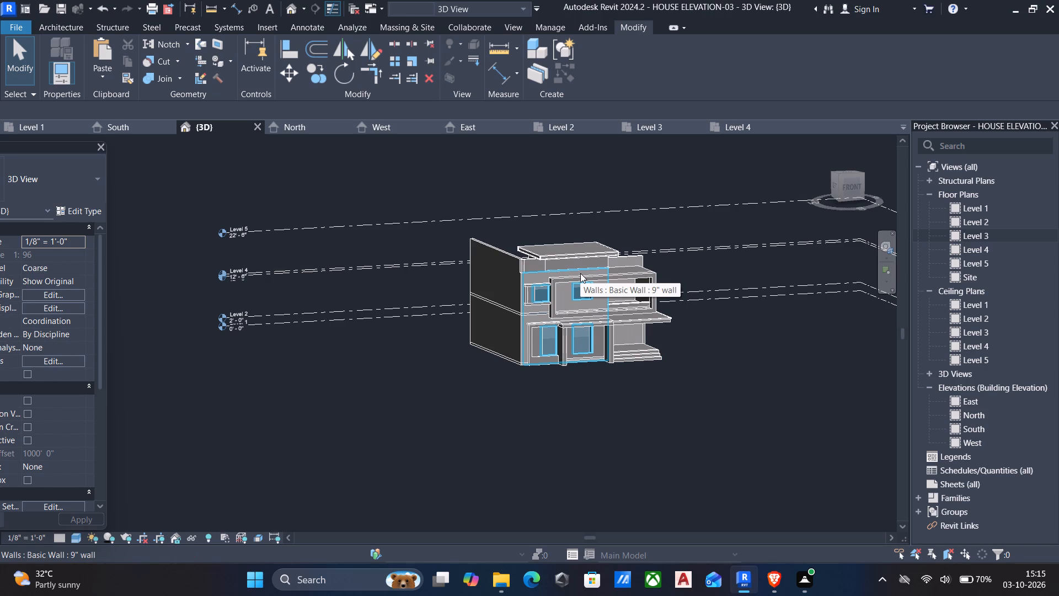
# Start a wall, open the 9" wall type's structure layer material, and create a new material named ash.
pyautogui.write('wa')
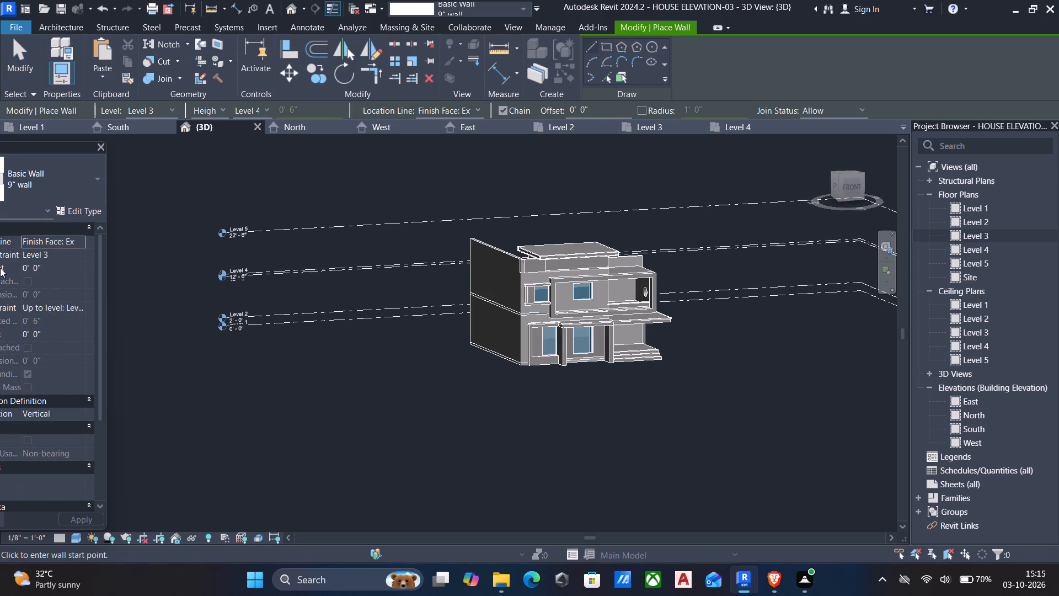
pyautogui.click(71, 208)
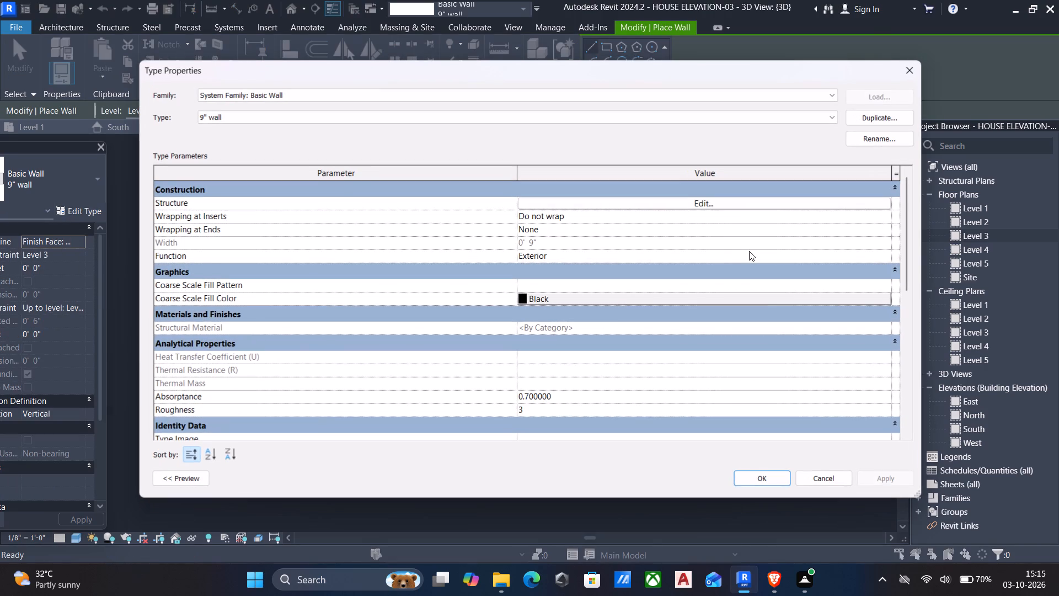
pyautogui.click(699, 205)
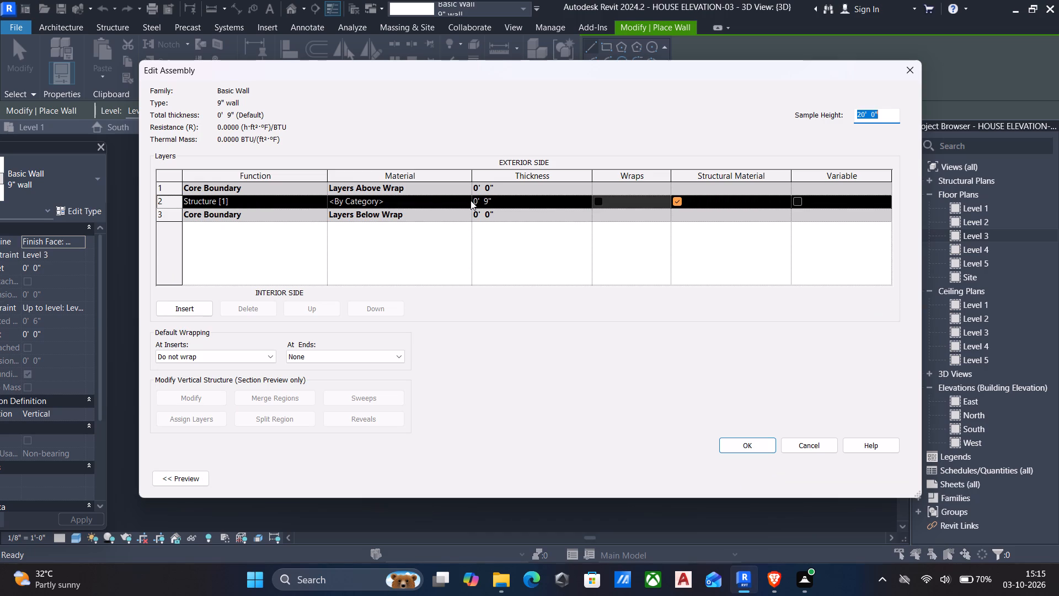
pyautogui.click(468, 201)
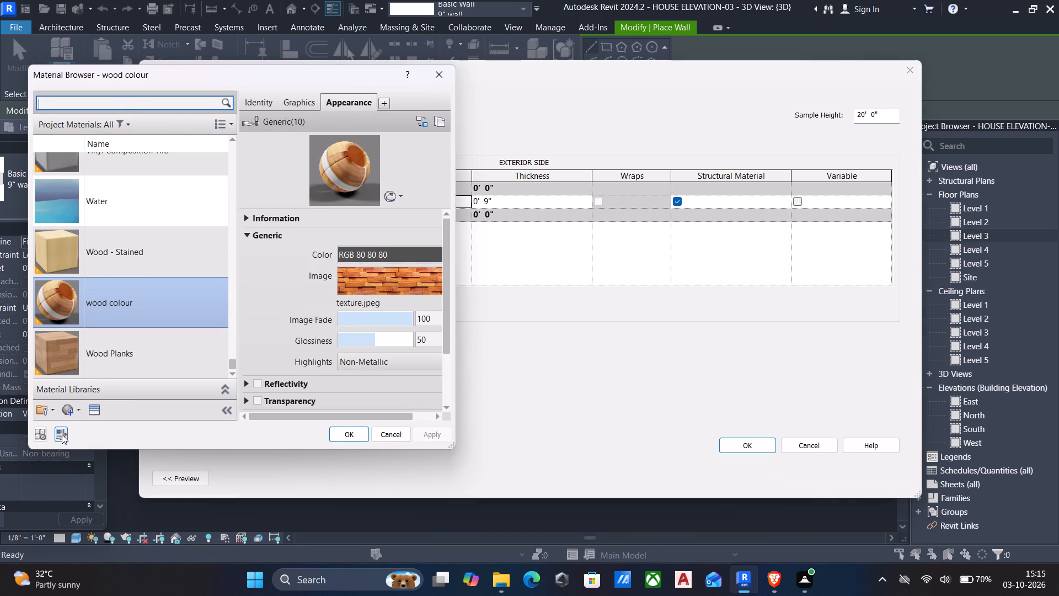
pyautogui.click(70, 413)
pyautogui.click(80, 426)
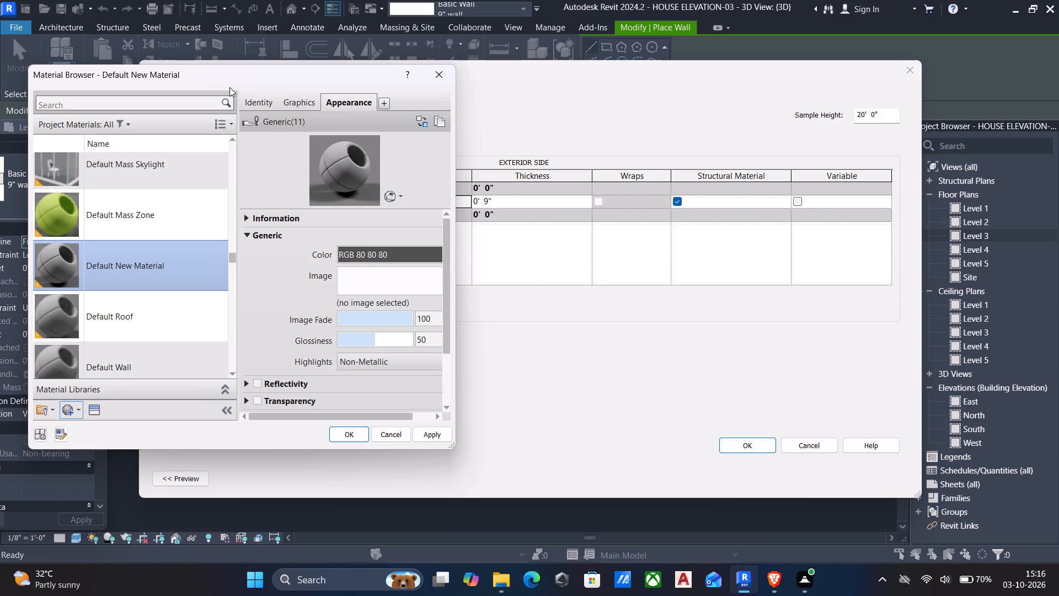
pyautogui.click(270, 104)
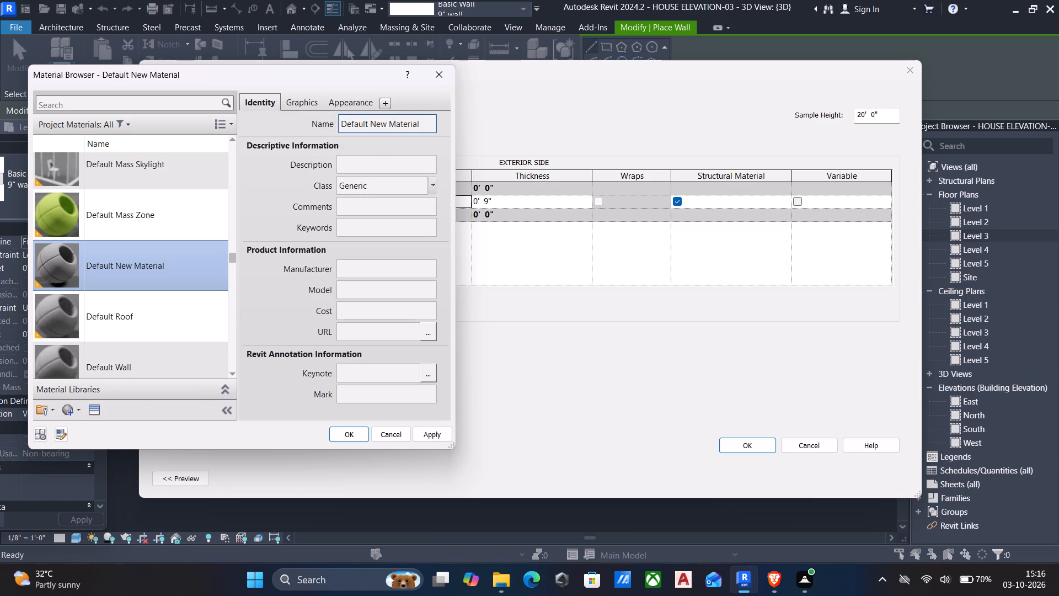
pyautogui.click(433, 131)
pyautogui.write('ash')
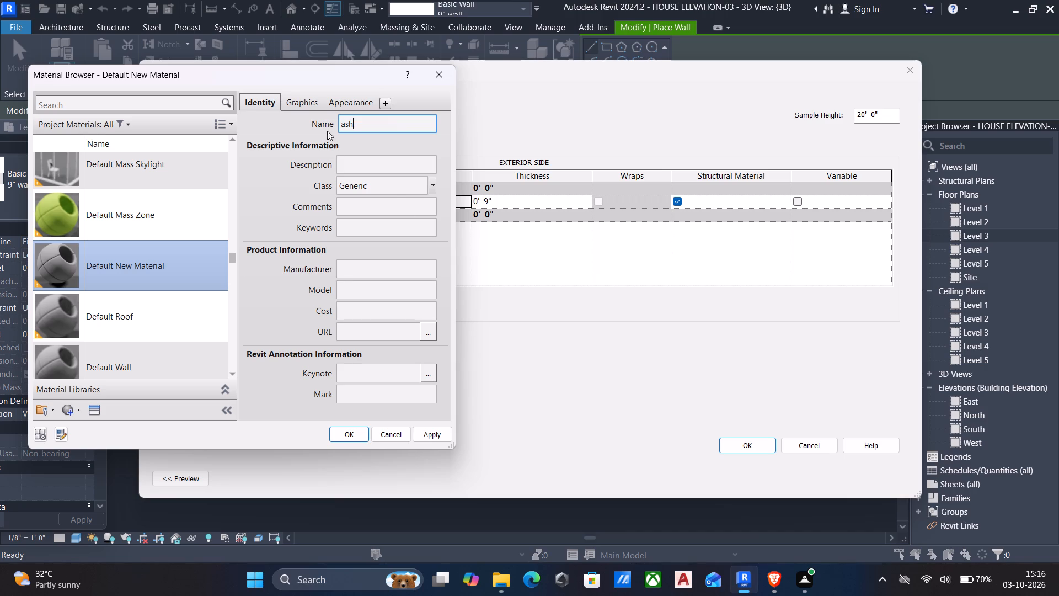
pyautogui.click(439, 437)
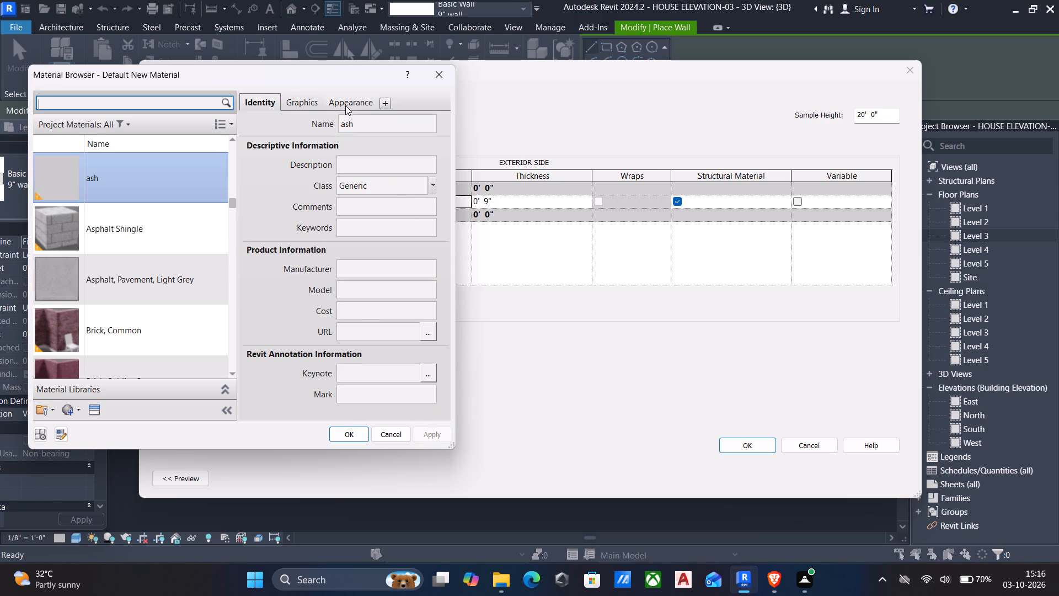
# Set the ash material's appearance colour to RGB 95 95 95.
pyautogui.click(345, 105)
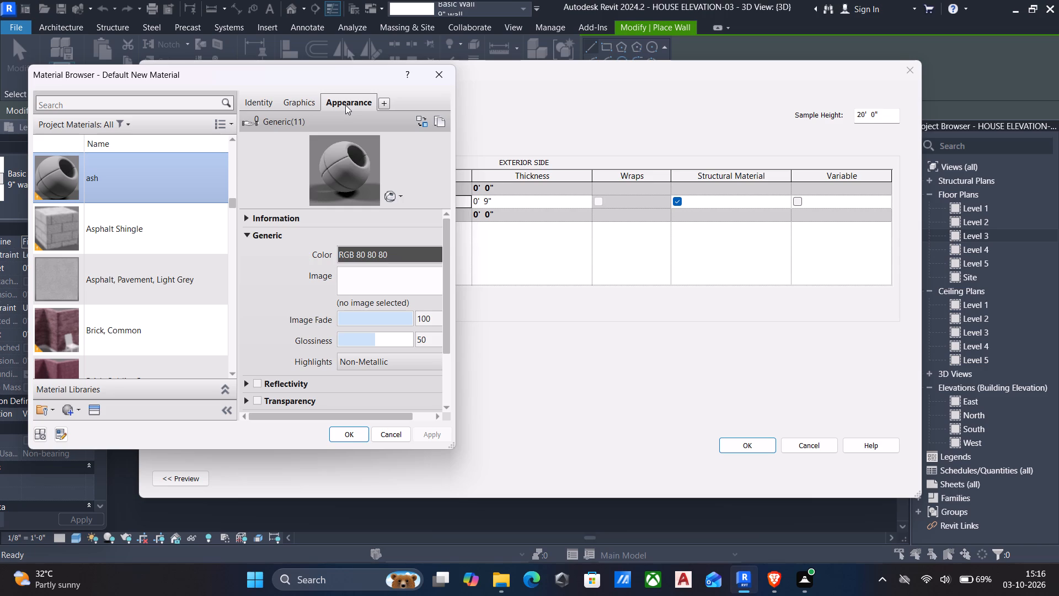
pyautogui.click(385, 255)
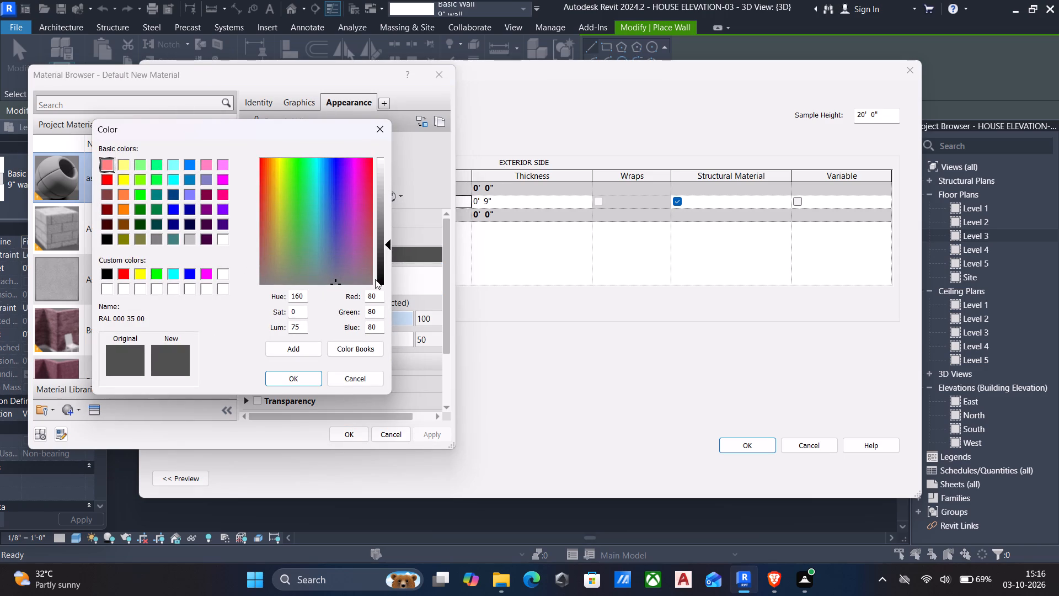
pyautogui.click(379, 238)
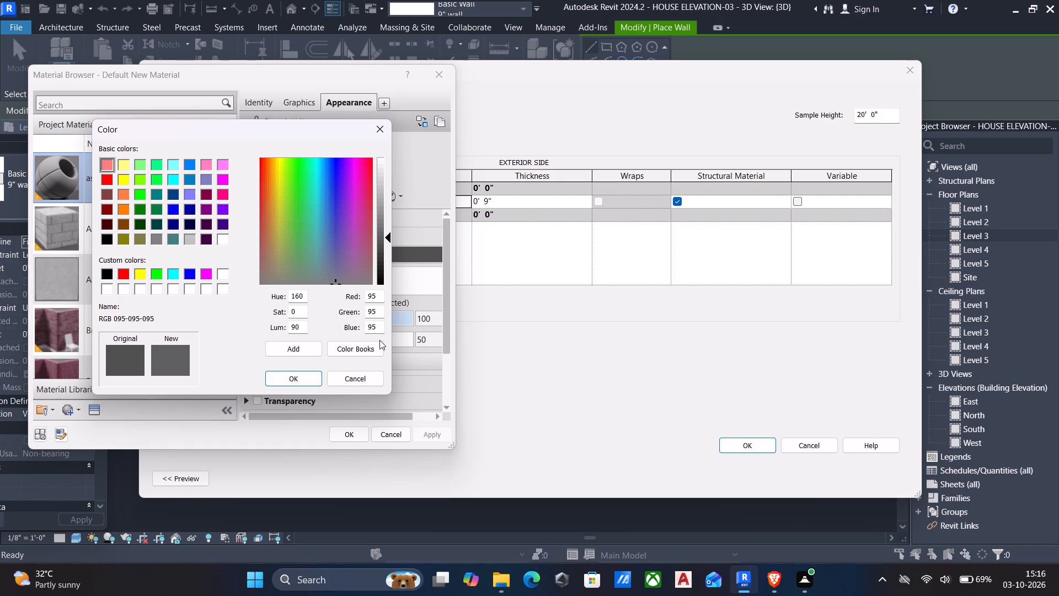
pyautogui.click(304, 377)
pyautogui.click(430, 437)
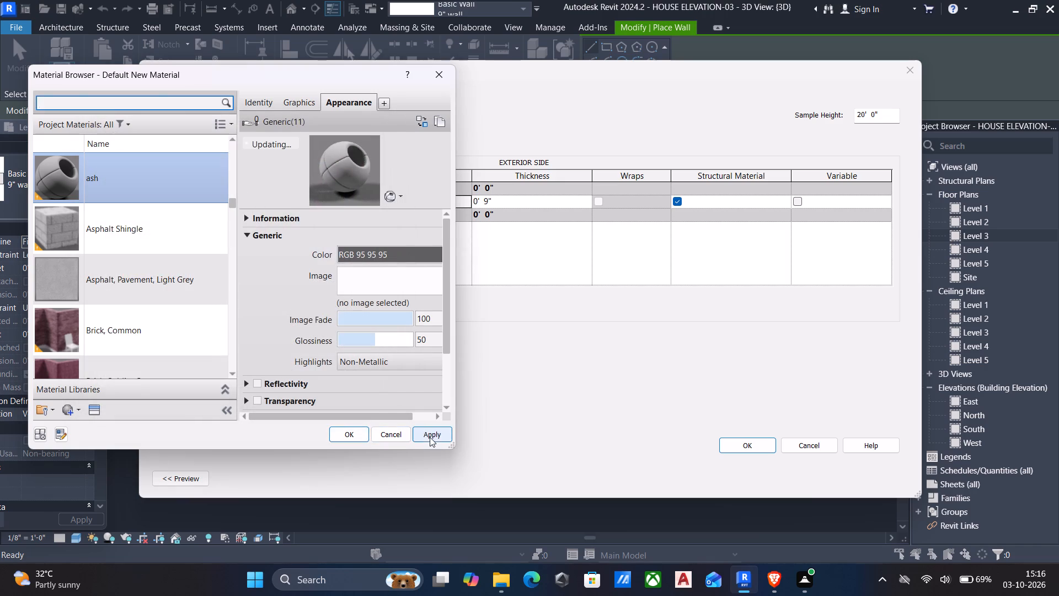
# Assign ash to the 9" wall's structure layer and accept the assembly and type properties.
pyautogui.click(333, 432)
pyautogui.click(753, 441)
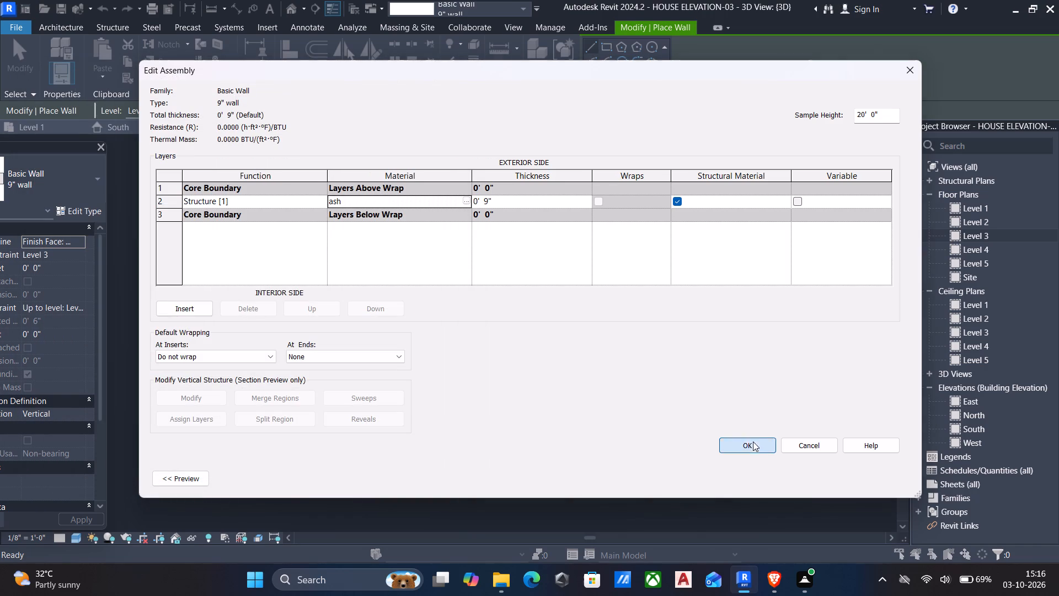
pyautogui.click(880, 476)
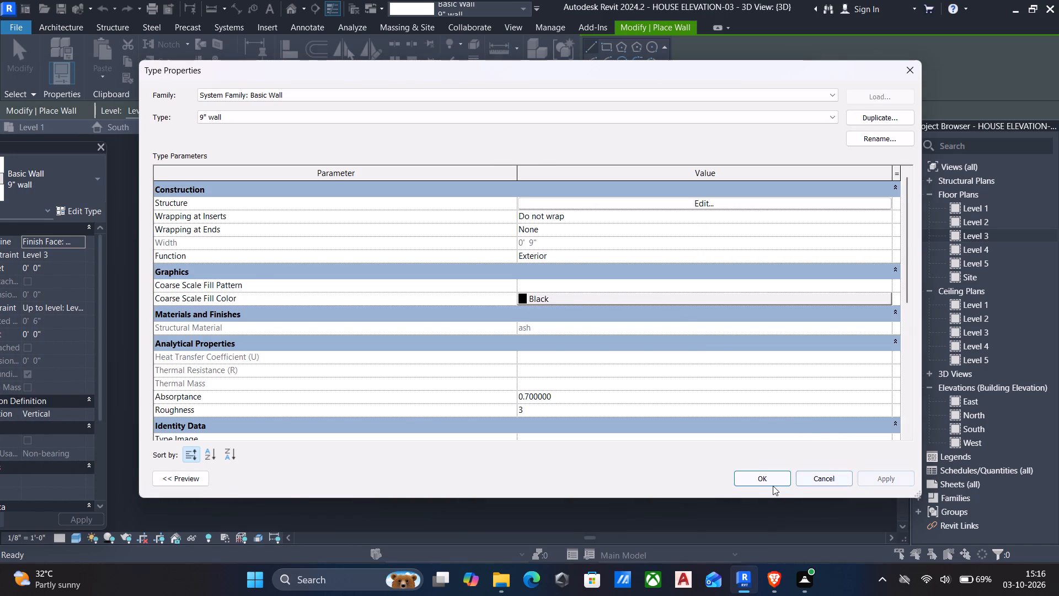
pyautogui.click(774, 487)
pyautogui.click(767, 473)
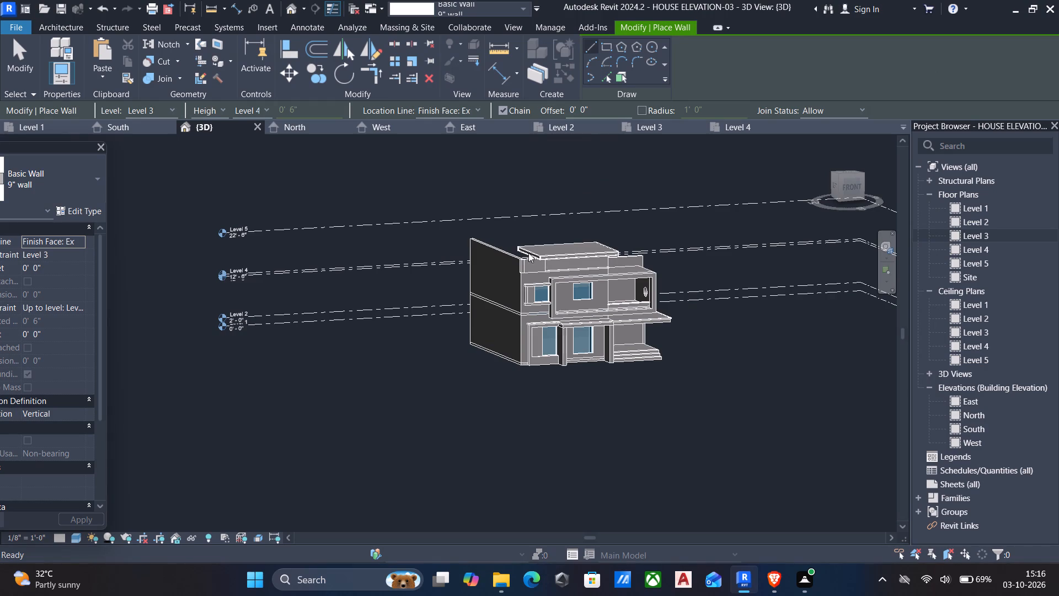
# Set the {3D} view's visual style to Realistic and leave the Wall command.
pyautogui.click(73, 538)
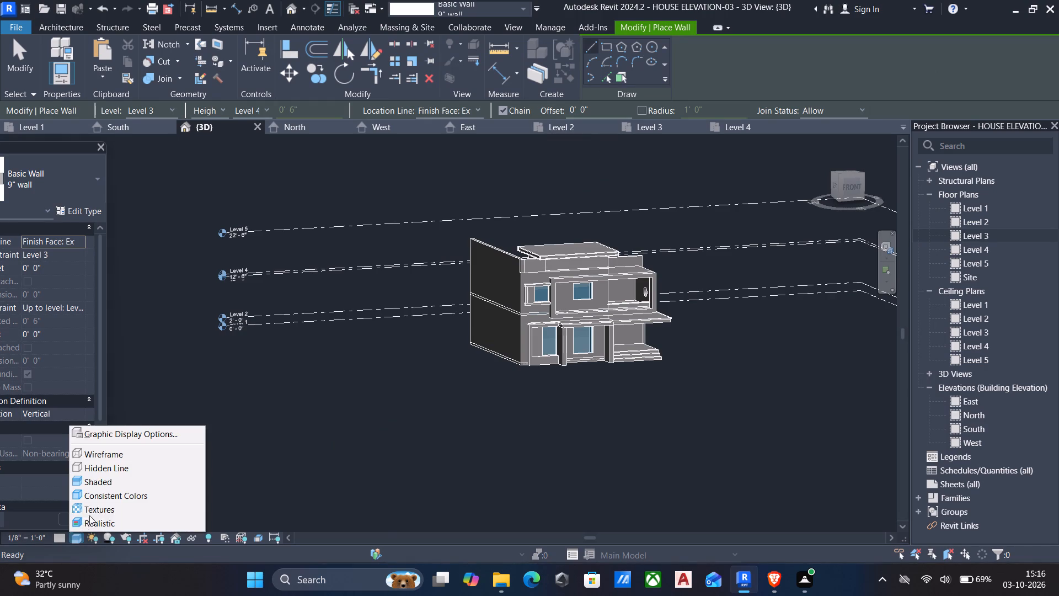
pyautogui.click(91, 520)
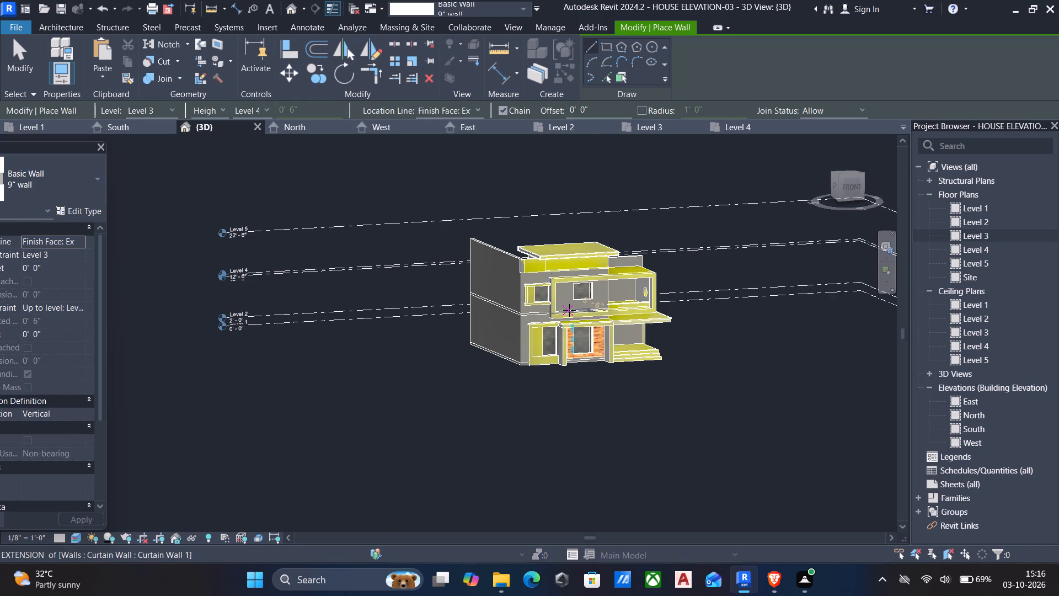
pyautogui.scroll(5, 542, 254)
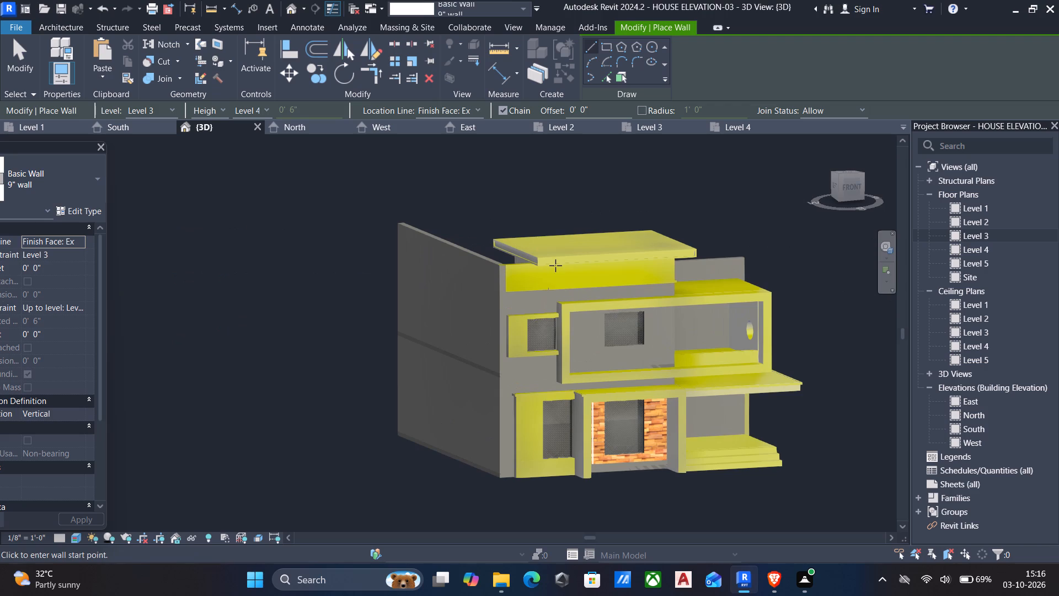
pyautogui.scroll(-2, 646, 371)
pyautogui.press('Escape')
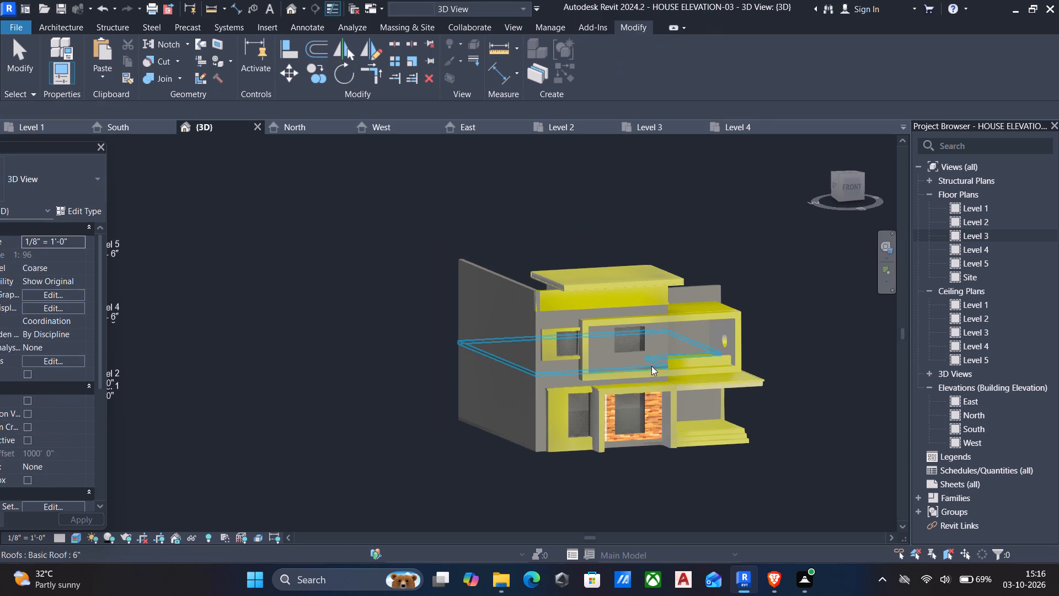
# Open the facade's Generic Models 1 in-place model for editing.
pyautogui.moveTo(651, 366); pyautogui.dragTo(434, 284, button='middle')
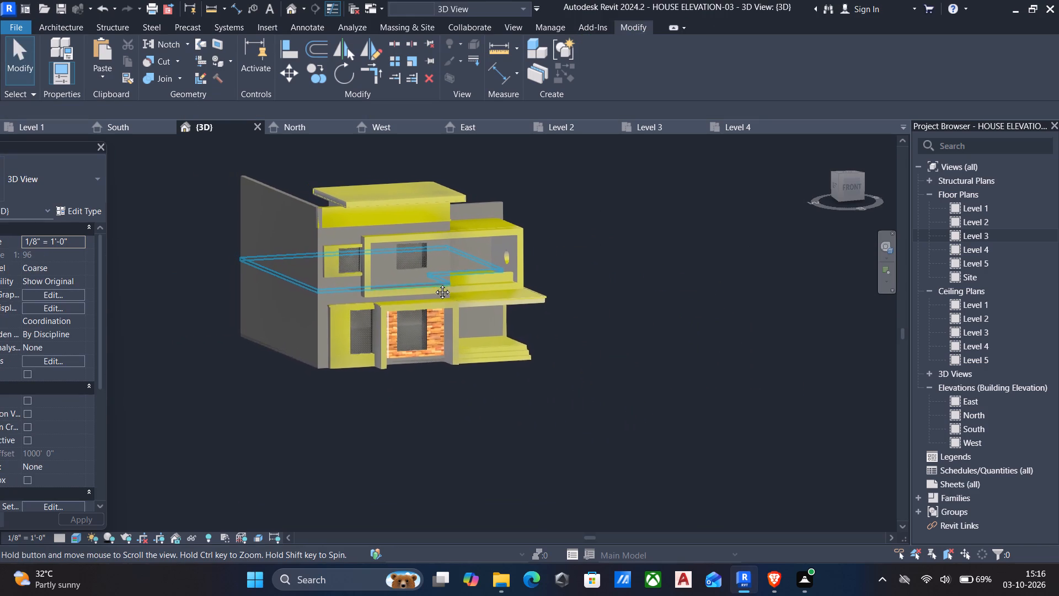
pyautogui.moveTo(434, 284); pyautogui.dragTo(514, 332, button='middle')
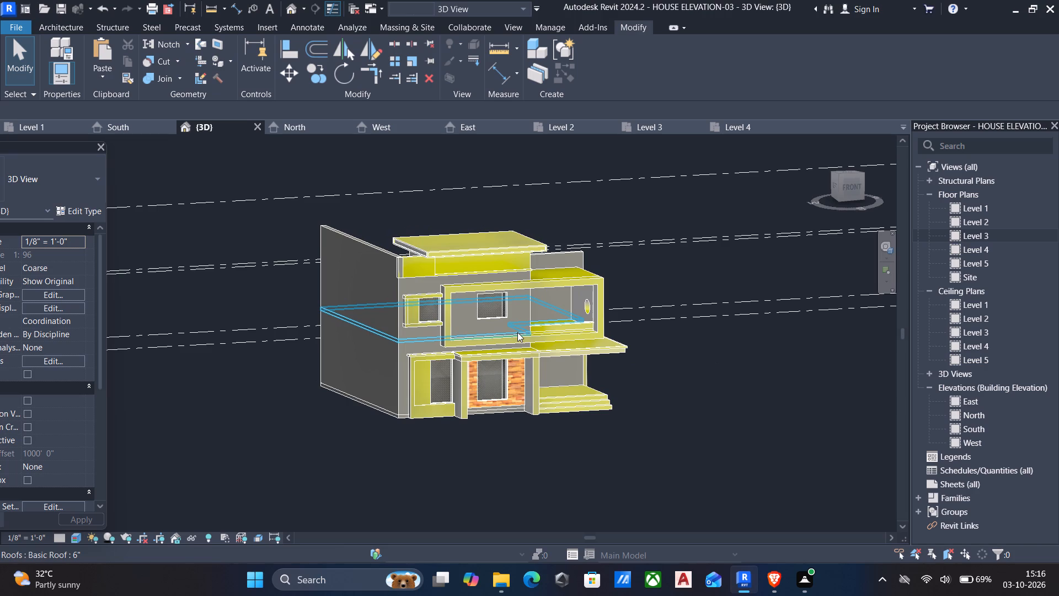
pyautogui.click(469, 286)
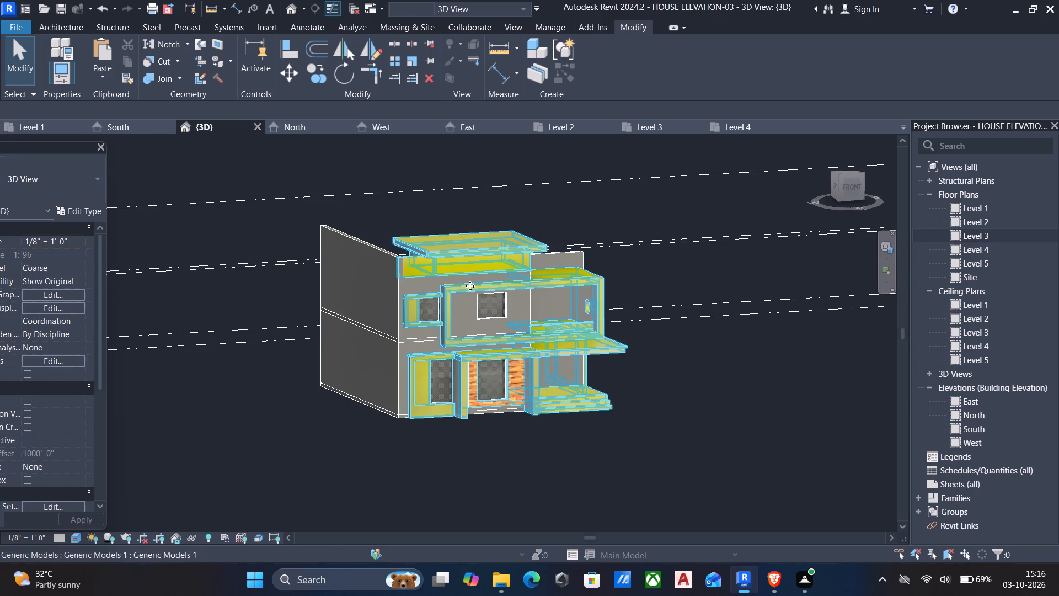
pyautogui.click(595, 71)
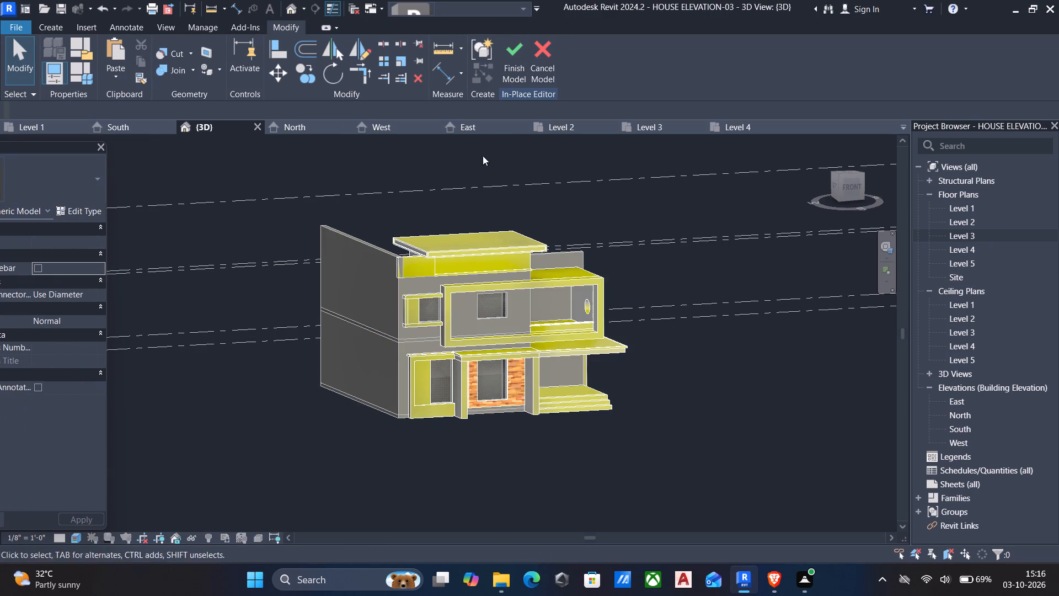
# For the upper-floor rectangular frame extrusion's material, create a new material named warmm.
pyautogui.click(530, 285)
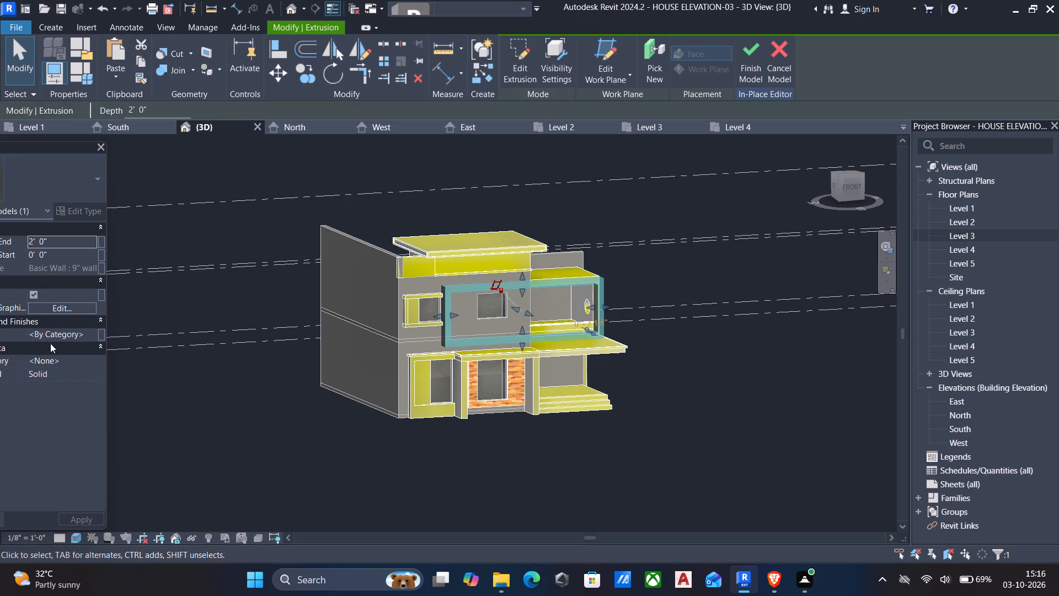
pyautogui.click(92, 333)
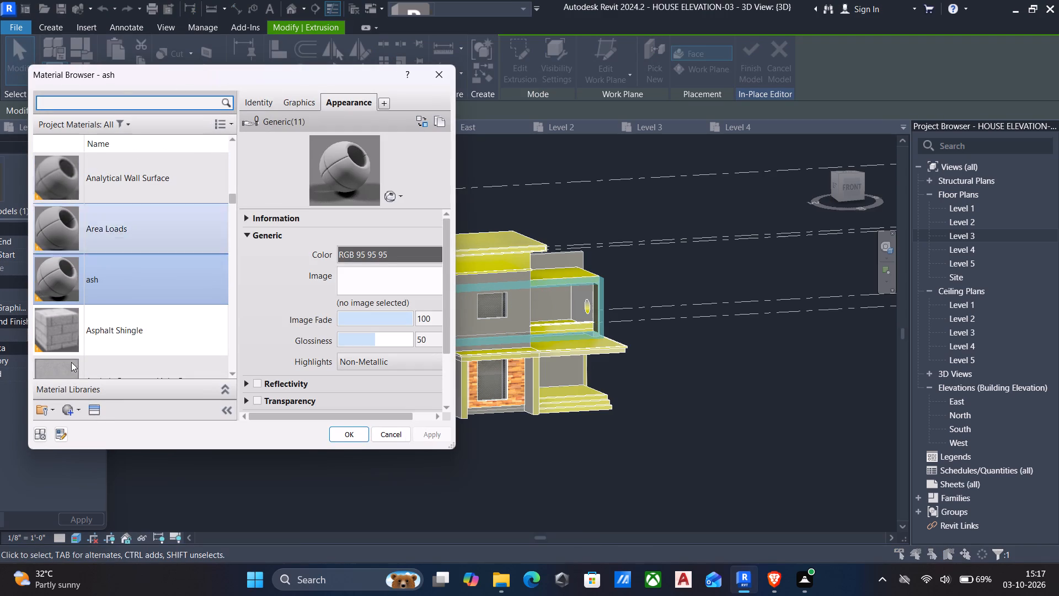
pyautogui.click(66, 408)
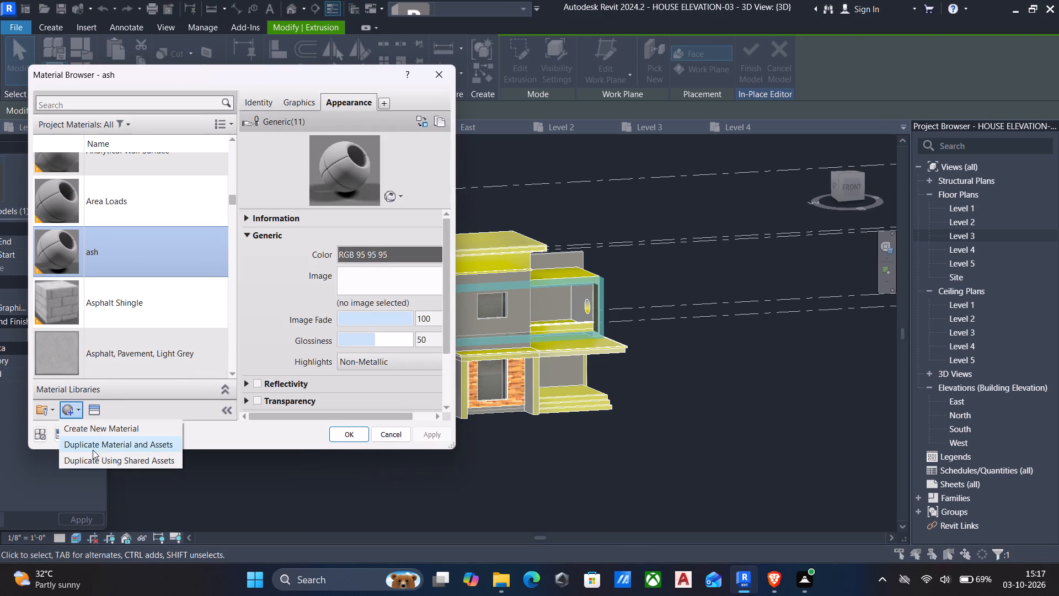
pyautogui.click(93, 431)
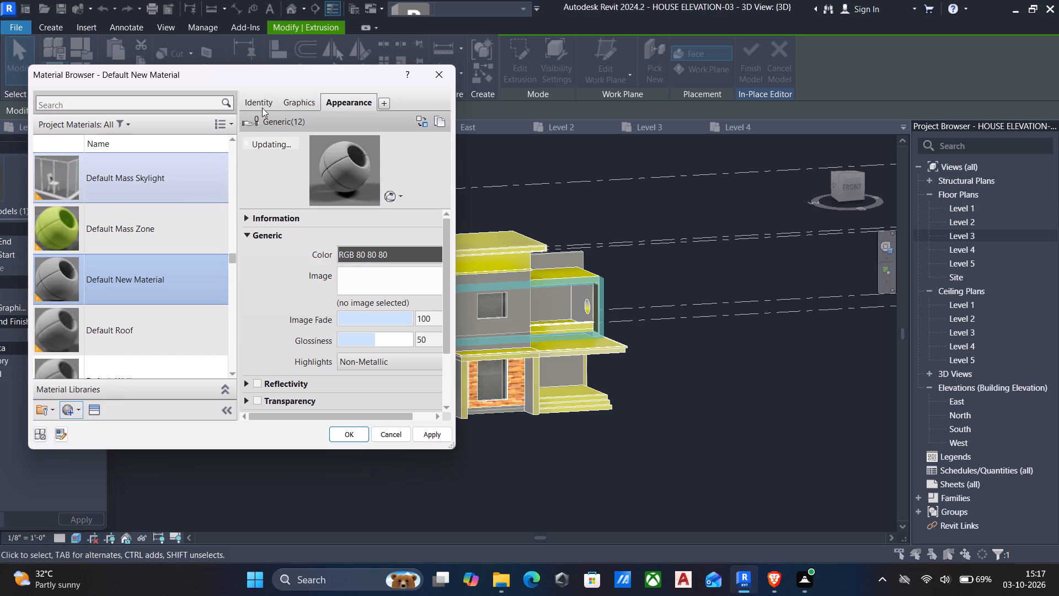
pyautogui.click(266, 99)
pyautogui.click(431, 130)
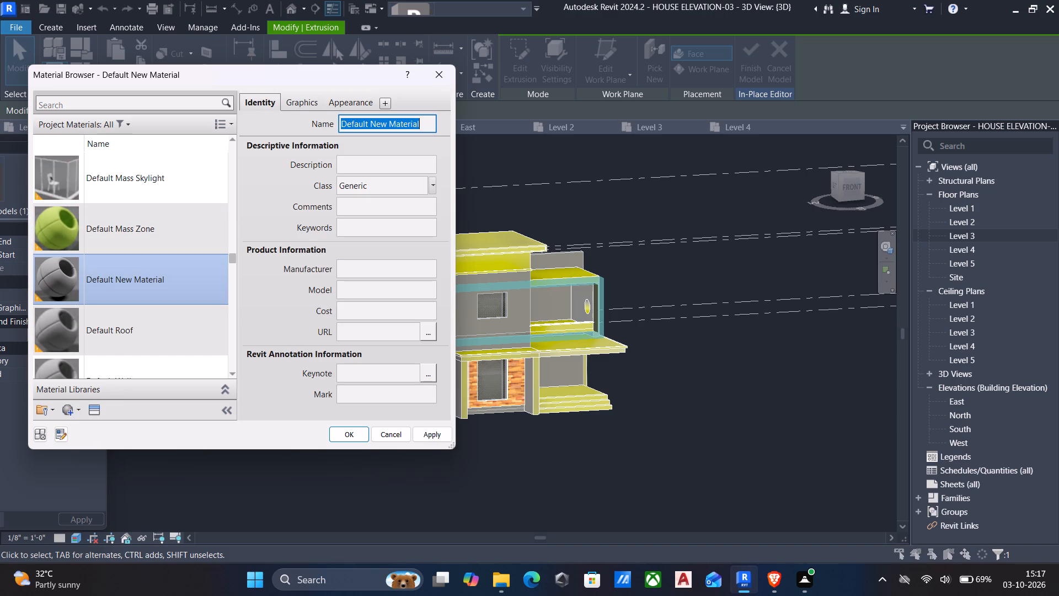
pyautogui.write('warm')
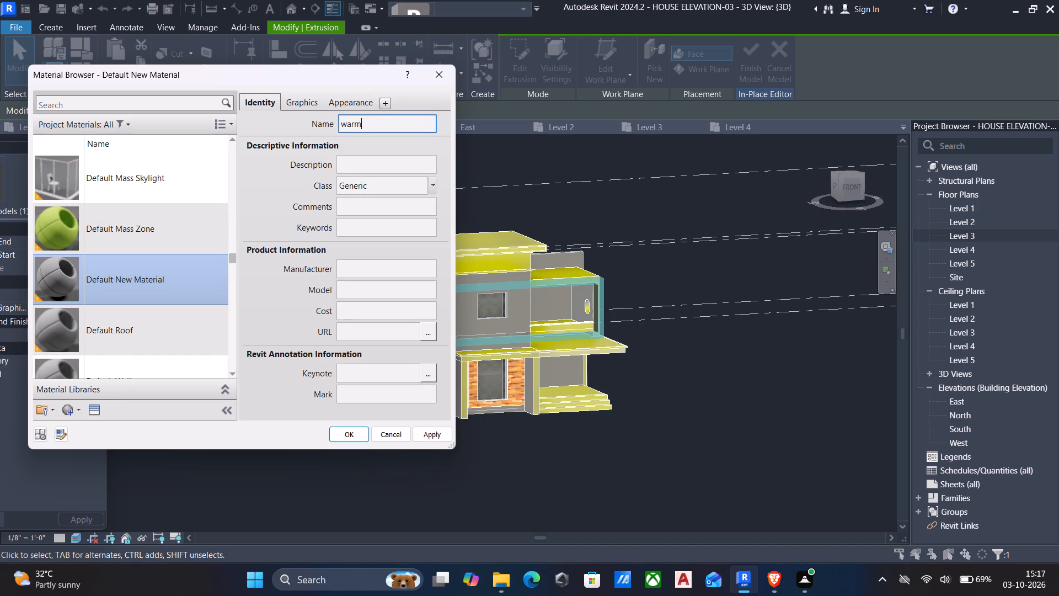
pyautogui.press('m')
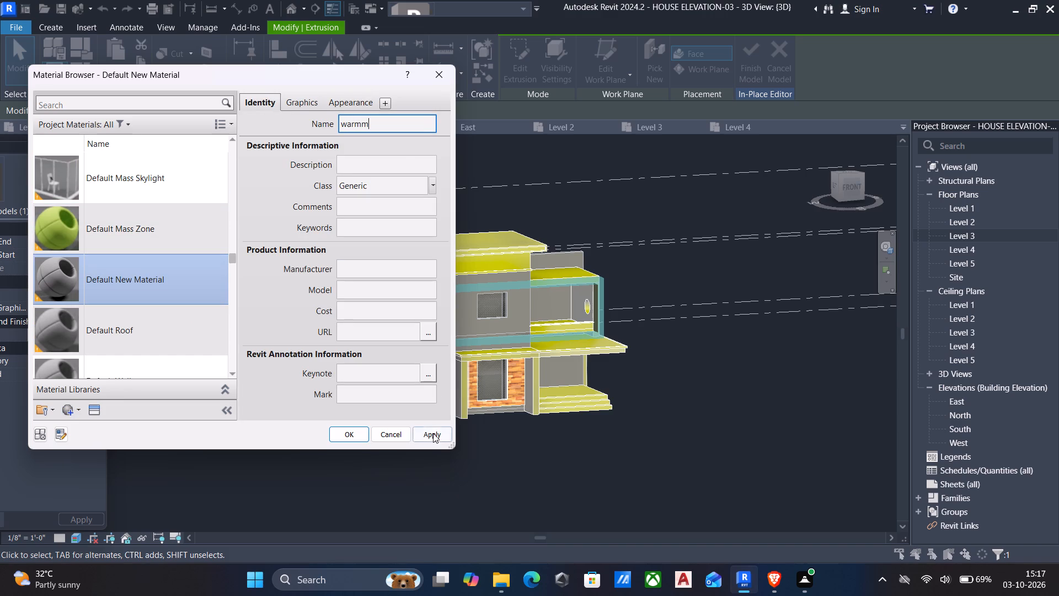
pyautogui.click(432, 434)
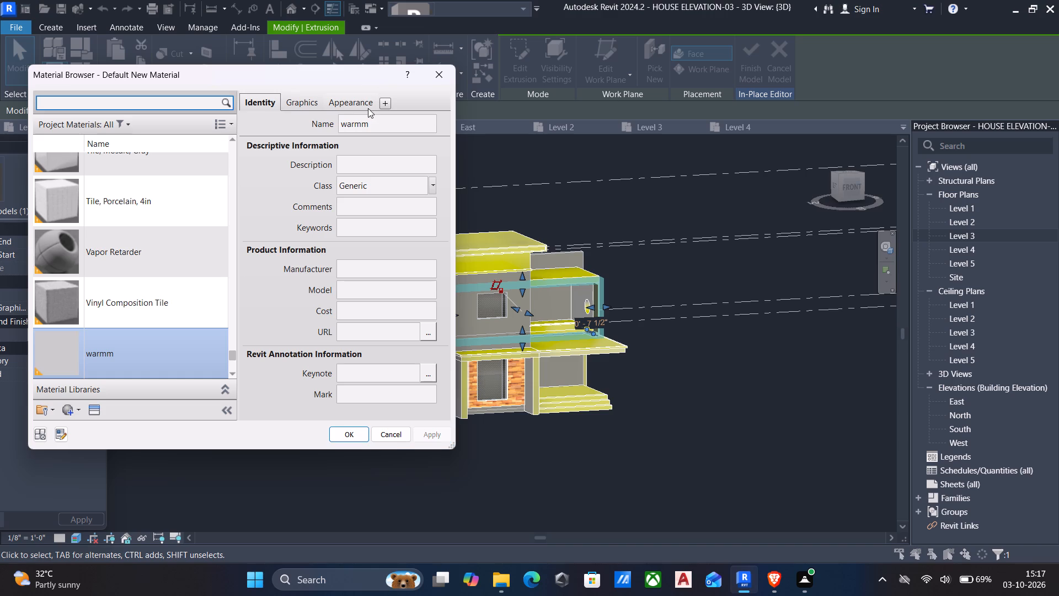
# Give the warmm material the image warm ivory colour.jpeg as its appearance and assign it to the upper-floor rectangular frame.
pyautogui.click(348, 103)
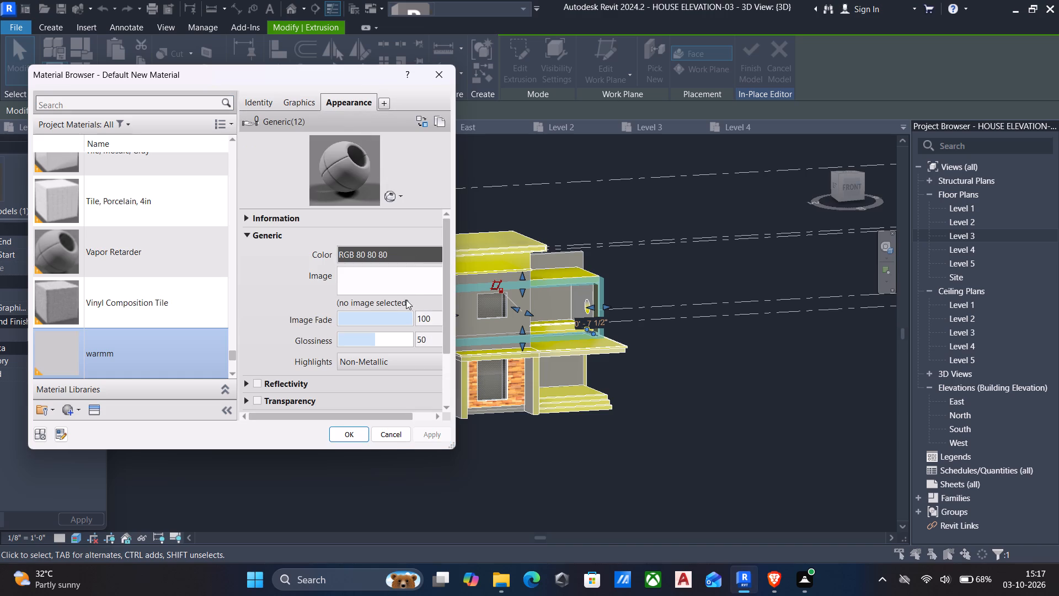
pyautogui.click(390, 282)
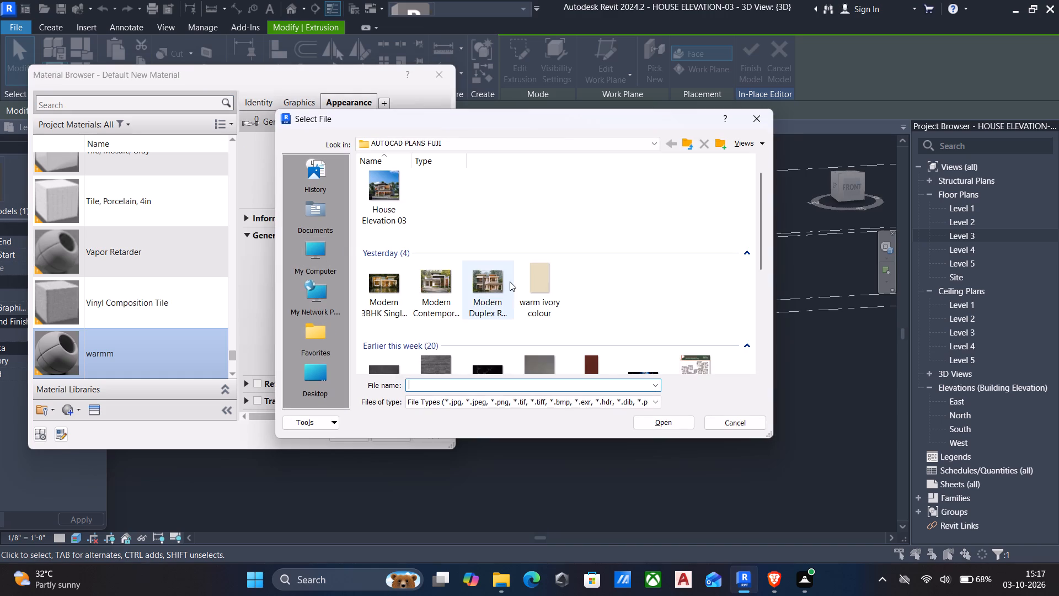
pyautogui.click(538, 275)
pyautogui.click(670, 418)
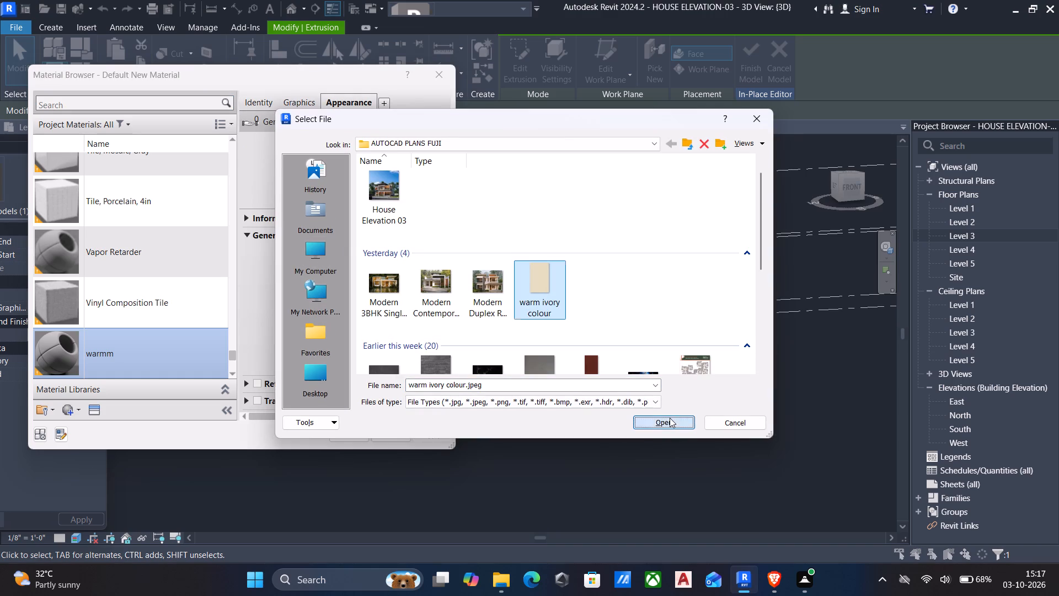
pyautogui.click(421, 435)
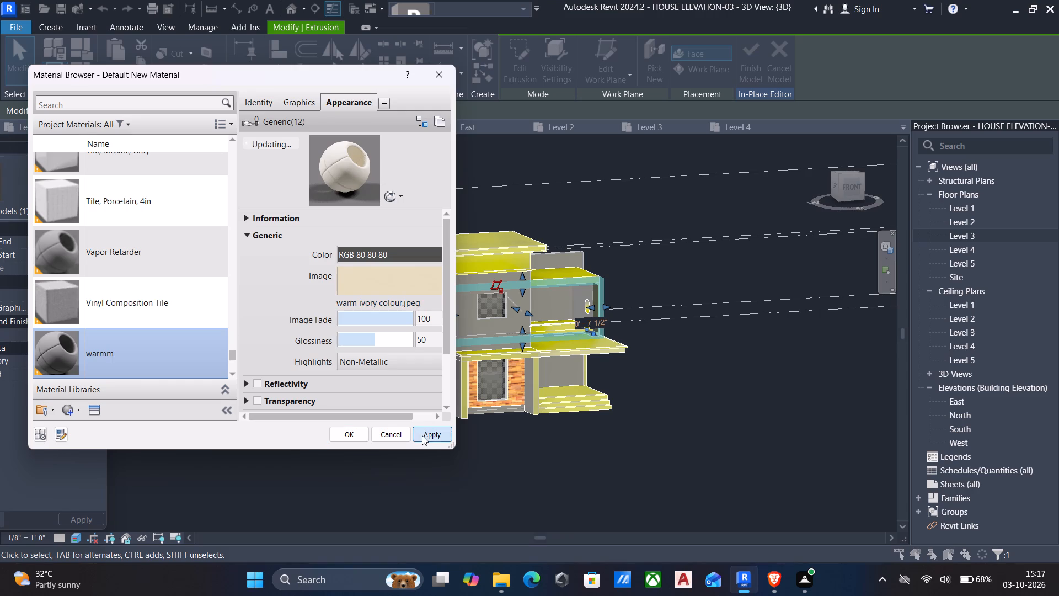
pyautogui.click(350, 435)
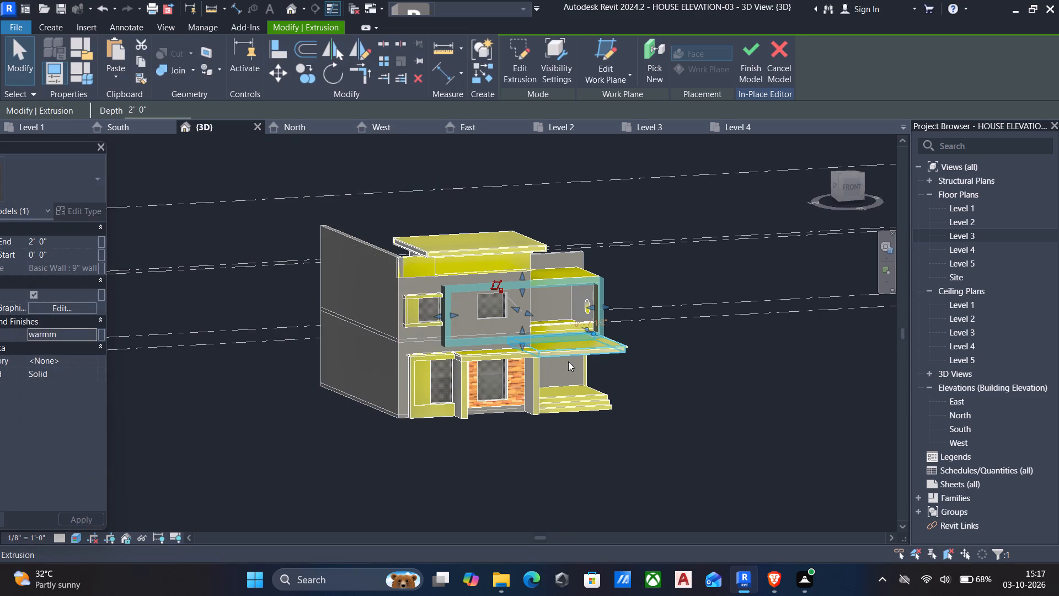
pyautogui.press('Escape')
# For the narrow panel extrusion beside the small upper-floor window's frame, create a new material named wall wood.
pyautogui.scroll(-1, 577, 354)
pyautogui.keyDown('shift'); pyautogui.moveTo(577, 354); pyautogui.dragTo(509, 370, button='middle'); pyautogui.keyUp('shift')
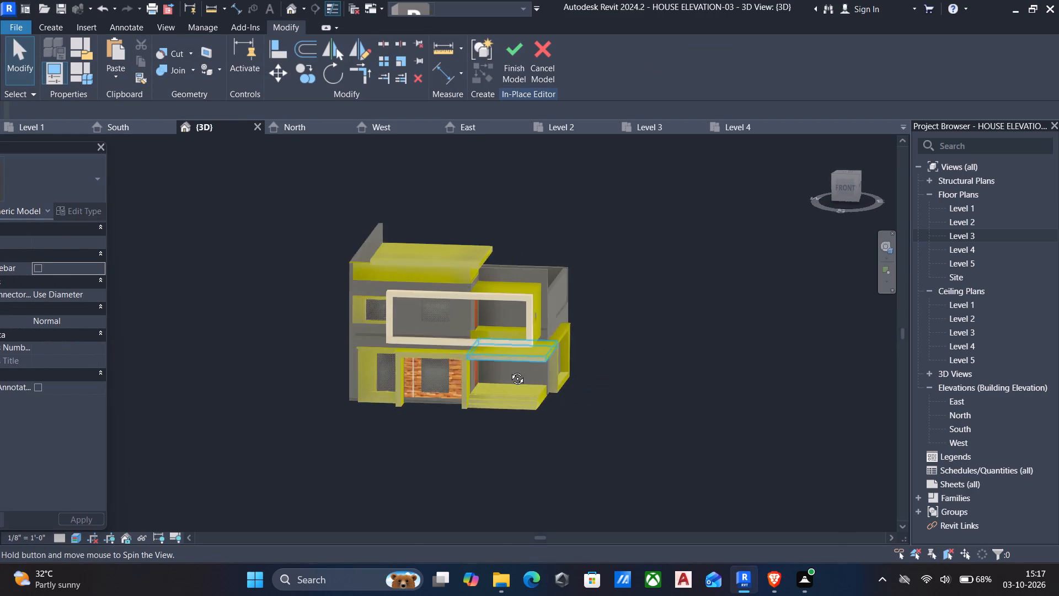
pyautogui.keyDown('shift'); pyautogui.moveTo(509, 370); pyautogui.dragTo(463, 392, button='middle'); pyautogui.keyUp('shift')
pyautogui.keyDown('shift'); pyautogui.moveTo(388, 297); pyautogui.dragTo(389, 297, button='middle'); pyautogui.keyUp('shift')
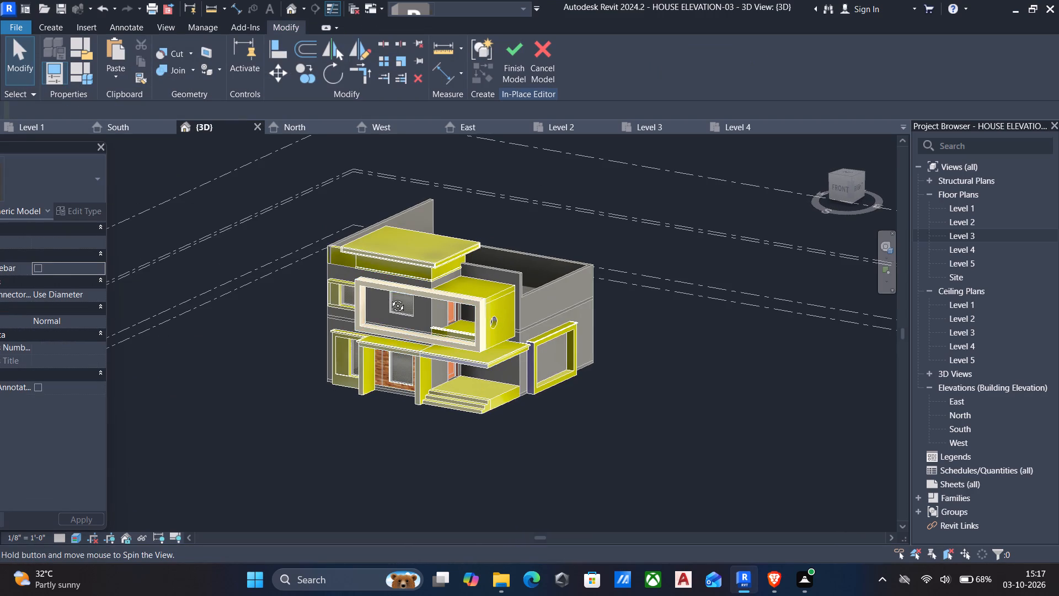
pyautogui.keyDown('shift'); pyautogui.moveTo(389, 297); pyautogui.dragTo(508, 276, button='middle'); pyautogui.keyUp('shift')
pyautogui.scroll(3, 452, 323)
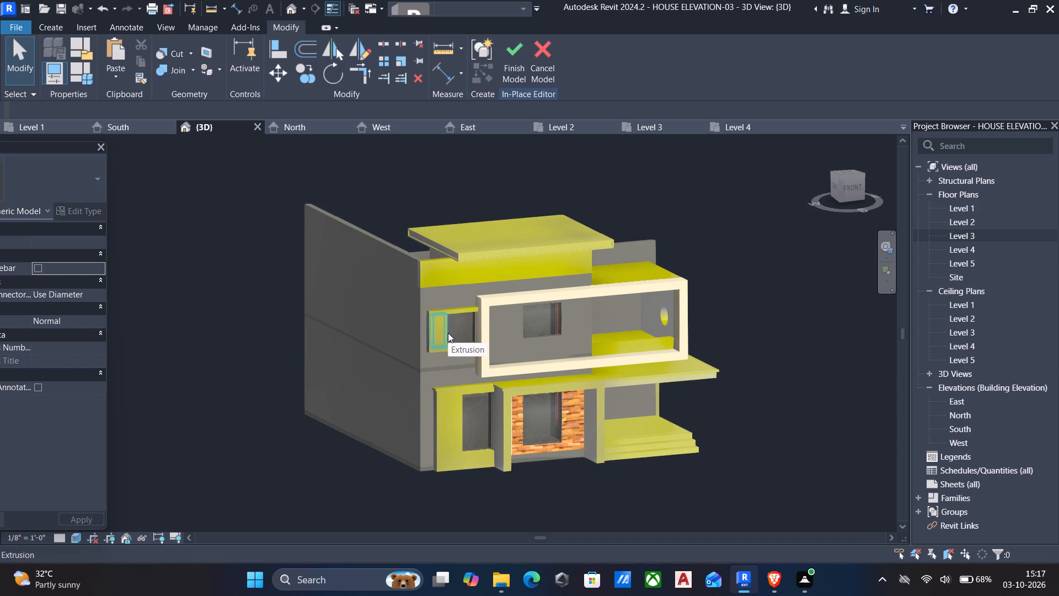
pyautogui.click(448, 333)
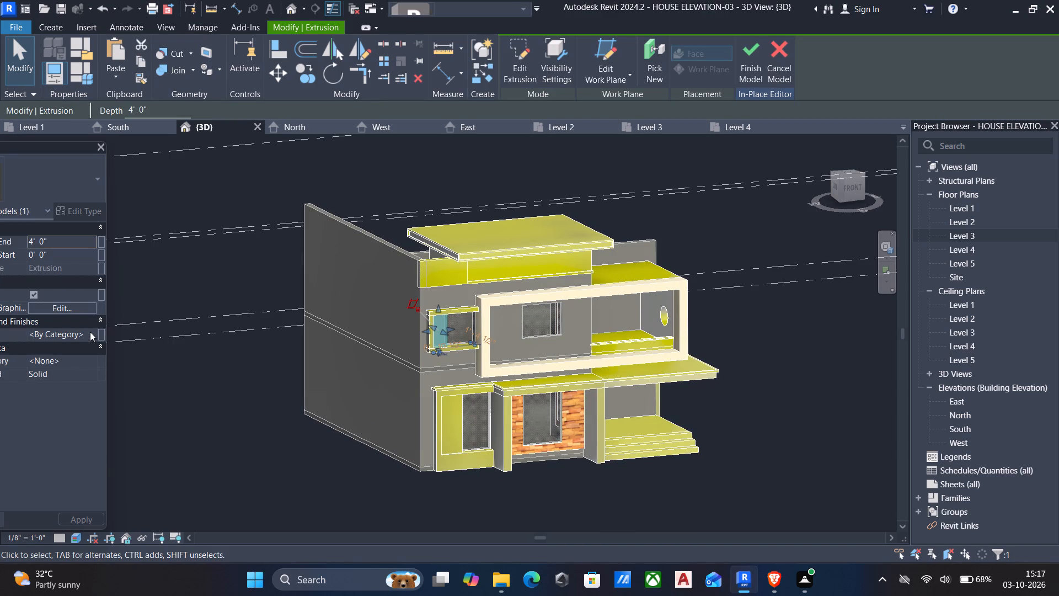
pyautogui.click(90, 334)
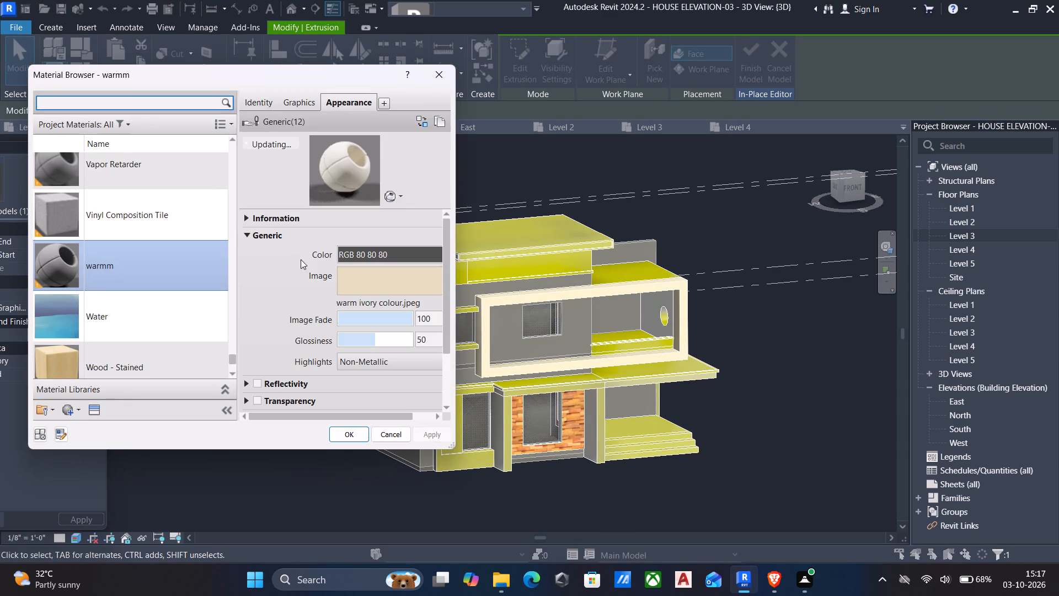
pyautogui.click(62, 413)
pyautogui.click(106, 430)
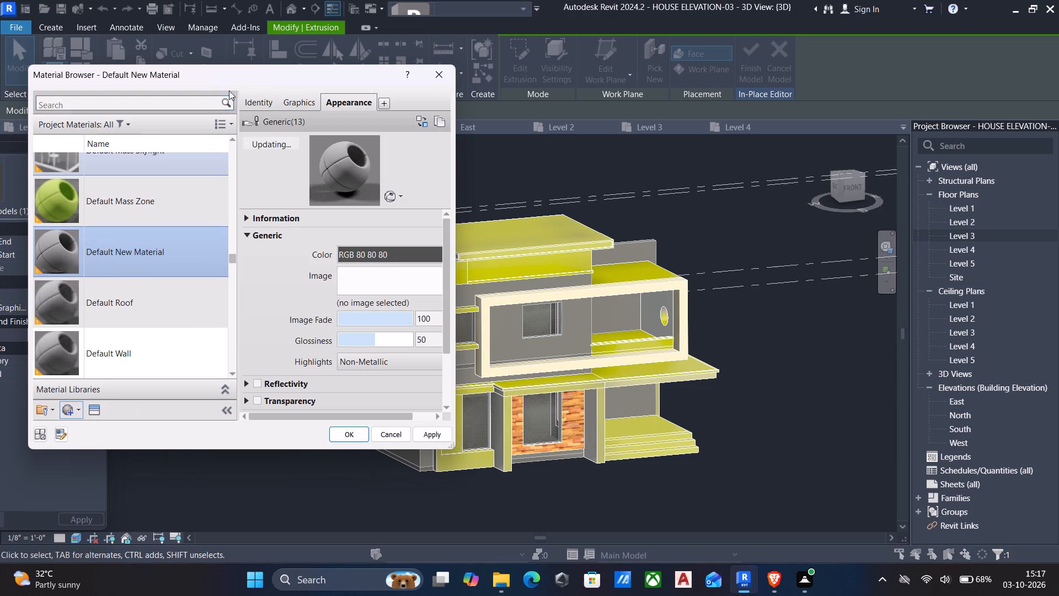
pyautogui.click(256, 98)
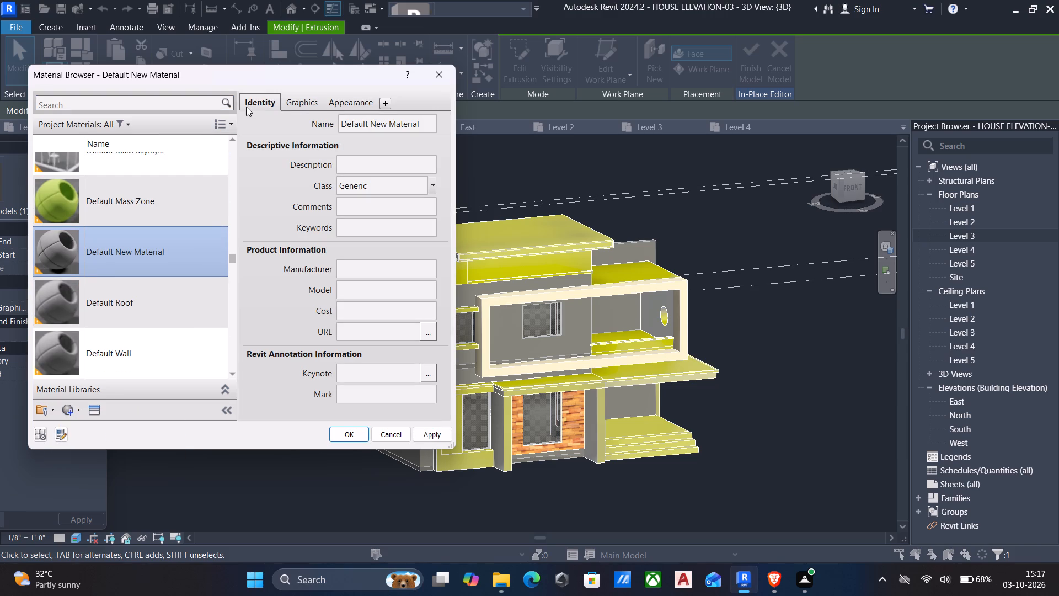
pyautogui.click(432, 129)
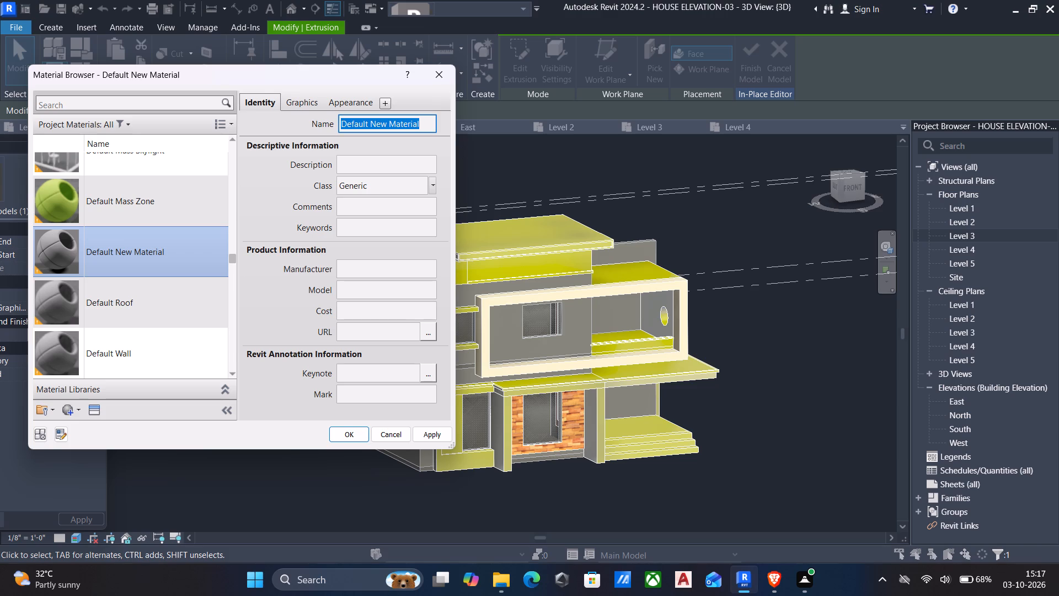
pyautogui.write('wall wood')
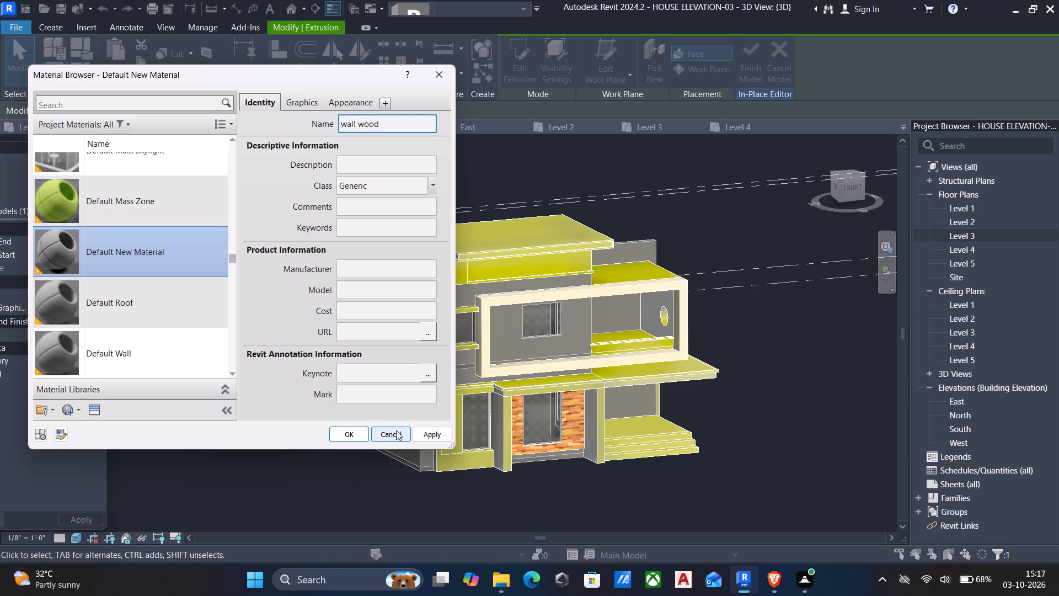
pyautogui.click(431, 434)
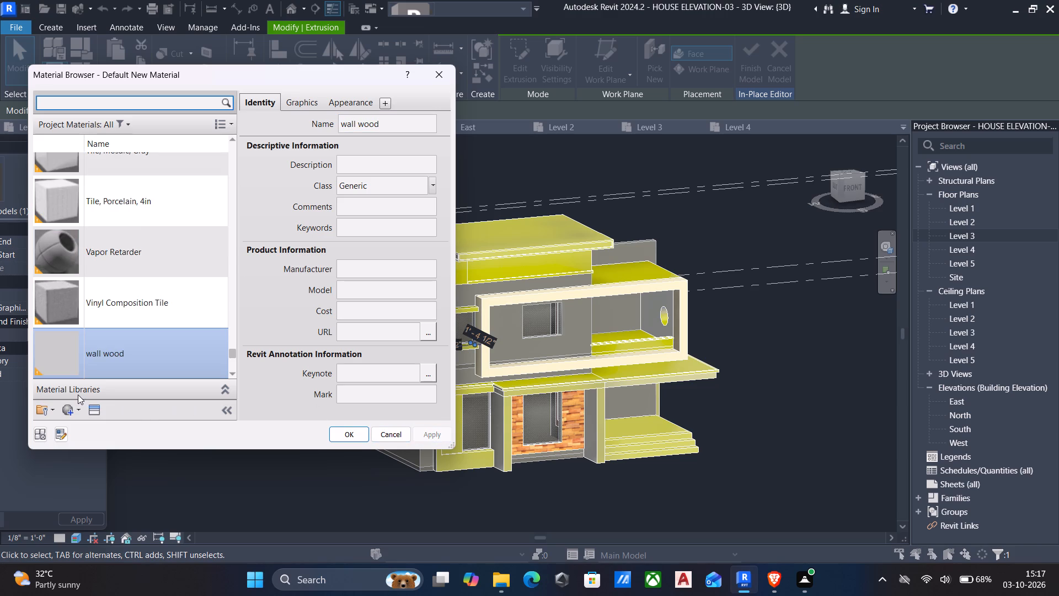
# Give wall wood the Cocobolo appearance from the Appearance Library's Wood category and assign it to the narrow upper-floor panel.
pyautogui.click(91, 407)
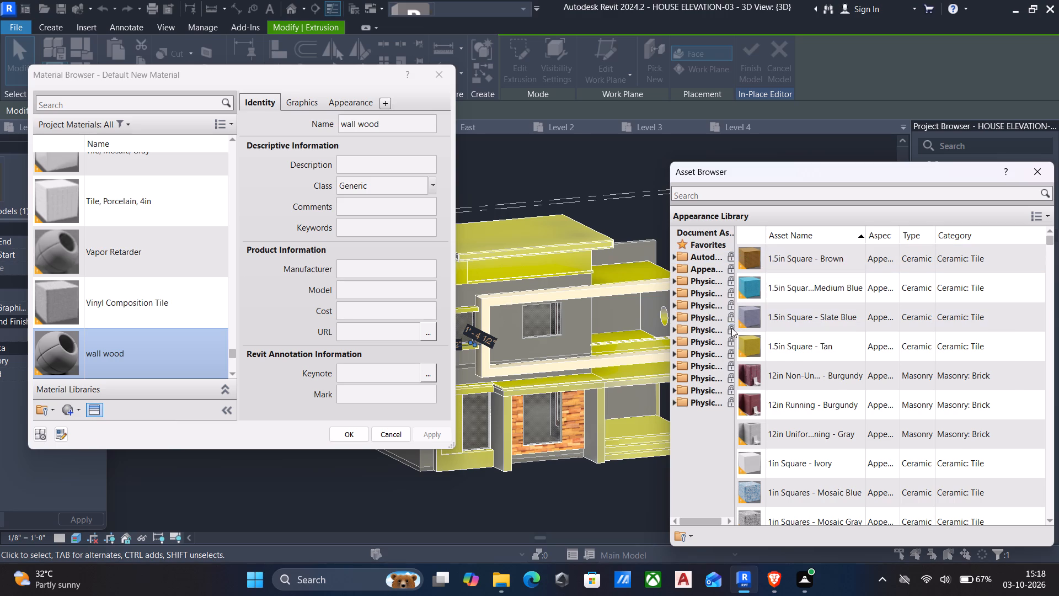
pyautogui.click(676, 271)
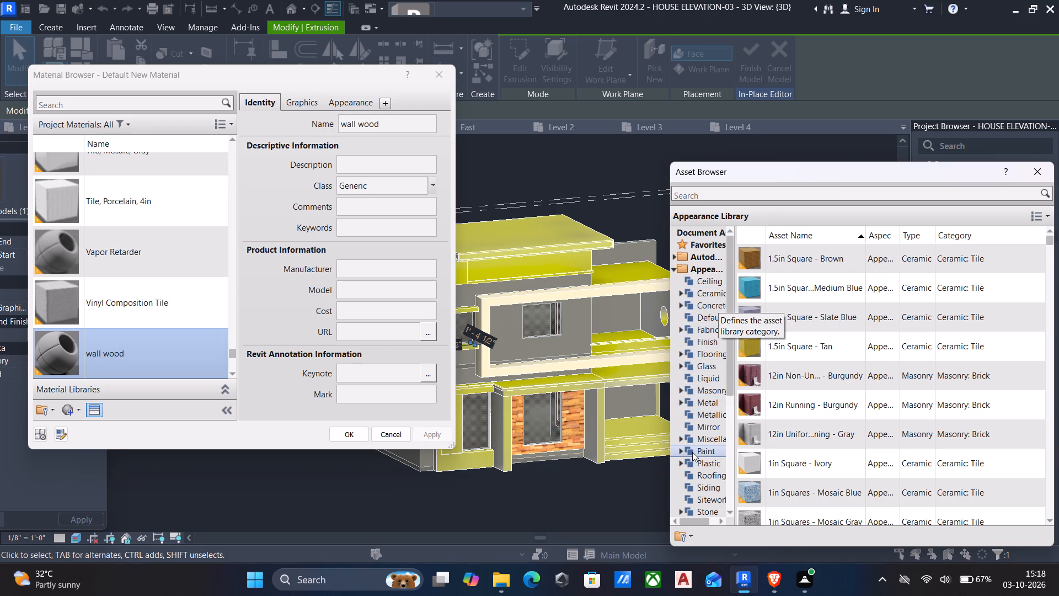
pyautogui.scroll(-3, 692, 452)
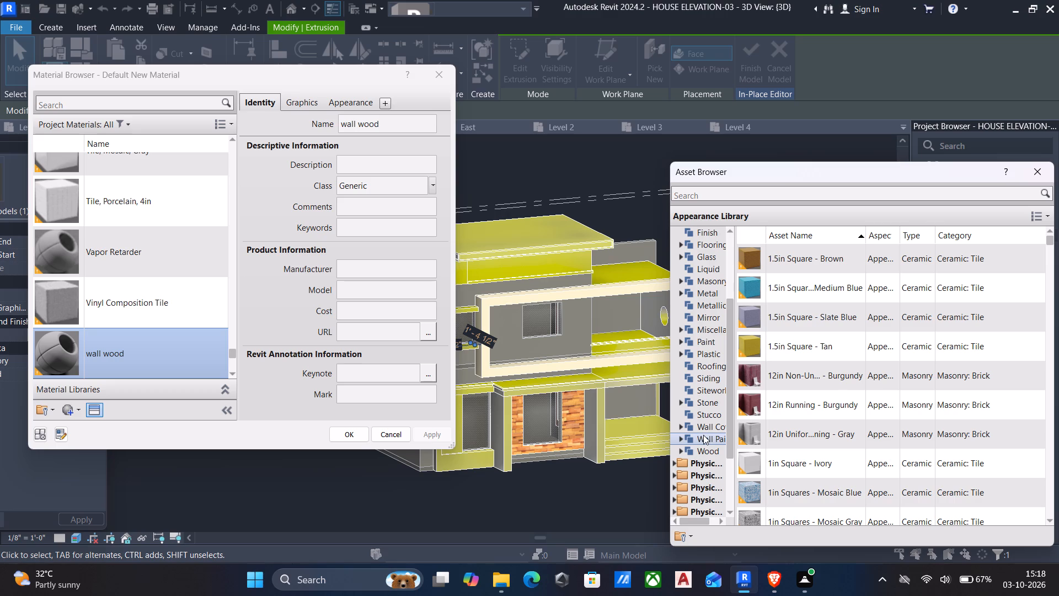
pyautogui.click(692, 449)
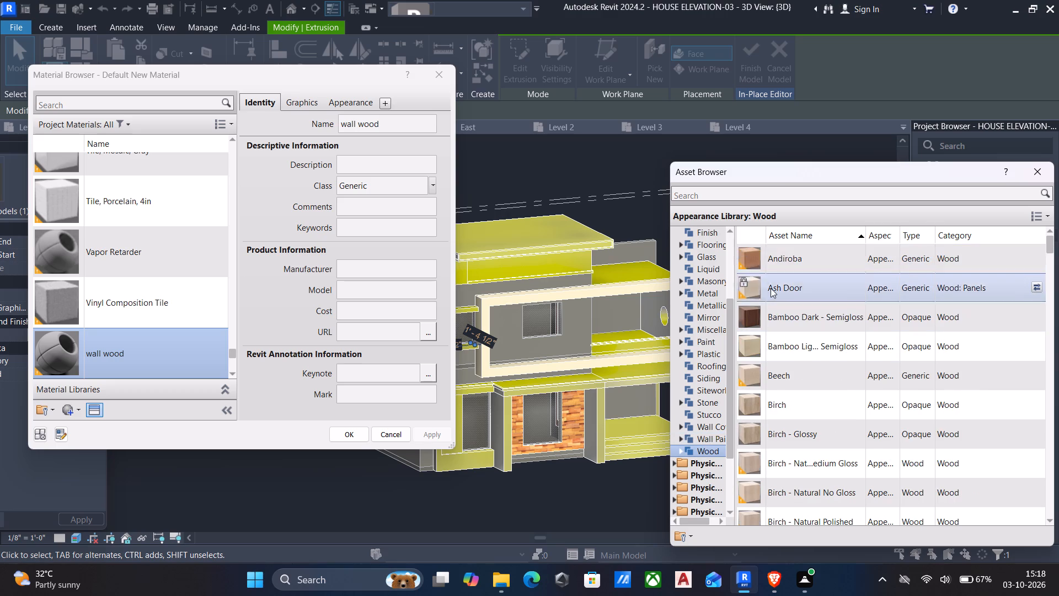
pyautogui.scroll(-5, 775, 312)
pyautogui.scroll(-9, 786, 379)
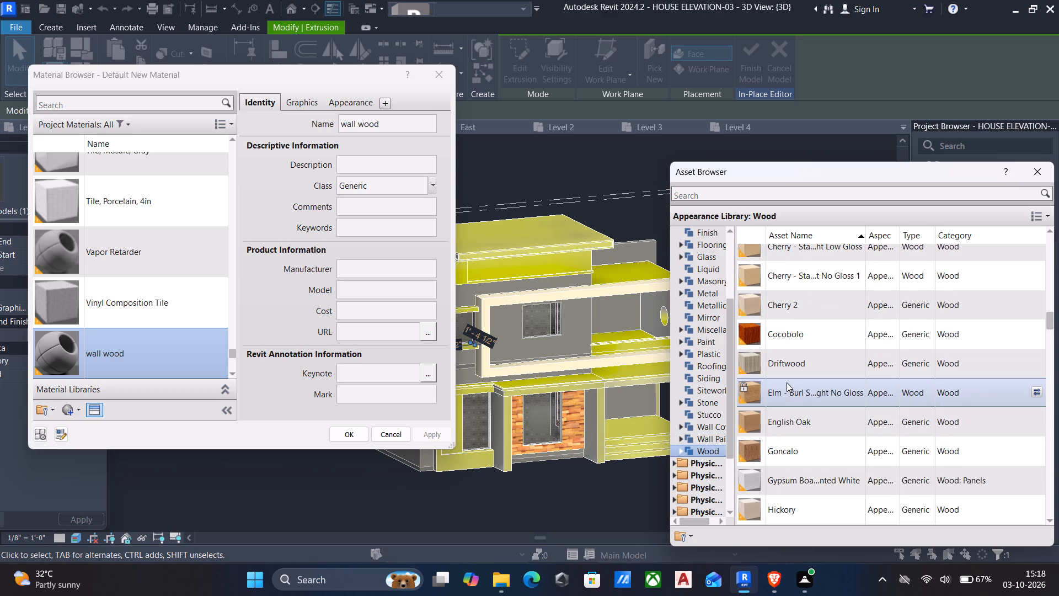
pyautogui.scroll(-2, 787, 382)
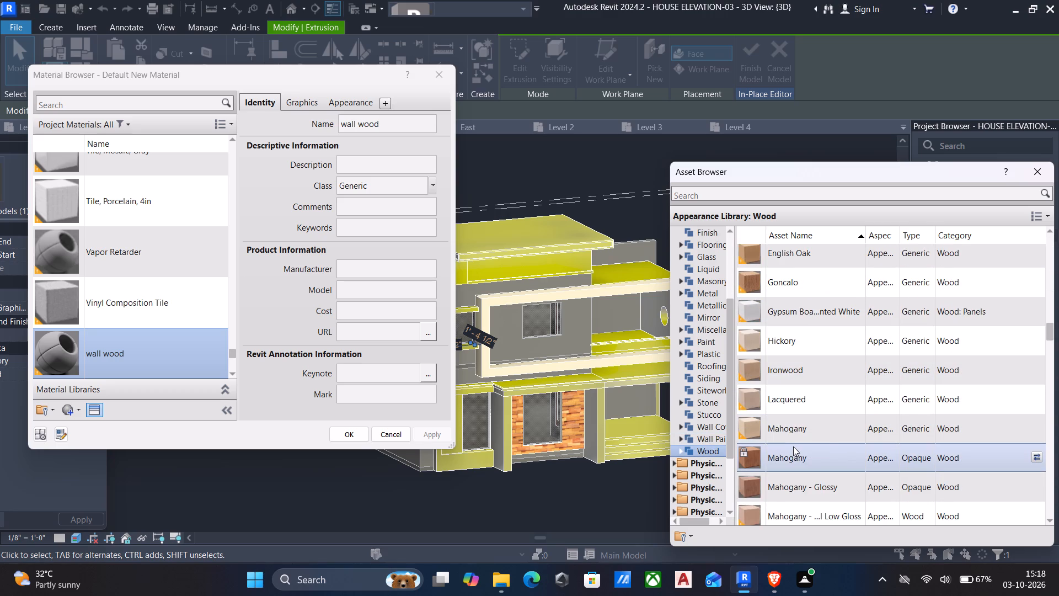
pyautogui.scroll(1, 793, 446)
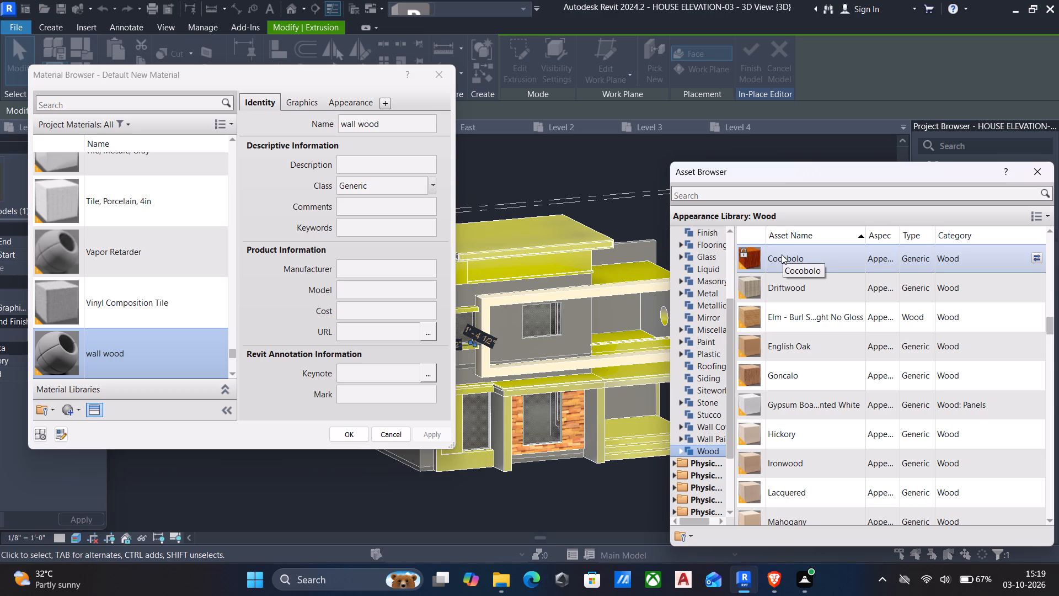
pyautogui.scroll(2, 782, 254)
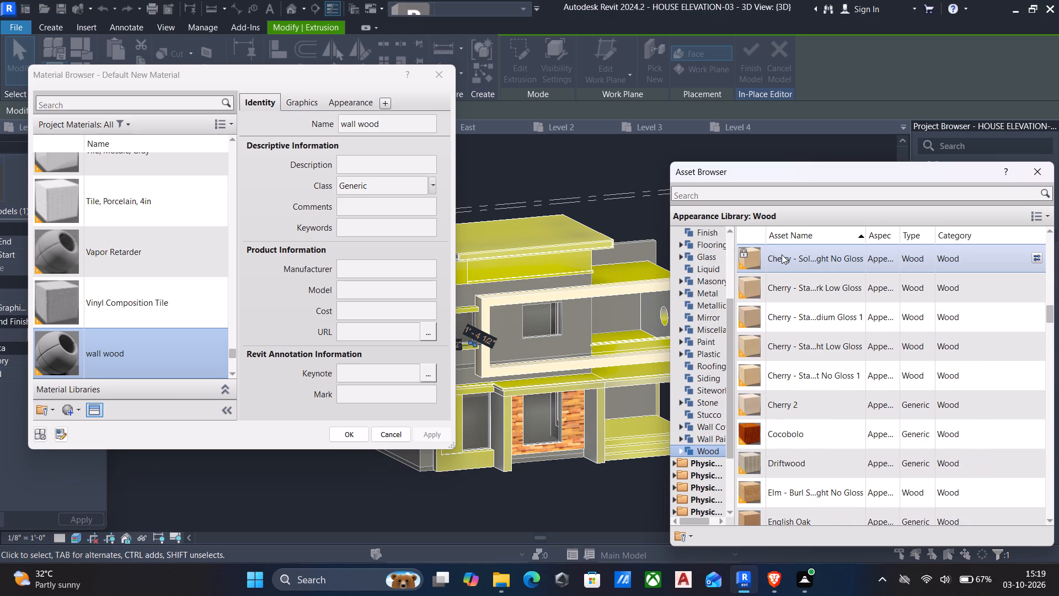
pyautogui.scroll(3, 782, 254)
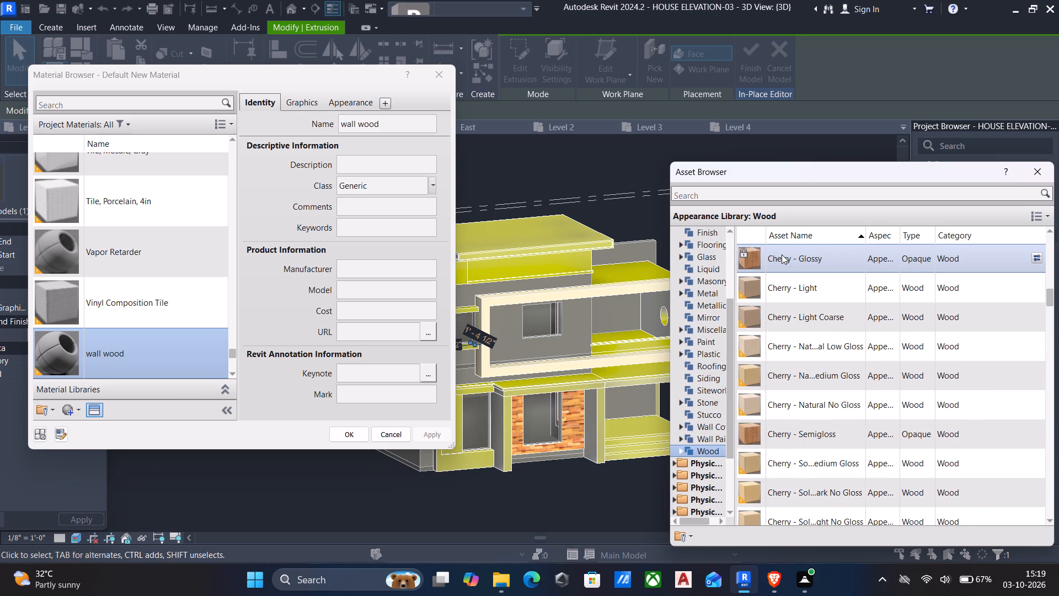
pyautogui.scroll(-8, 782, 284)
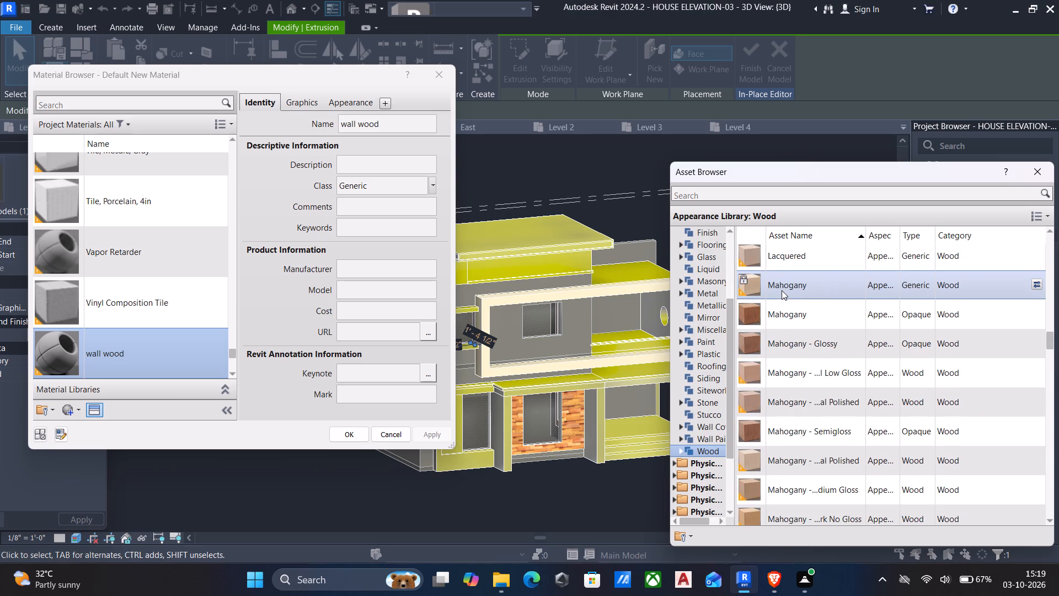
pyautogui.scroll(-13, 782, 290)
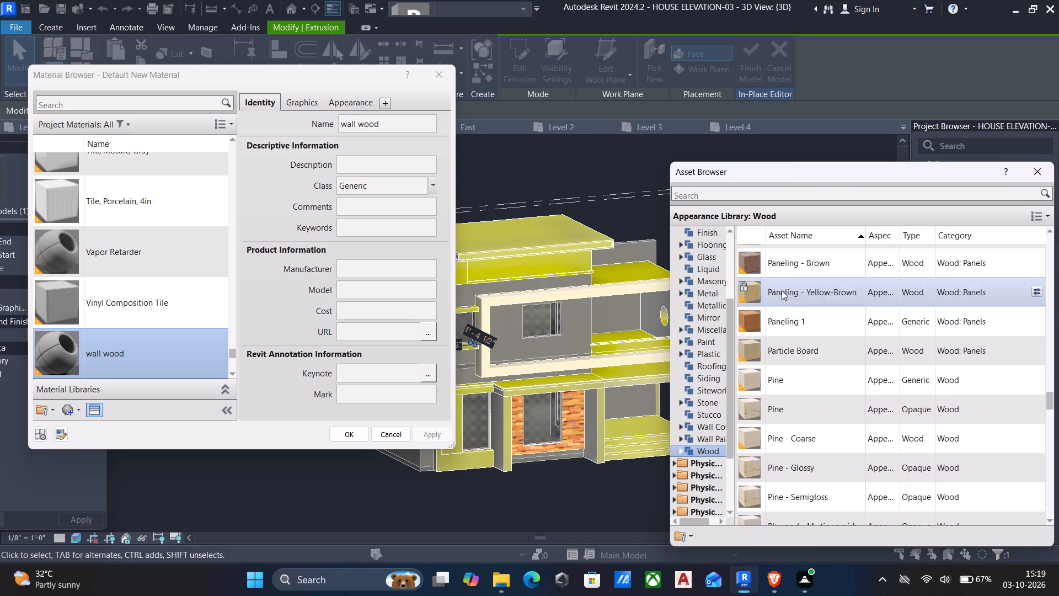
pyautogui.scroll(-12, 782, 290)
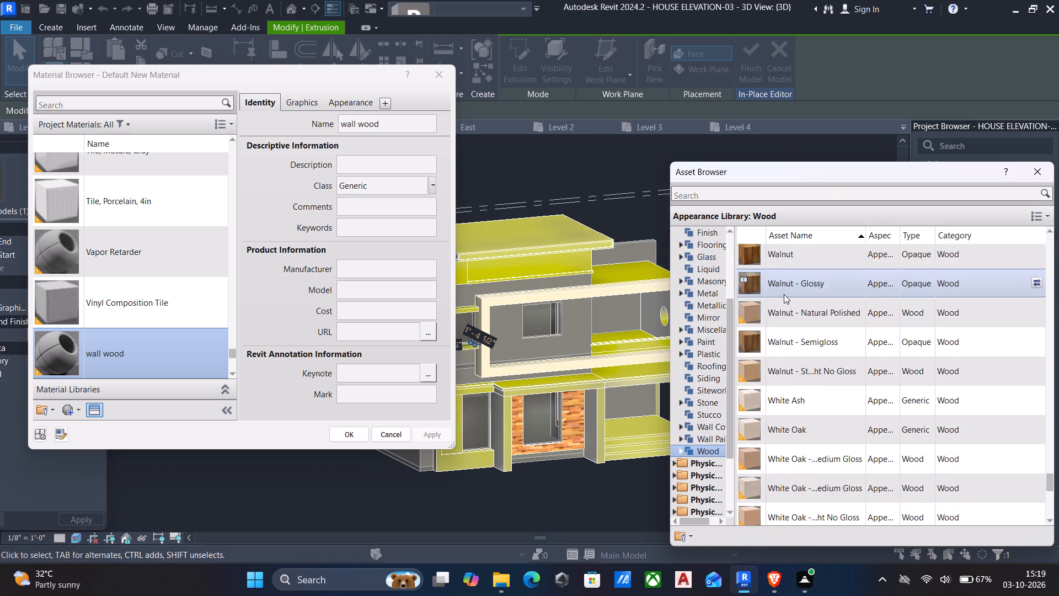
pyautogui.scroll(-2, 784, 294)
pyautogui.scroll(4, 784, 297)
pyautogui.scroll(-6, 784, 297)
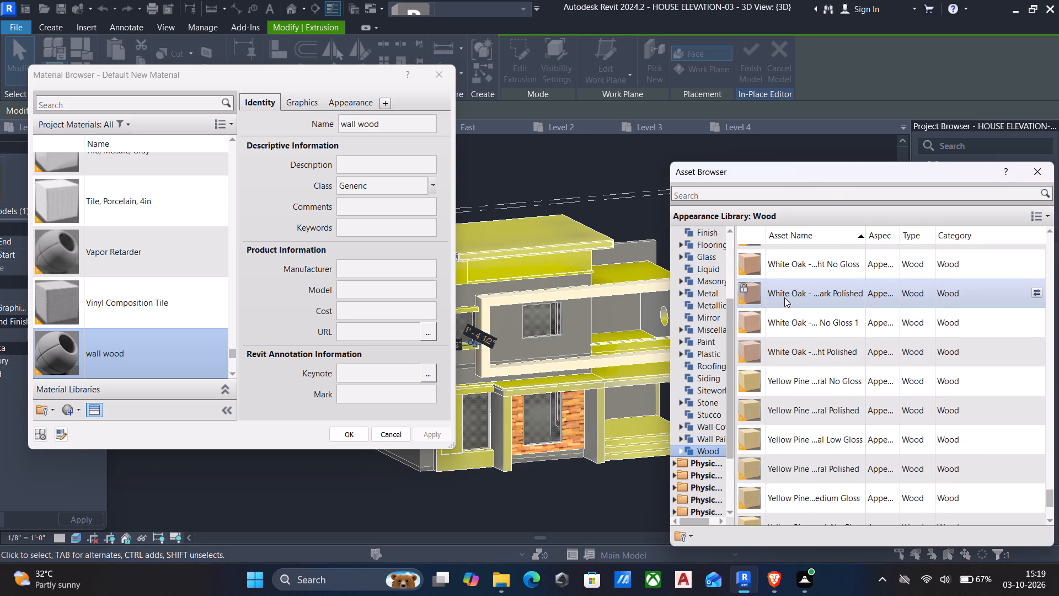
pyautogui.scroll(-9, 784, 297)
pyautogui.scroll(17, 784, 297)
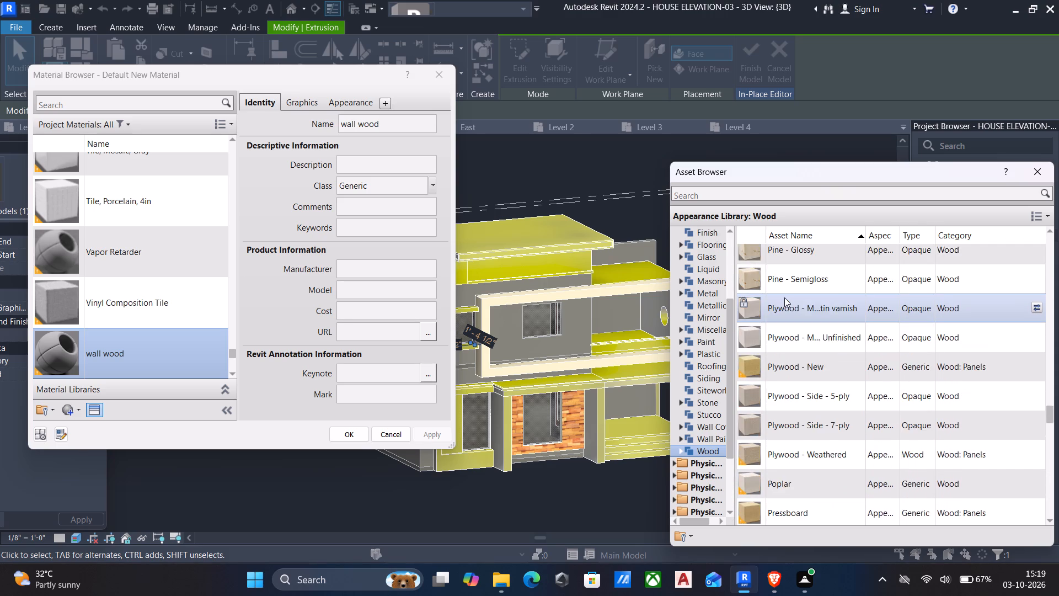
pyautogui.scroll(16, 784, 297)
pyautogui.scroll(5, 784, 297)
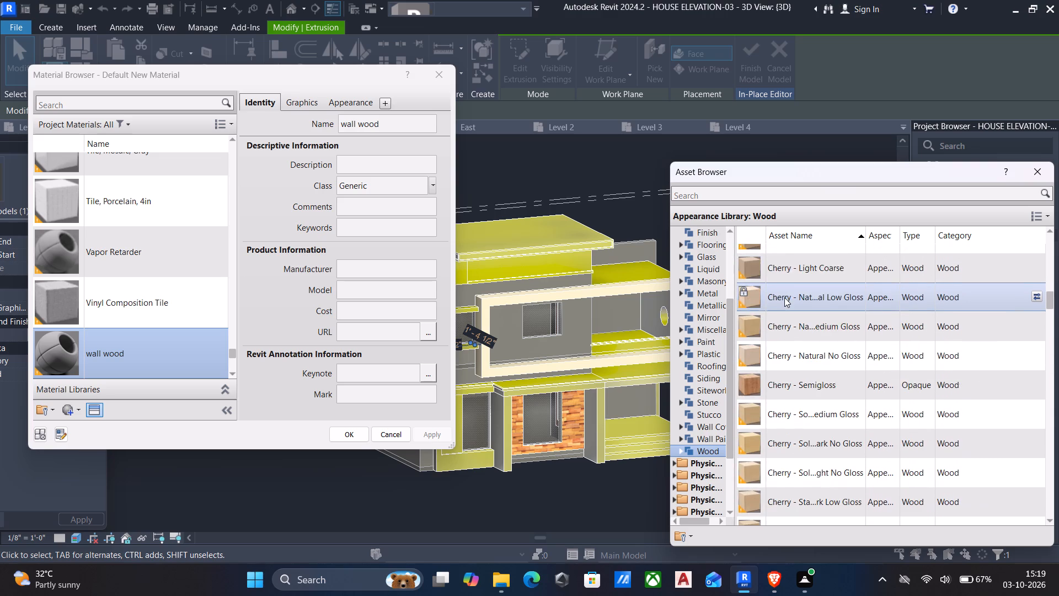
pyautogui.scroll(-3, 784, 297)
pyautogui.doubleClick(800, 391)
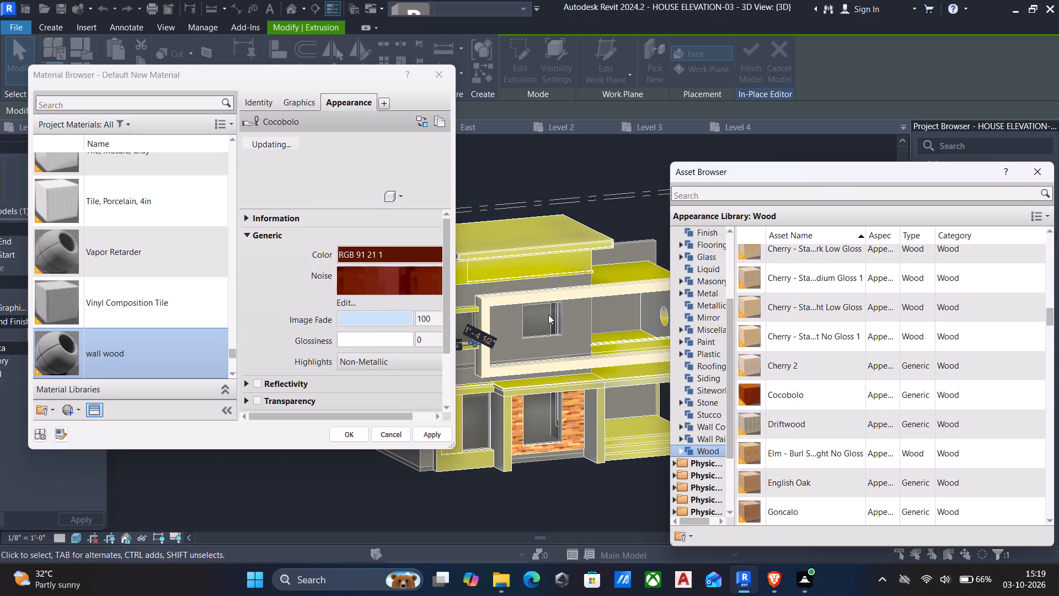
pyautogui.click(430, 437)
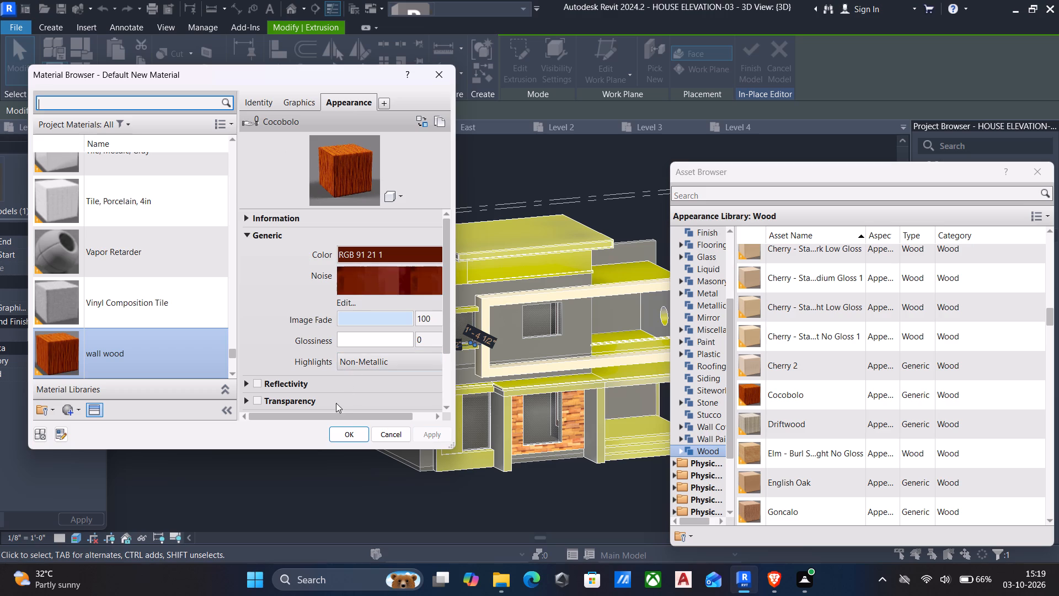
pyautogui.click(343, 436)
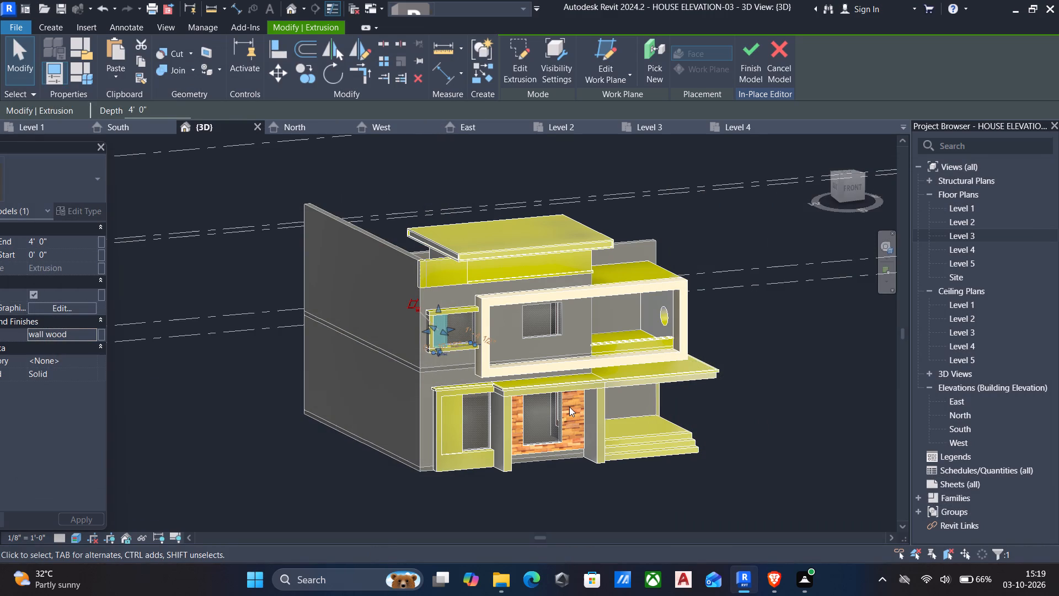
pyautogui.press('Escape')
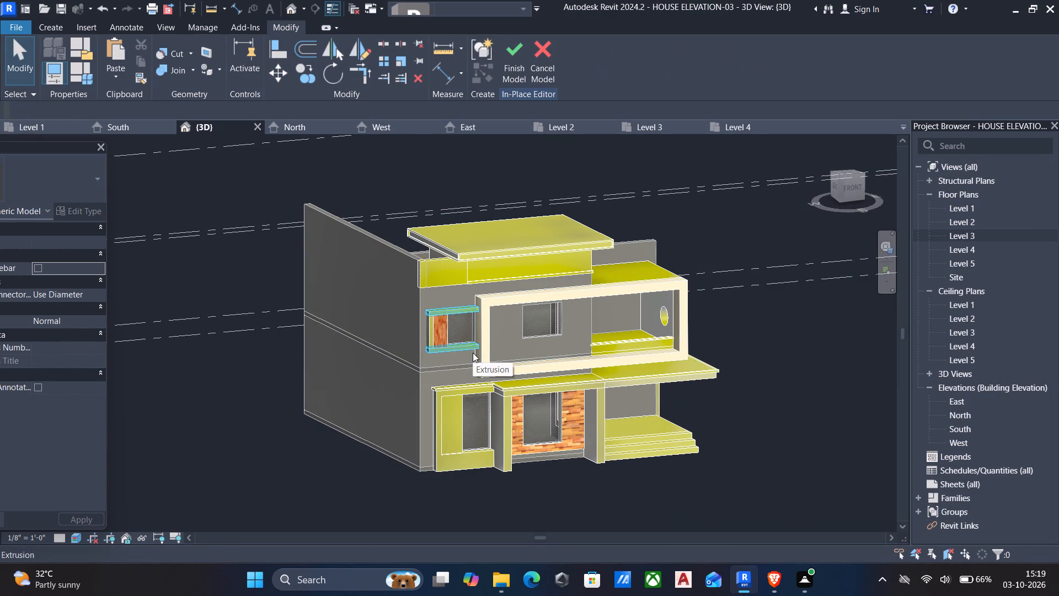
pyautogui.scroll(1, 473, 353)
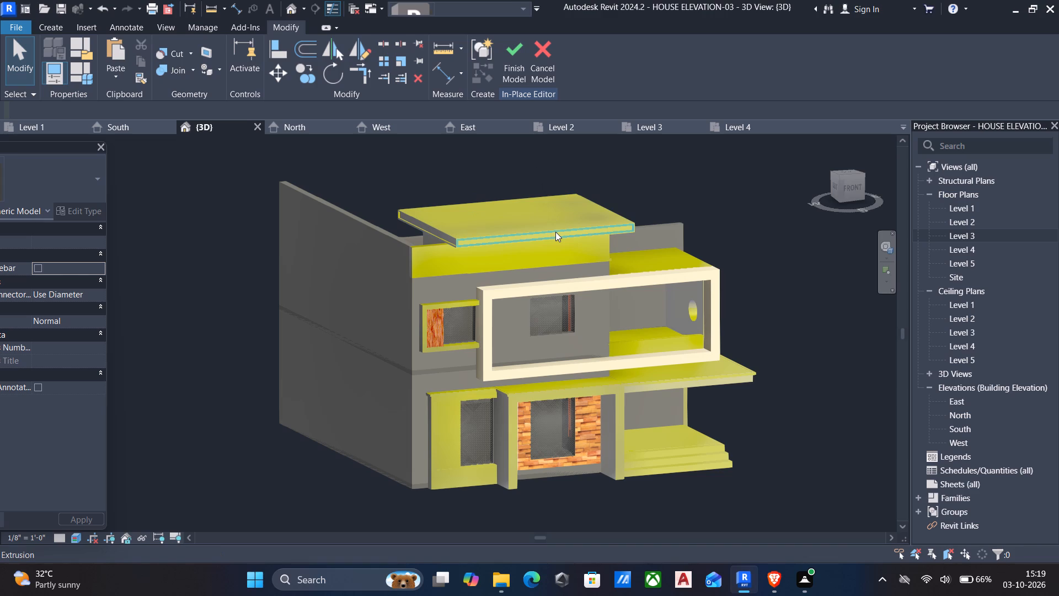
# Assign the Gypsum Wall Board material to the two parapet extrusions beneath the top roof slab and finish the in-place model.
pyautogui.click(435, 247)
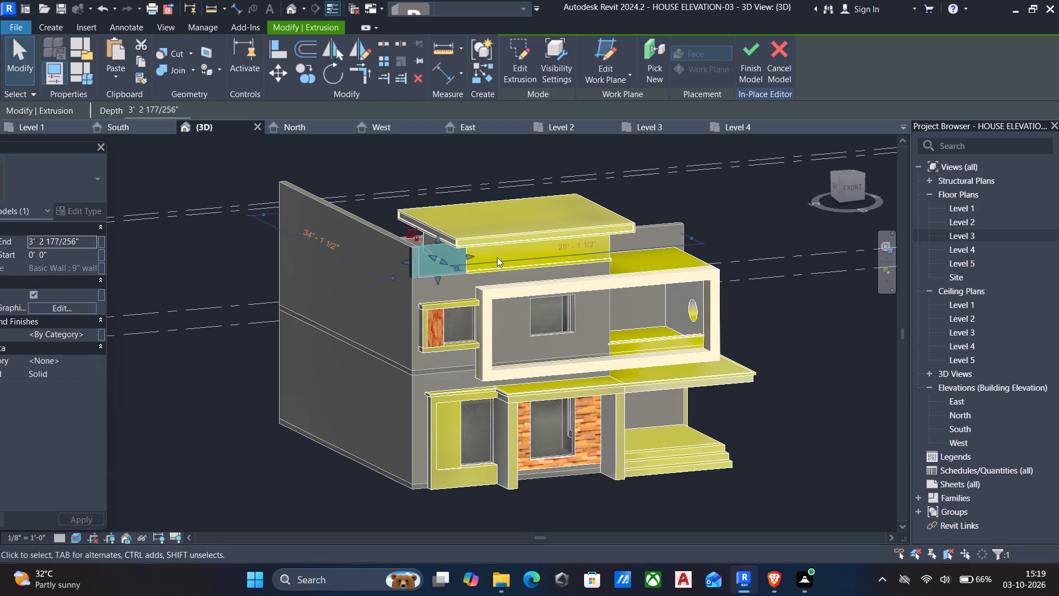
pyautogui.keyDown('ctrl'); pyautogui.click(609, 246); pyautogui.keyUp('ctrl')
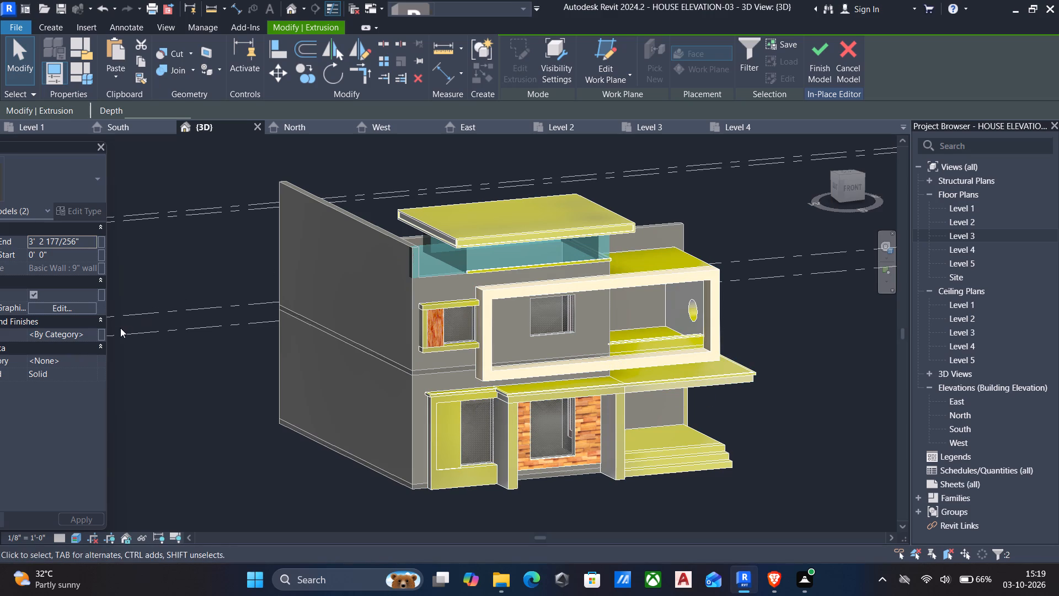
pyautogui.click(93, 332)
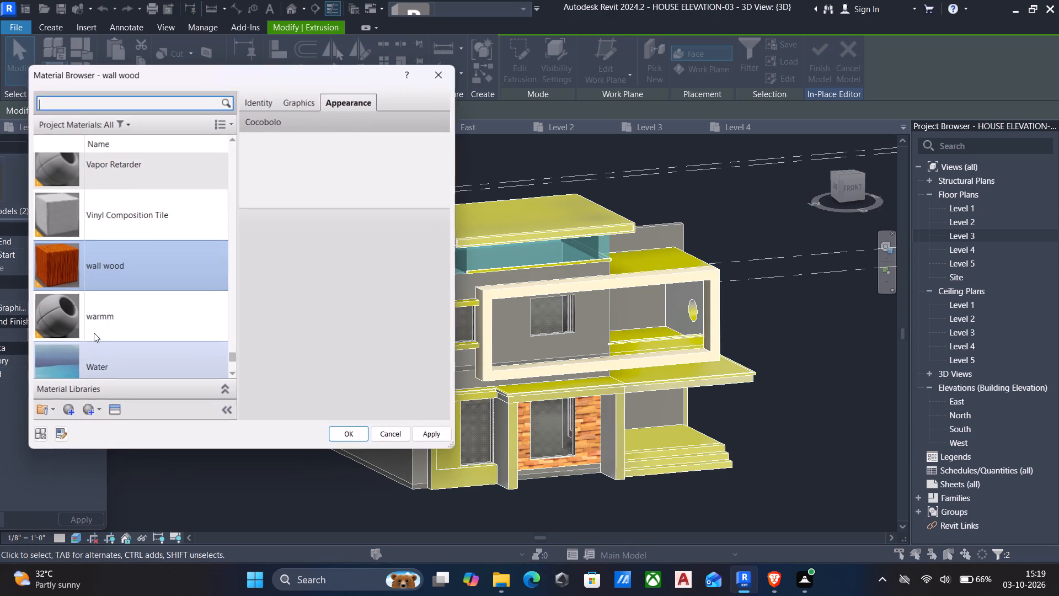
pyautogui.scroll(-7, 123, 290)
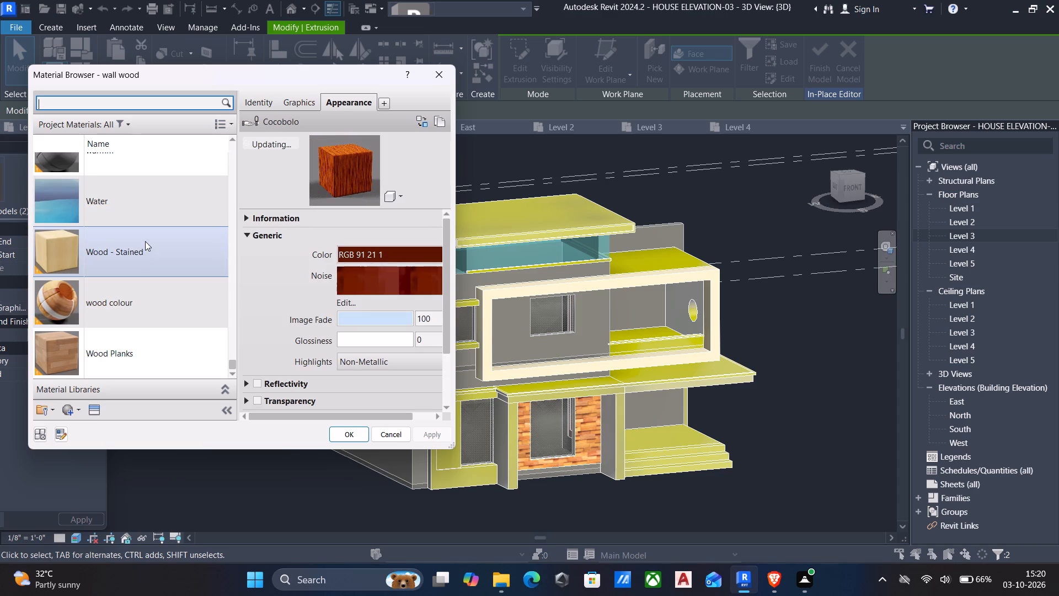
pyautogui.scroll(-6, 145, 241)
pyautogui.scroll(6, 148, 256)
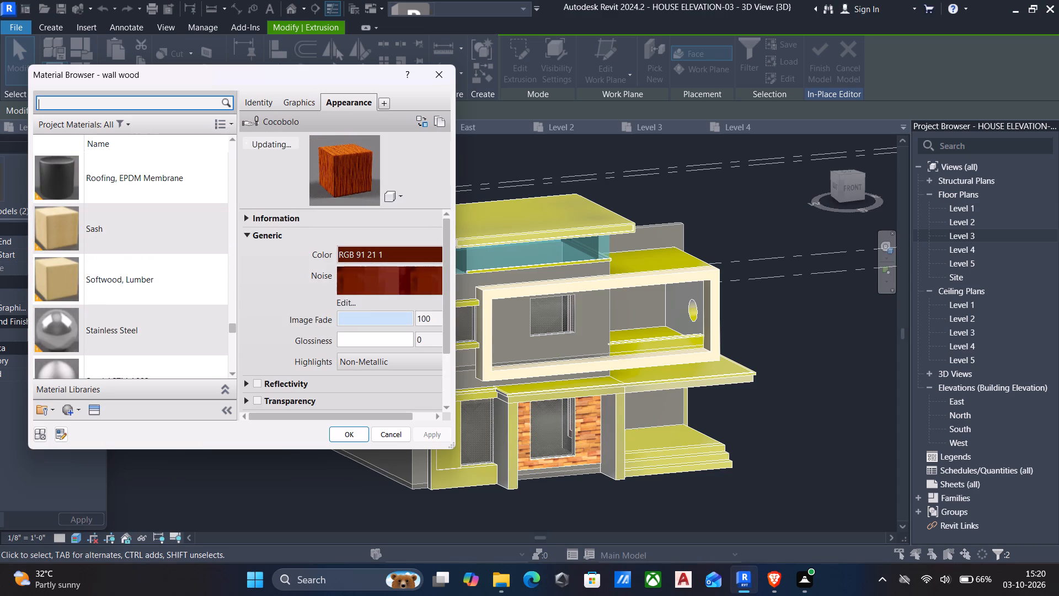
pyautogui.click(138, 107)
pyautogui.write('gyp')
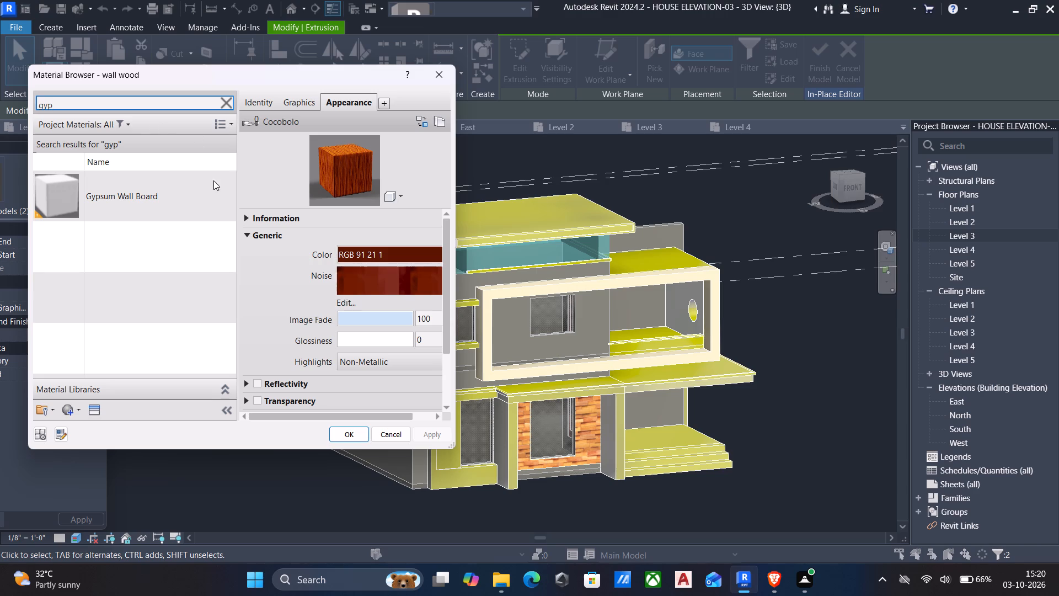
pyautogui.click(160, 200)
pyautogui.click(159, 202)
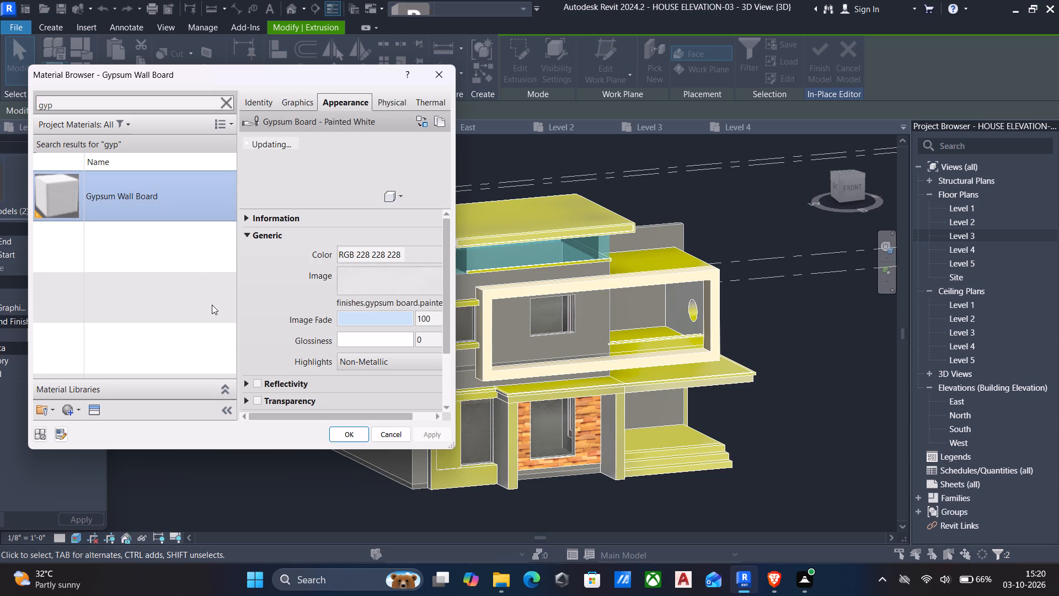
pyautogui.click(354, 433)
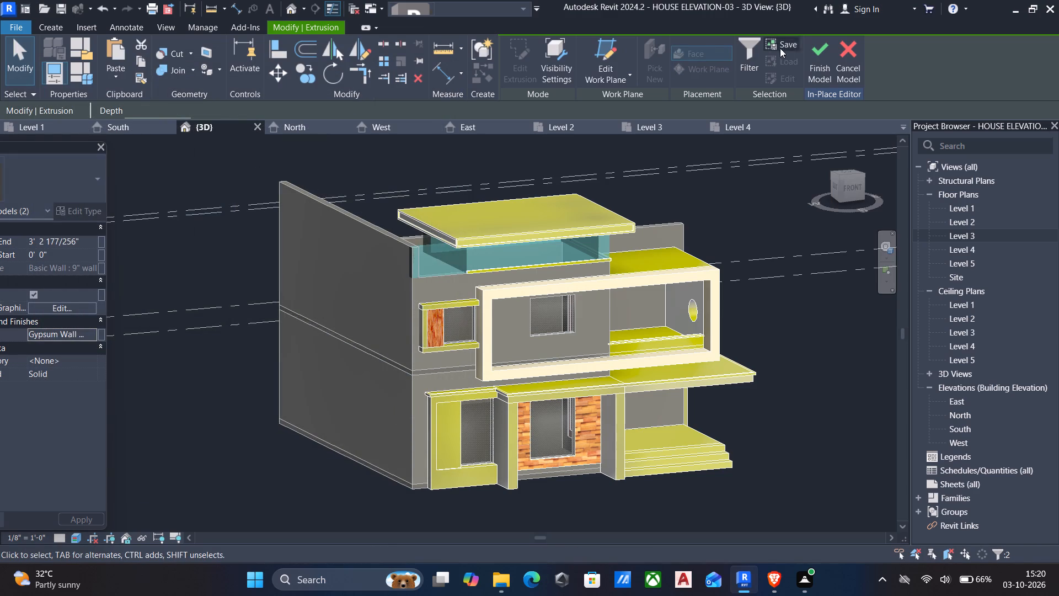
pyautogui.click(818, 59)
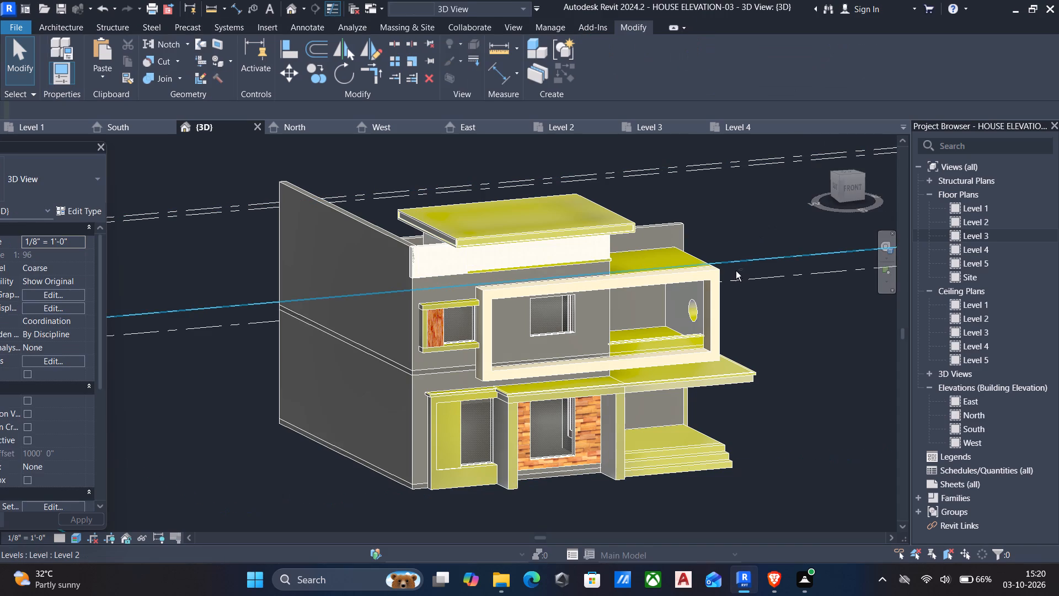
# Reopen the in-place facade model for editing from the balcony side of the house.
pyautogui.keyDown('shift'); pyautogui.moveTo(735, 271); pyautogui.dragTo(654, 285, button='middle'); pyautogui.keyUp('shift')
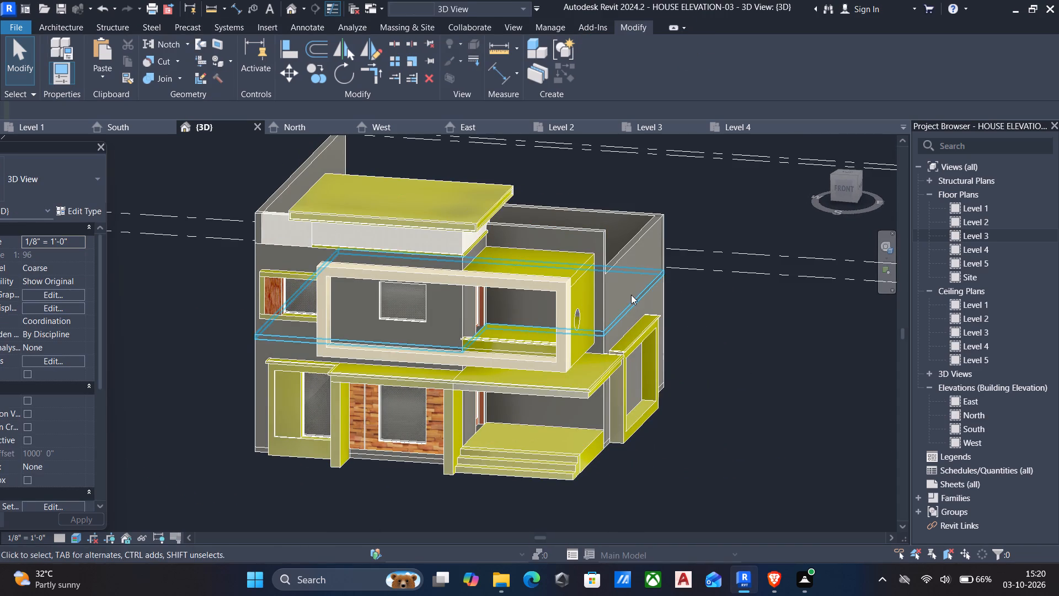
pyautogui.click(576, 321)
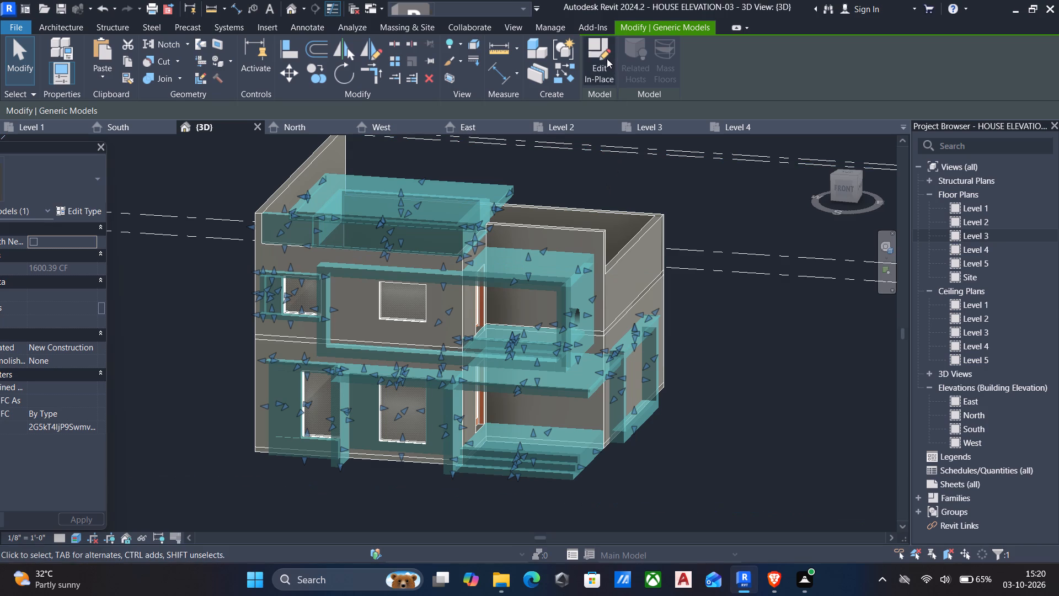
pyautogui.click(602, 60)
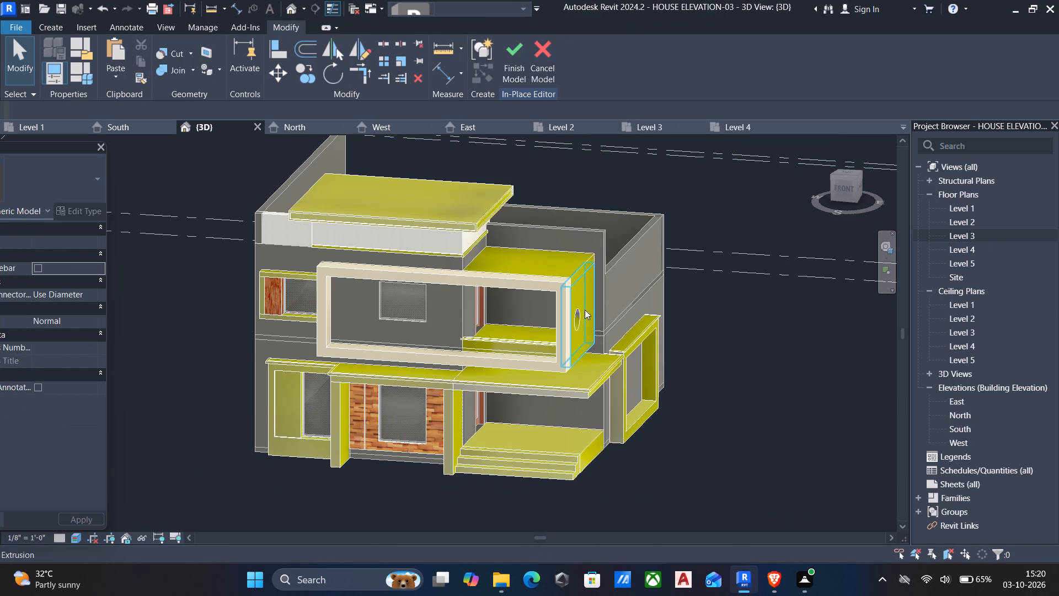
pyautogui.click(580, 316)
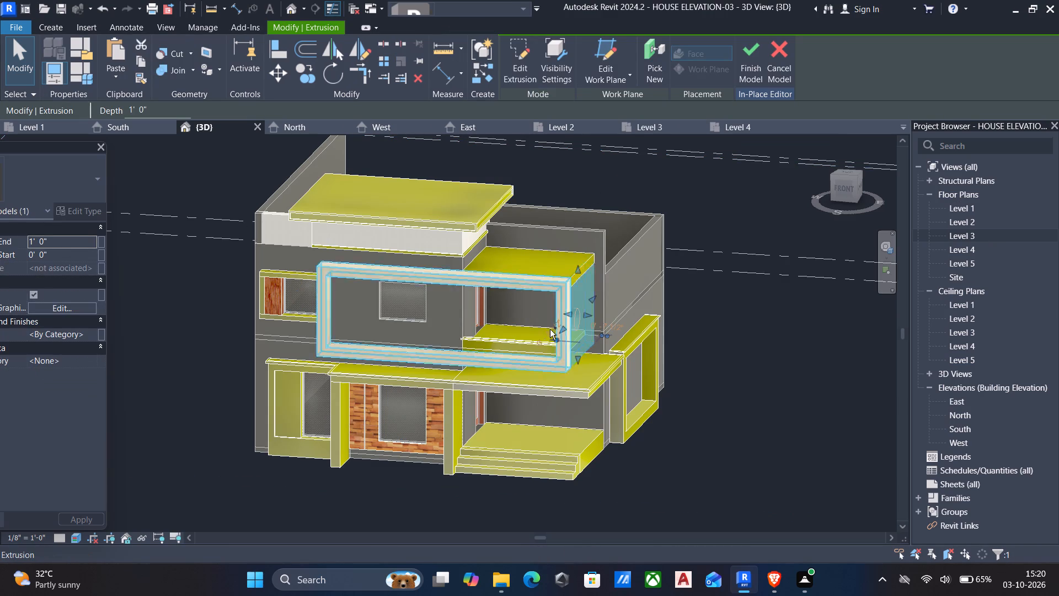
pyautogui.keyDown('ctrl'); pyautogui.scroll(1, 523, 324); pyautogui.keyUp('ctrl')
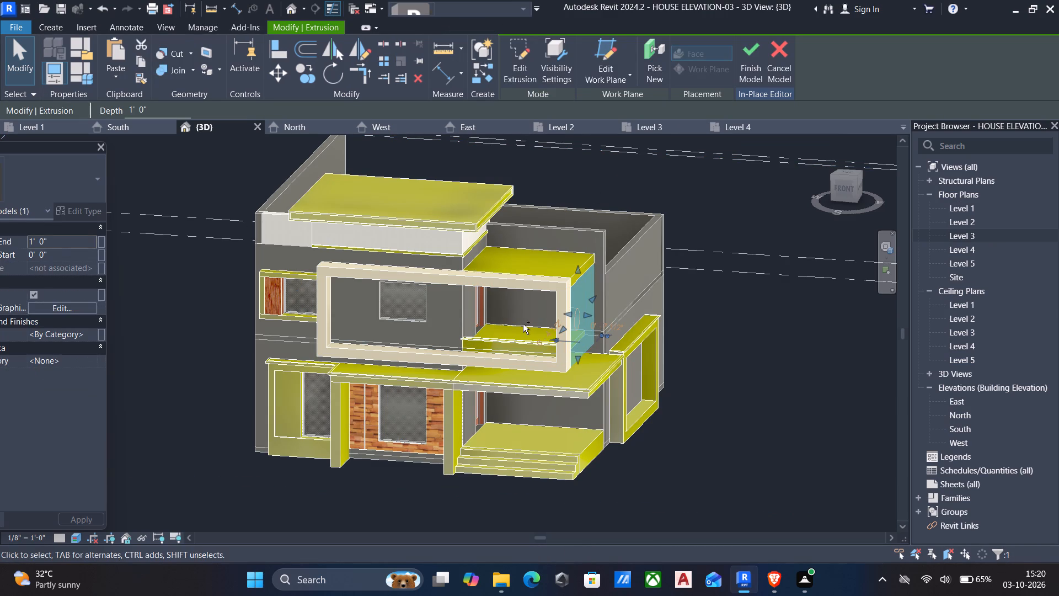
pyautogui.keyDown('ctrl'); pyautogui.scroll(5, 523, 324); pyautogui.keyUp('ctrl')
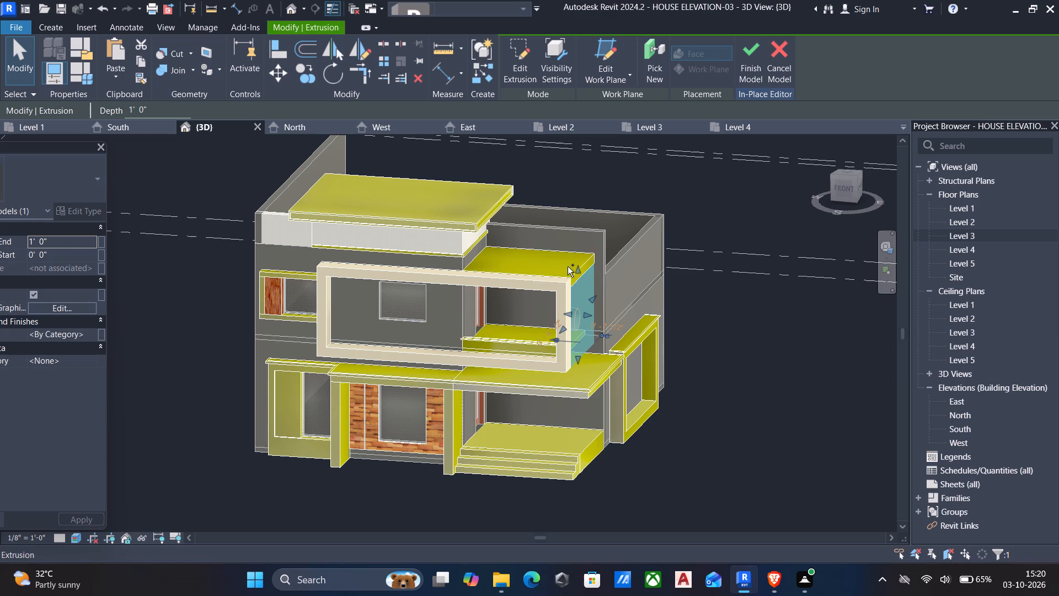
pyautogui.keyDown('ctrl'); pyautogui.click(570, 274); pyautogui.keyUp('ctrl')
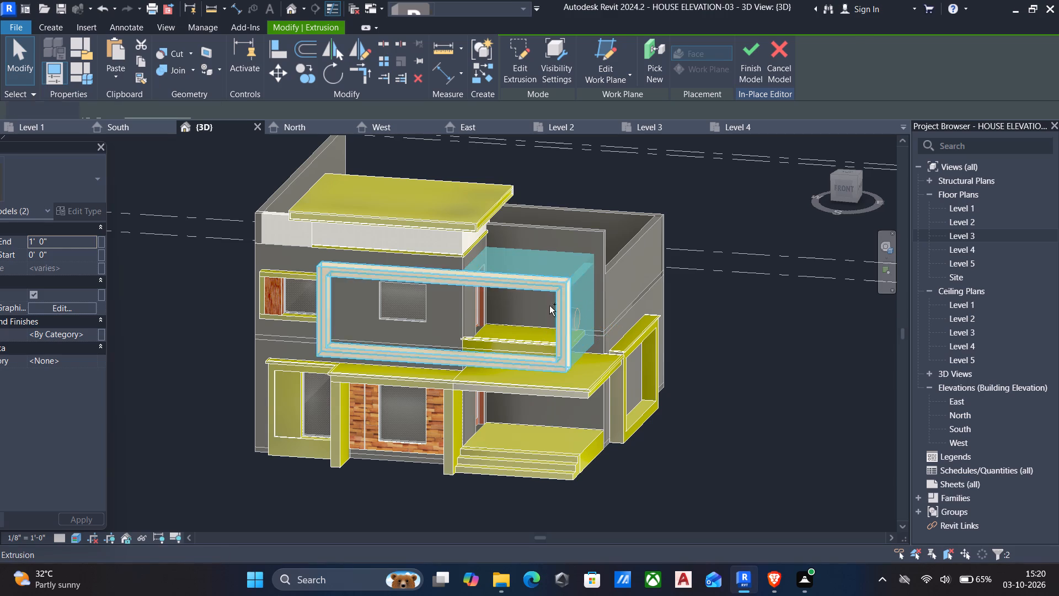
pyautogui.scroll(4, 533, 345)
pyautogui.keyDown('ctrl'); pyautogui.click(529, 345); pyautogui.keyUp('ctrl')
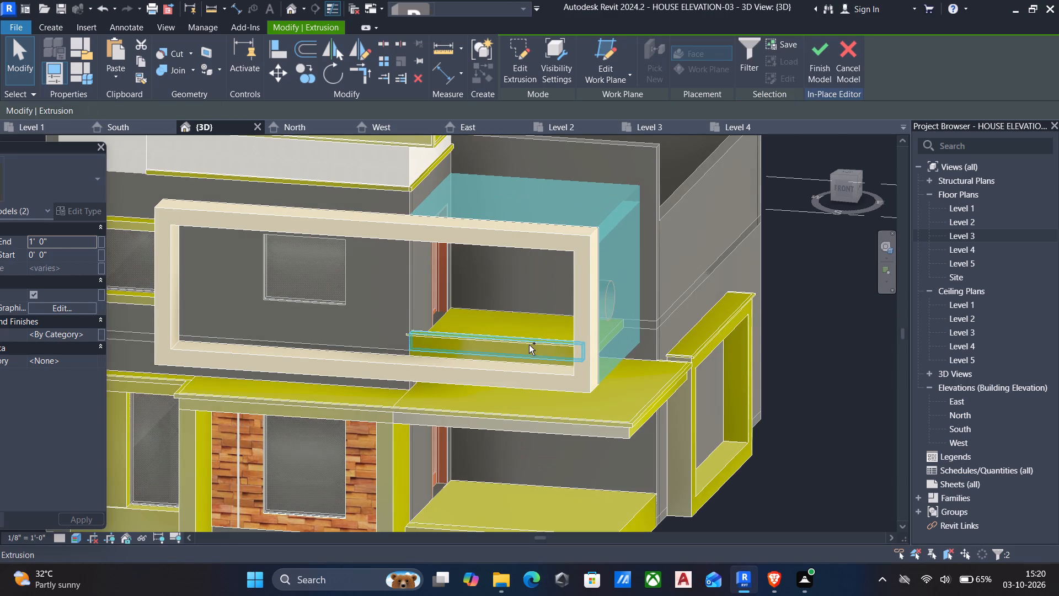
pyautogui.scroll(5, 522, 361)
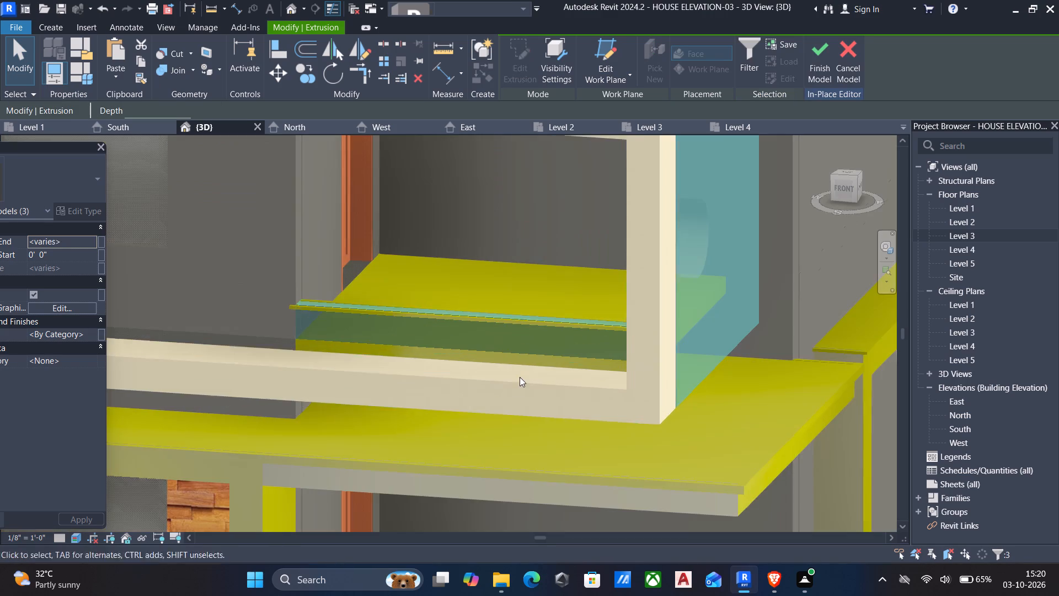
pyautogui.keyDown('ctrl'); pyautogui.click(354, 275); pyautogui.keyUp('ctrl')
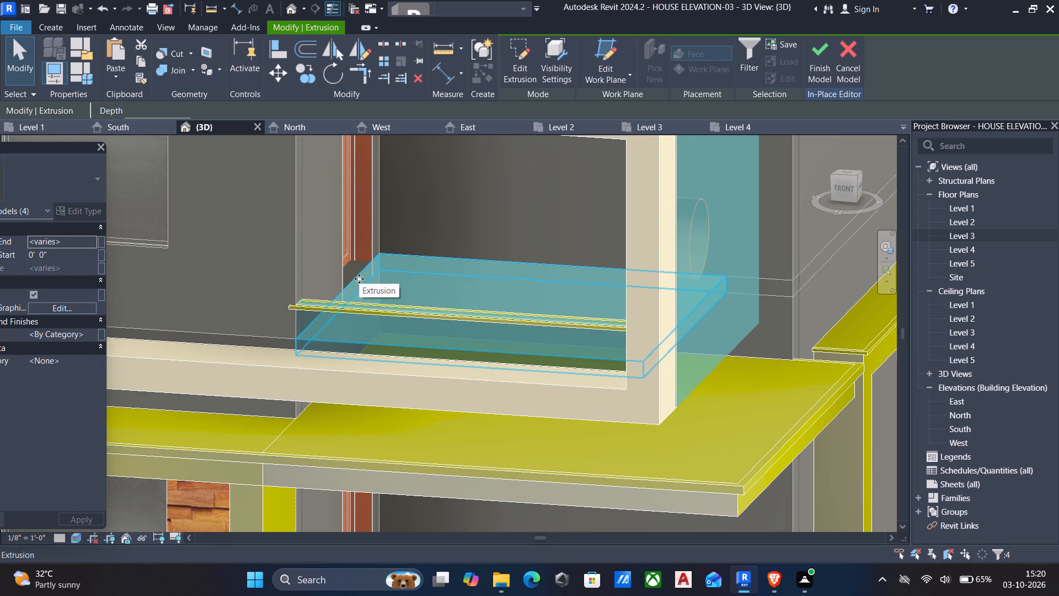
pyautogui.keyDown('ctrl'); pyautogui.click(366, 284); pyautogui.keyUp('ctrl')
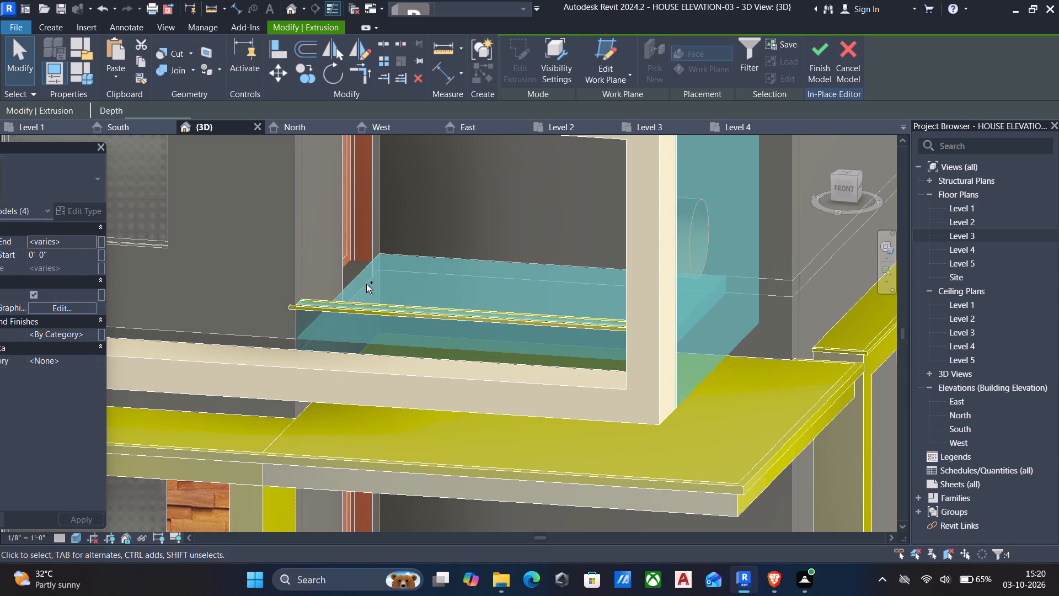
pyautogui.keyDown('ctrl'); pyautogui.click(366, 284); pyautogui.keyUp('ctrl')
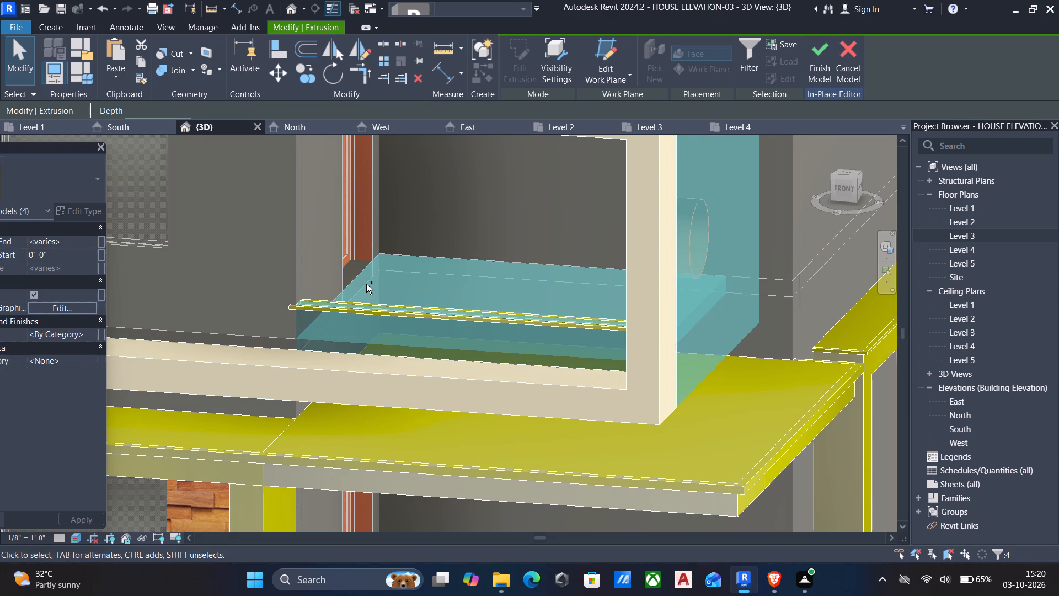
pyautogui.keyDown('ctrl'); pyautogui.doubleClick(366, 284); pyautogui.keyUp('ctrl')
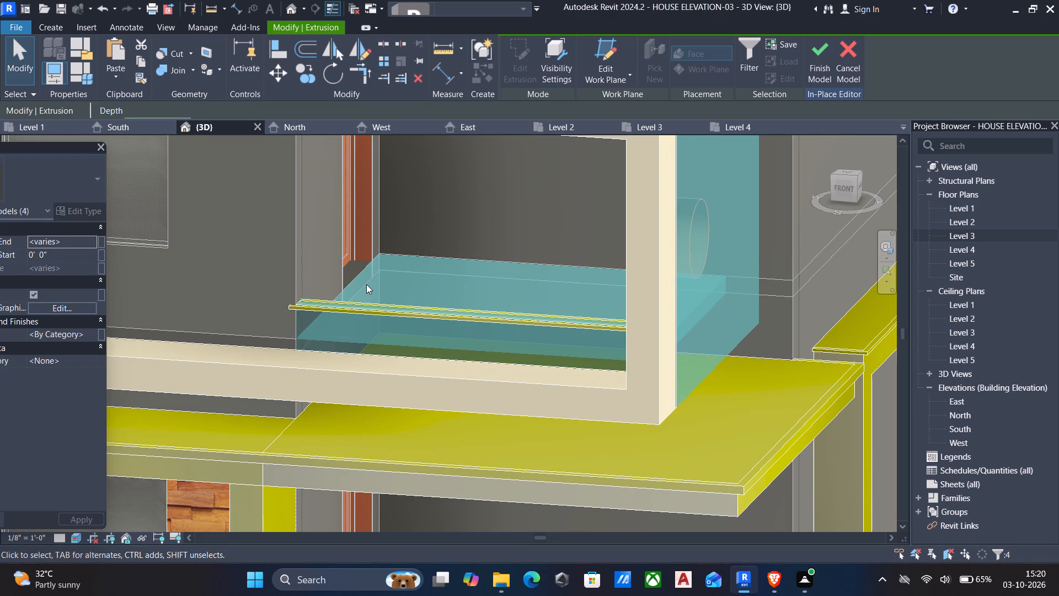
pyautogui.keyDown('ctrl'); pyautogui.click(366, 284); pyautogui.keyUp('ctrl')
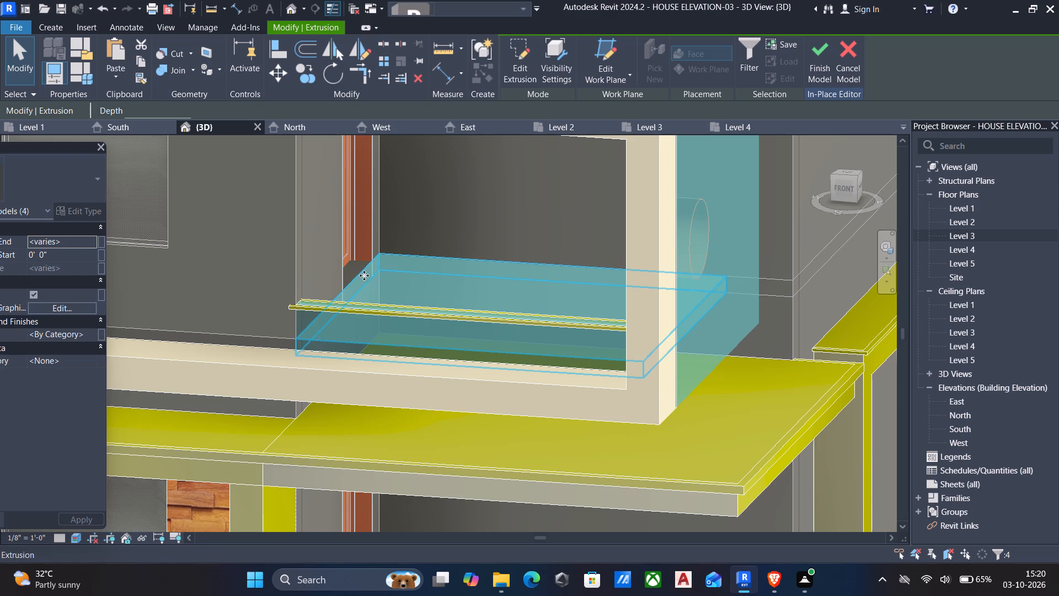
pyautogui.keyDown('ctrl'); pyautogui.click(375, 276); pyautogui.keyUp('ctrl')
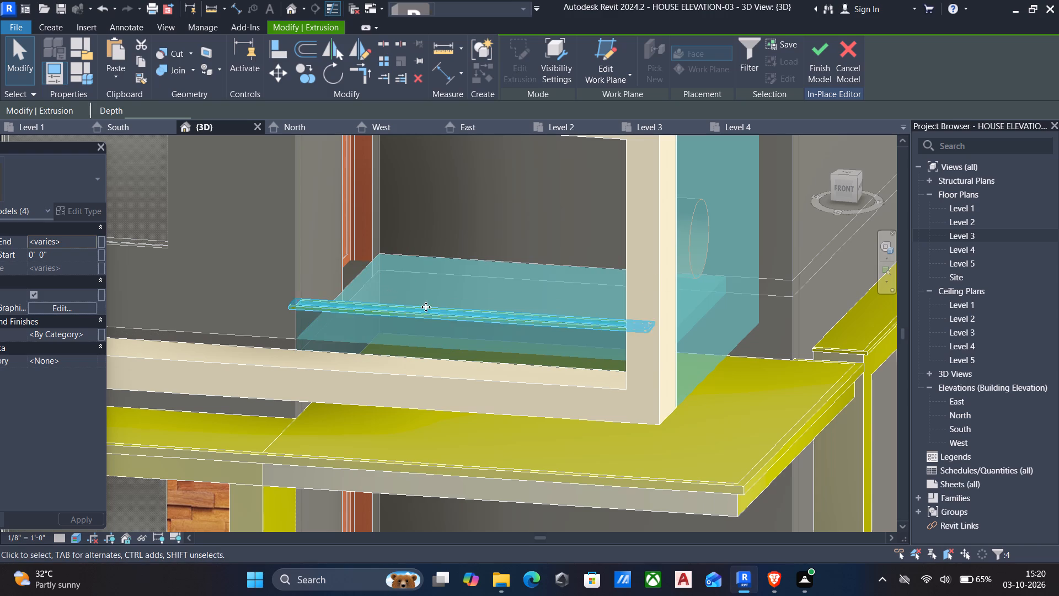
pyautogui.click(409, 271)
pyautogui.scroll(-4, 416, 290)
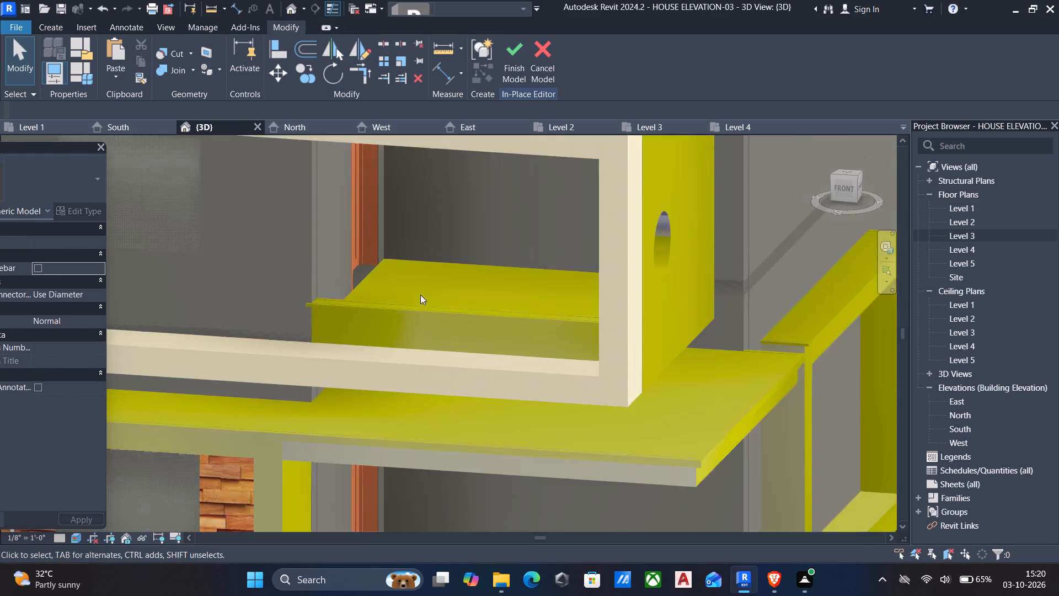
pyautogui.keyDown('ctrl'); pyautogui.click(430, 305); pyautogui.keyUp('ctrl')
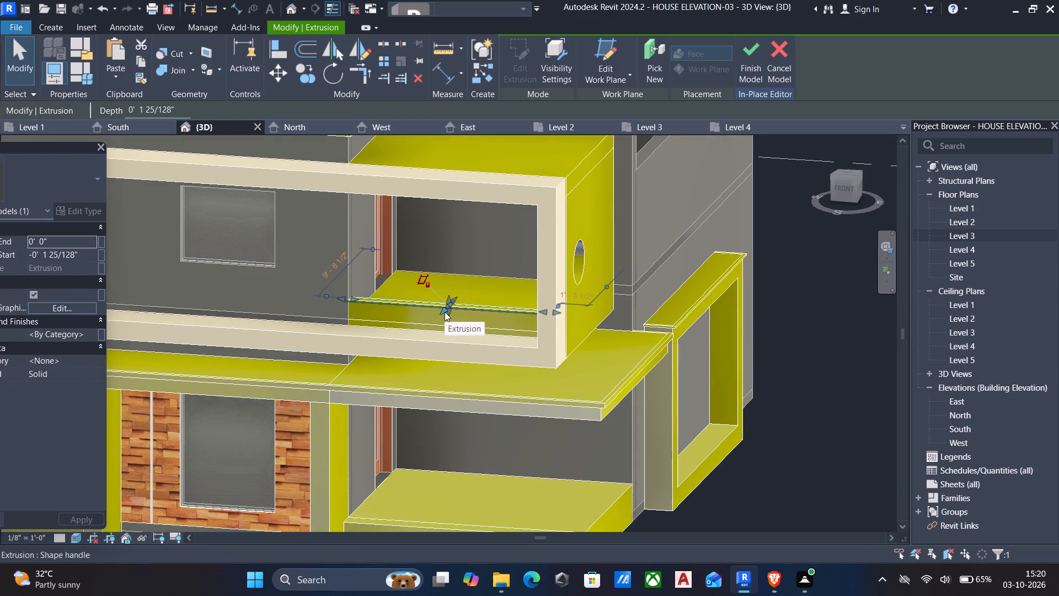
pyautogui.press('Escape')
# Assign the warmm material to the upper balcony's low parapet, the side wall with the round opening, and the slab above the balcony.
pyautogui.click(452, 321)
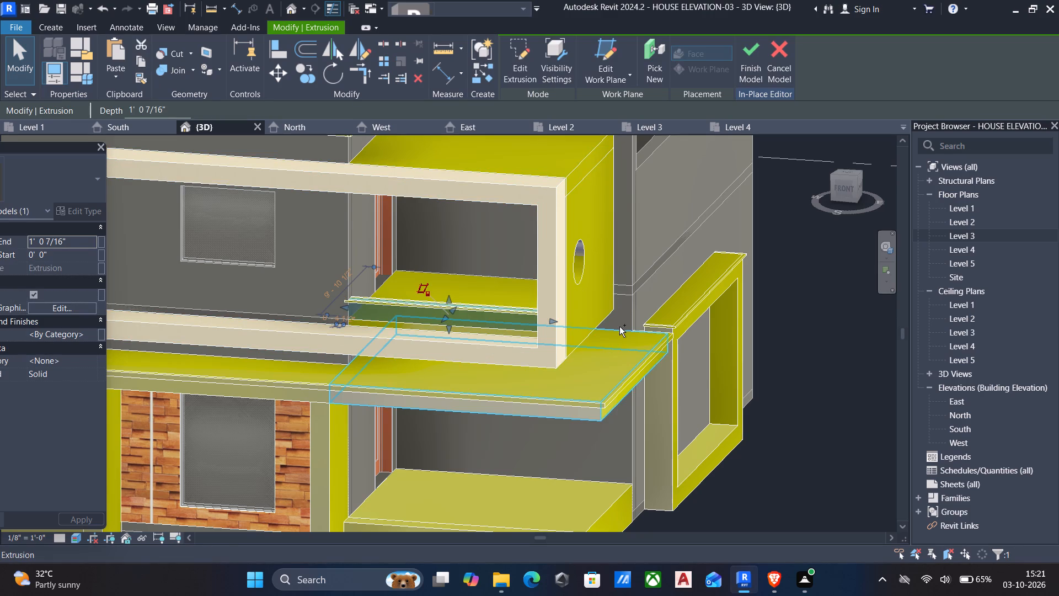
pyautogui.keyDown('ctrl'); pyautogui.click(598, 320); pyautogui.keyUp('ctrl')
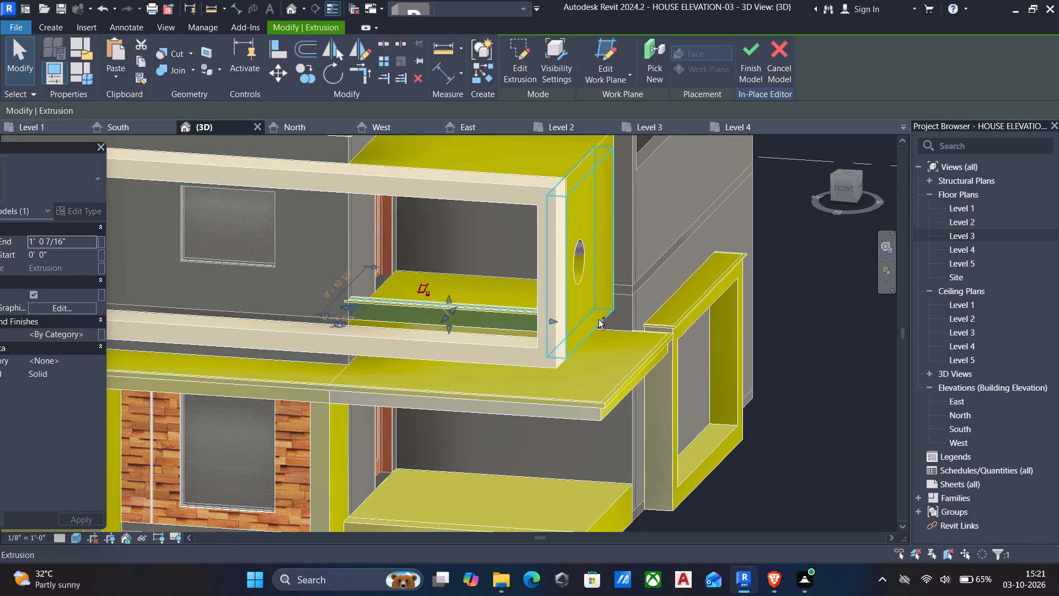
pyautogui.keyDown('ctrl'); pyautogui.click(593, 157); pyautogui.keyUp('ctrl')
pyautogui.keyDown('ctrl'); pyautogui.scroll(-2, 569, 191); pyautogui.keyUp('ctrl')
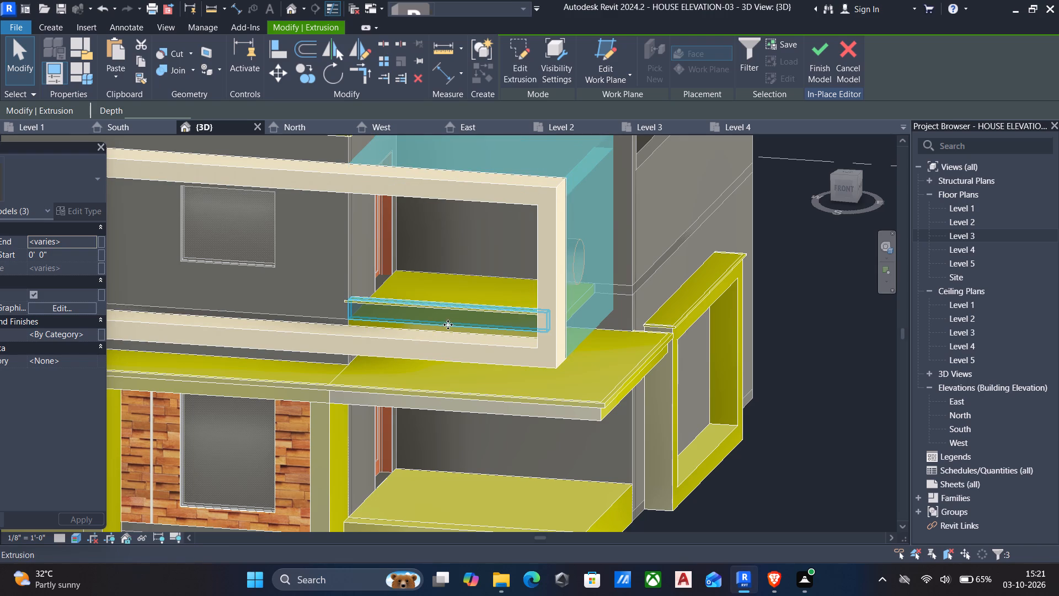
pyautogui.click(93, 333)
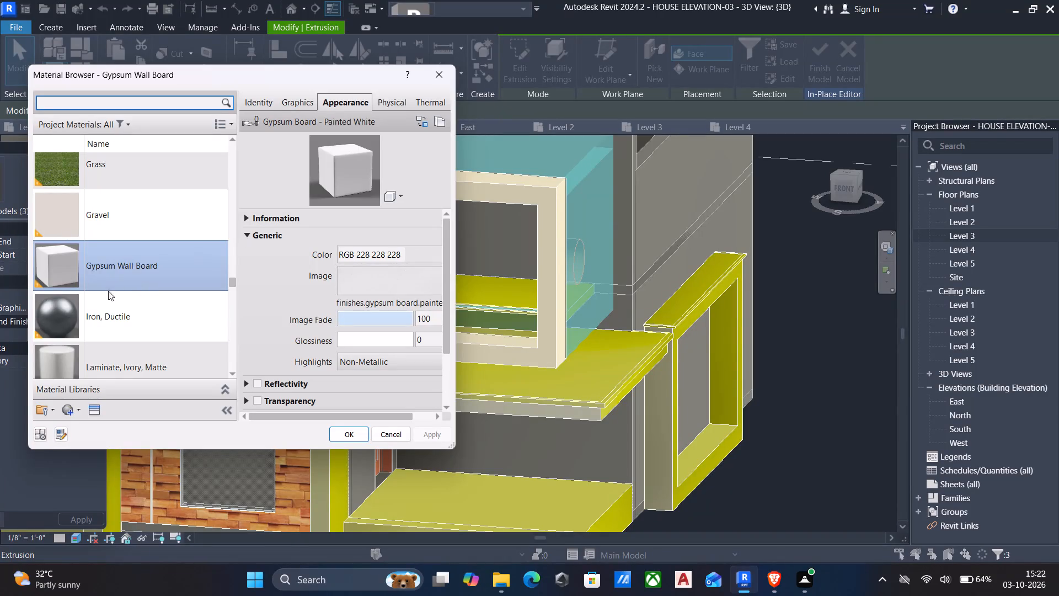
pyautogui.scroll(-6, 78, 327)
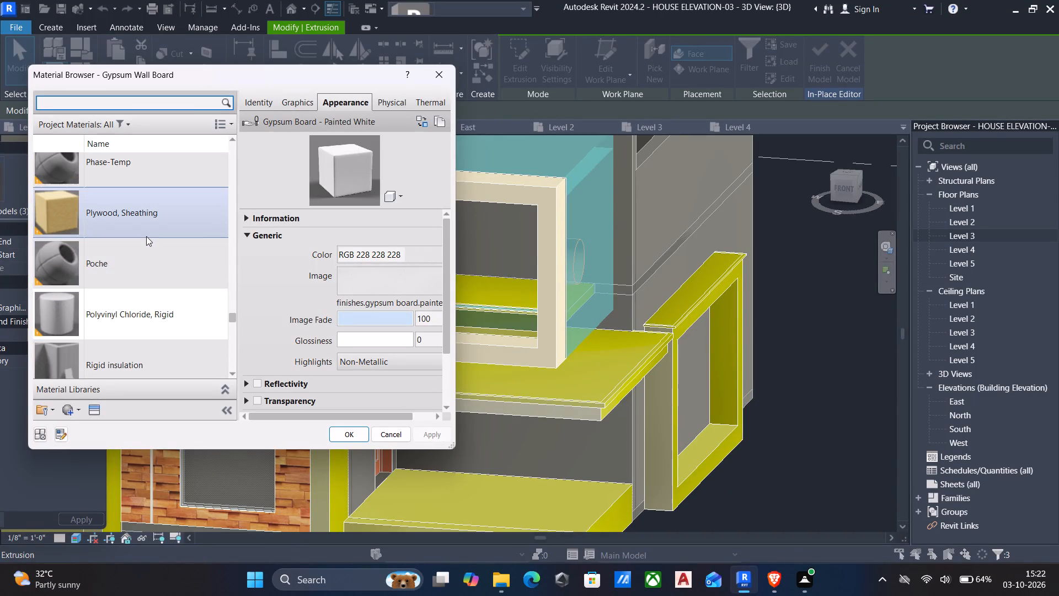
pyautogui.scroll(-4, 165, 235)
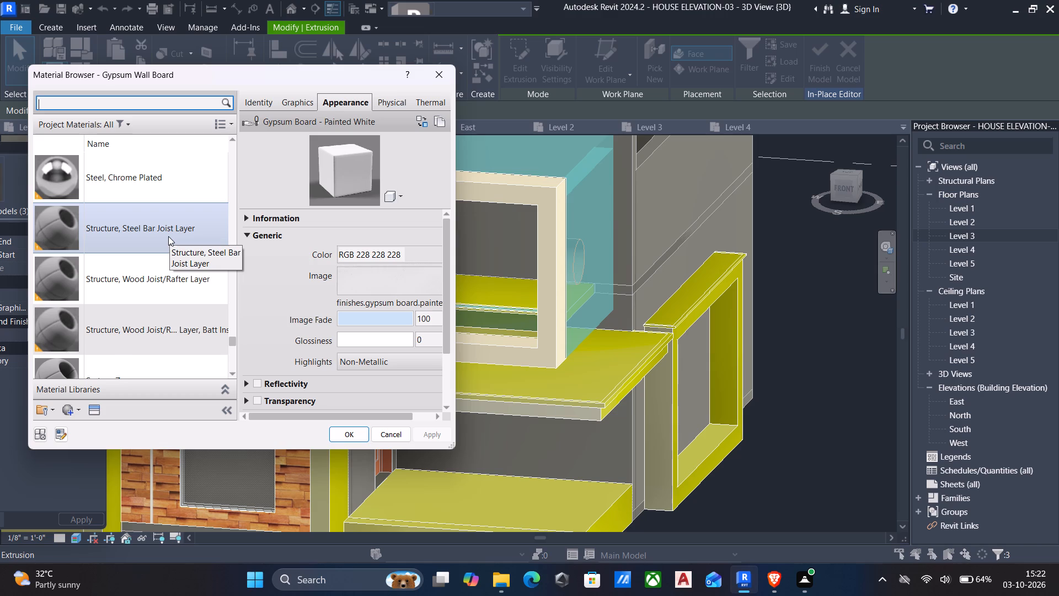
pyautogui.scroll(-3, 168, 236)
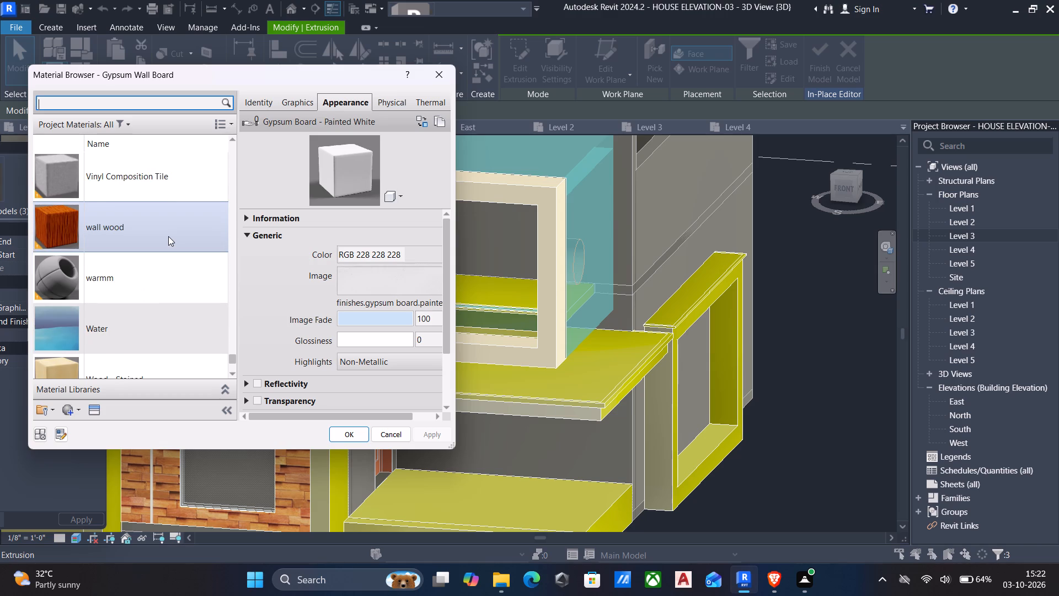
pyautogui.scroll(-2, 168, 236)
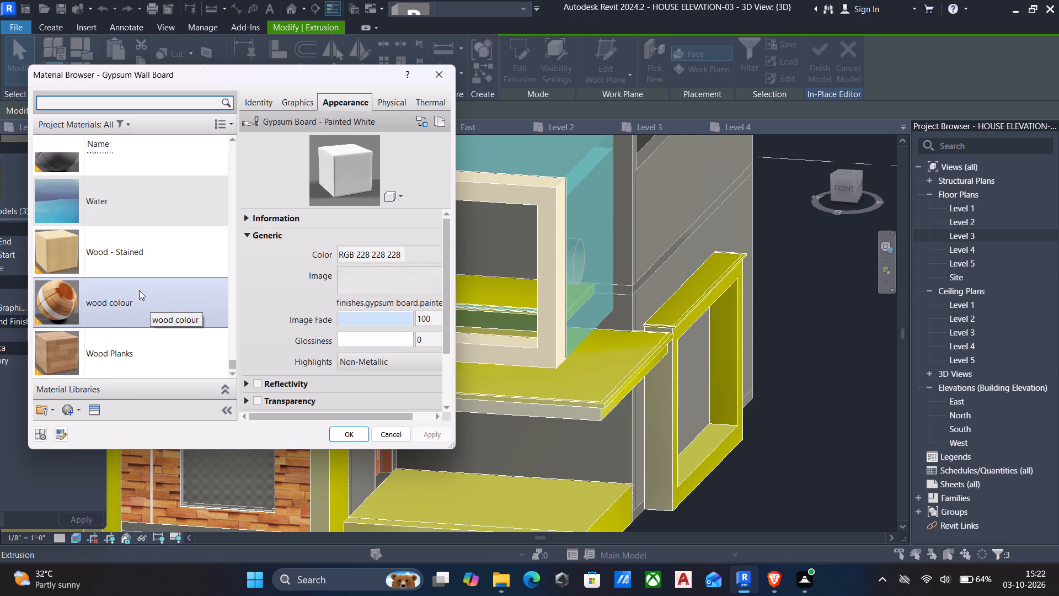
pyautogui.scroll(-6, 139, 290)
pyautogui.click(122, 101)
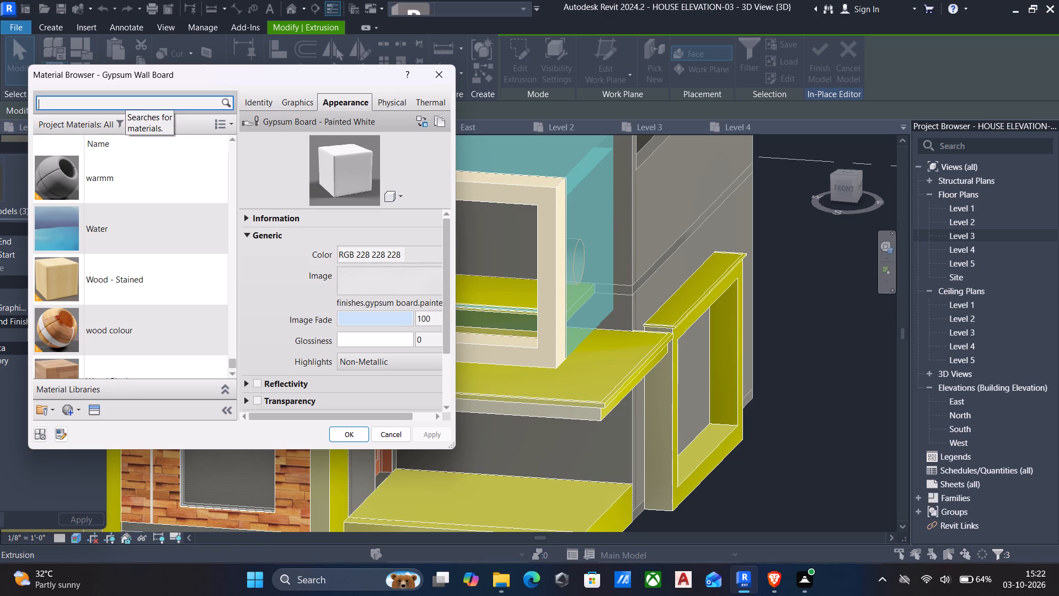
pyautogui.write('warm')
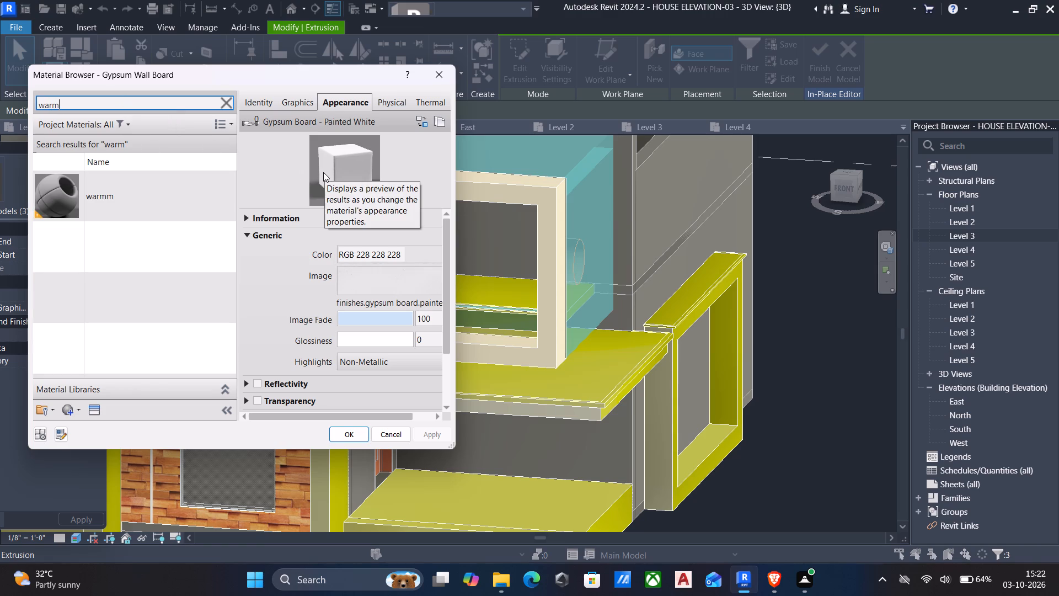
pyautogui.click(126, 187)
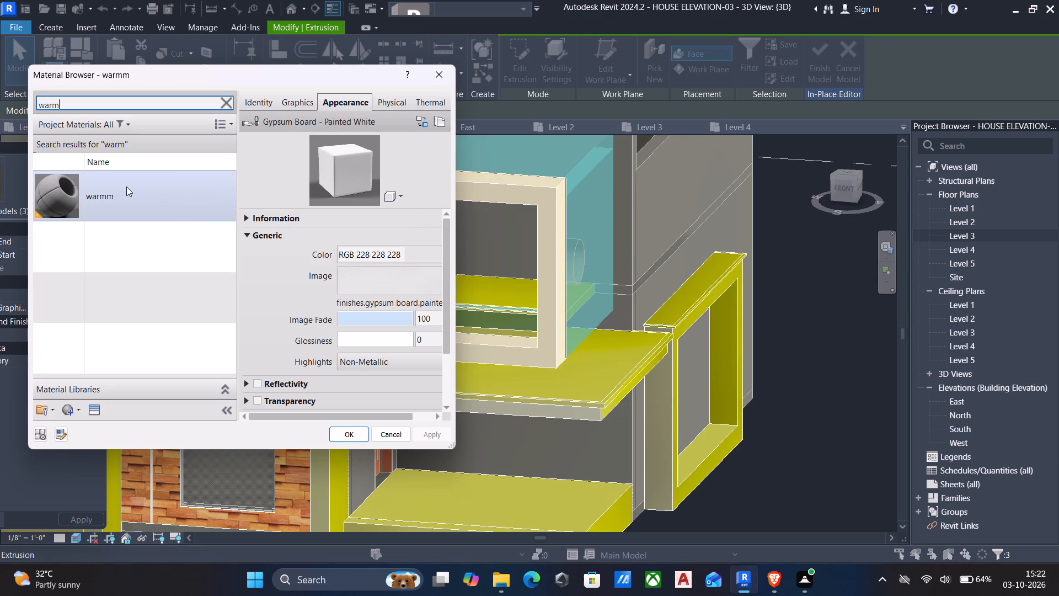
pyautogui.click(358, 434)
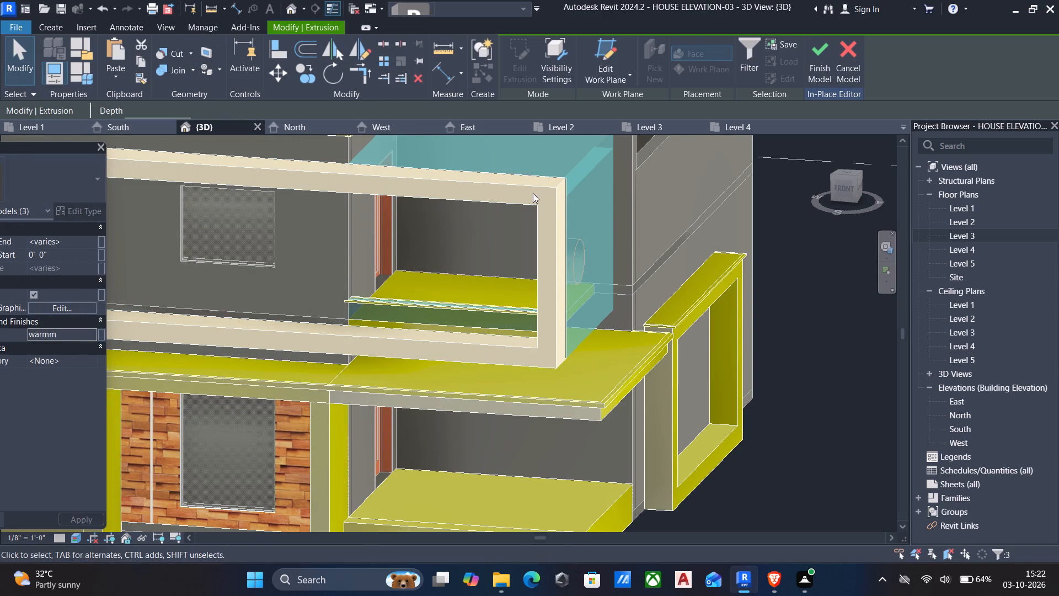
pyautogui.press('Escape')
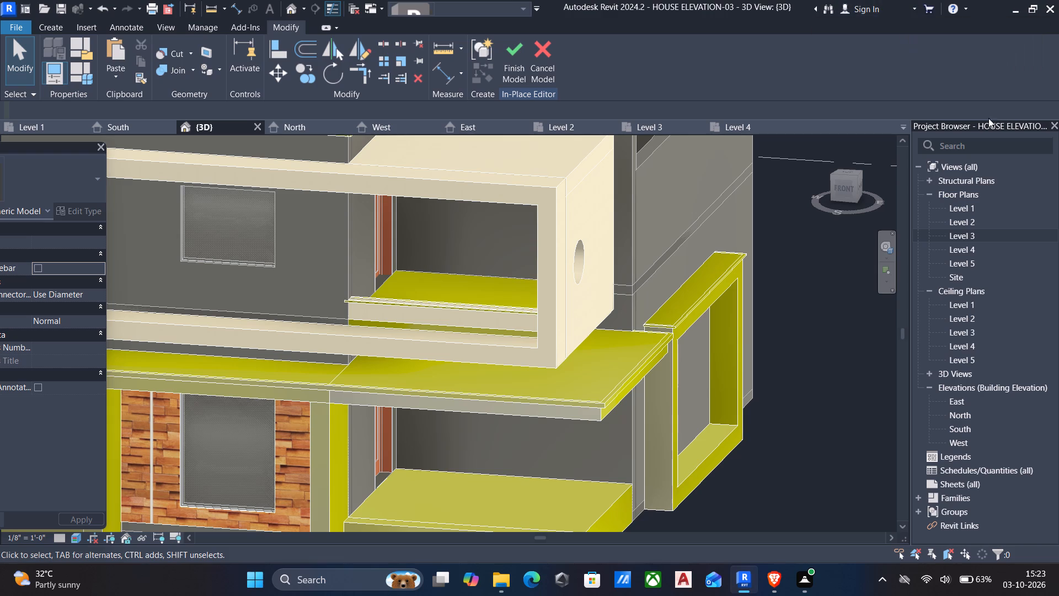
# Assign Gypsum Wall Board to the ground-floor canopy slabs, both columns, the window surround and the side-wall frame, and finish the model without saving the project.
pyautogui.scroll(-6, 755, 353)
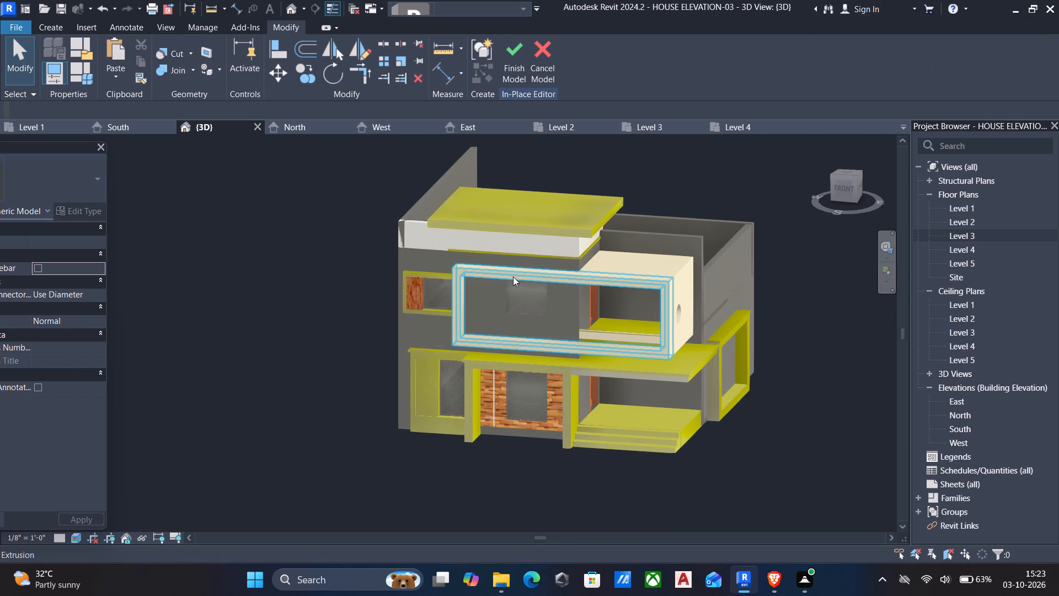
pyautogui.click(718, 333)
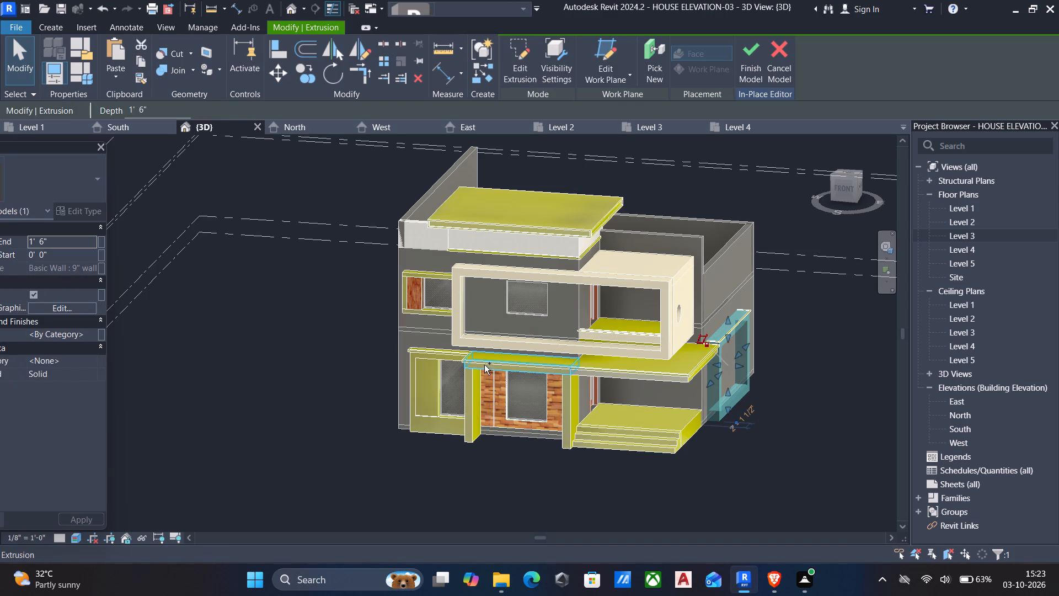
pyautogui.keyDown('ctrl'); pyautogui.click(443, 361); pyautogui.keyUp('ctrl')
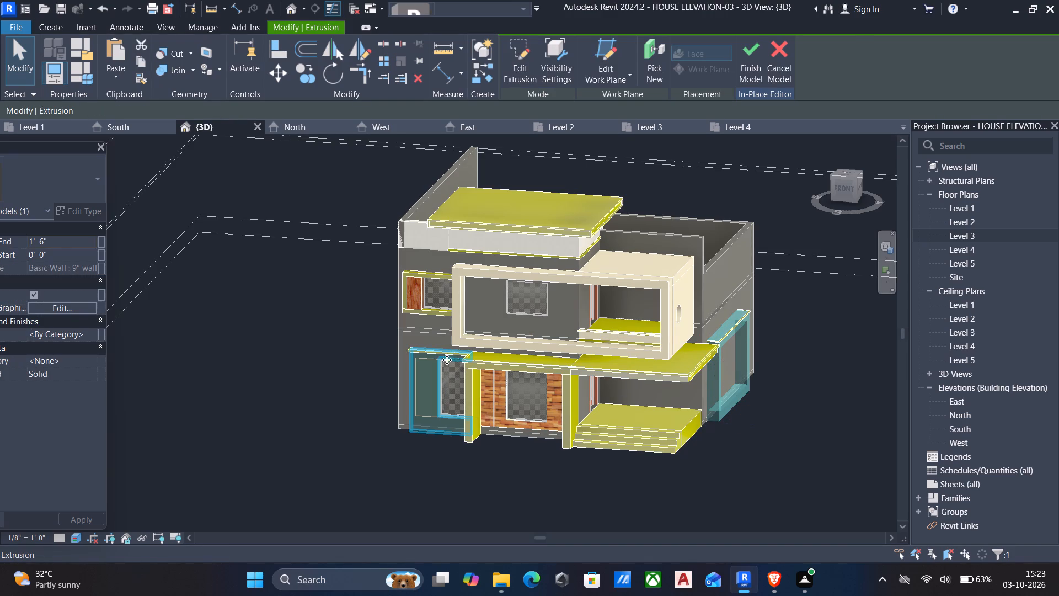
pyautogui.keyDown('ctrl'); pyautogui.click(687, 380); pyautogui.keyUp('ctrl')
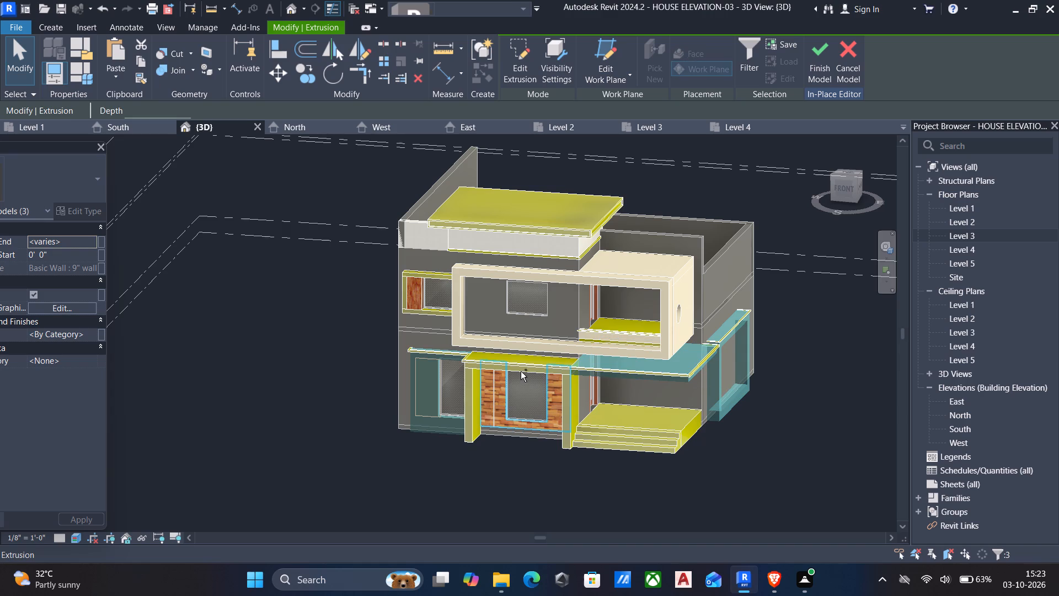
pyautogui.keyDown('ctrl'); pyautogui.click(518, 359); pyautogui.keyUp('ctrl')
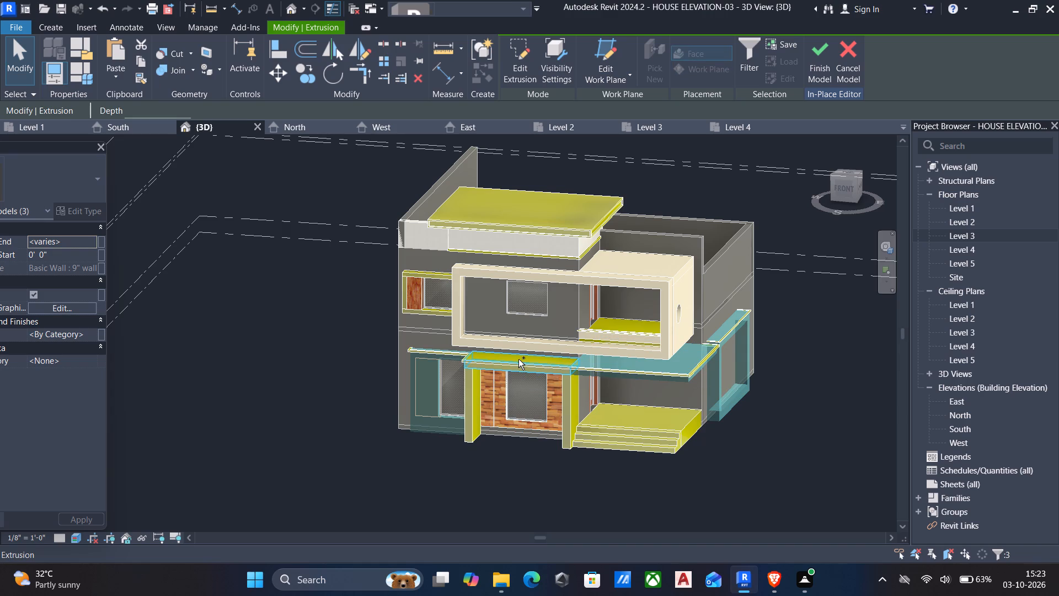
pyautogui.keyDown('ctrl'); pyautogui.click(564, 403); pyautogui.keyUp('ctrl')
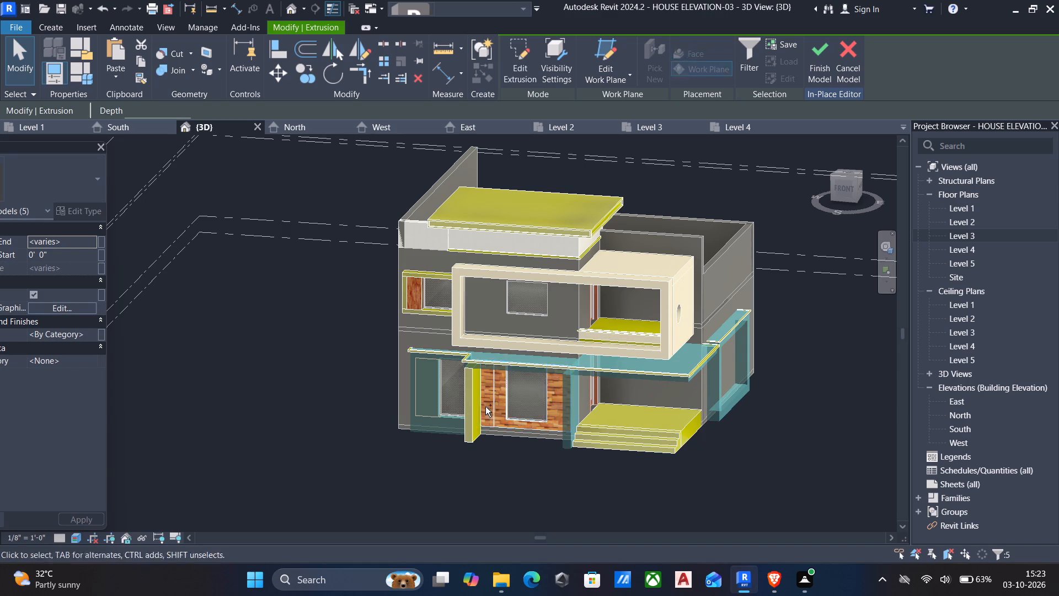
pyautogui.keyDown('ctrl'); pyautogui.click(470, 409); pyautogui.keyUp('ctrl')
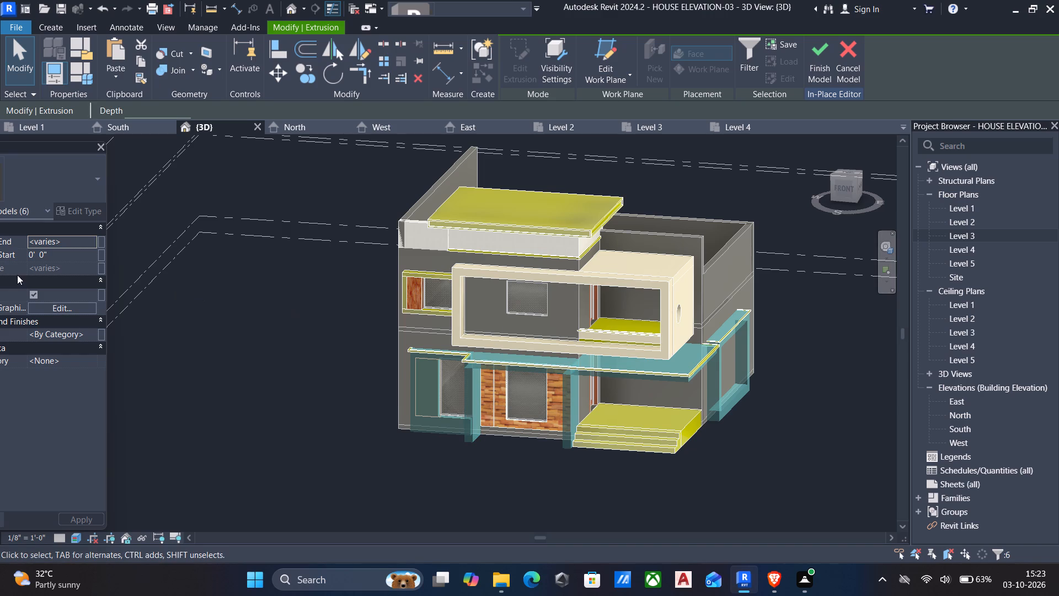
pyautogui.click(88, 329)
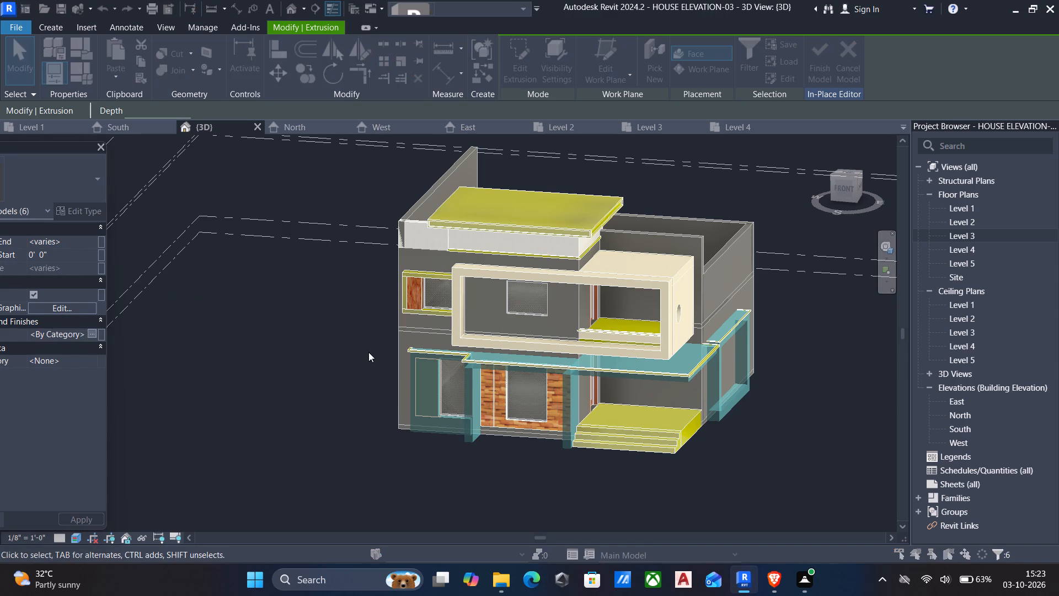
pyautogui.click(98, 104)
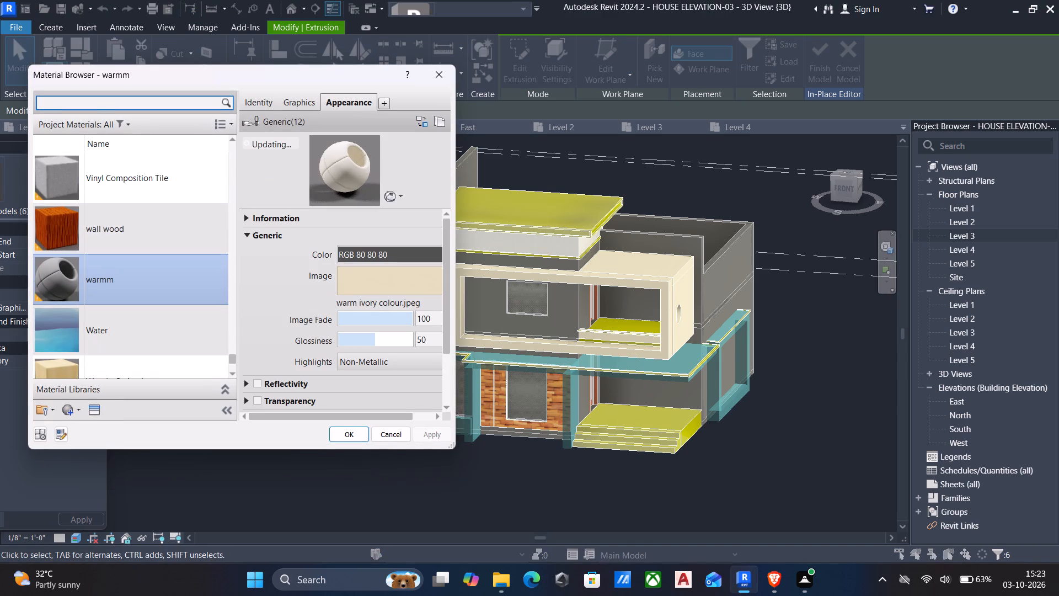
pyautogui.write('gyp')
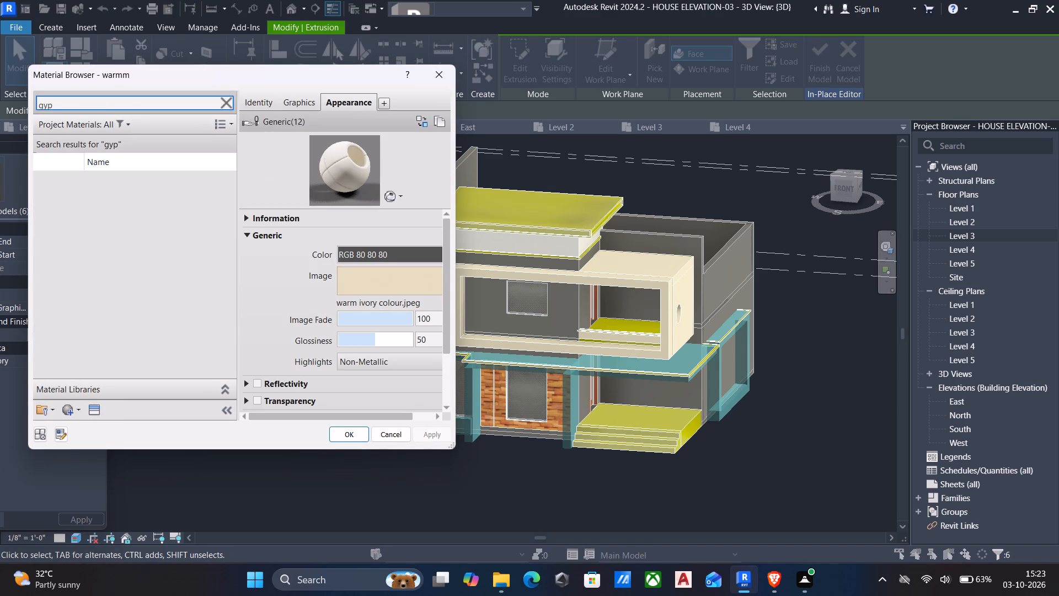
pyautogui.click(114, 203)
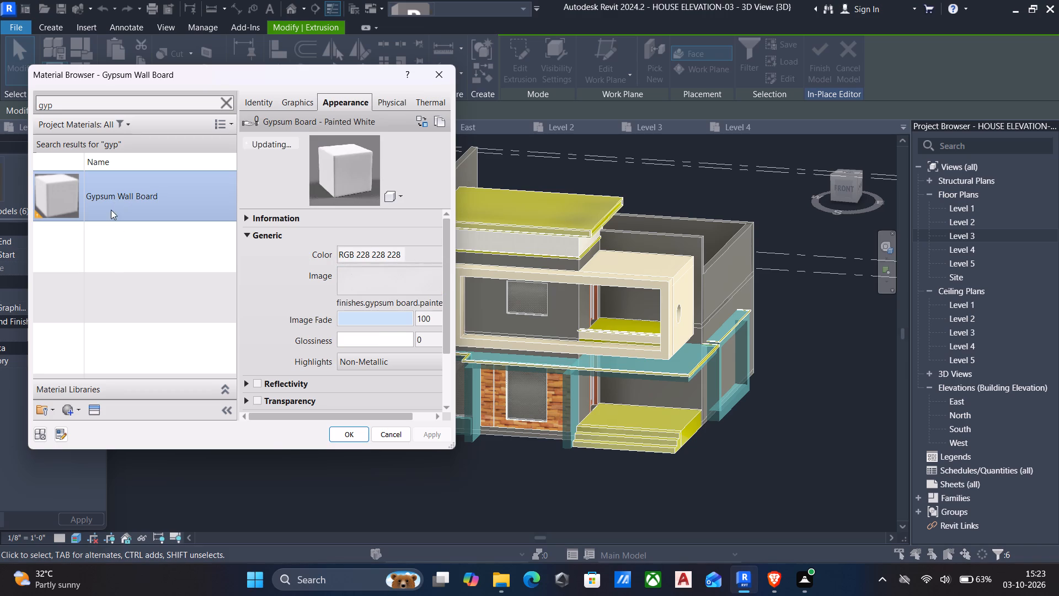
pyautogui.click(350, 435)
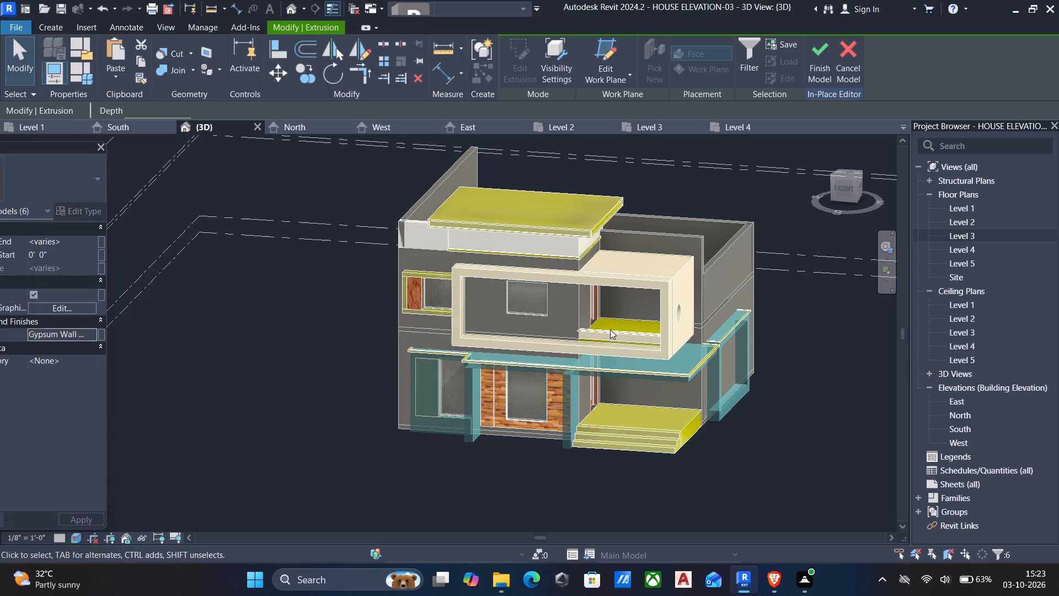
pyautogui.click(832, 58)
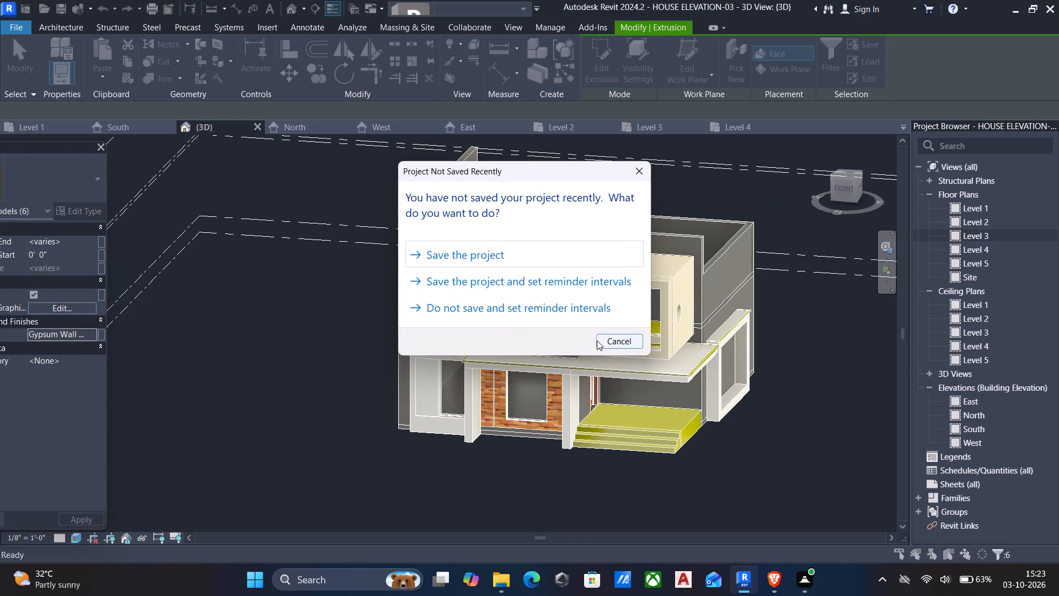
pyautogui.click(596, 340)
pyautogui.press('Escape')
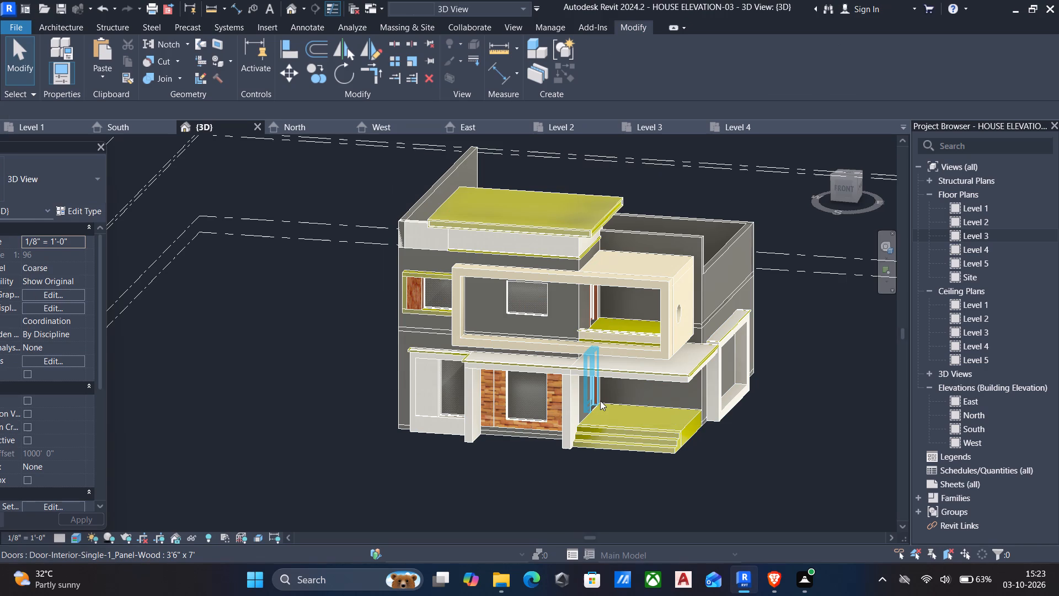
# Reopen the in-place facade model for editing with the front entrance steps in view.
pyautogui.scroll(-2, 274, 431)
pyautogui.keyDown('shift'); pyautogui.moveTo(274, 432); pyautogui.dragTo(352, 386, button='middle'); pyautogui.keyUp('shift')
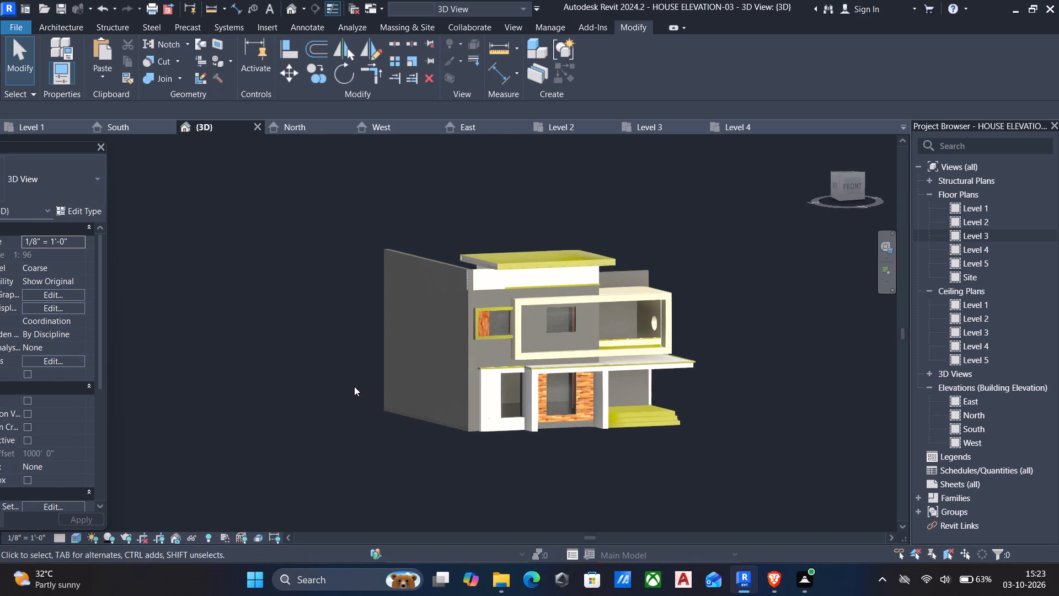
pyautogui.scroll(2, 725, 439)
pyautogui.keyDown('shift'); pyautogui.moveTo(726, 402); pyautogui.dragTo(692, 409, button='middle'); pyautogui.keyUp('shift')
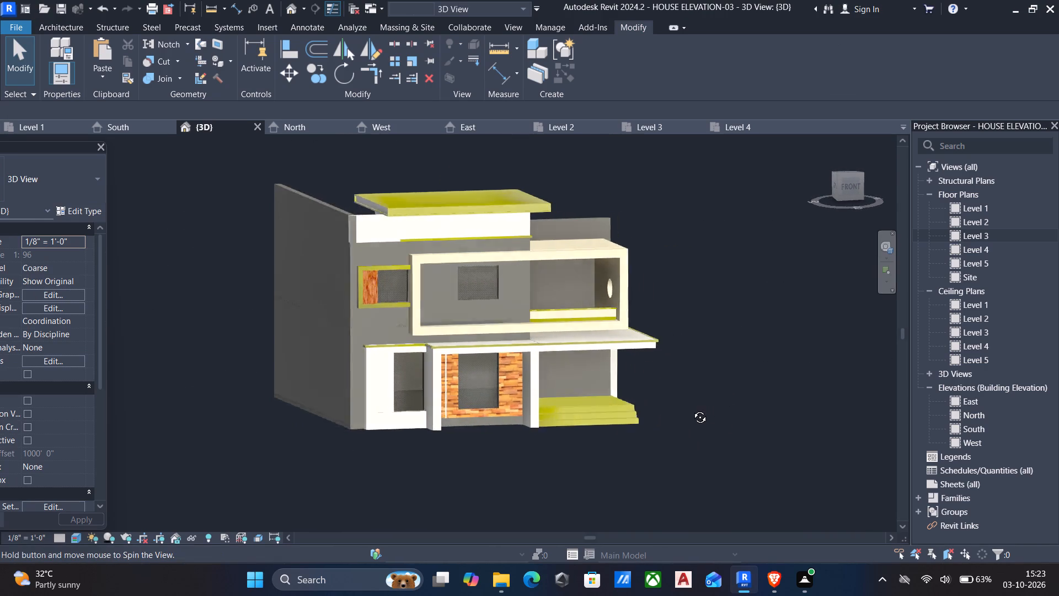
pyautogui.keyDown('shift'); pyautogui.moveTo(692, 409); pyautogui.dragTo(576, 435, button='middle'); pyautogui.keyUp('shift')
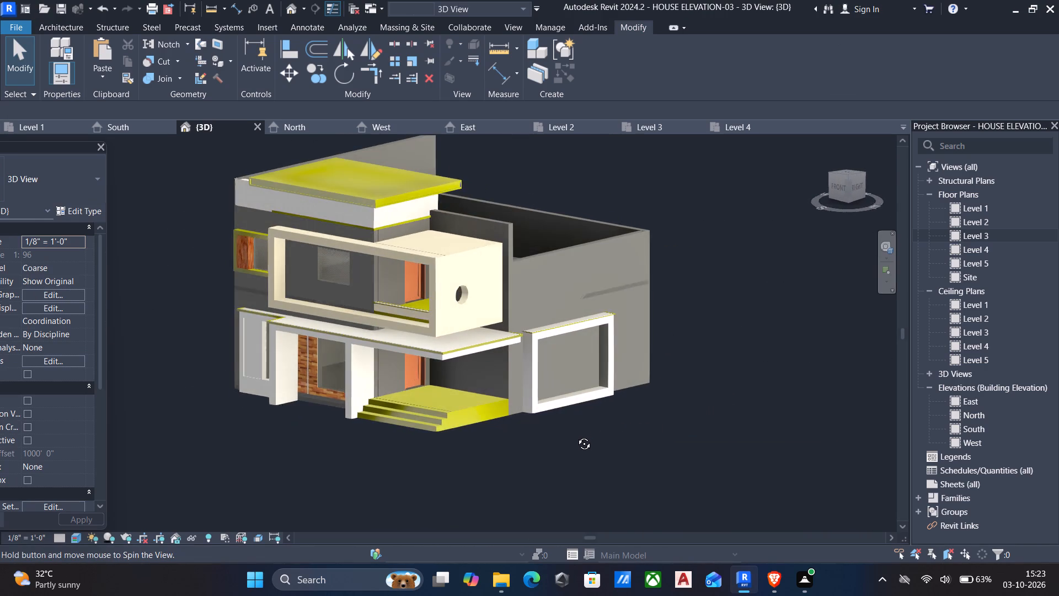
pyautogui.keyDown('shift'); pyautogui.moveTo(576, 435); pyautogui.dragTo(643, 437, button='middle'); pyautogui.keyUp('shift')
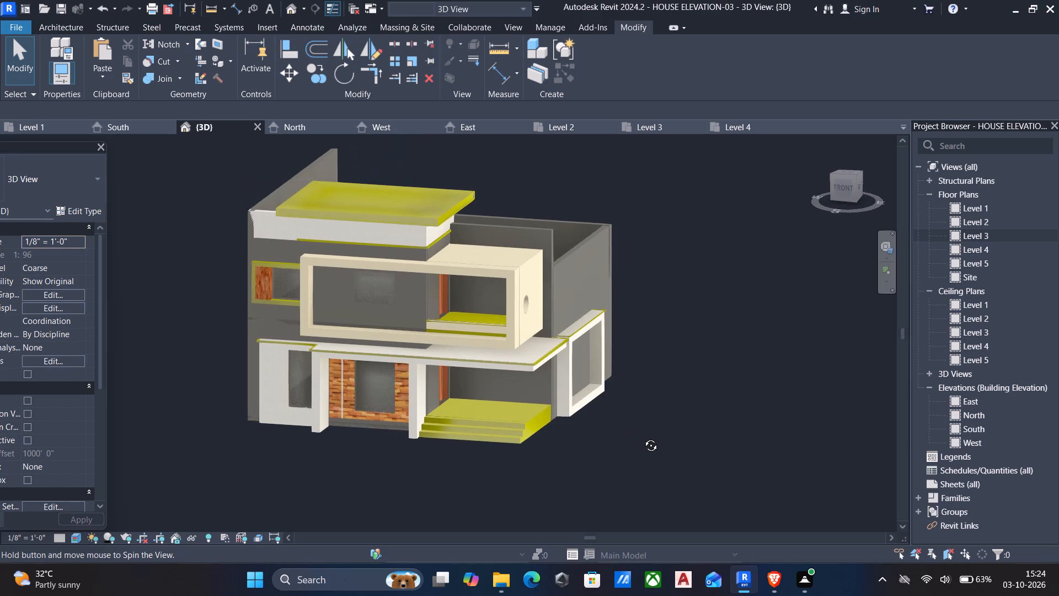
pyautogui.keyDown('shift'); pyautogui.moveTo(643, 437); pyautogui.dragTo(643, 438, button='middle'); pyautogui.keyUp('shift')
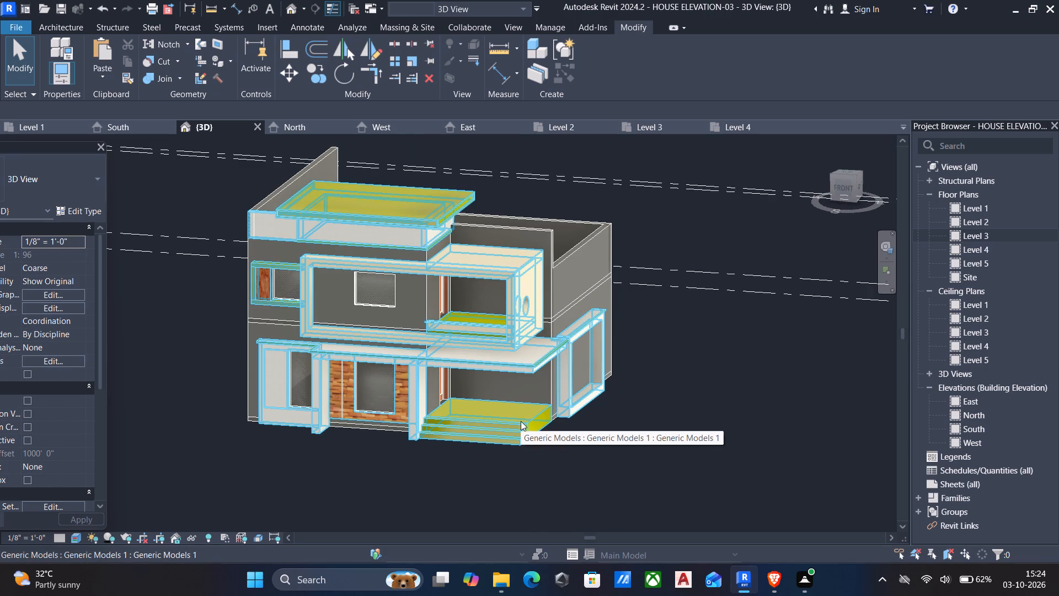
pyautogui.click(521, 421)
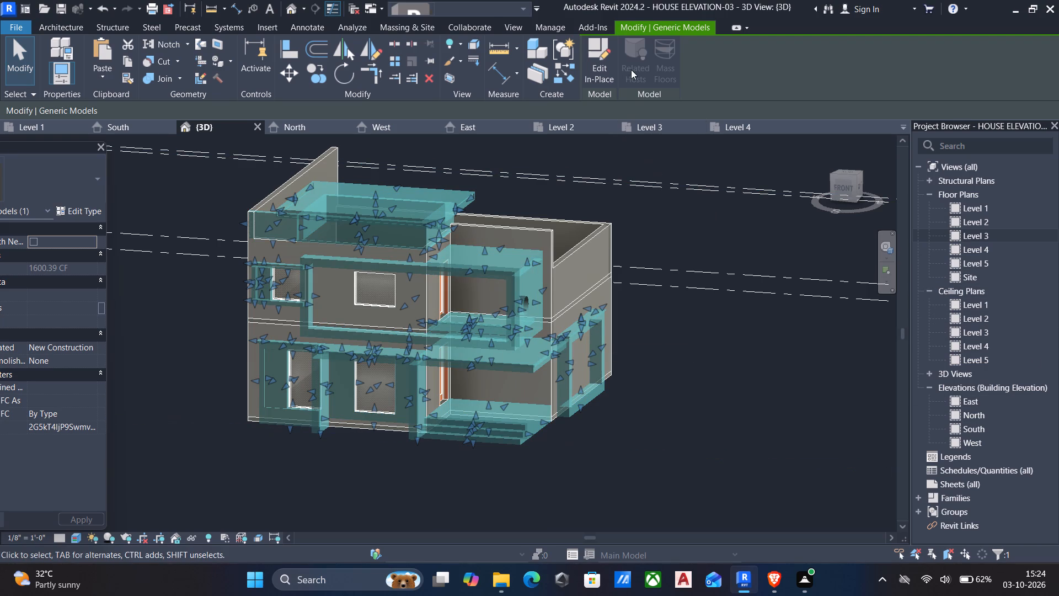
pyautogui.click(609, 61)
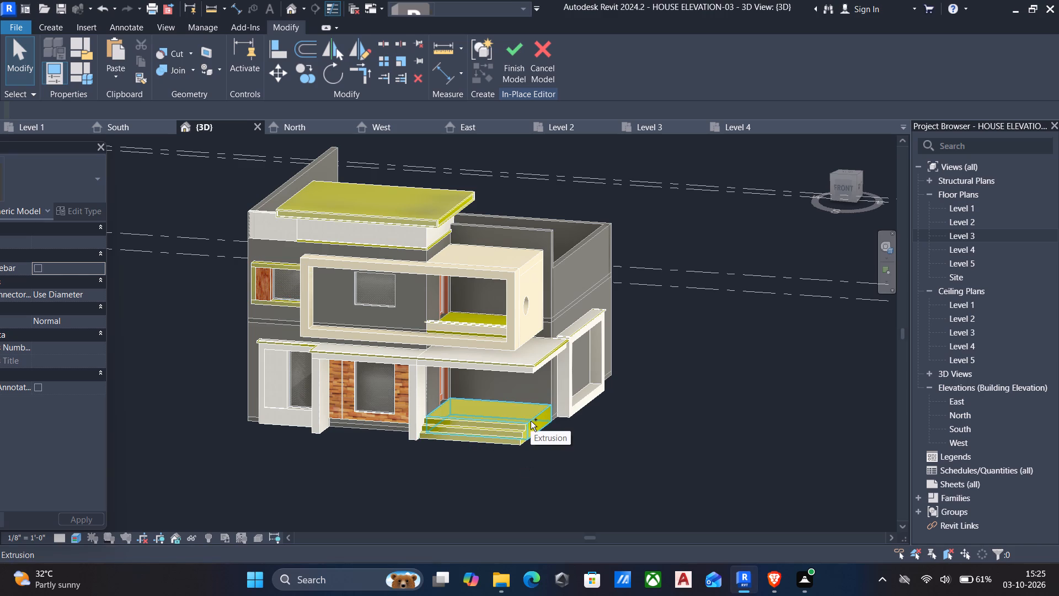
# Assign the Roofing, EPDM Membrane material to the entrance platform and its front steps, and finish the in-place model.
pyautogui.keyDown('ctrl'); pyautogui.click(531, 421); pyautogui.keyUp('ctrl')
pyautogui.keyDown('ctrl'); pyautogui.click(518, 443); pyautogui.keyUp('ctrl')
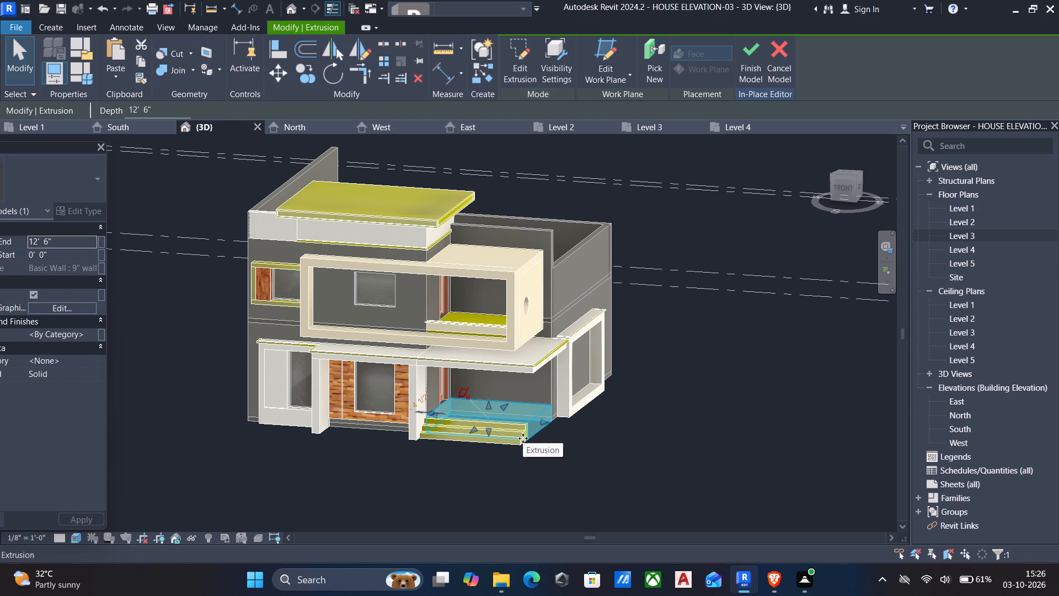
pyautogui.keyDown('ctrl'); pyautogui.scroll(5, 523, 438); pyautogui.keyUp('ctrl')
pyautogui.scroll(6, 522, 438)
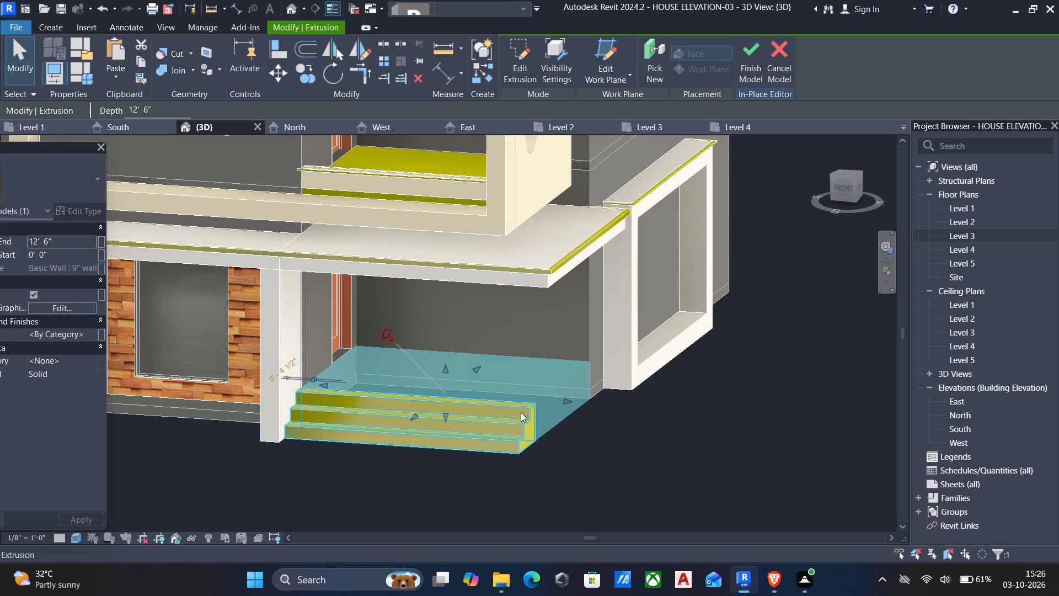
pyautogui.keyDown('ctrl'); pyautogui.click(521, 412); pyautogui.keyUp('ctrl')
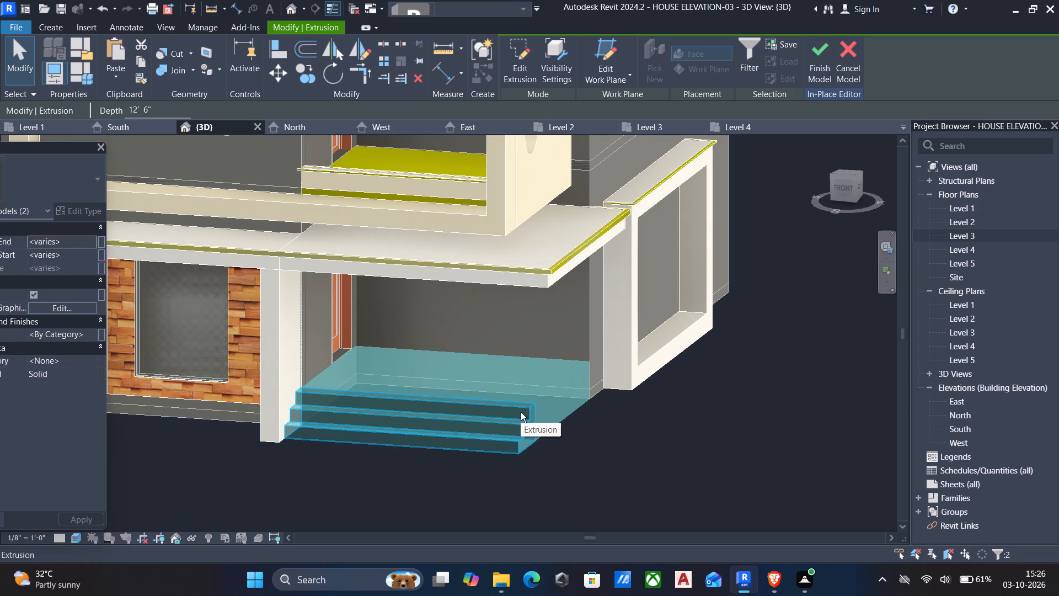
pyautogui.keyDown('ctrl'); pyautogui.click(92, 332); pyautogui.keyUp('ctrl')
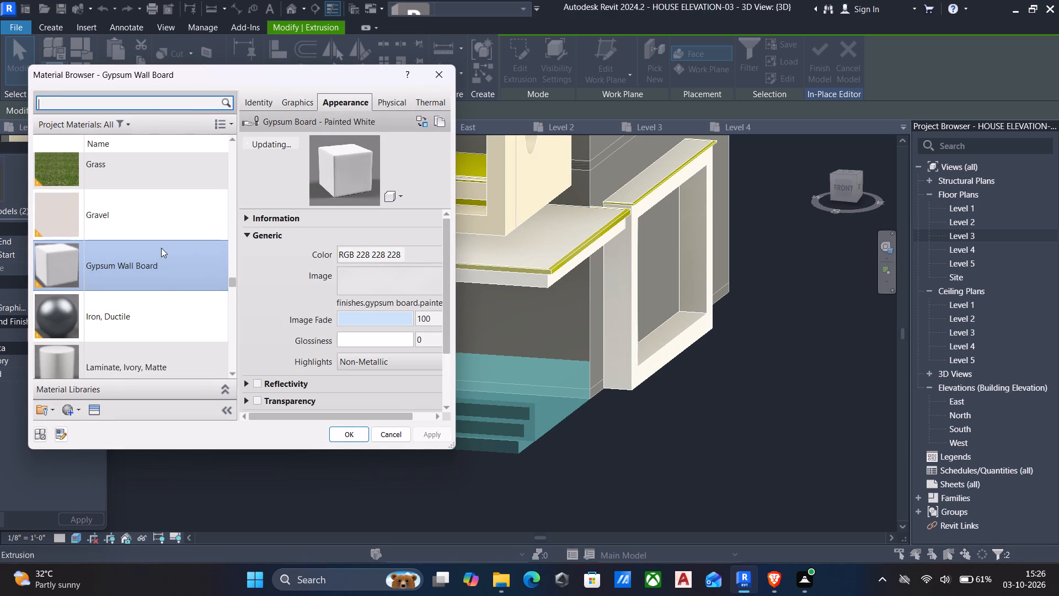
pyautogui.scroll(-12, 161, 248)
pyautogui.scroll(4, 168, 272)
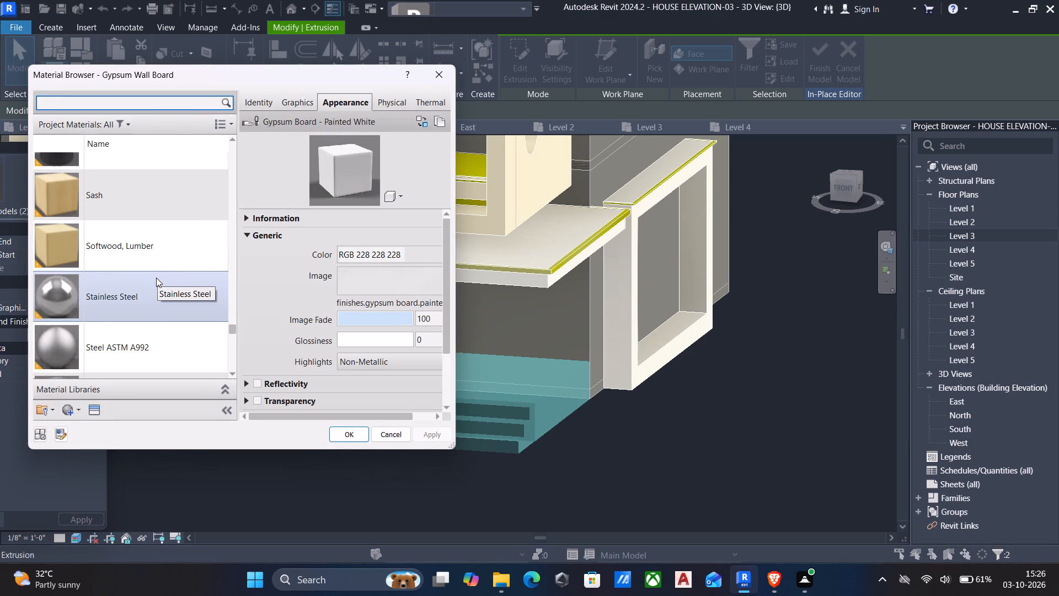
pyautogui.scroll(1, 120, 239)
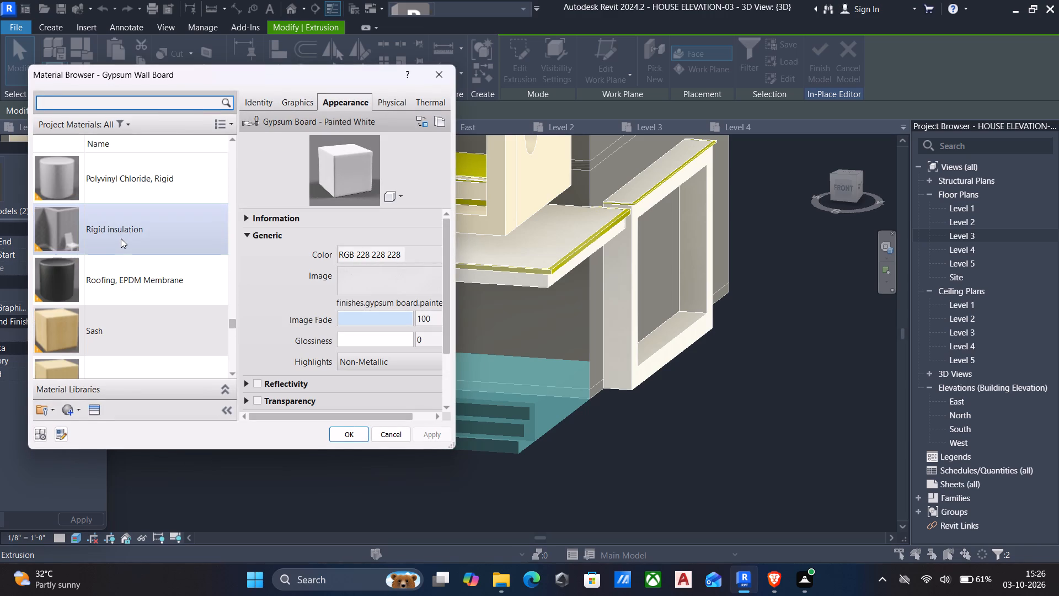
pyautogui.click(130, 278)
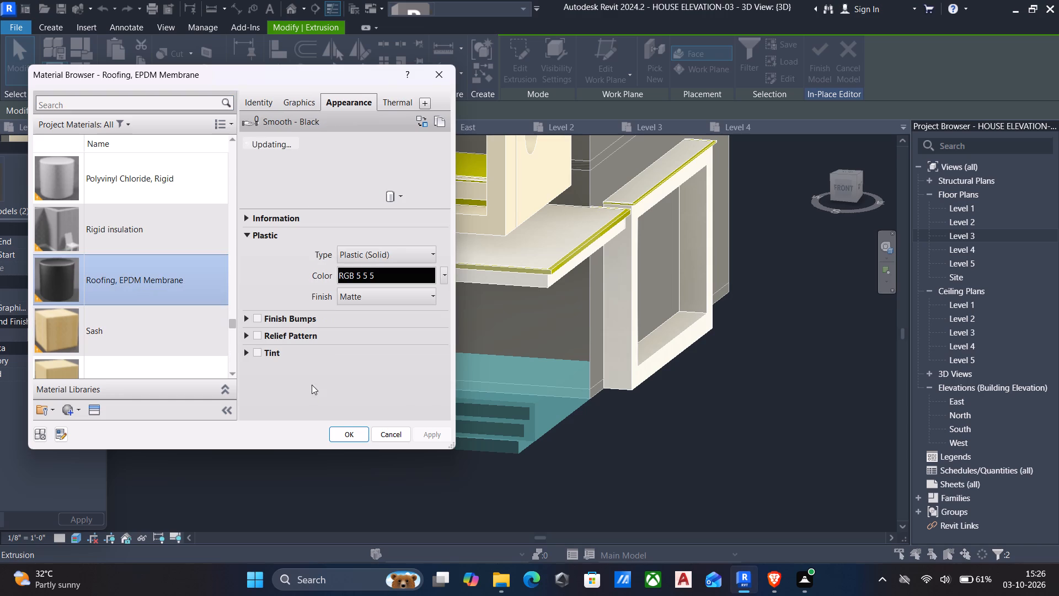
pyautogui.click(354, 429)
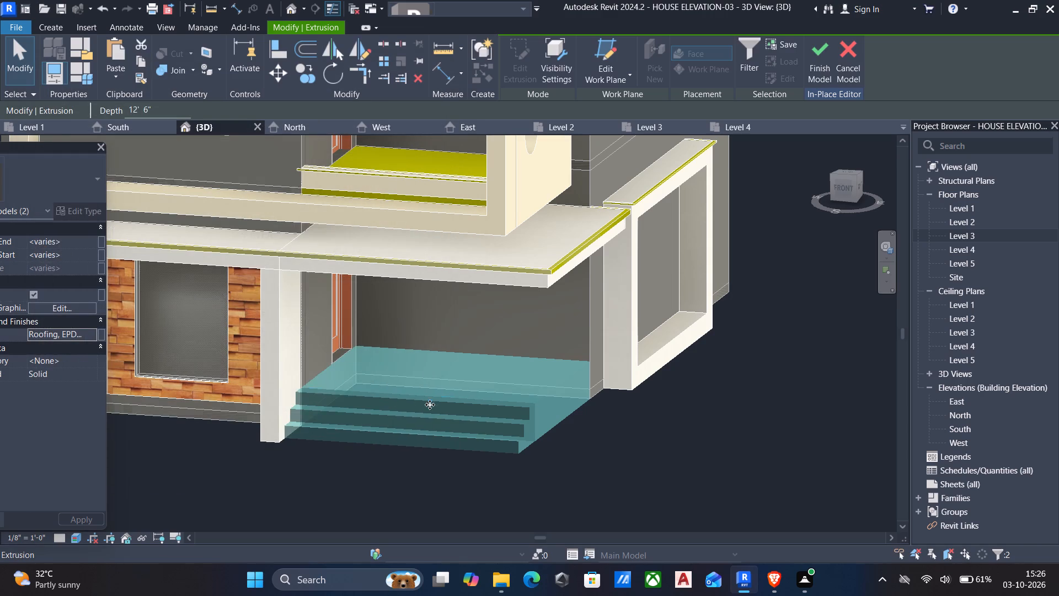
pyautogui.press('Escape')
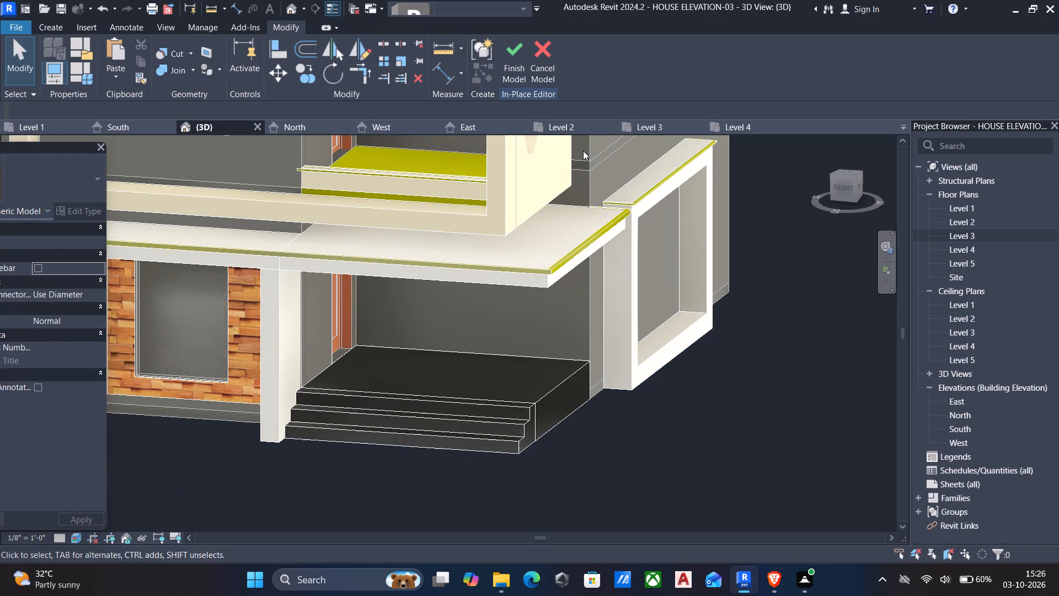
pyautogui.click(505, 47)
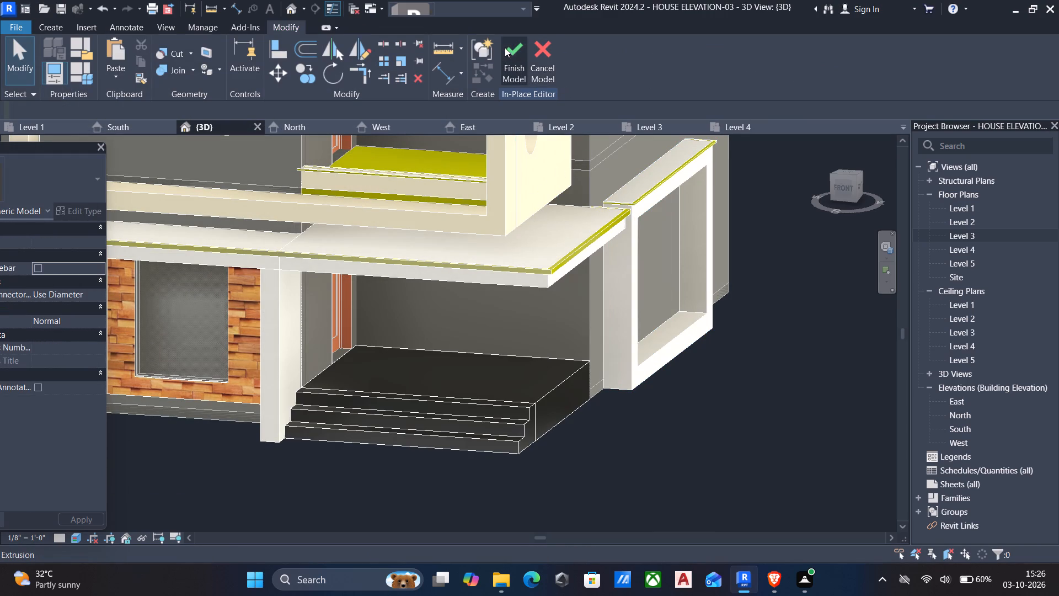
# Examine the materials on the front and side of the house from several angles.
pyautogui.scroll(-4, 654, 493)
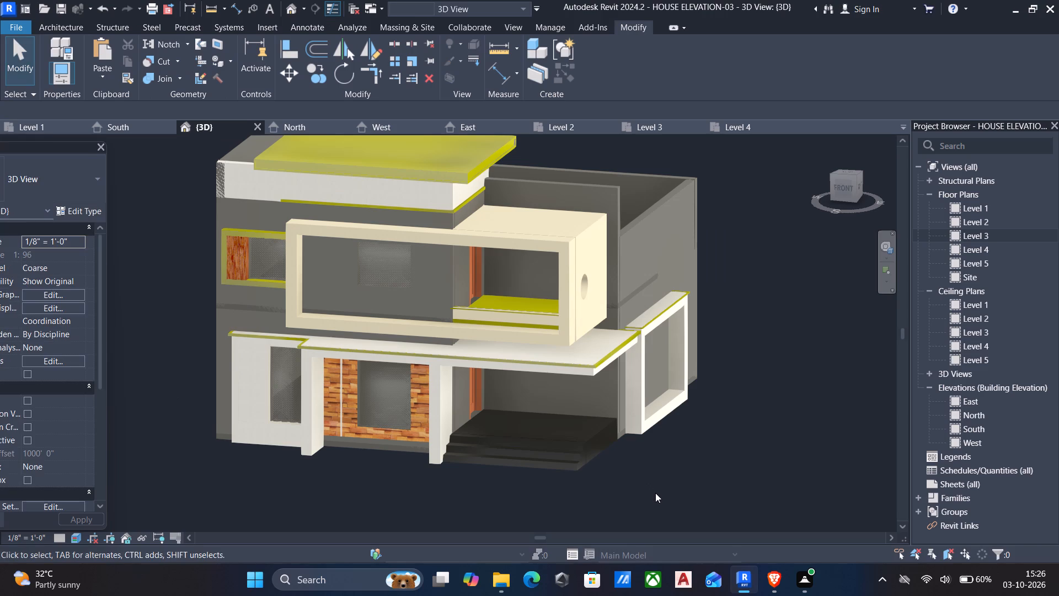
pyautogui.moveTo(655, 493); pyautogui.dragTo(659, 487, button='middle')
pyautogui.keyDown('shift'); pyautogui.moveTo(750, 381); pyautogui.dragTo(699, 391, button='middle'); pyautogui.keyUp('shift')
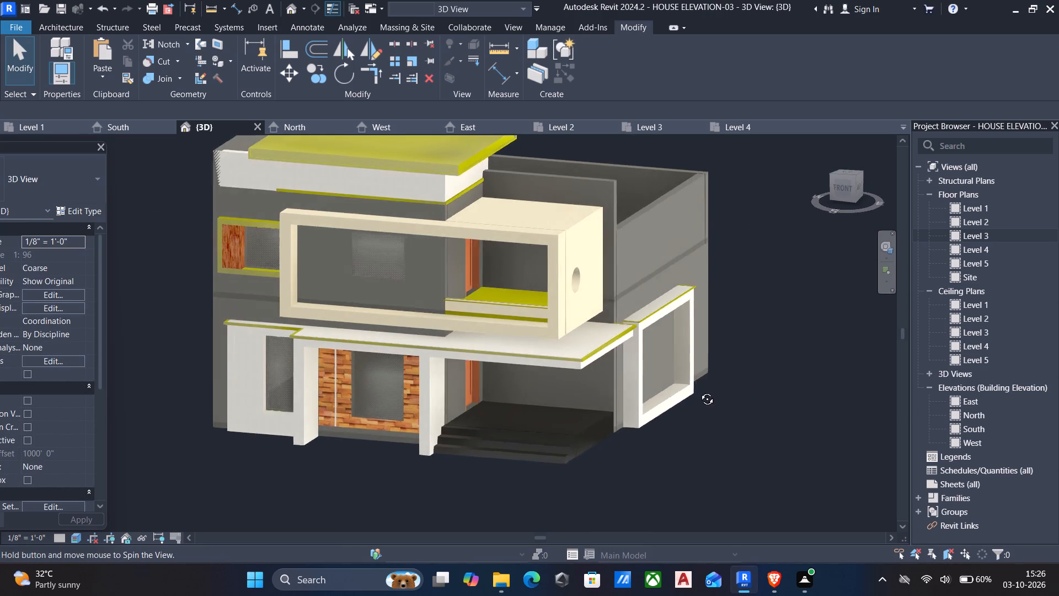
pyautogui.keyDown('shift'); pyautogui.moveTo(699, 391); pyautogui.dragTo(682, 378, button='middle'); pyautogui.keyUp('shift')
pyautogui.keyDown('shift'); pyautogui.moveTo(681, 424); pyautogui.dragTo(726, 417, button='middle'); pyautogui.keyUp('shift')
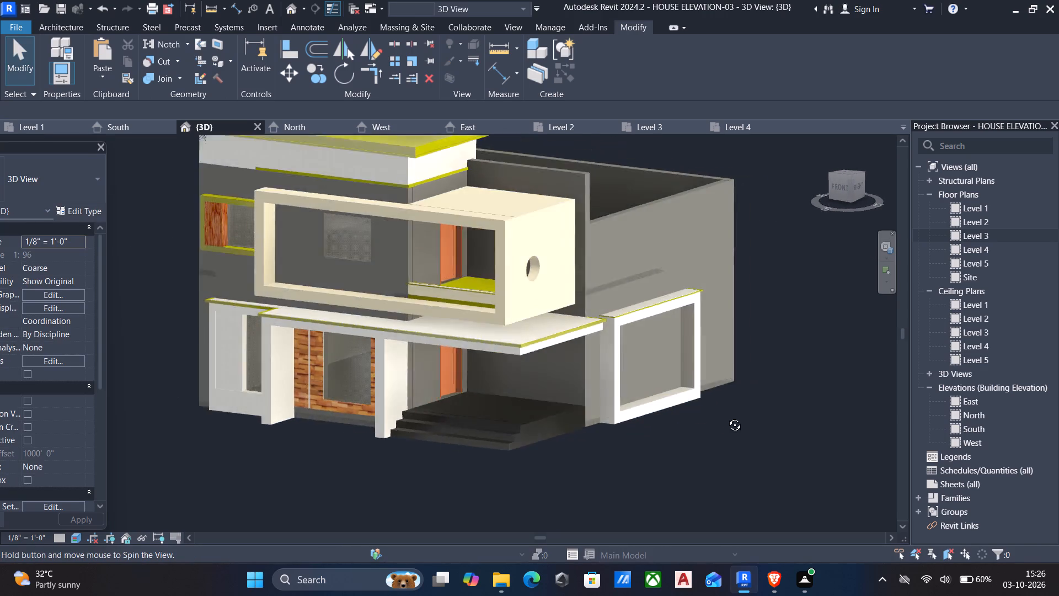
pyautogui.keyDown('shift'); pyautogui.moveTo(726, 417); pyautogui.dragTo(747, 412, button='middle'); pyautogui.keyUp('shift')
pyautogui.scroll(-3, 750, 411)
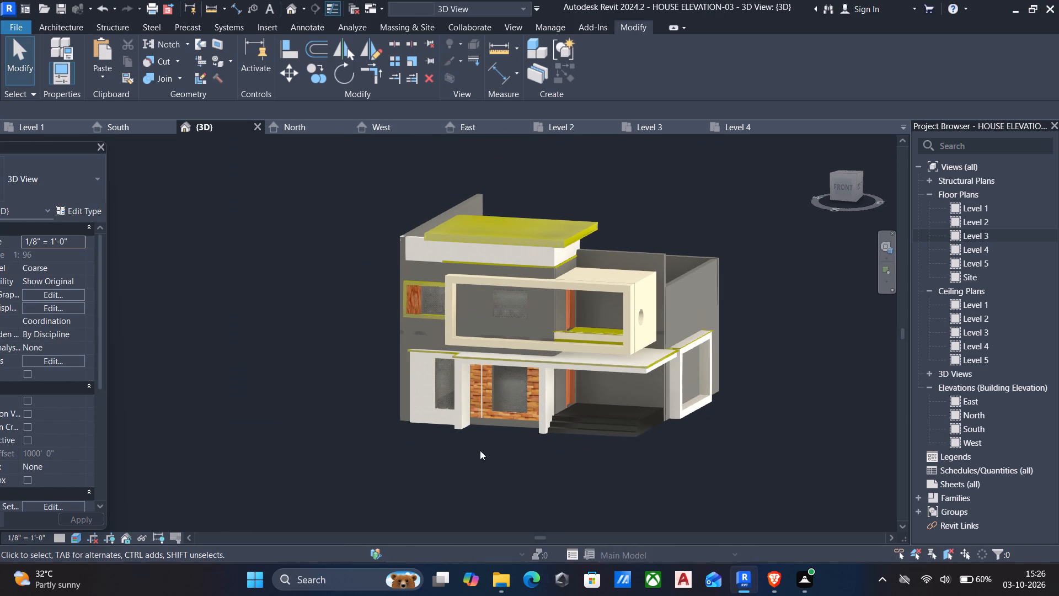
pyautogui.moveTo(327, 390); pyautogui.dragTo(326, 383, button='middle')
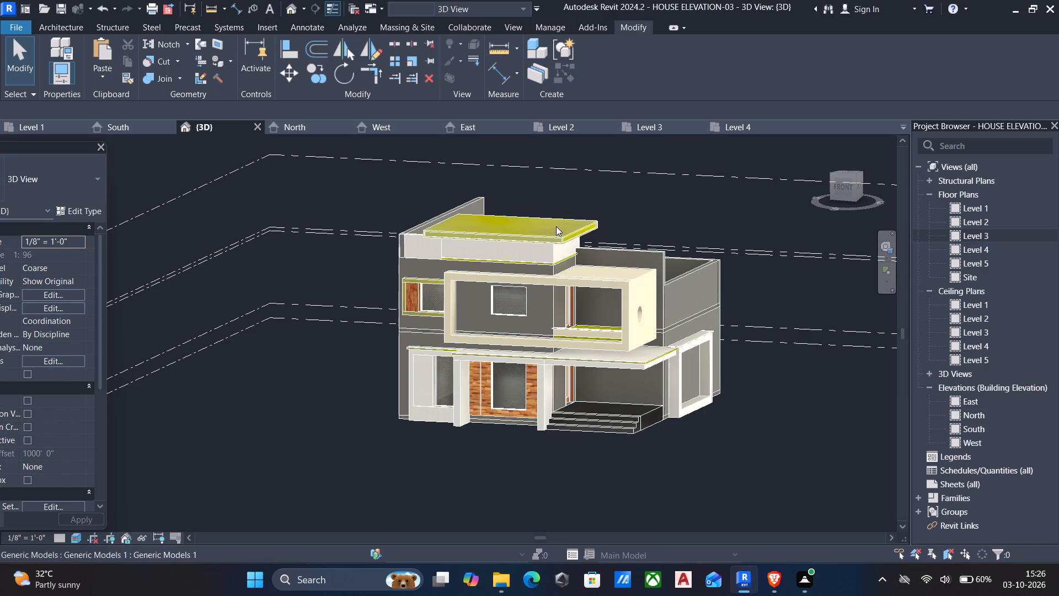
# Reopen the in-place facade model, assign Wood - Stained to the void extrusion in the top roof slab, and finish the model.
pyautogui.click(575, 231)
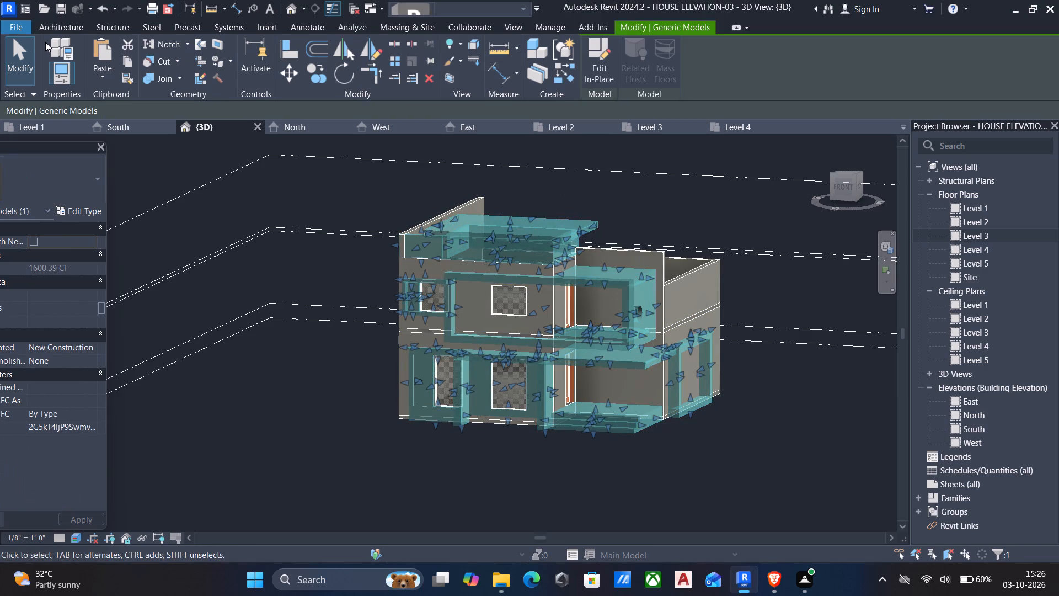
pyautogui.click(595, 65)
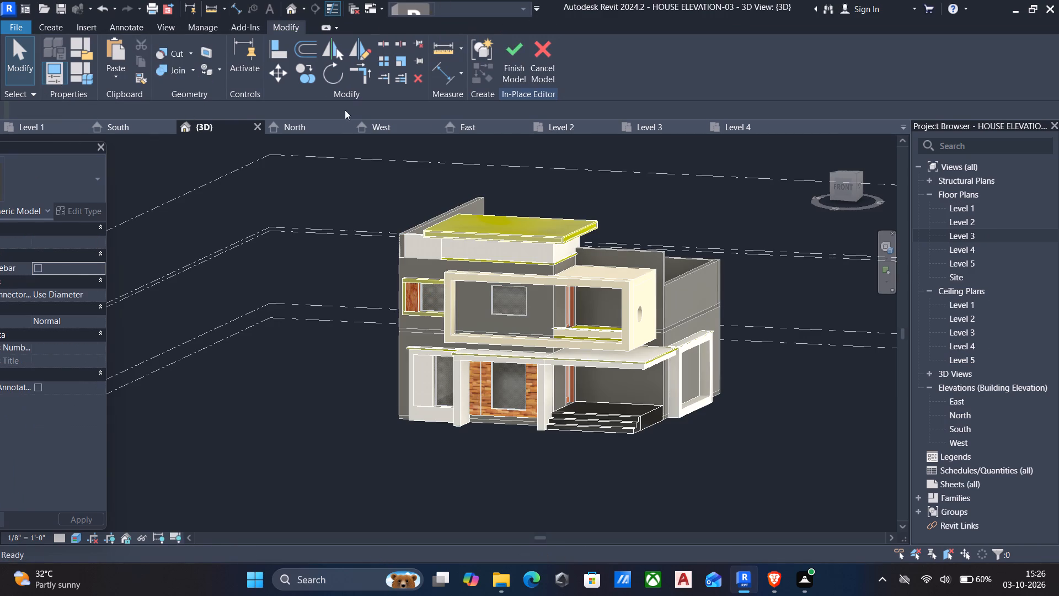
pyautogui.click(557, 232)
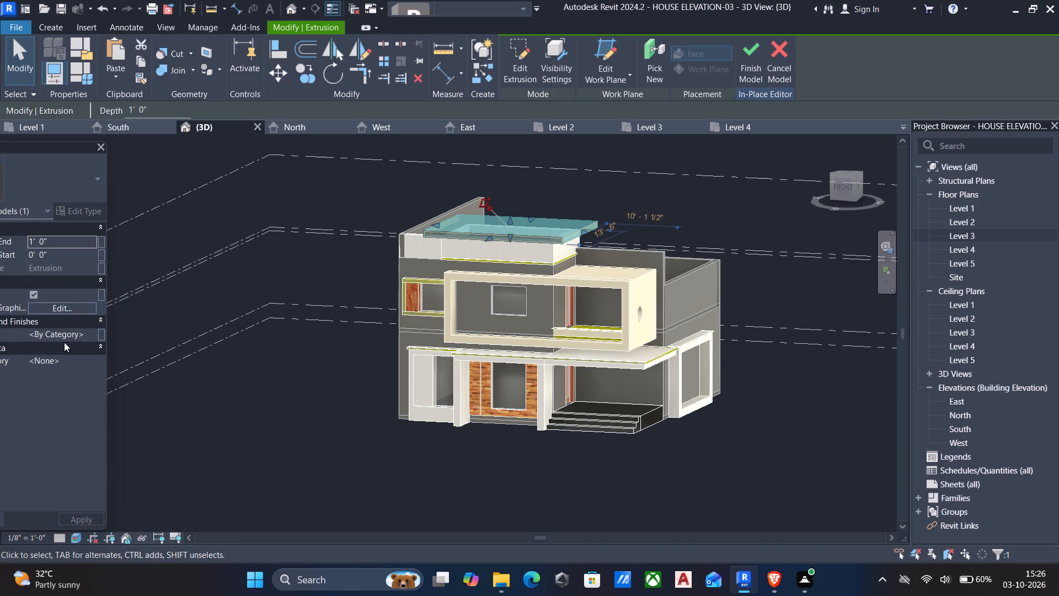
pyautogui.click(88, 337)
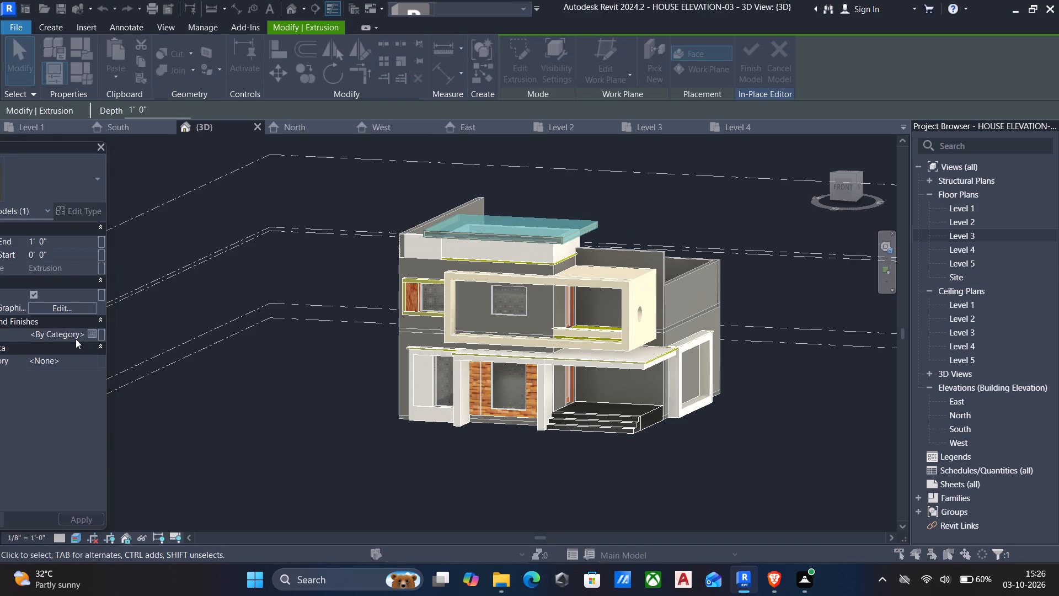
pyautogui.scroll(-3, 124, 322)
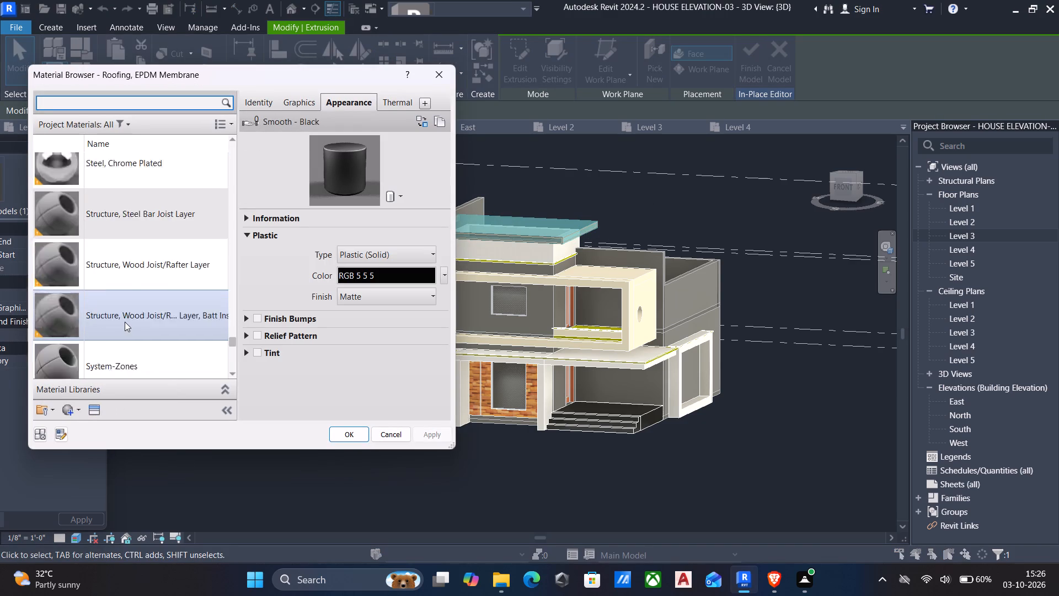
pyautogui.scroll(-8, 125, 322)
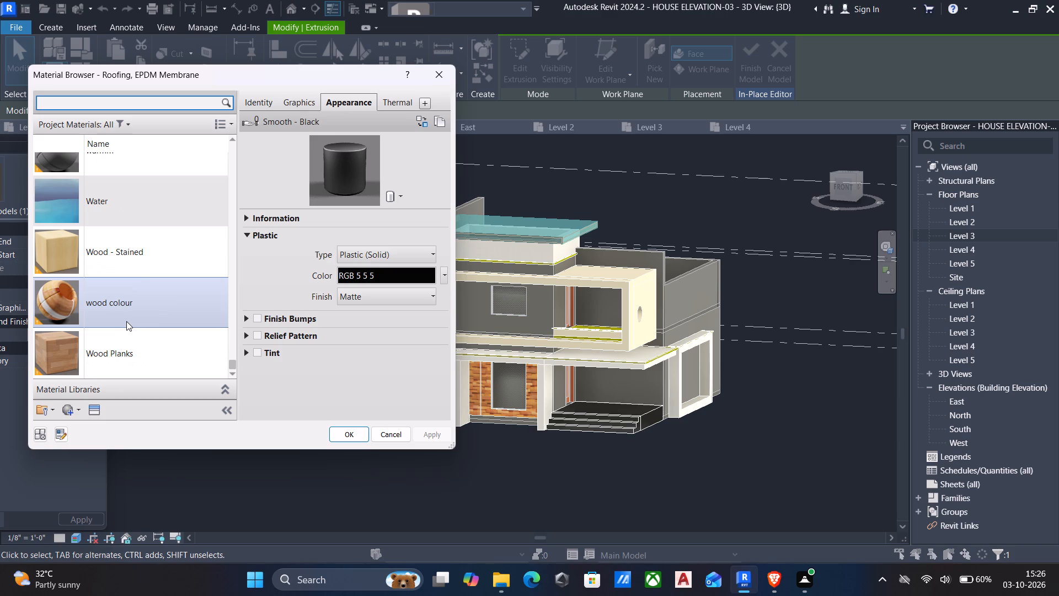
pyautogui.click(150, 246)
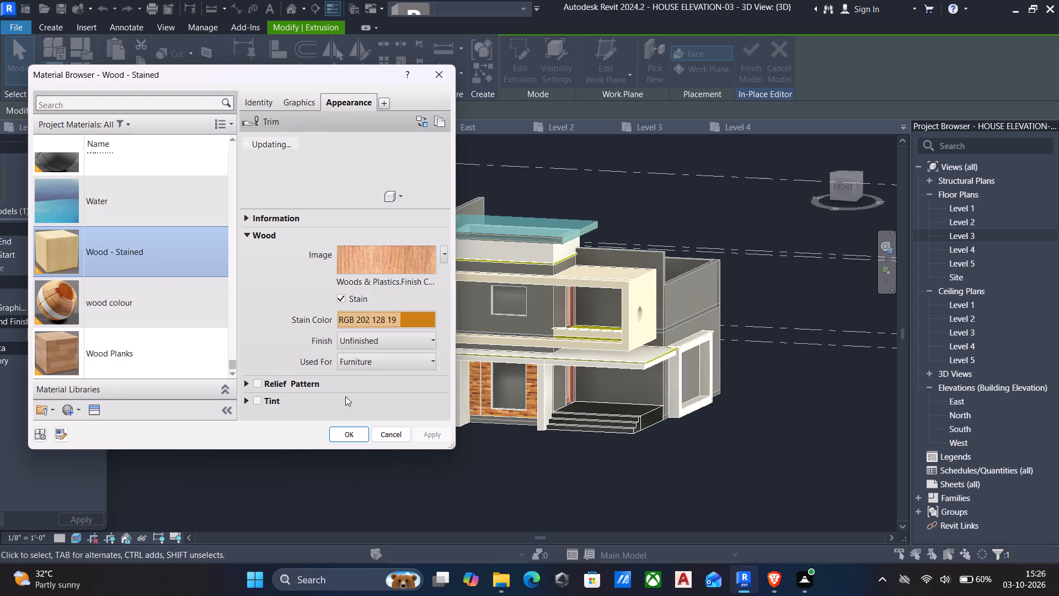
pyautogui.click(341, 427)
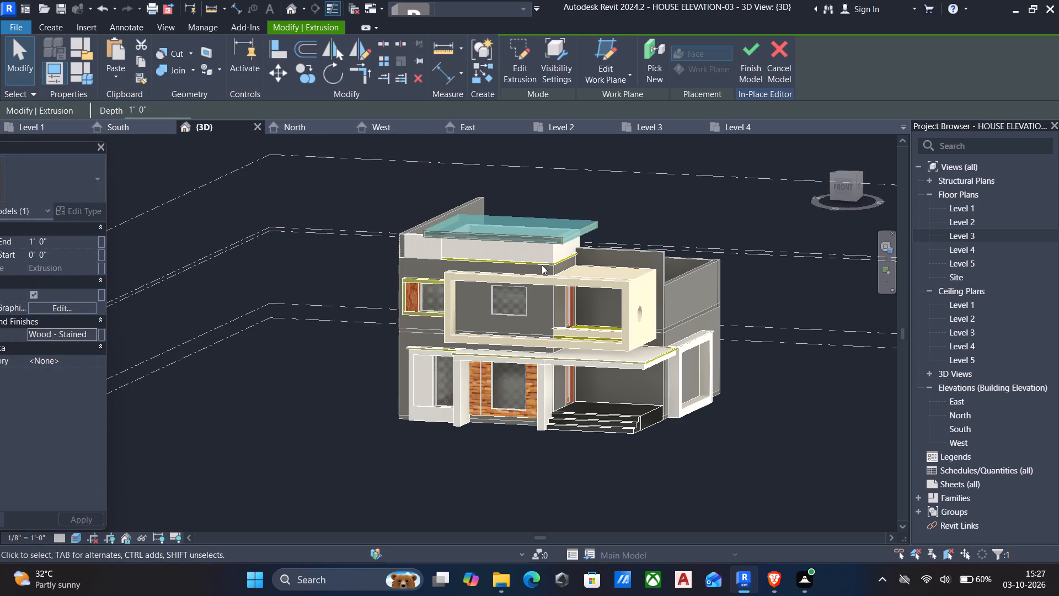
pyautogui.click(740, 70)
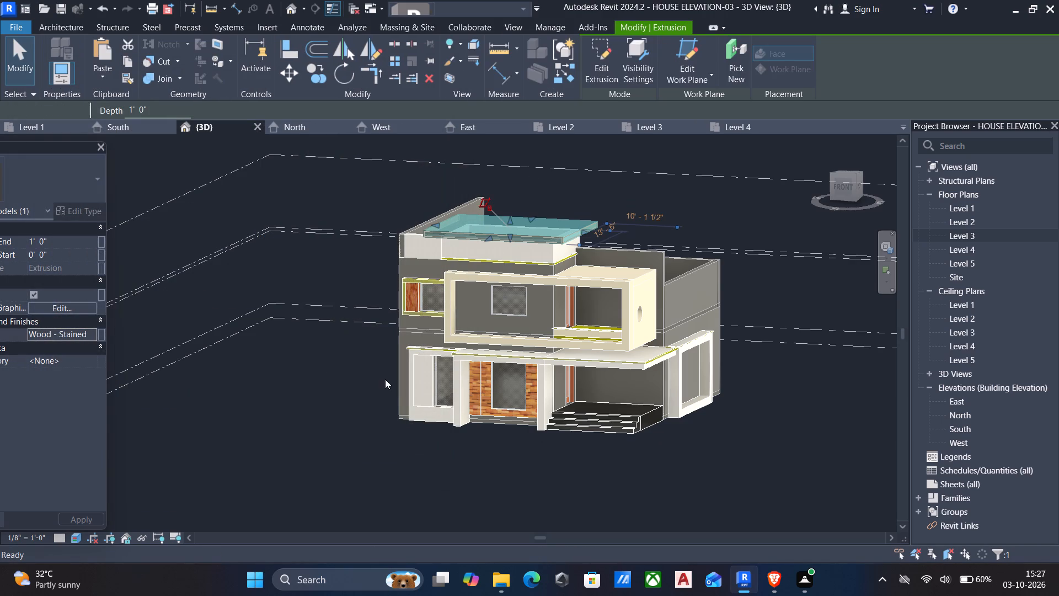
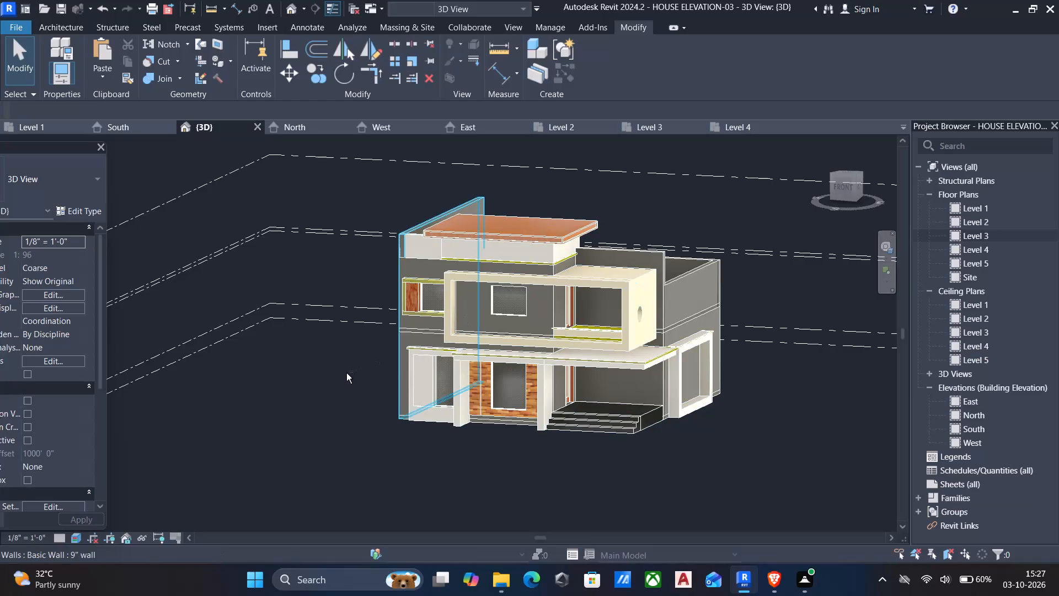
# Open the generic model containing the projecting balcony frame and floor for in-place editing.
pyautogui.keyDown('shift'); pyautogui.moveTo(346, 373); pyautogui.dragTo(407, 354, button='middle'); pyautogui.keyUp('shift')
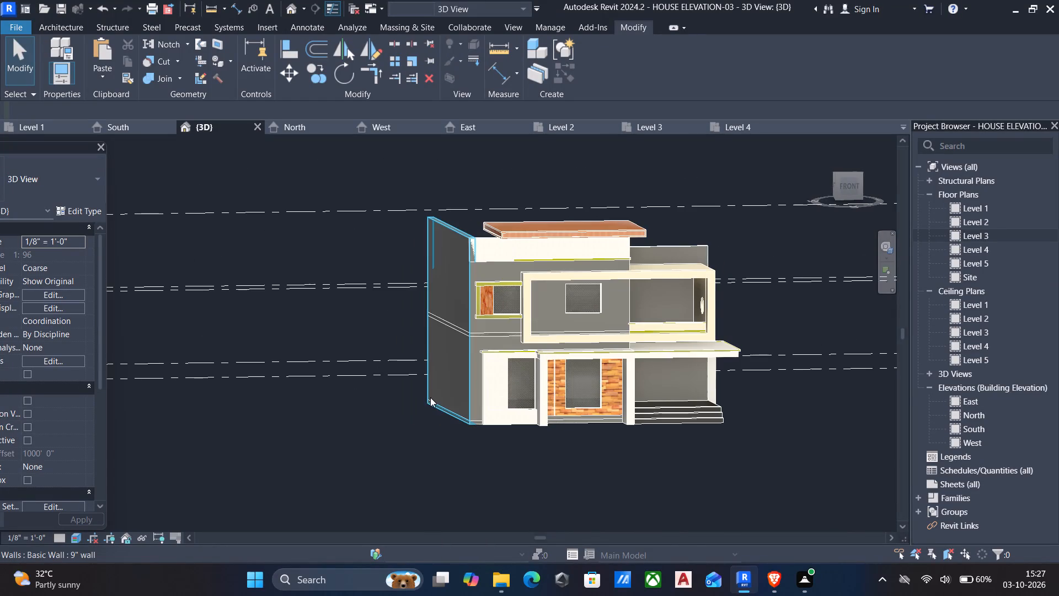
pyautogui.keyDown('shift'); pyautogui.moveTo(430, 398); pyautogui.dragTo(373, 412, button='middle'); pyautogui.keyUp('shift')
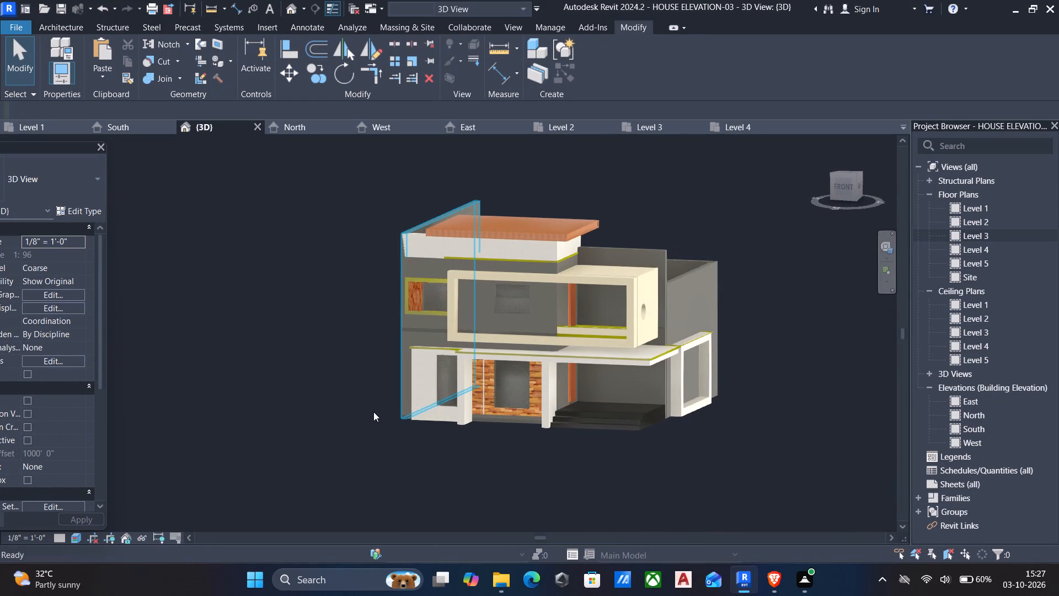
pyautogui.scroll(10, 619, 336)
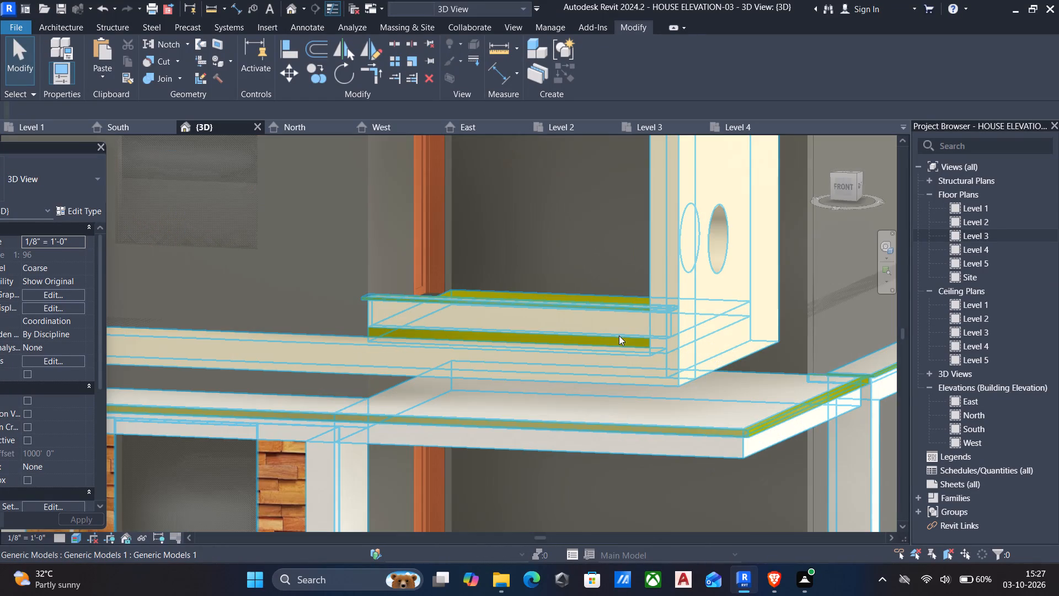
pyautogui.keyDown('shift'); pyautogui.moveTo(603, 342); pyautogui.dragTo(577, 413, button='middle'); pyautogui.keyUp('shift')
pyautogui.scroll(-2, 576, 416)
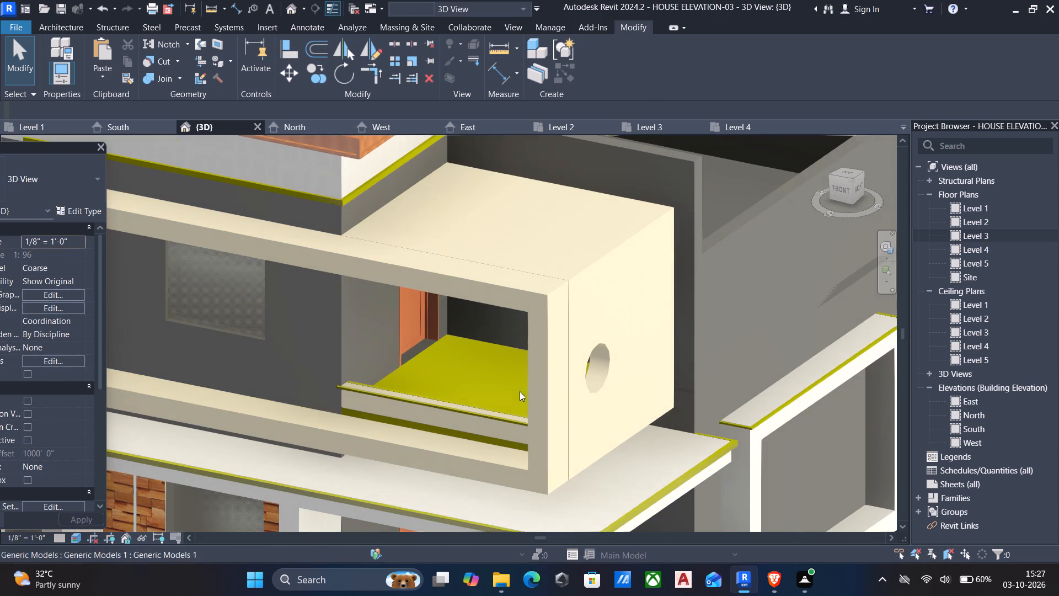
pyautogui.click(431, 348)
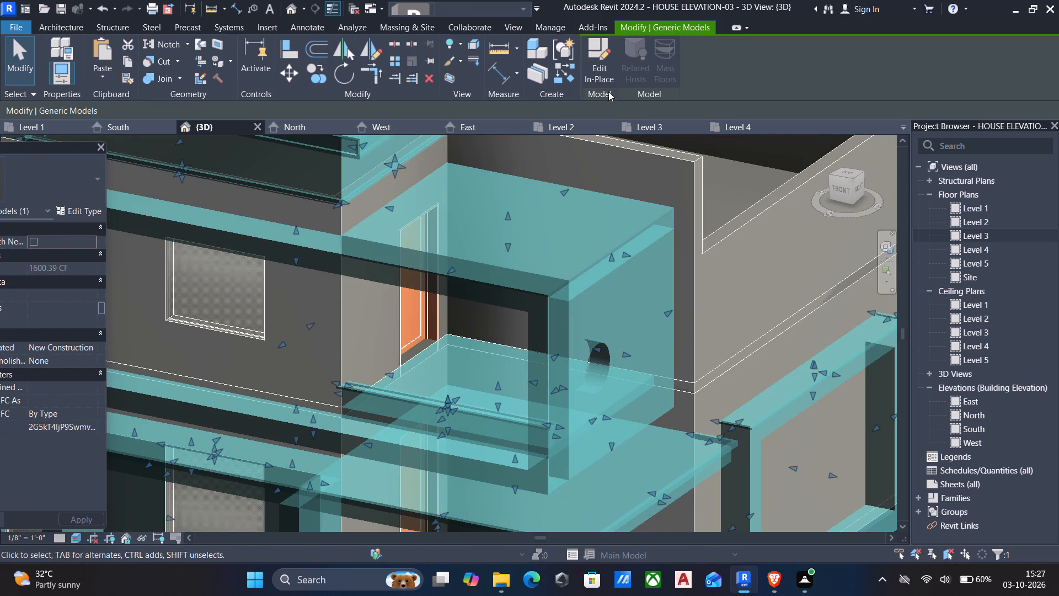
pyautogui.click(598, 34)
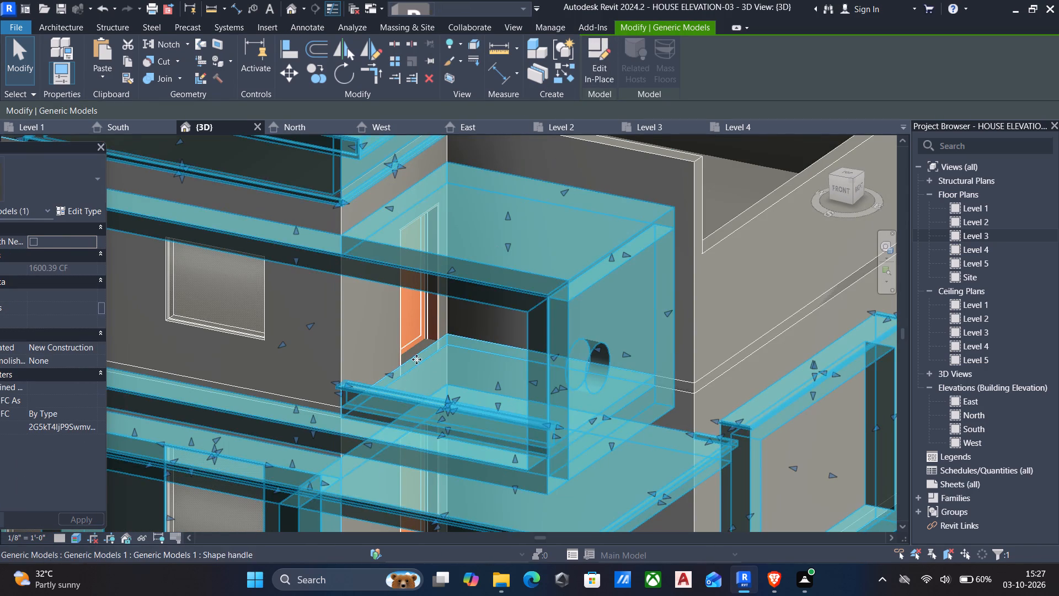
pyautogui.click(594, 77)
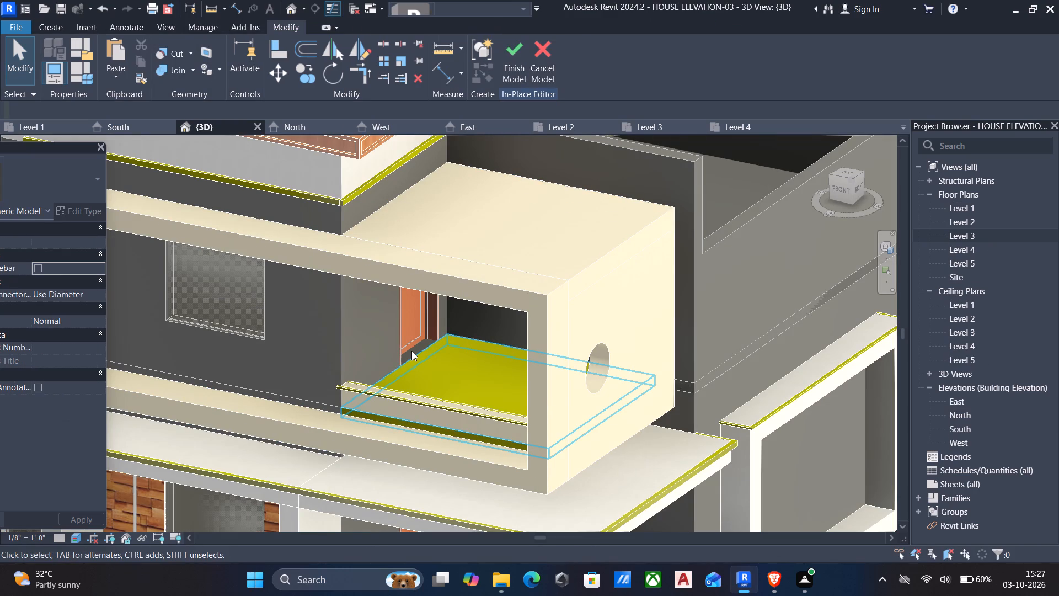
# Assign the Earth material to the balcony floor extrusion inside the upper-storey frame.
pyautogui.click(411, 352)
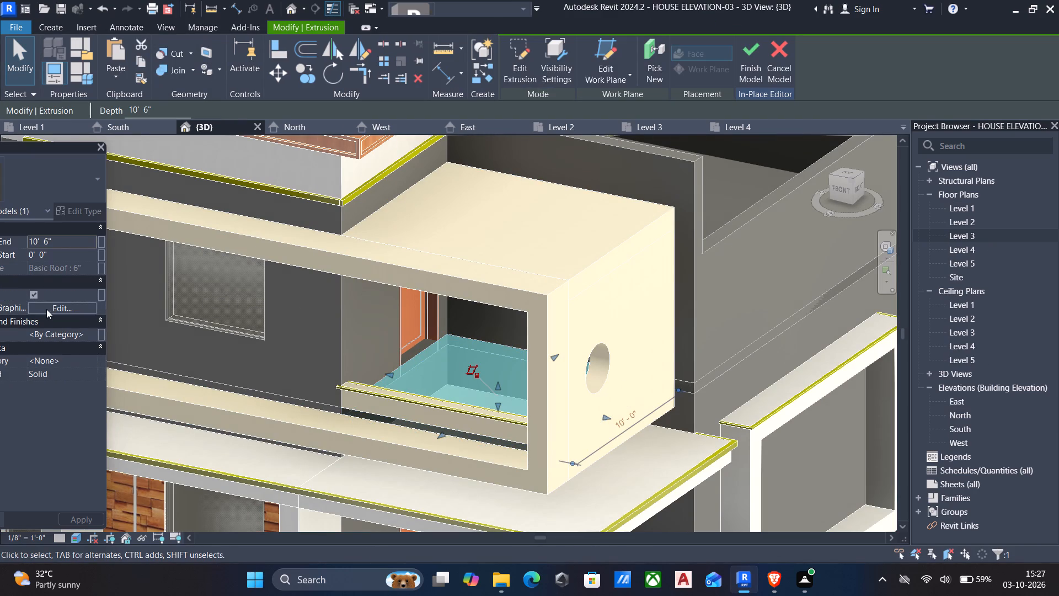
pyautogui.click(90, 333)
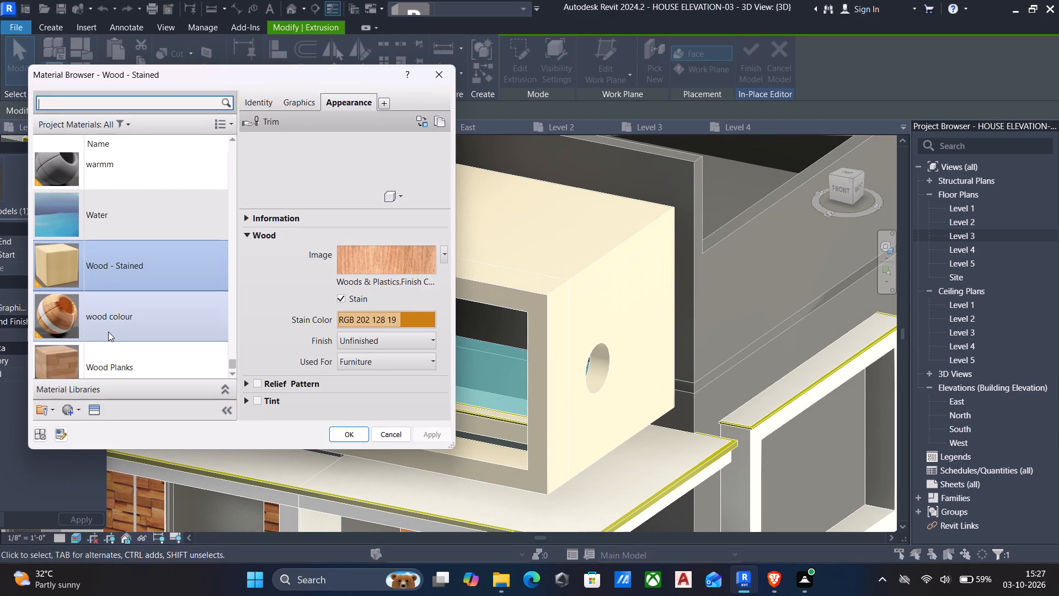
pyautogui.scroll(-6, 123, 232)
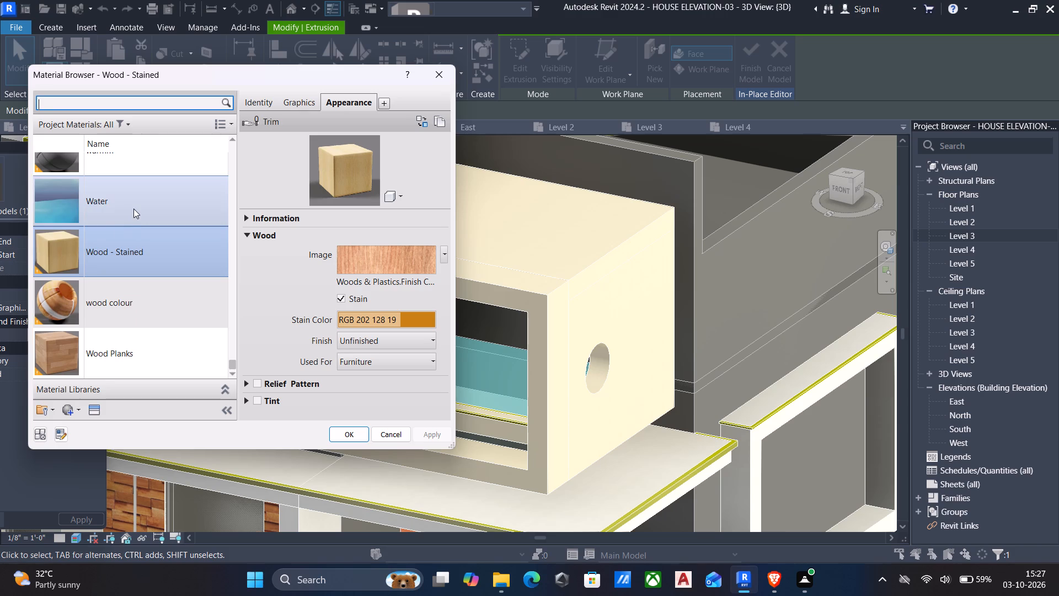
pyautogui.scroll(17, 133, 207)
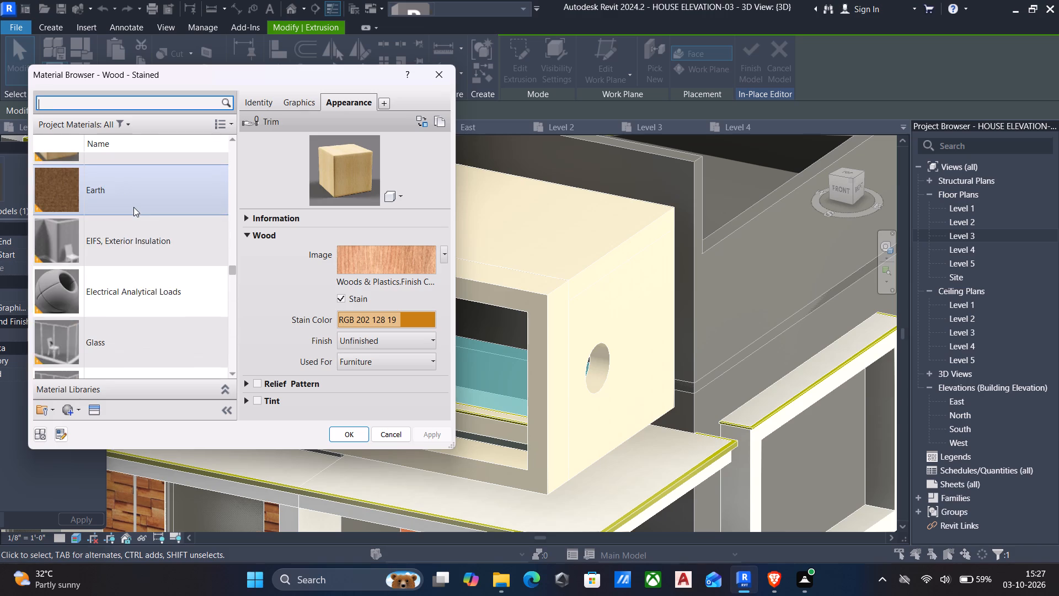
pyautogui.click(143, 324)
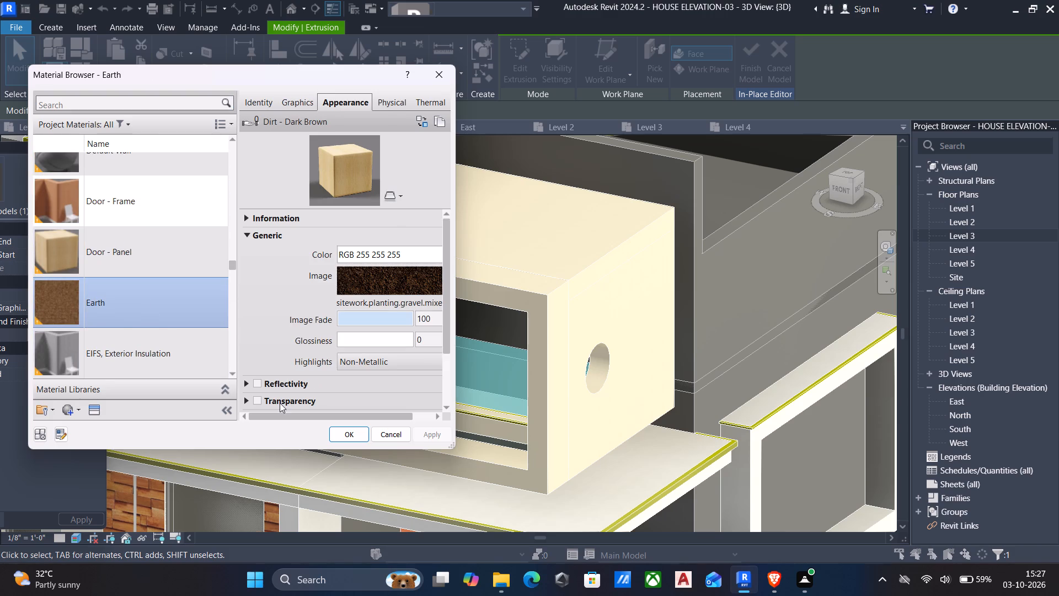
pyautogui.click(355, 429)
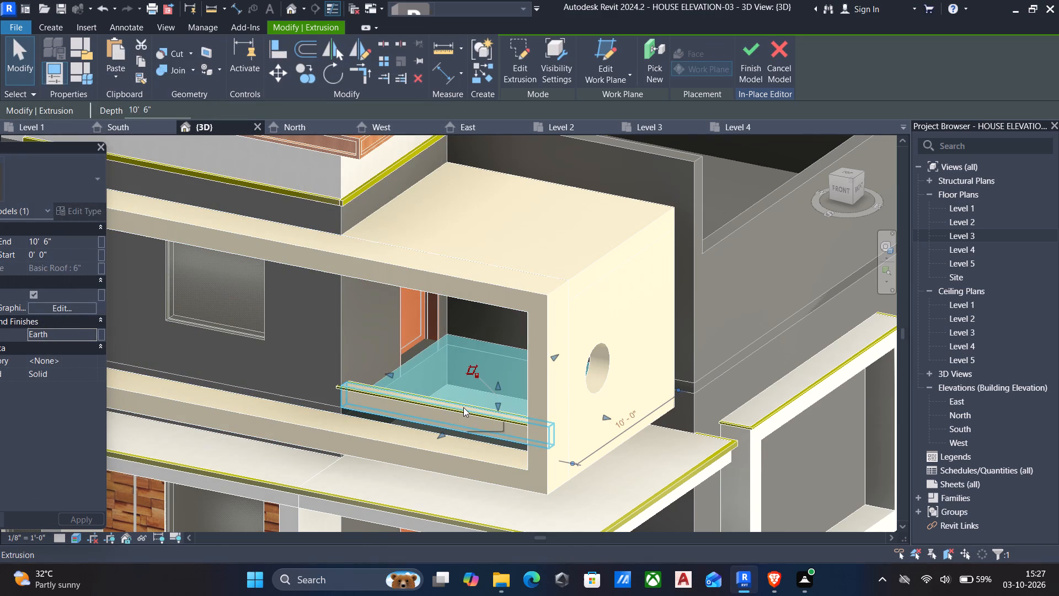
pyautogui.press('Escape')
# Assign the Earth material to the entrance porch platform and its front steps, and finish the in-place model.
pyautogui.scroll(-10, 464, 408)
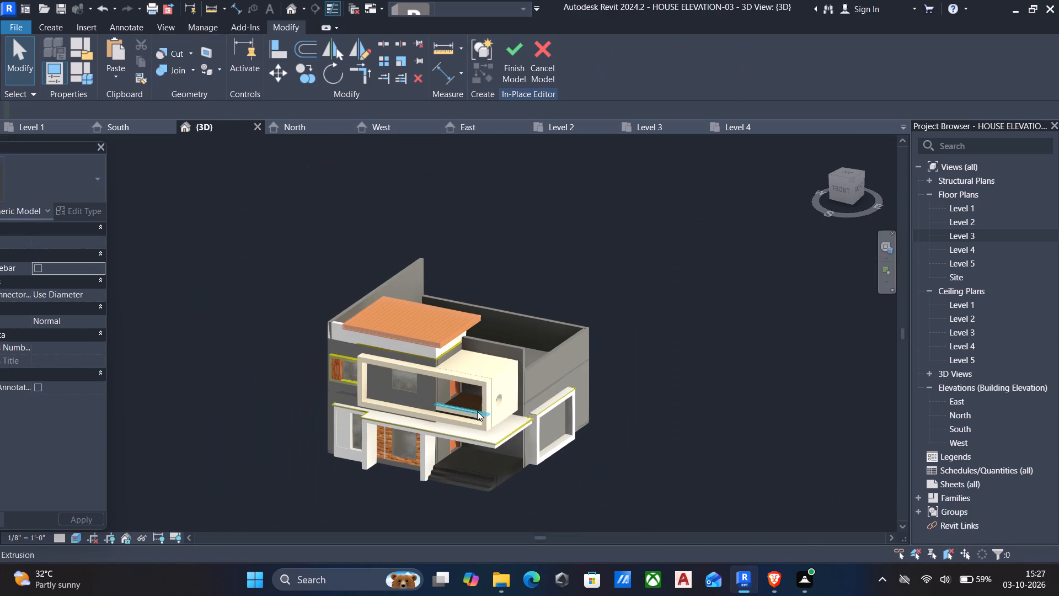
pyautogui.scroll(4, 486, 479)
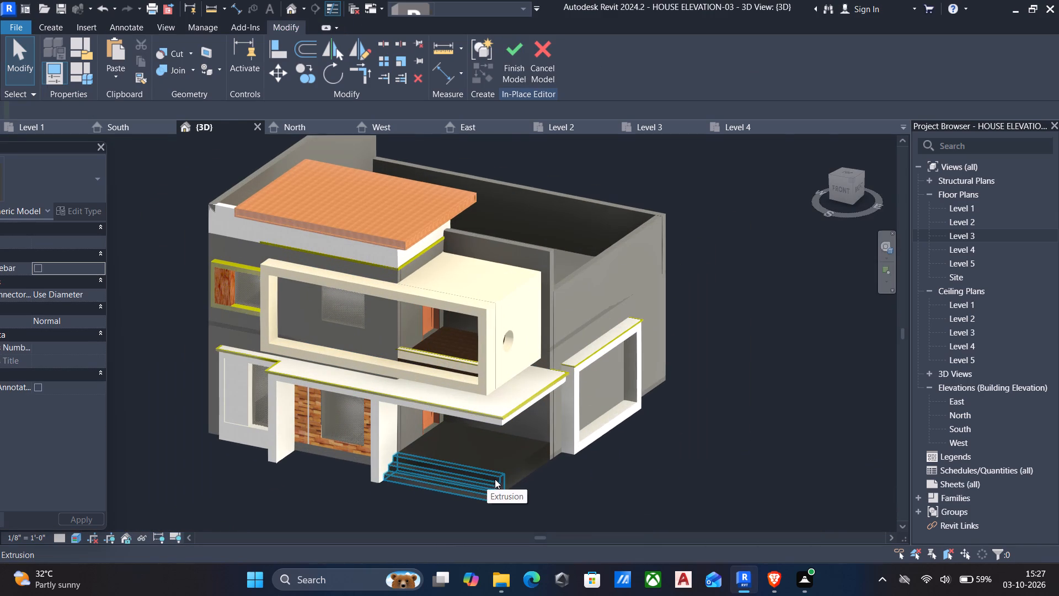
pyautogui.scroll(5, 502, 472)
pyautogui.click(503, 471)
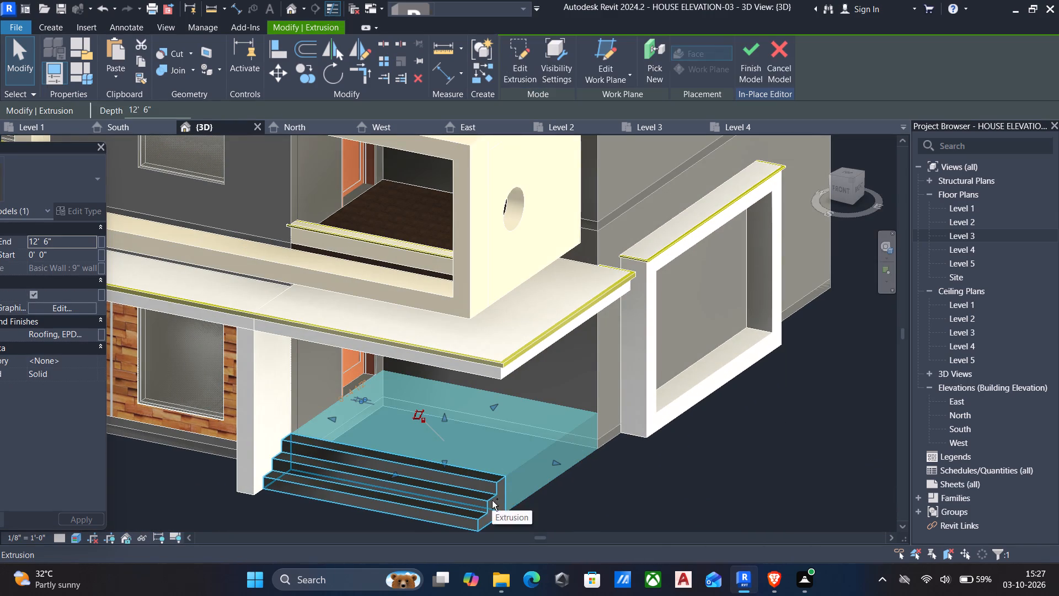
pyautogui.keyDown('ctrl'); pyautogui.click(491, 501); pyautogui.keyUp('ctrl')
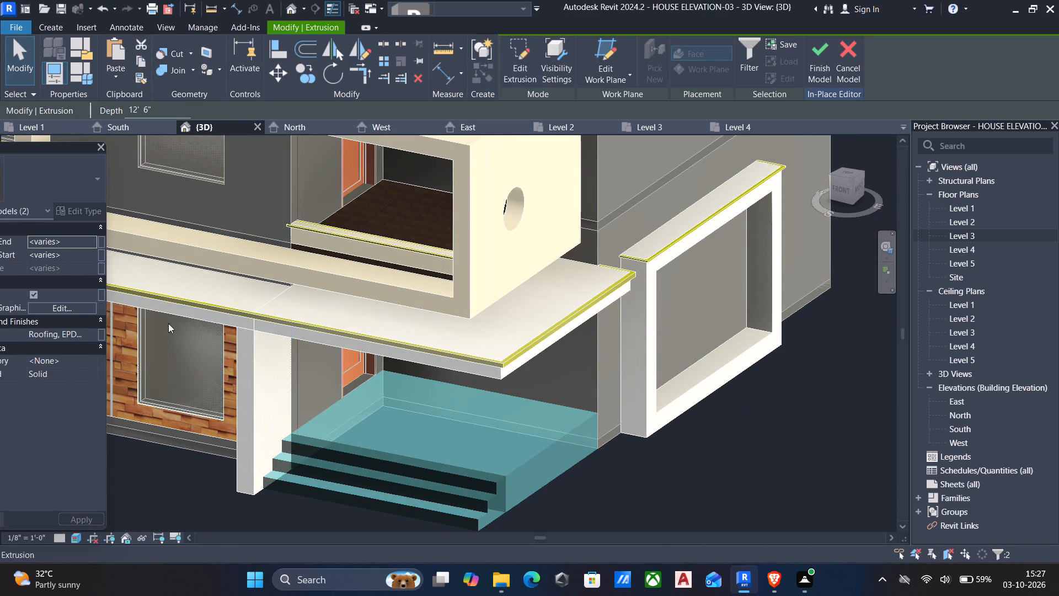
pyautogui.click(94, 332)
pyautogui.scroll(2, 177, 256)
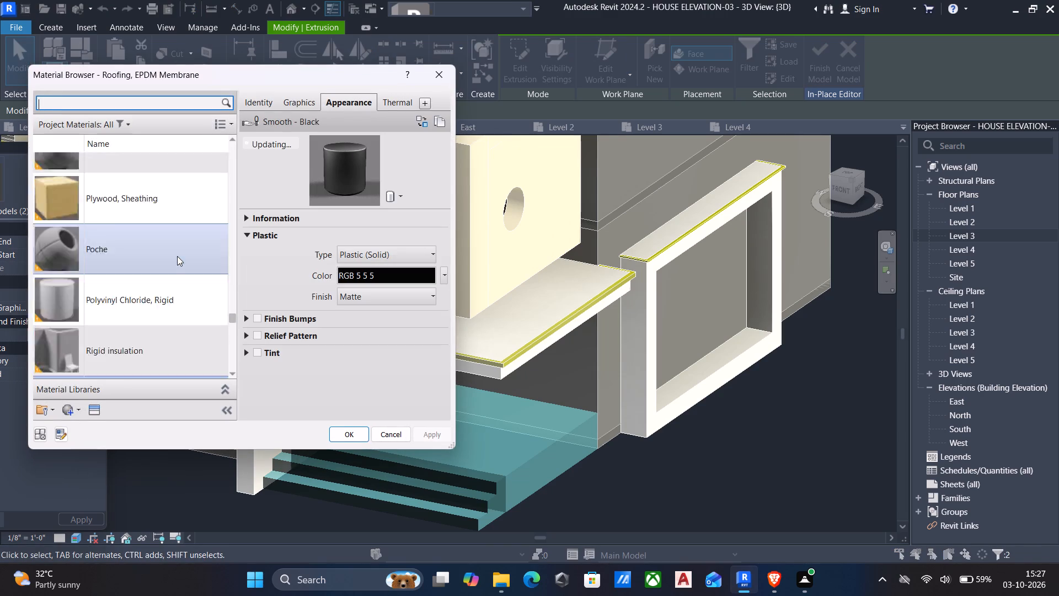
pyautogui.scroll(8, 177, 256)
pyautogui.click(148, 303)
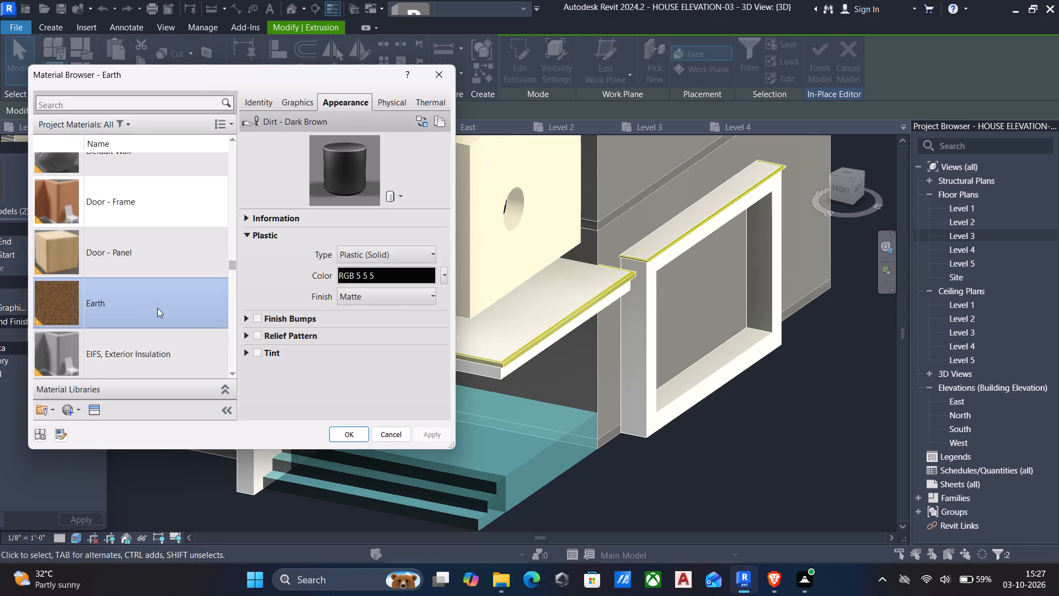
pyautogui.click(359, 433)
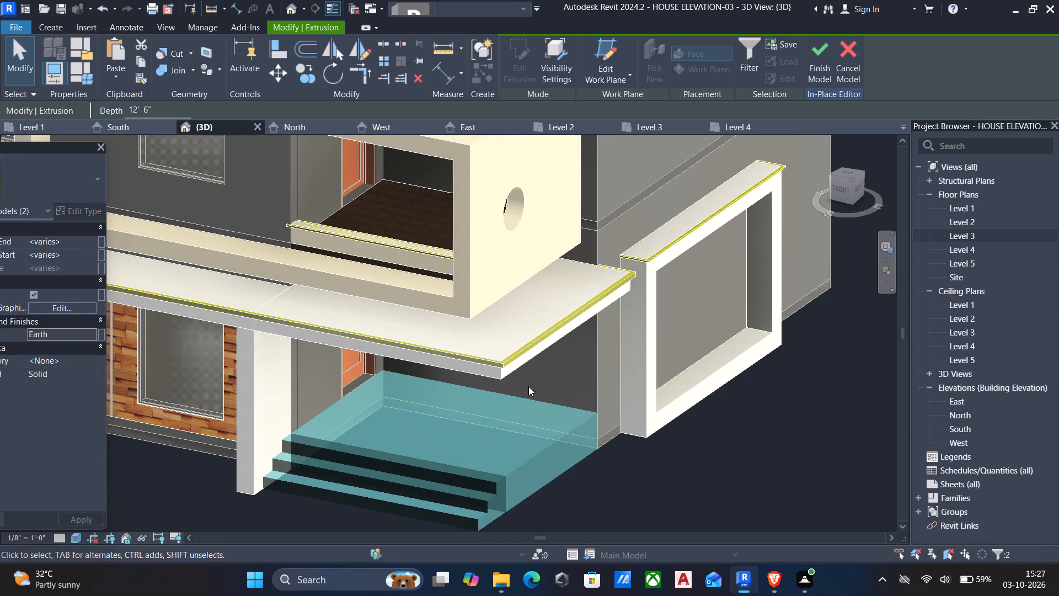
pyautogui.click(812, 52)
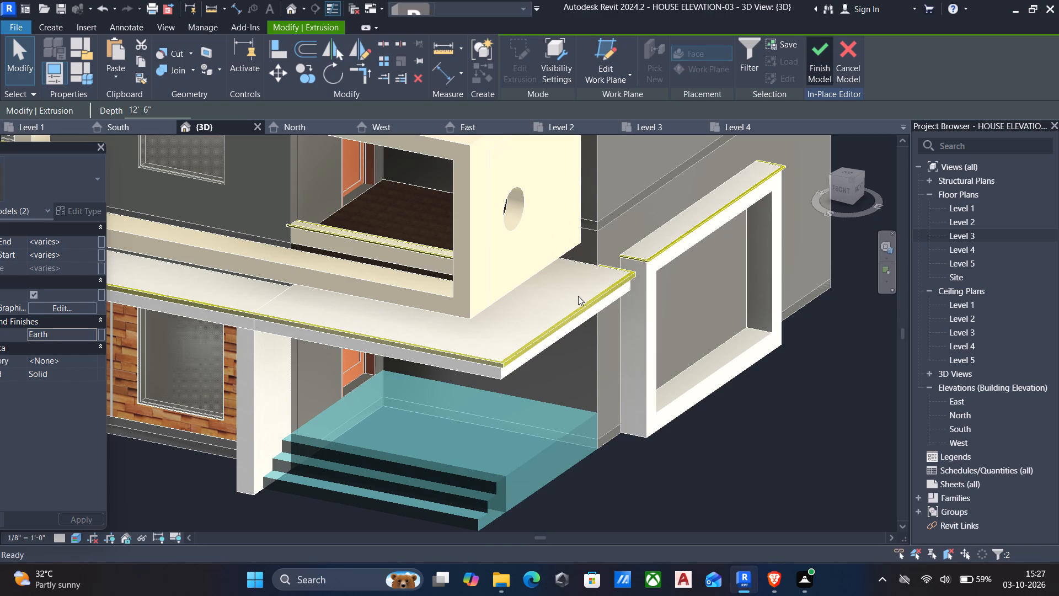
pyautogui.scroll(-5, 576, 300)
pyautogui.scroll(1, 348, 397)
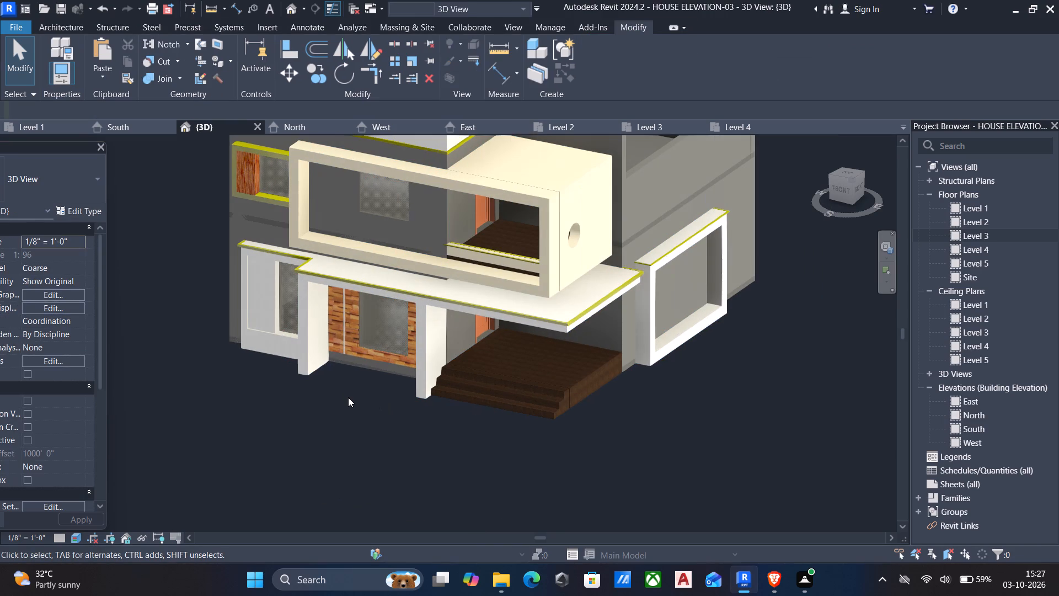
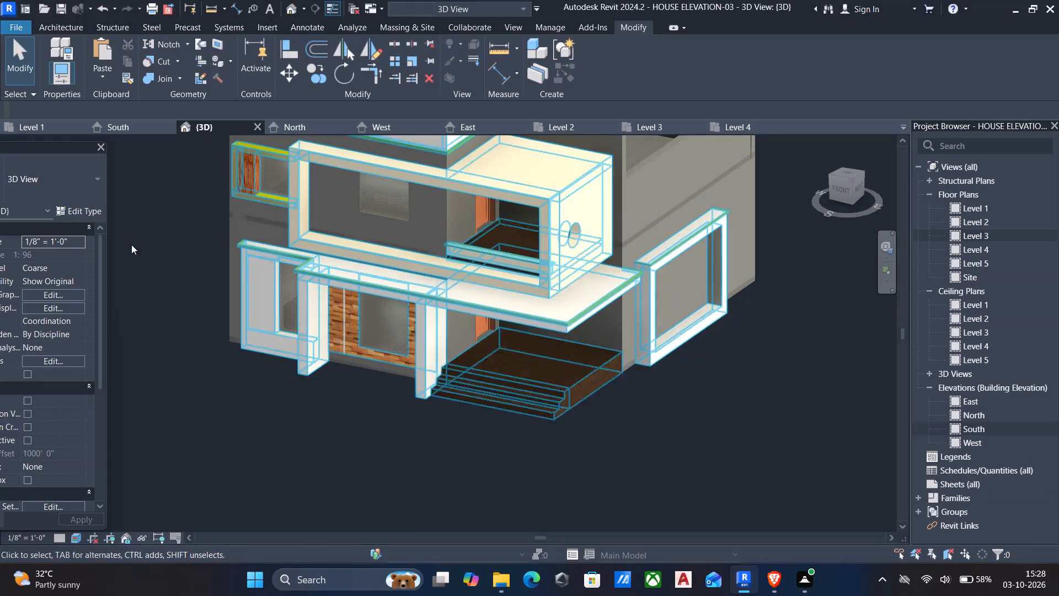
# Add two vertical curtain grid lines at the third points and one horizontal line two-thirds down the window behind the upper-storey frame.
pyautogui.scroll(-4, 471, 513)
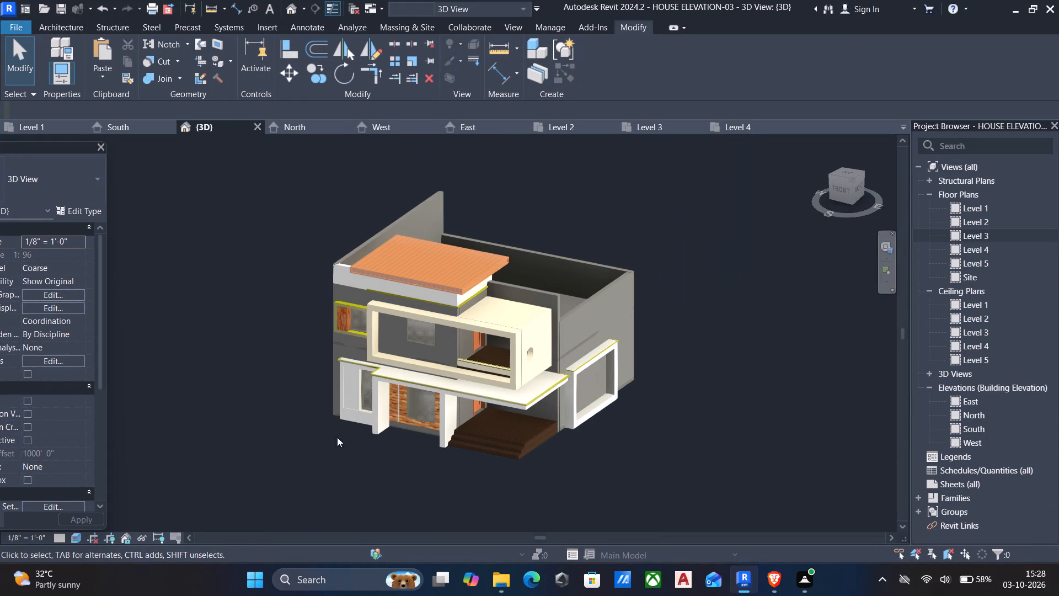
pyautogui.moveTo(319, 430); pyautogui.dragTo(410, 375, button='middle')
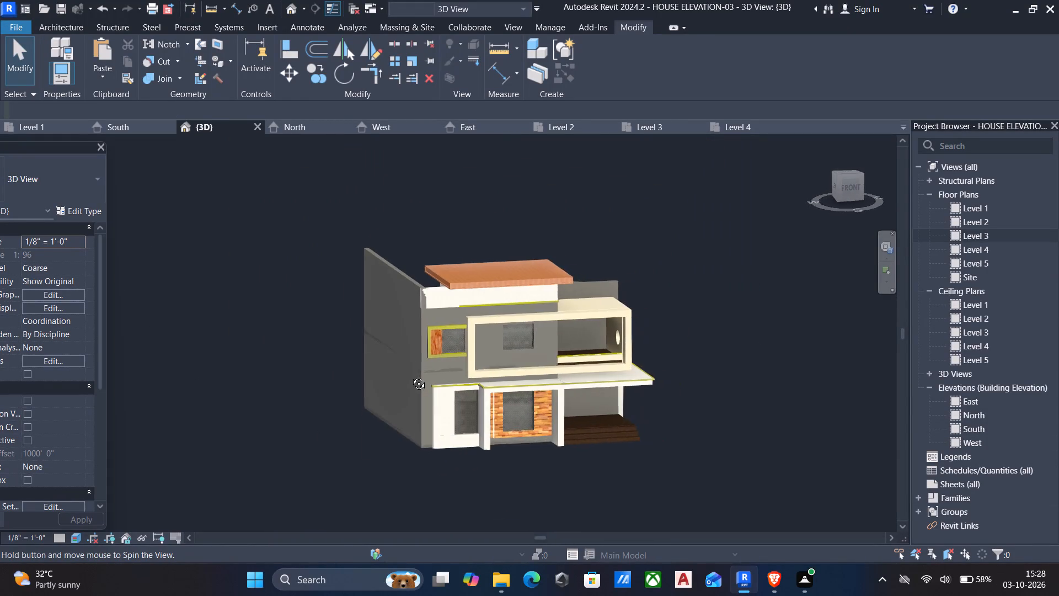
pyautogui.moveTo(410, 375); pyautogui.dragTo(415, 348, button='middle')
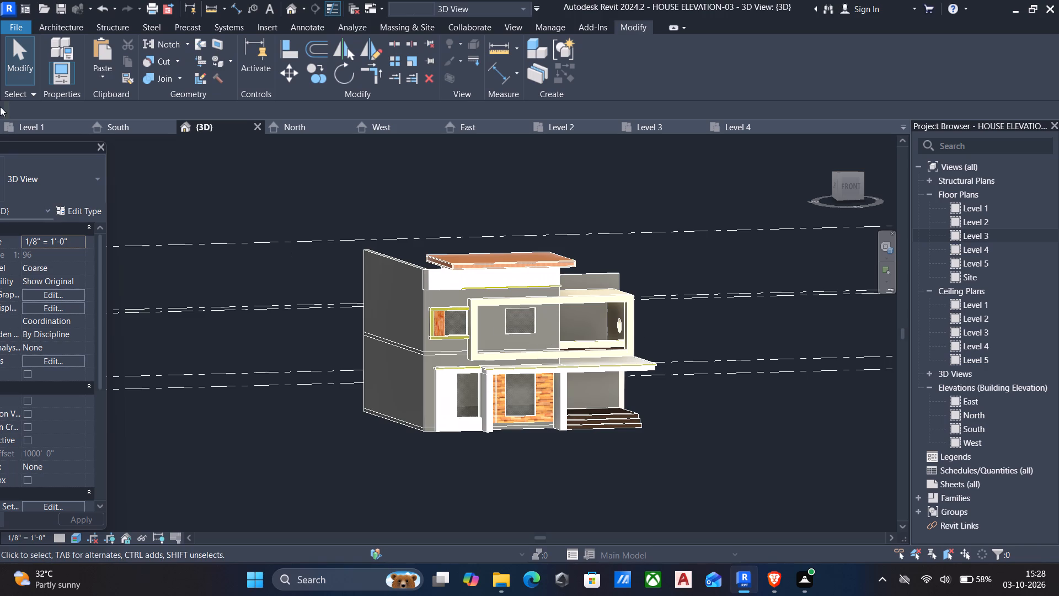
pyautogui.click(65, 22)
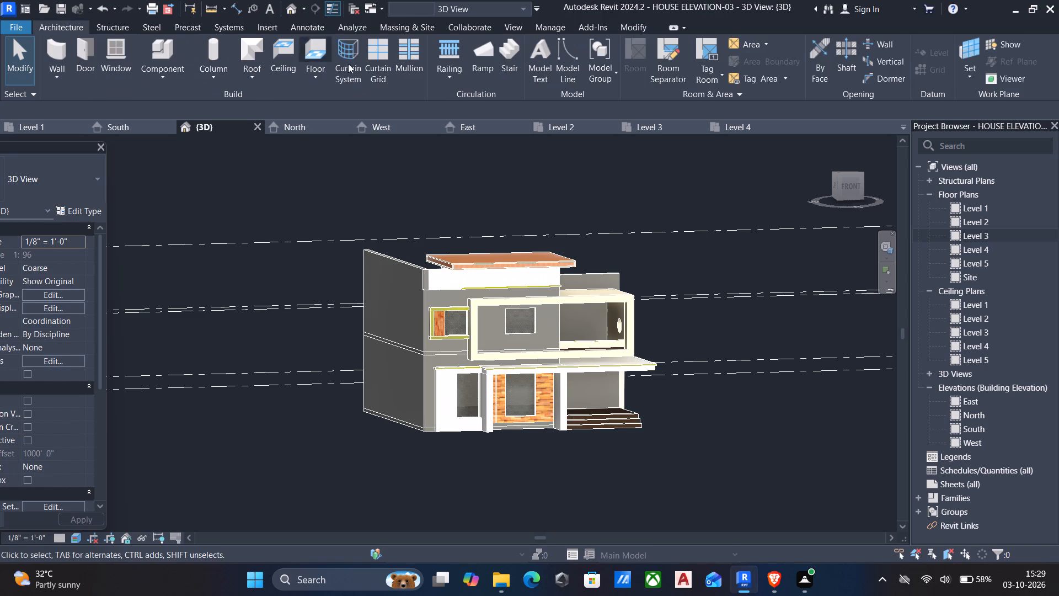
pyautogui.click(378, 53)
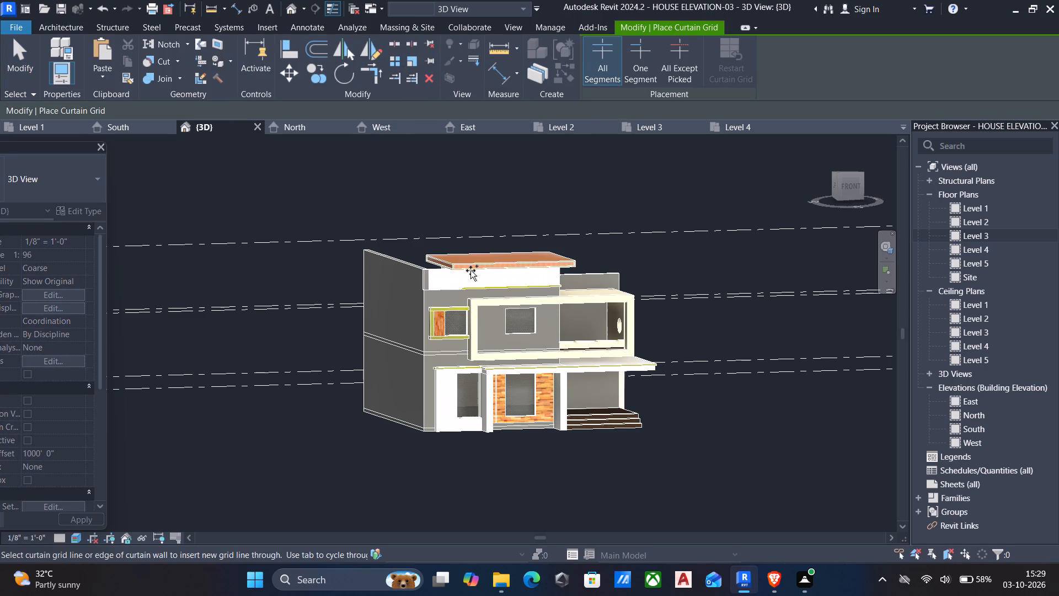
pyautogui.scroll(4, 499, 300)
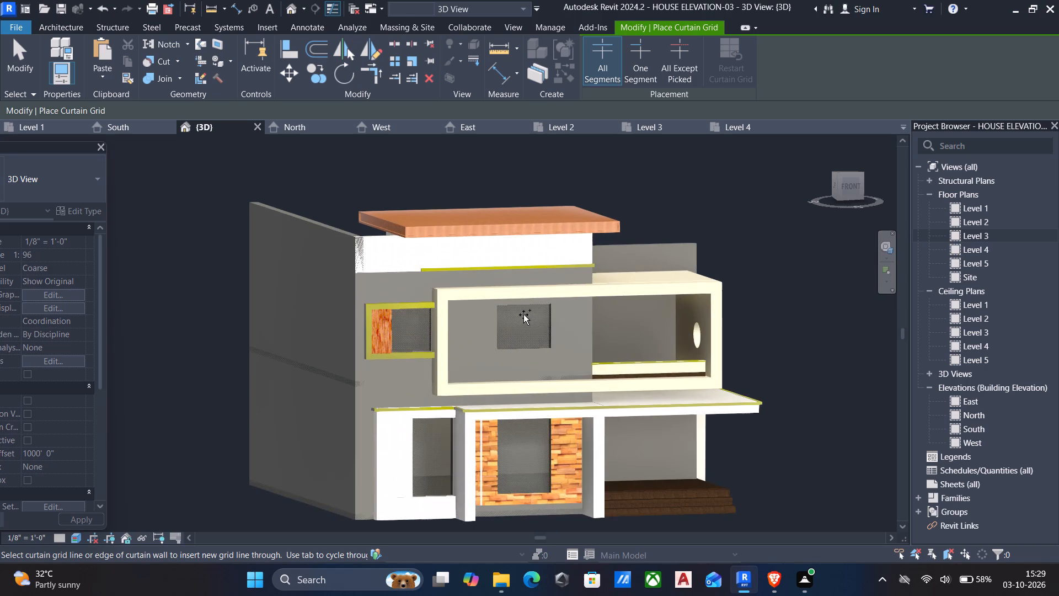
pyautogui.scroll(4, 523, 315)
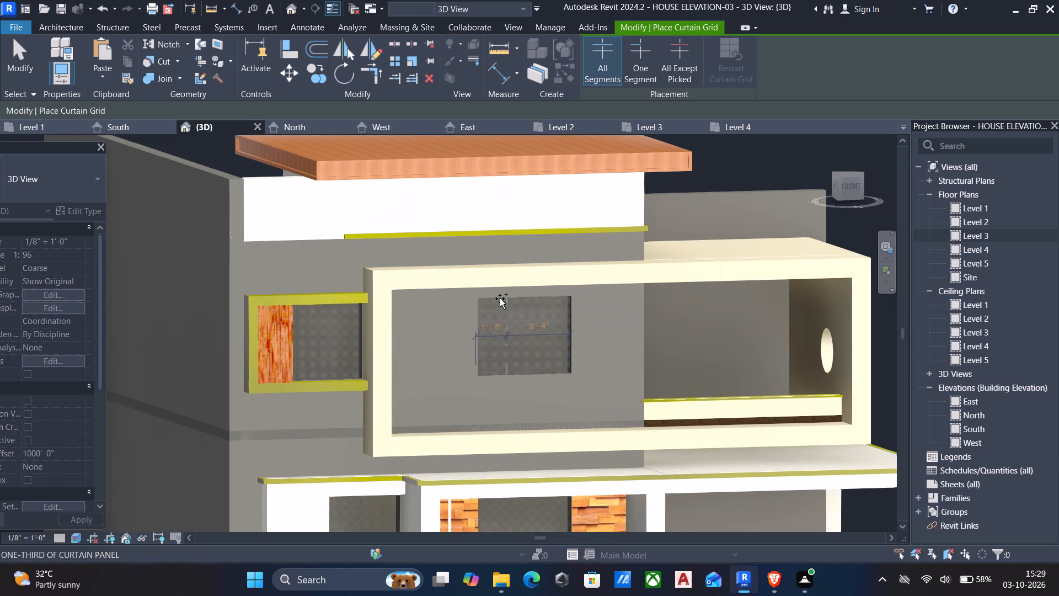
pyautogui.click(500, 299)
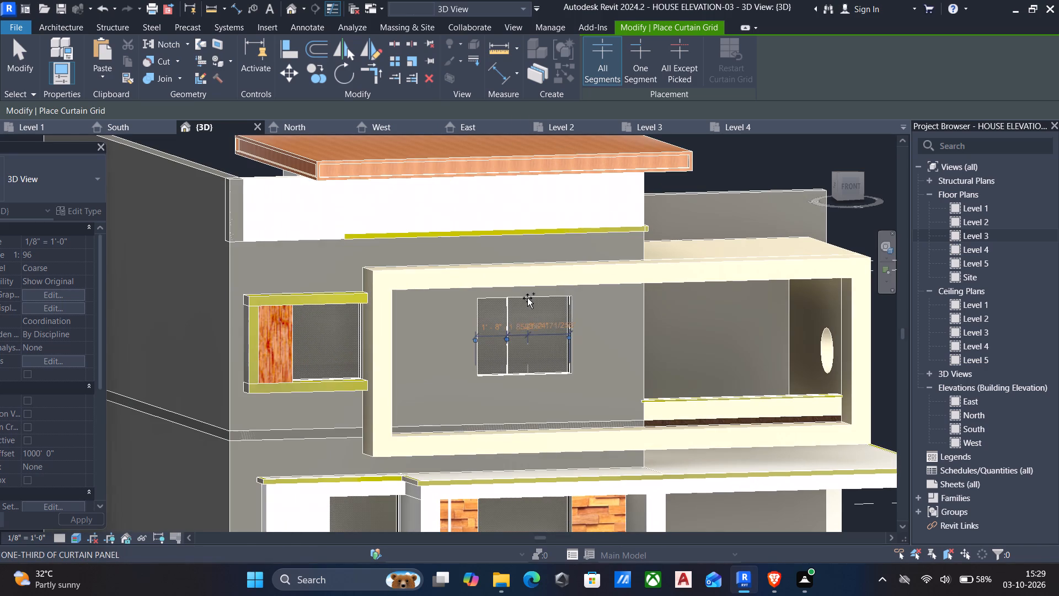
pyautogui.click(532, 299)
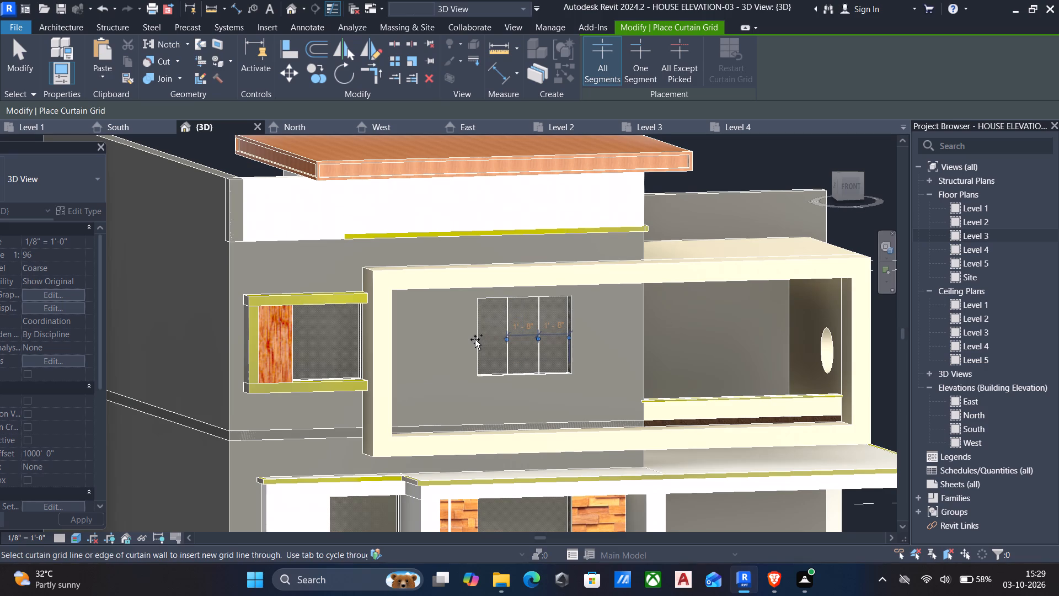
pyautogui.click(570, 347)
# Add two vertical curtain grid lines to the ground-floor window in the white wall, 2'-0" and 1'-0" from its right edge.
pyautogui.scroll(-5, 570, 347)
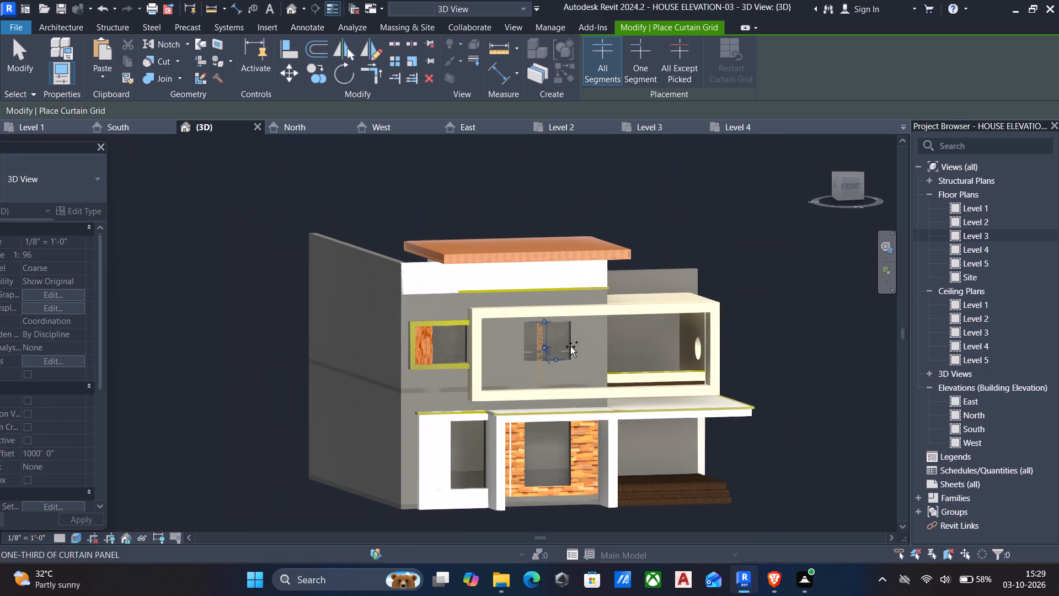
pyautogui.moveTo(577, 353); pyautogui.dragTo(567, 237, button='middle')
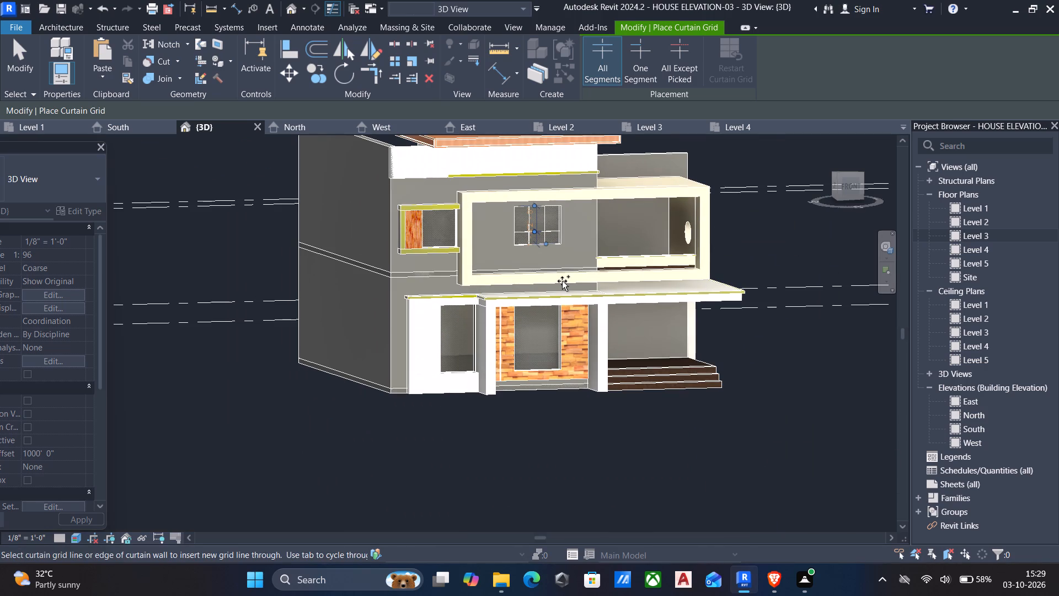
pyautogui.click(456, 307)
pyautogui.scroll(5, 483, 316)
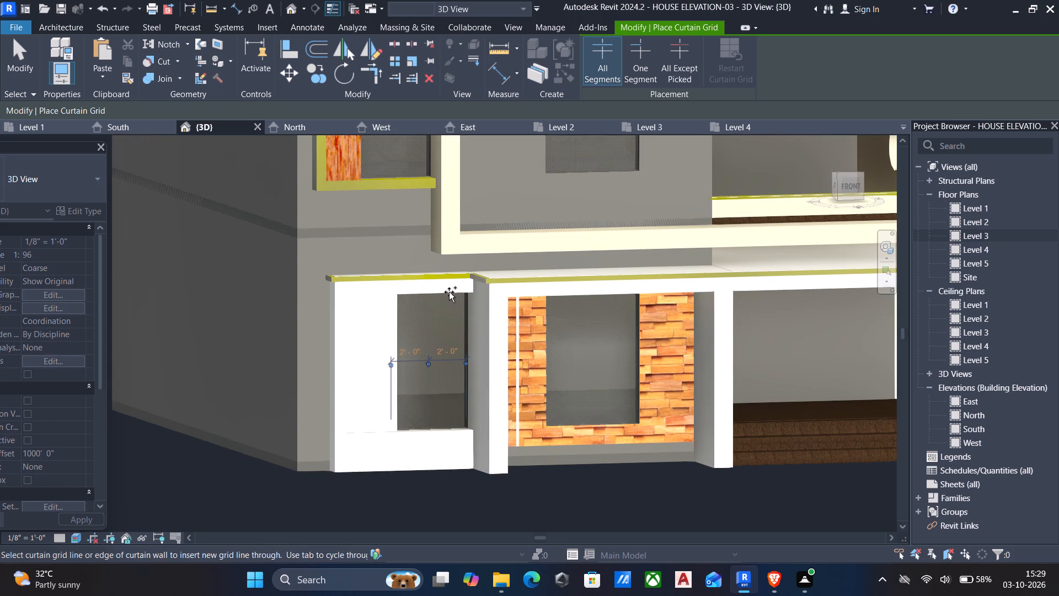
pyautogui.press('Escape')
pyautogui.scroll(5, 447, 310)
pyautogui.scroll(-4, 435, 294)
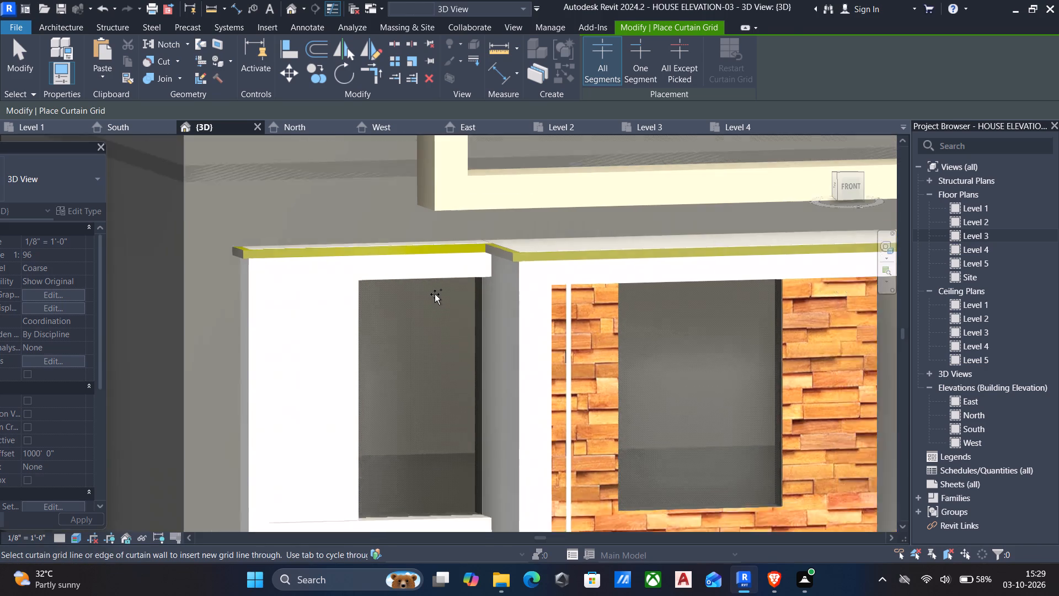
pyautogui.scroll(1, 413, 0)
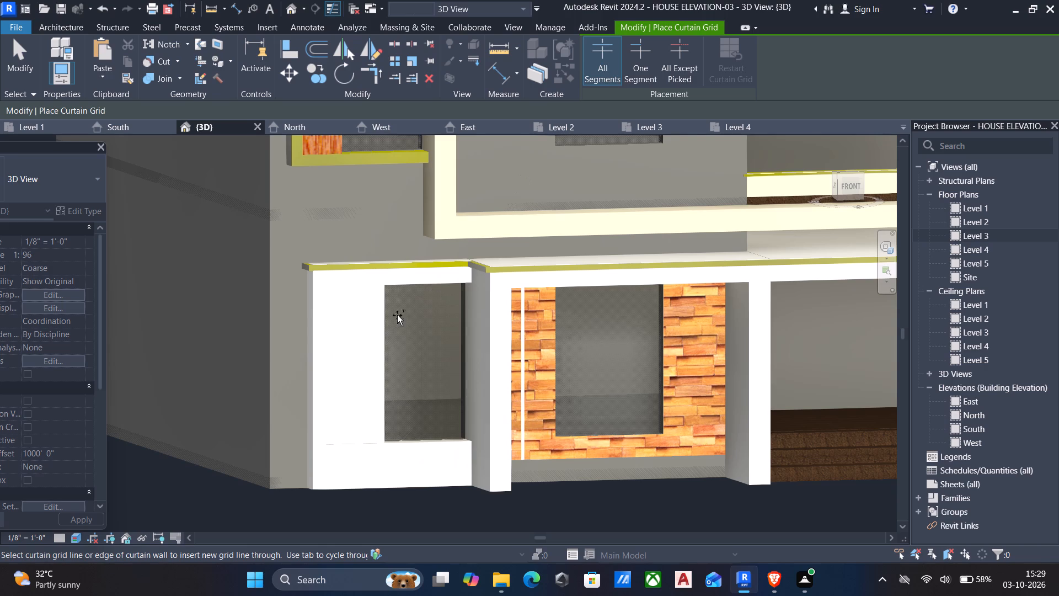
pyautogui.click(443, 285)
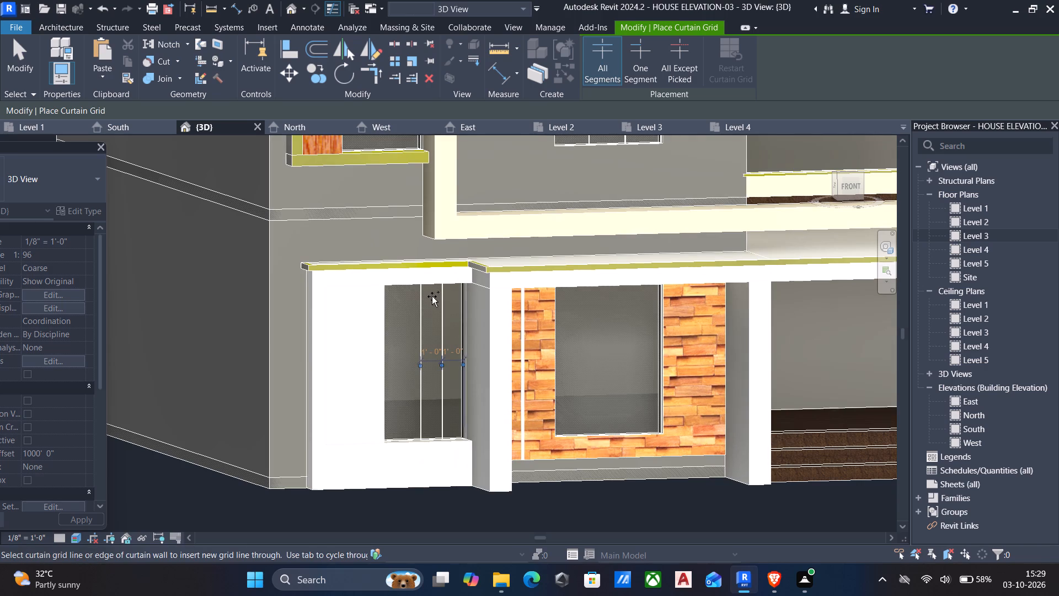
pyautogui.press('Escape')
pyautogui.press('Escape')
# Nudge the left vertical grid line of the ground-floor window in the white wall to 1'-4" from its left edge.
pyautogui.click(421, 329)
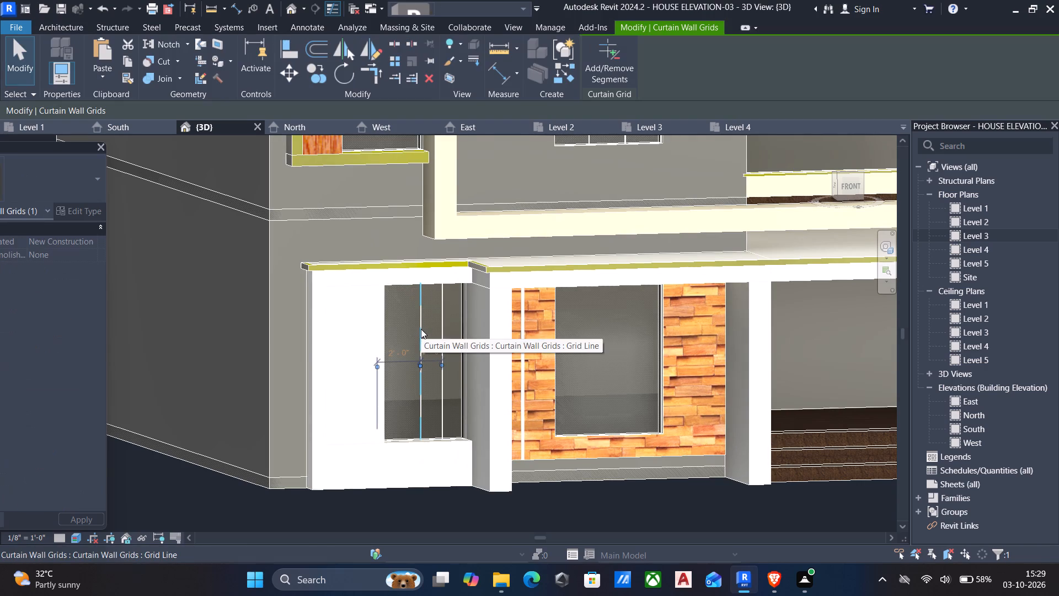
pyautogui.press('Left')
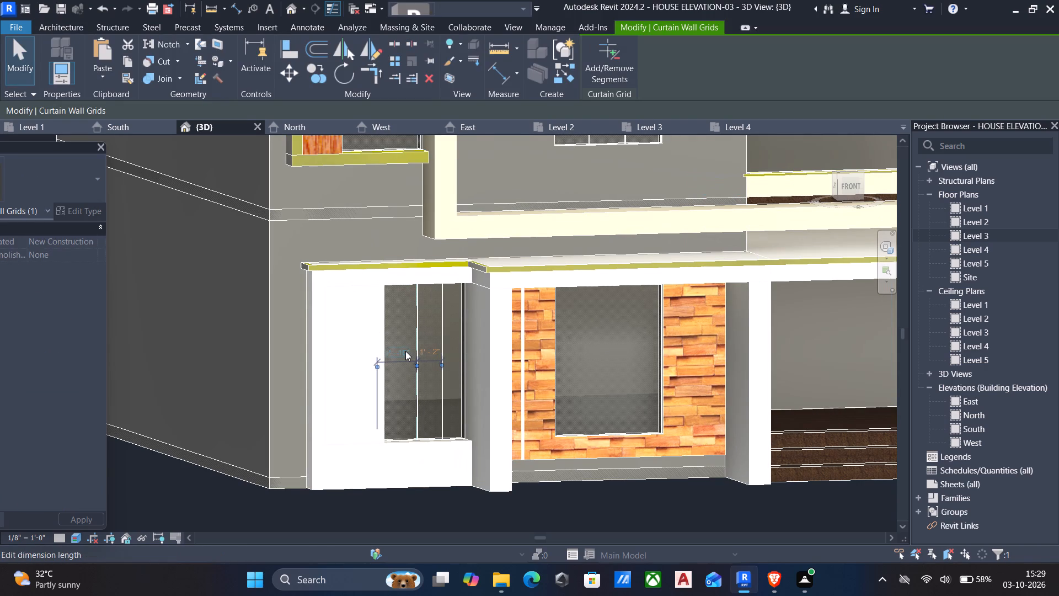
pyautogui.press('Left')
pyautogui.press('Left')
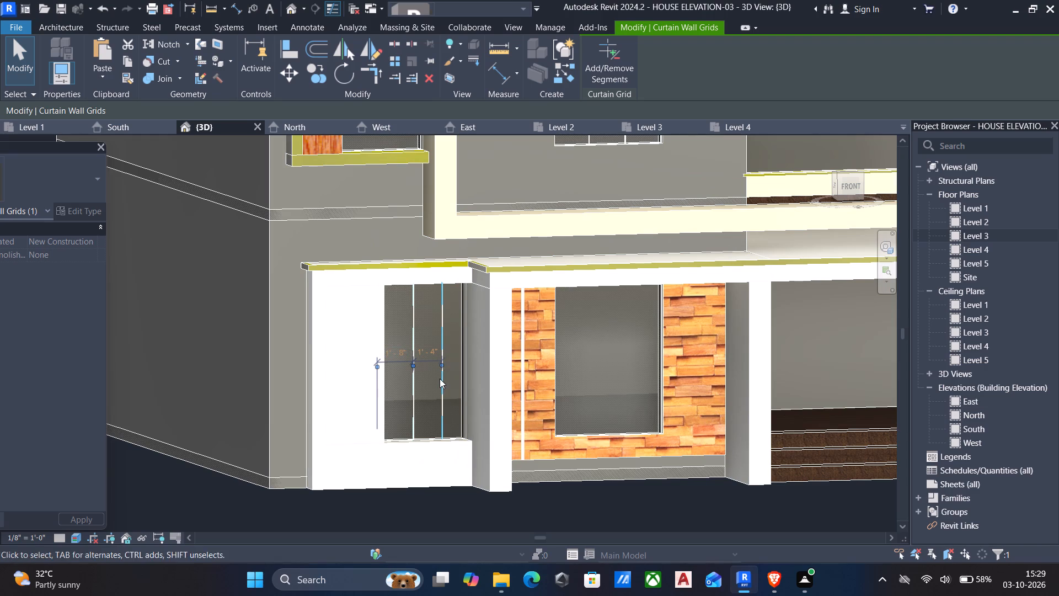
pyautogui.click(442, 379)
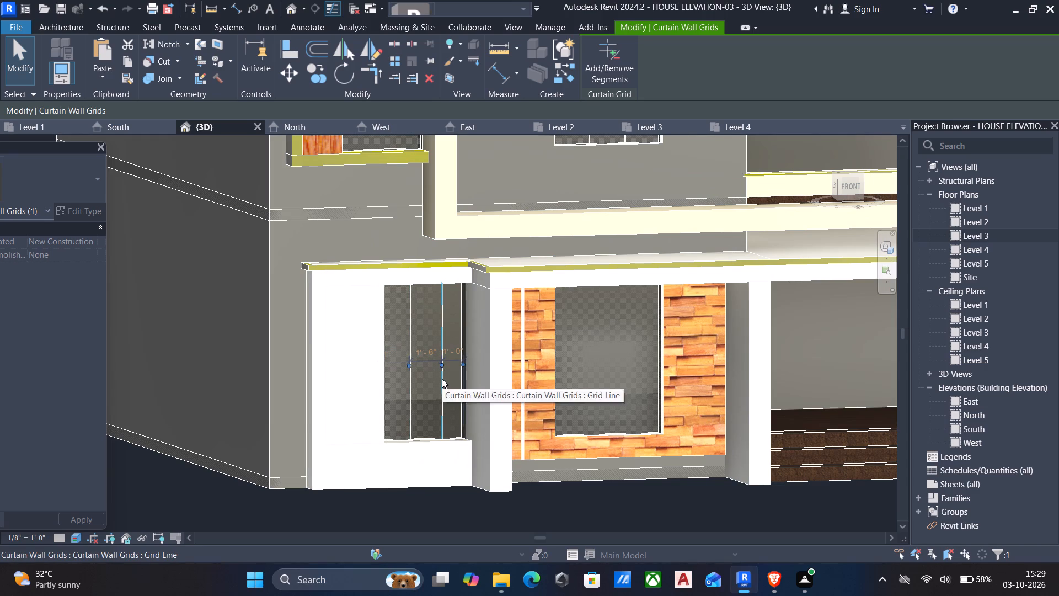
pyautogui.click(413, 381)
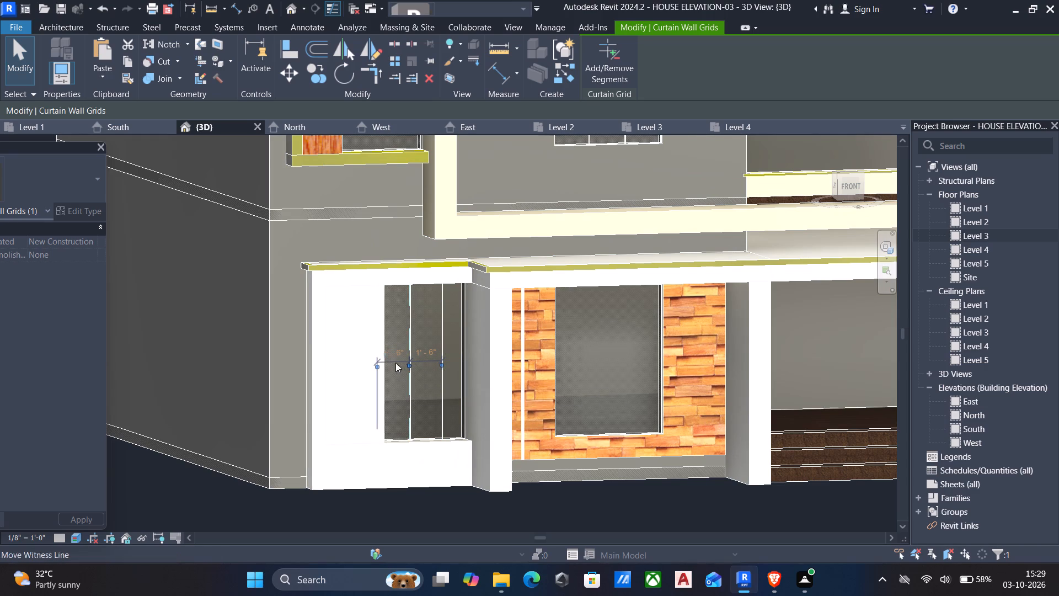
pyautogui.scroll(5, 392, 347)
pyautogui.press('Left')
pyautogui.scroll(-4, 345, 348)
pyautogui.press('Left')
pyautogui.press('Left')
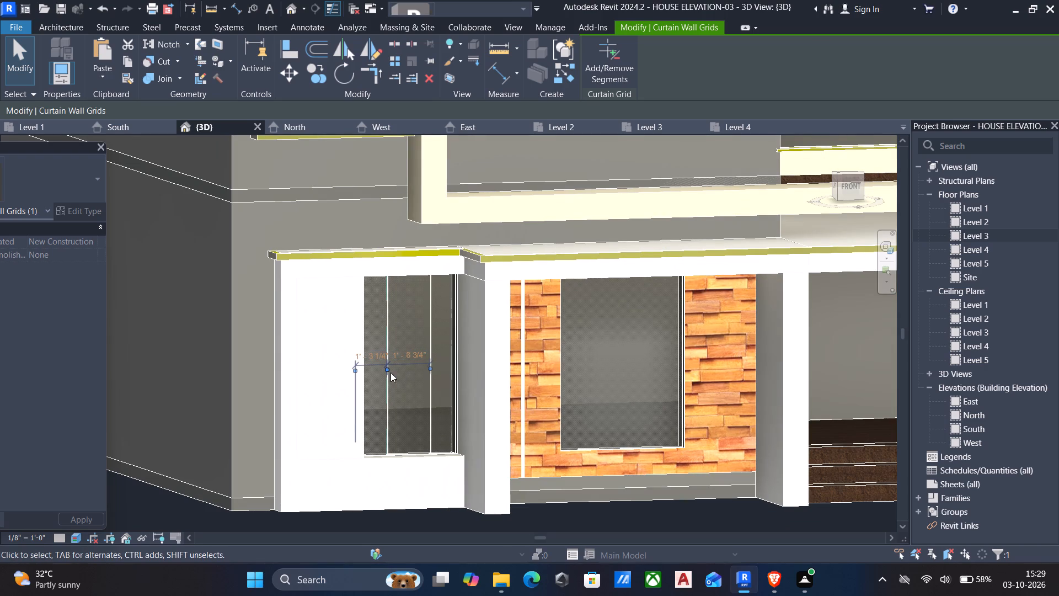
pyautogui.scroll(5, 379, 375)
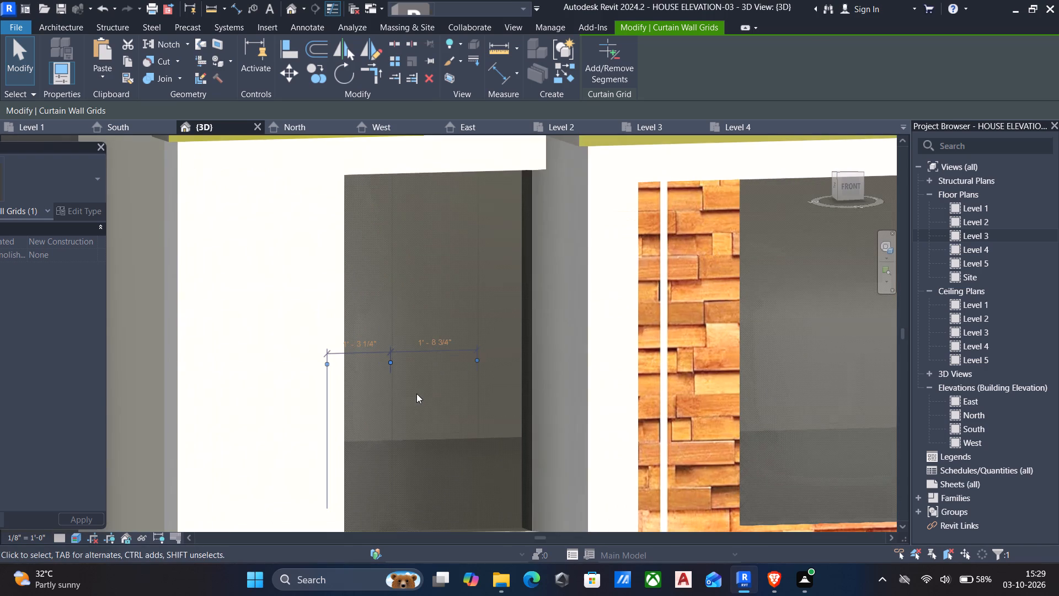
pyautogui.press('Right')
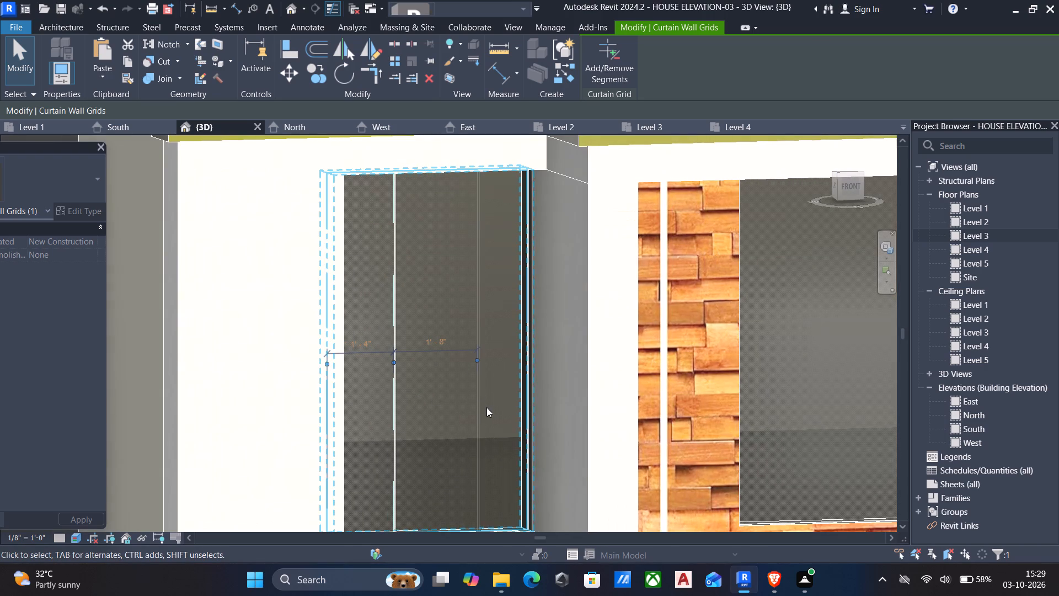
# Nudge the right vertical grid line of the ground-floor window in the white wall to 1'-4" from its neighbouring grid line and the right edge.
pyautogui.click(484, 409)
pyautogui.press('Left')
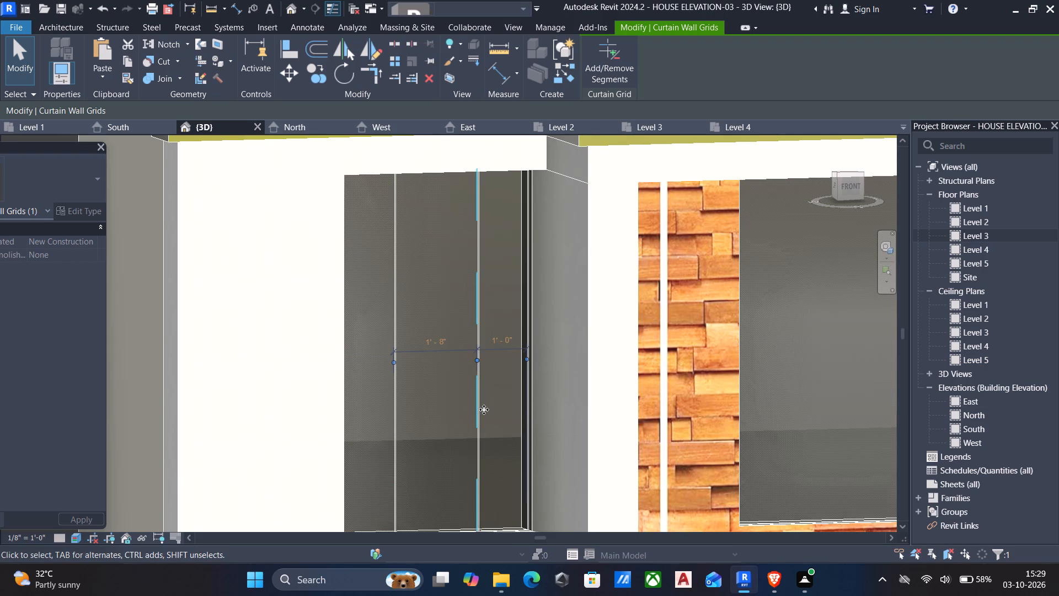
pyautogui.press('Left')
pyautogui.press('Left')
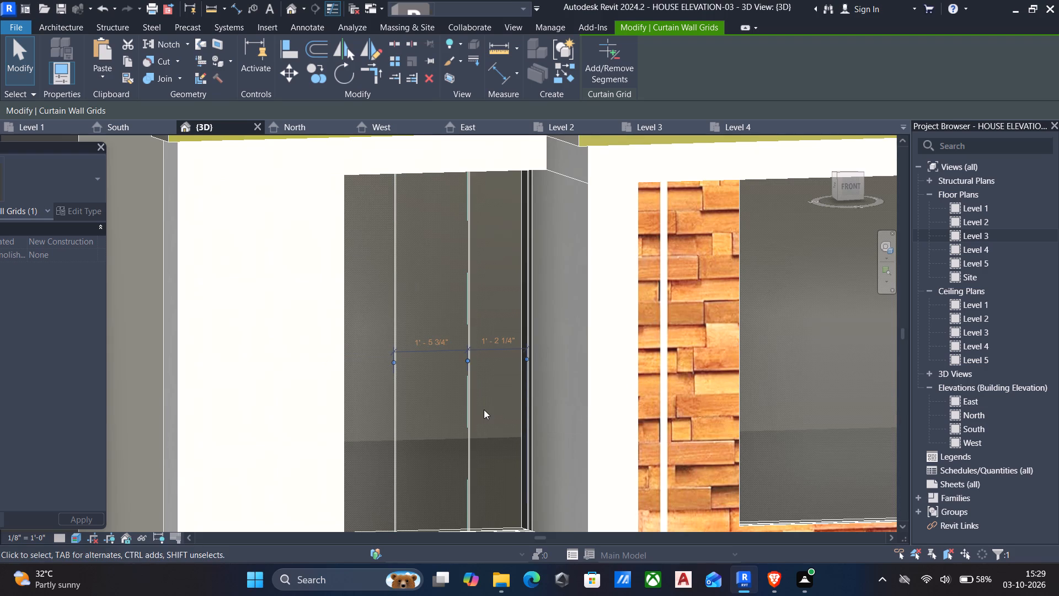
pyautogui.scroll(-2, 484, 409)
pyautogui.press('Left')
pyautogui.press('Left')
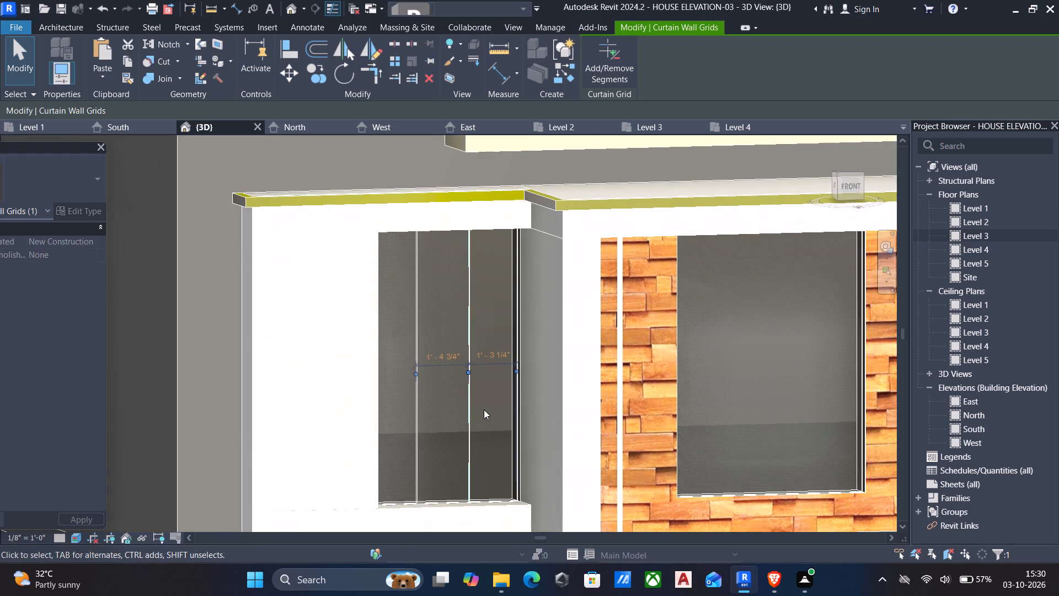
pyautogui.scroll(3, 484, 409)
pyautogui.press('Down')
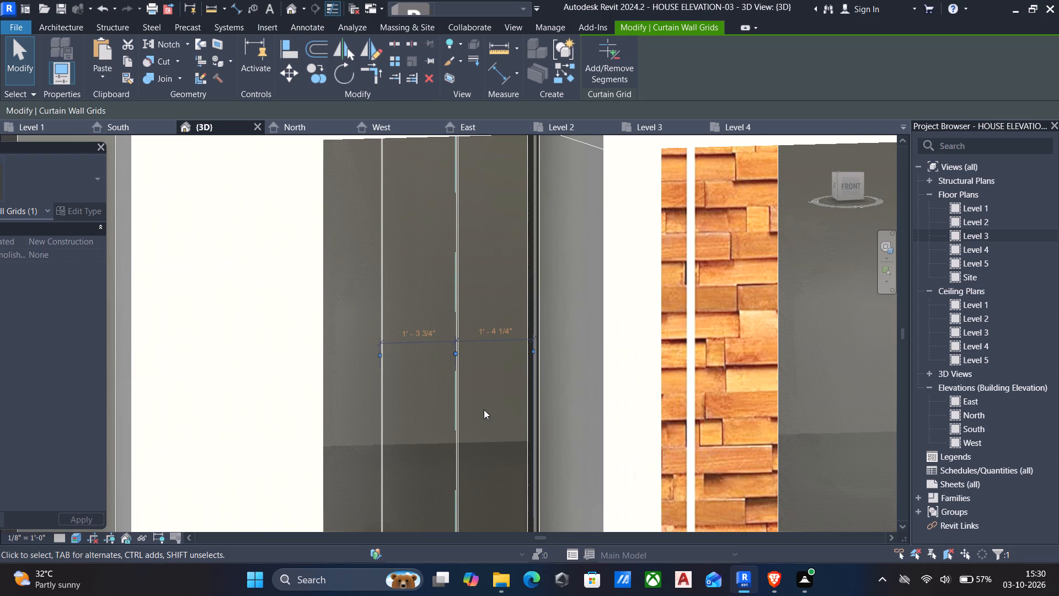
pyautogui.press('Right')
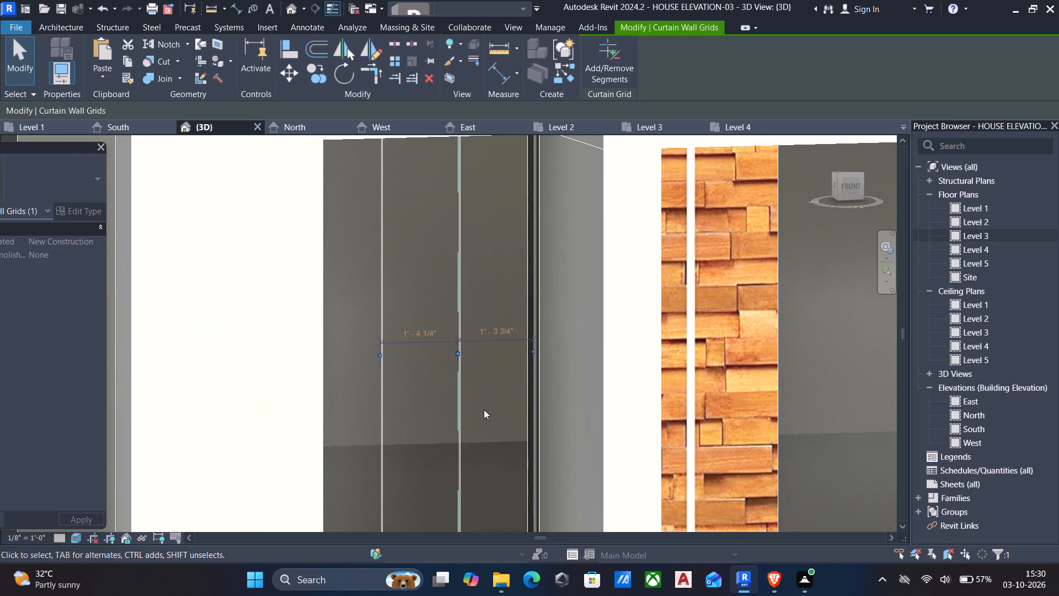
pyautogui.scroll(-2, 484, 409)
pyautogui.press('Left')
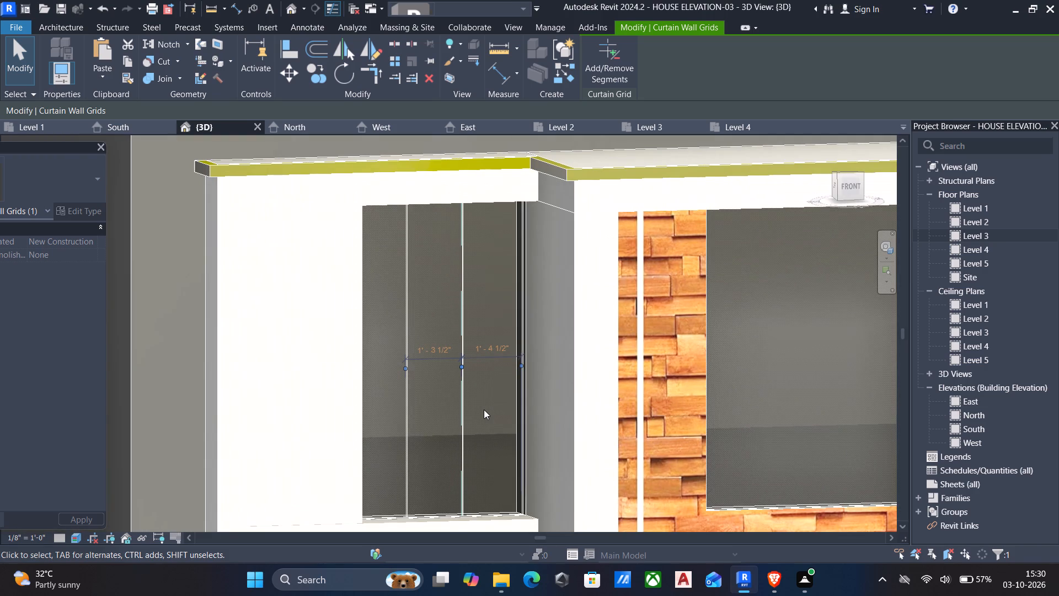
pyautogui.press('Right')
pyautogui.press('Right')
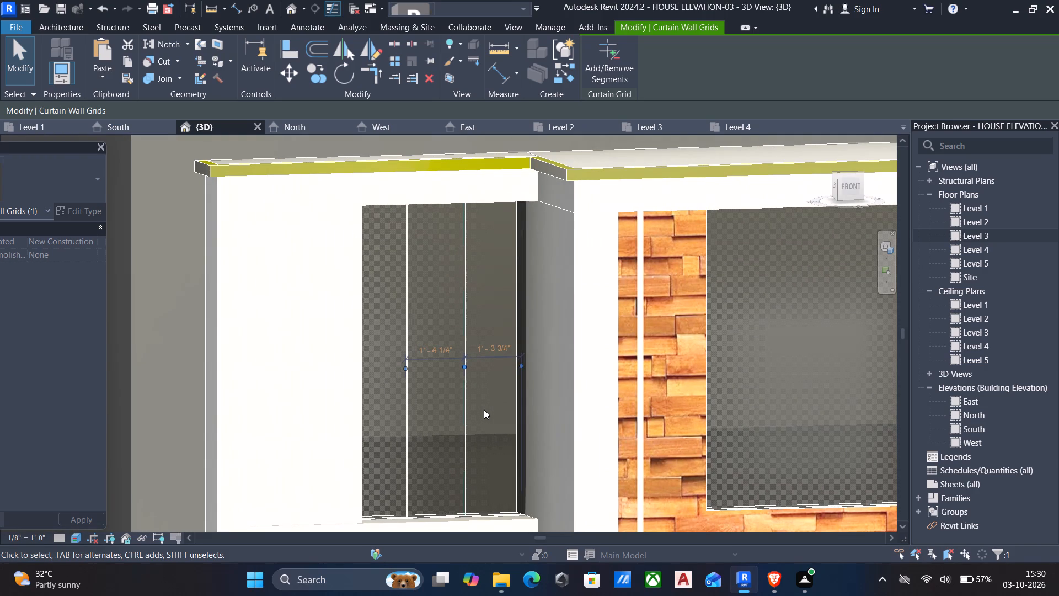
pyautogui.scroll(3, 484, 409)
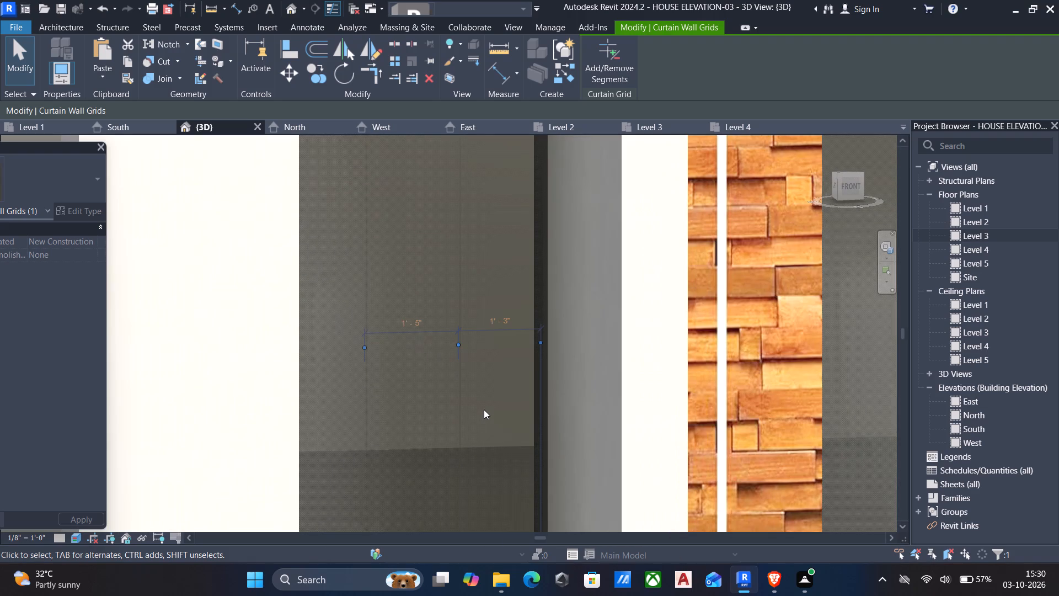
pyautogui.press('Left')
pyautogui.scroll(-2, 484, 409)
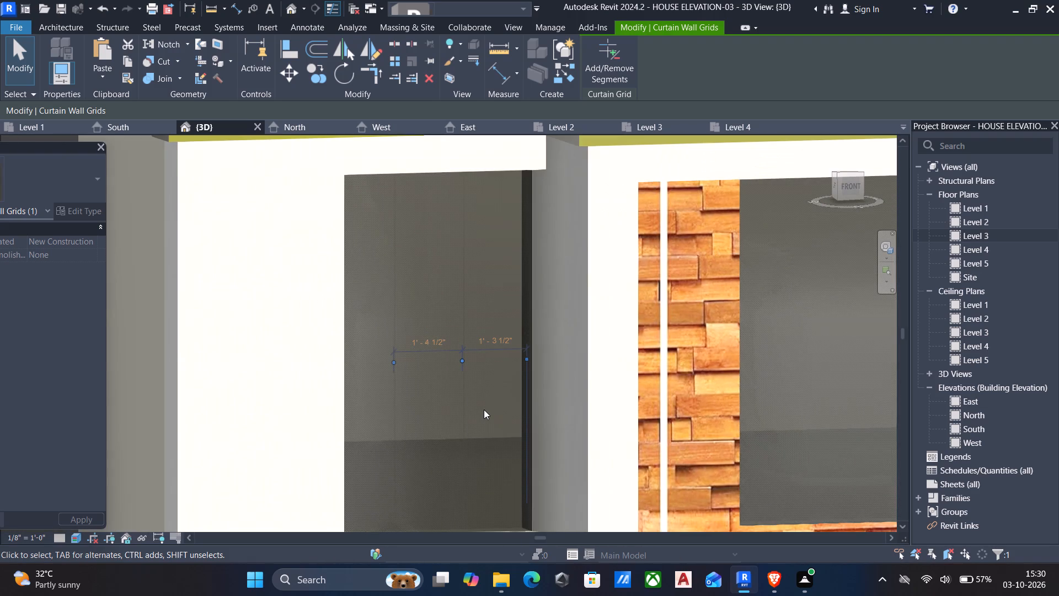
pyautogui.press('Left')
pyautogui.press('Right')
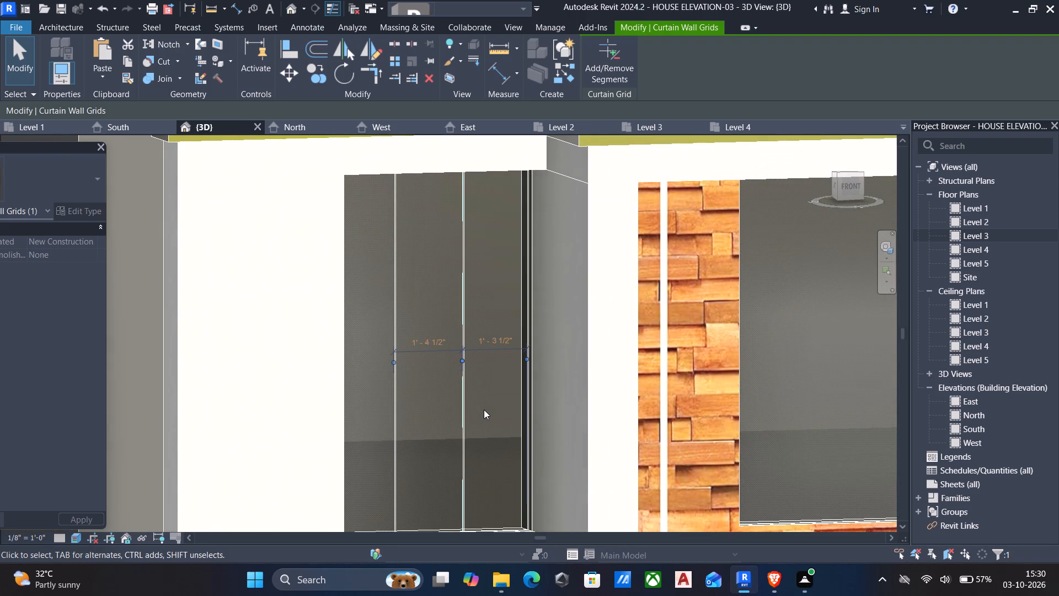
pyautogui.scroll(5, 484, 409)
pyautogui.press('Right')
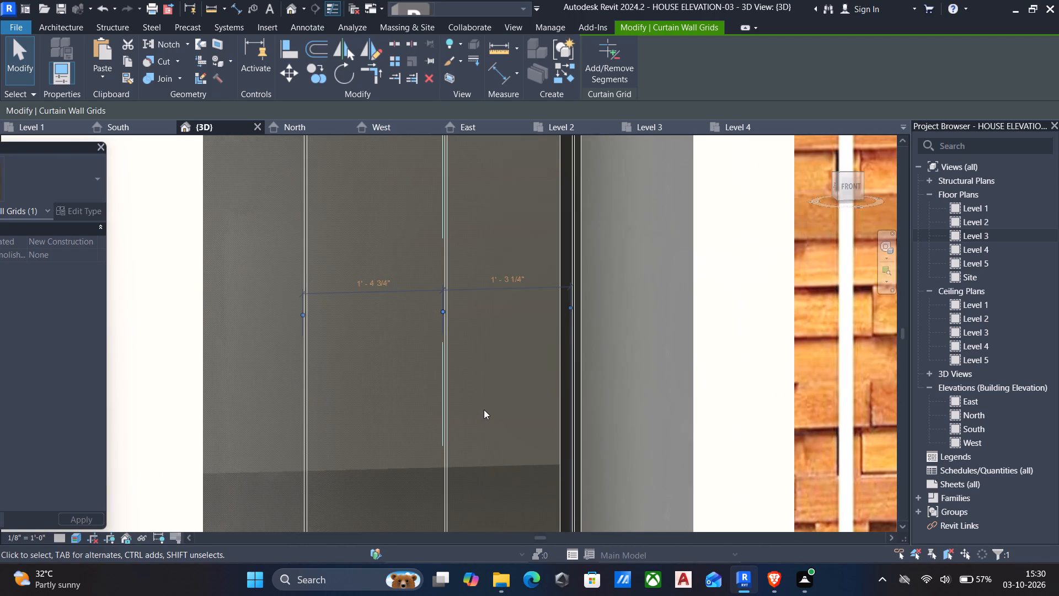
pyautogui.press('Left')
pyautogui.press('Left')
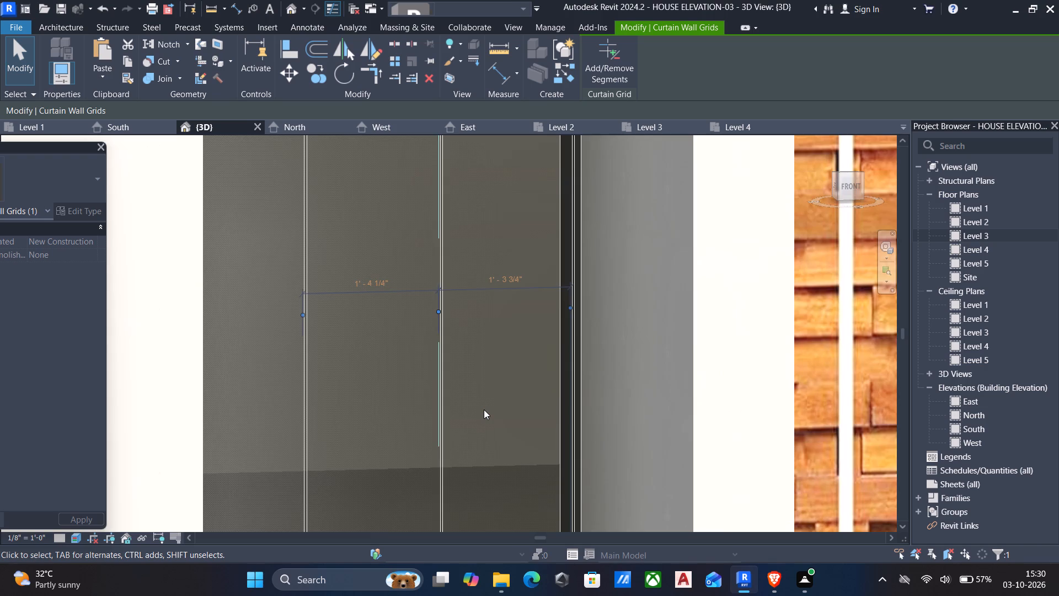
pyautogui.scroll(3, 484, 409)
pyautogui.press('Left')
pyautogui.scroll(-7, 484, 409)
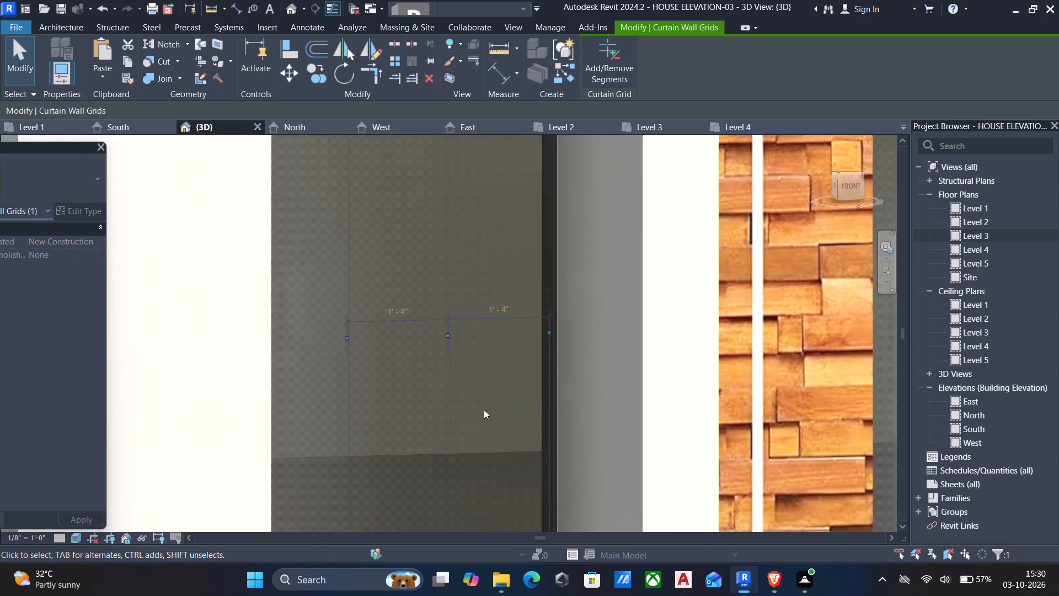
pyautogui.scroll(-7, 484, 409)
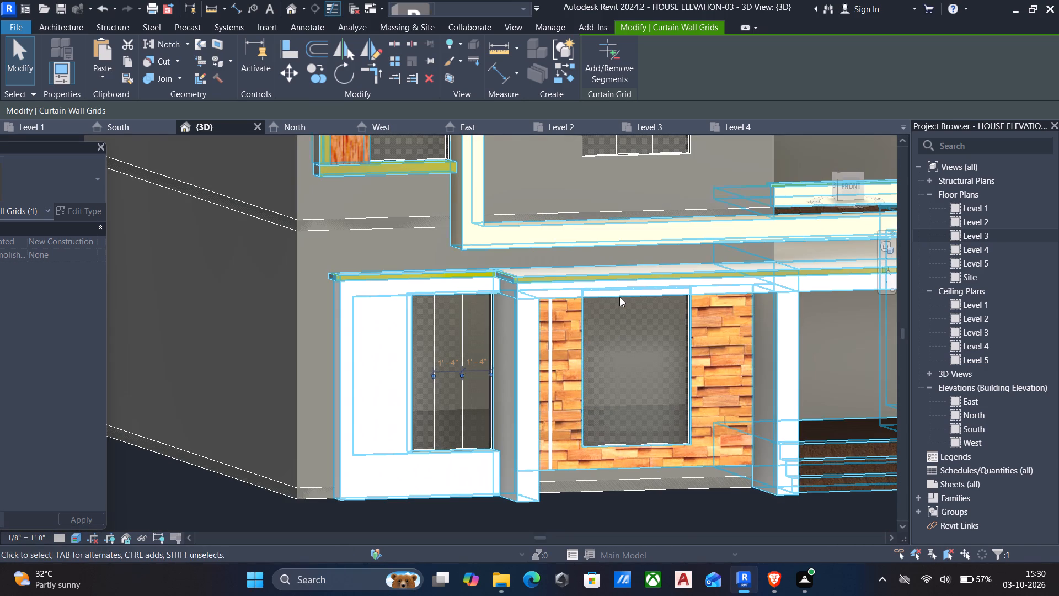
# Add two vertical curtain grid lines at the third points of the ground-floor window in the stone-clad wall.
pyautogui.click(45, 26)
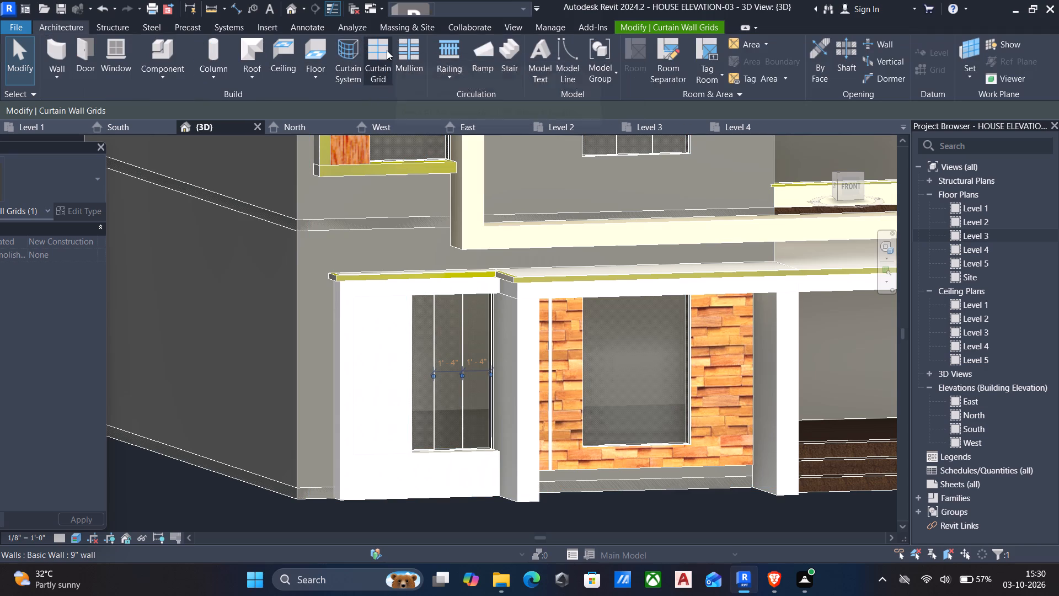
pyautogui.click(375, 54)
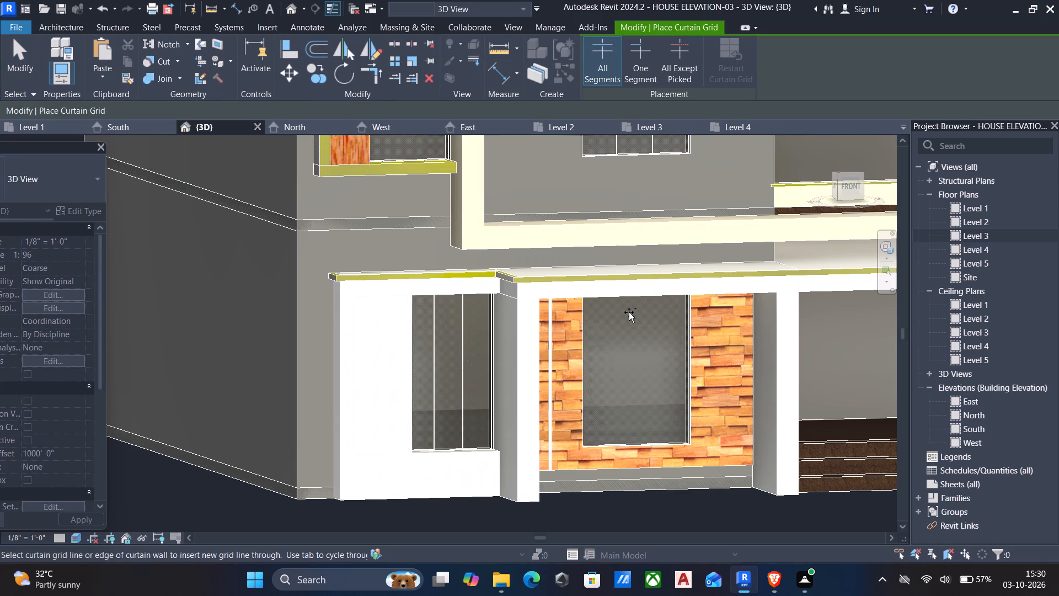
pyautogui.click(616, 447)
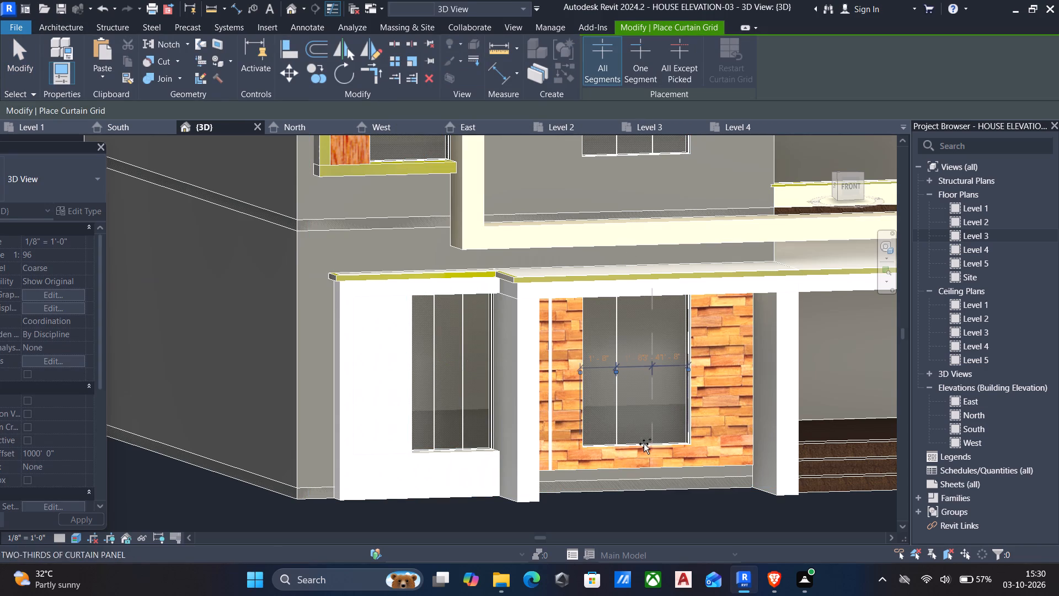
pyautogui.click(652, 440)
pyautogui.press('Escape')
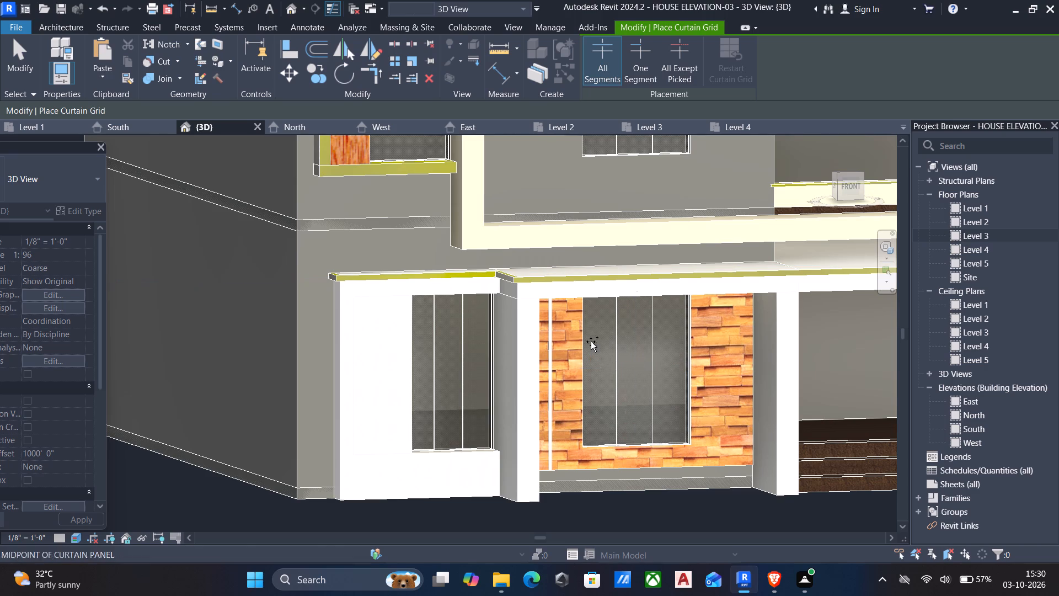
# Add one vertical curtain grid line at the midpoint of the upper-storey window beside the wood panel, 2'-0" from each side.
pyautogui.moveTo(472, 203); pyautogui.dragTo(490, 347, button='middle')
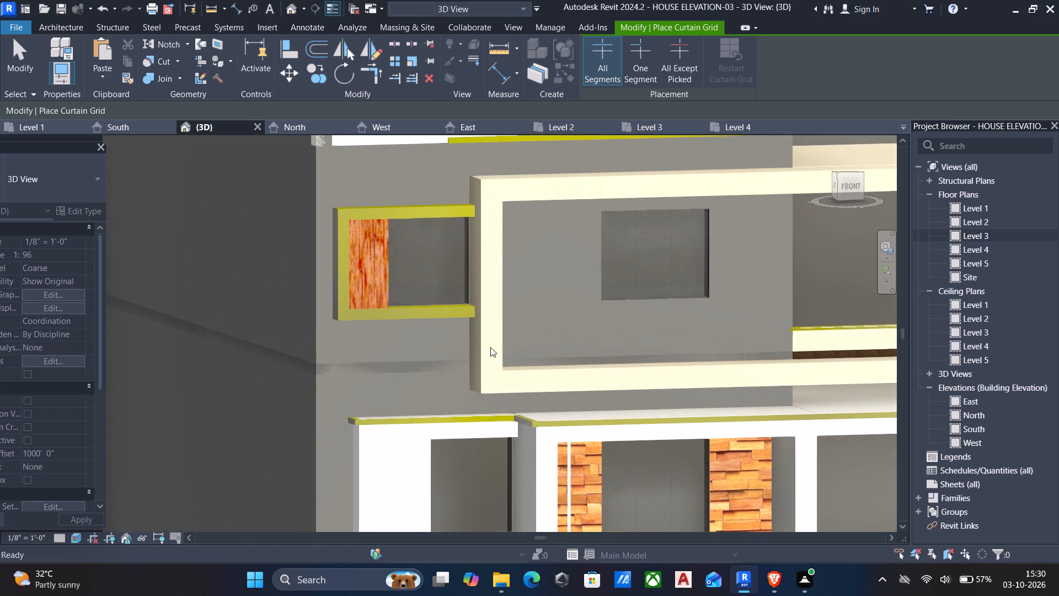
pyautogui.click(421, 220)
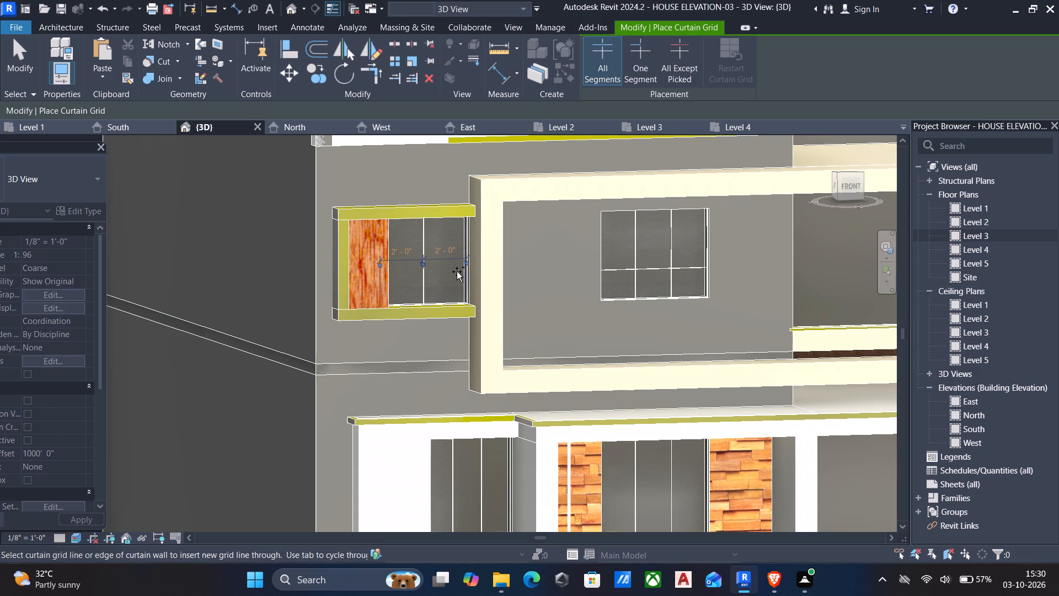
pyautogui.press('Escape')
# Place 2.5" x 5" rectangular mullions on all grid lines of the two upper-storey and two ground-floor front windows.
pyautogui.scroll(-3, 550, 285)
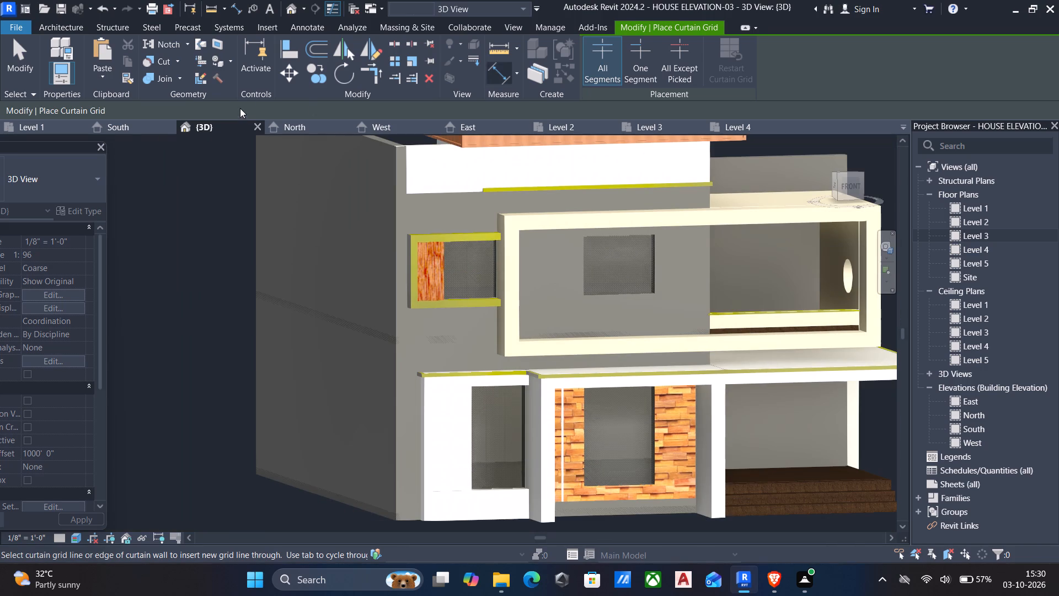
pyautogui.click(56, 30)
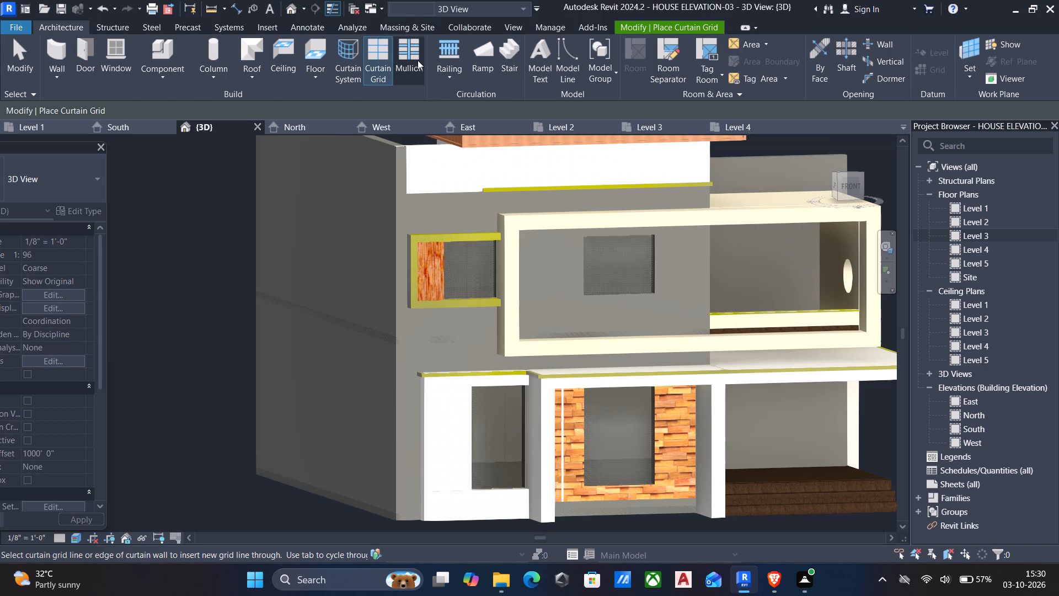
pyautogui.click(407, 52)
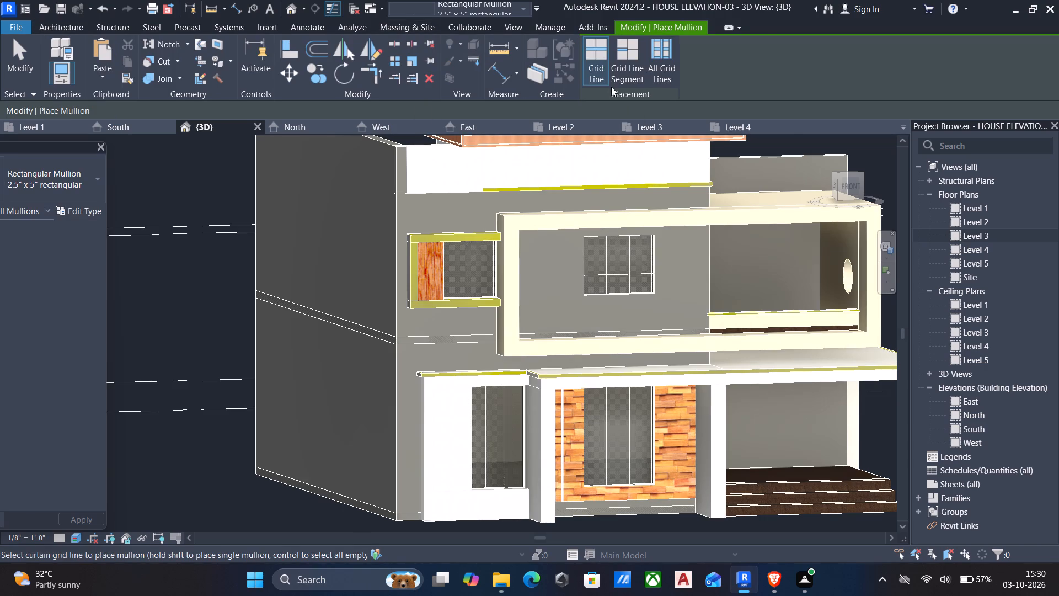
pyautogui.click(652, 61)
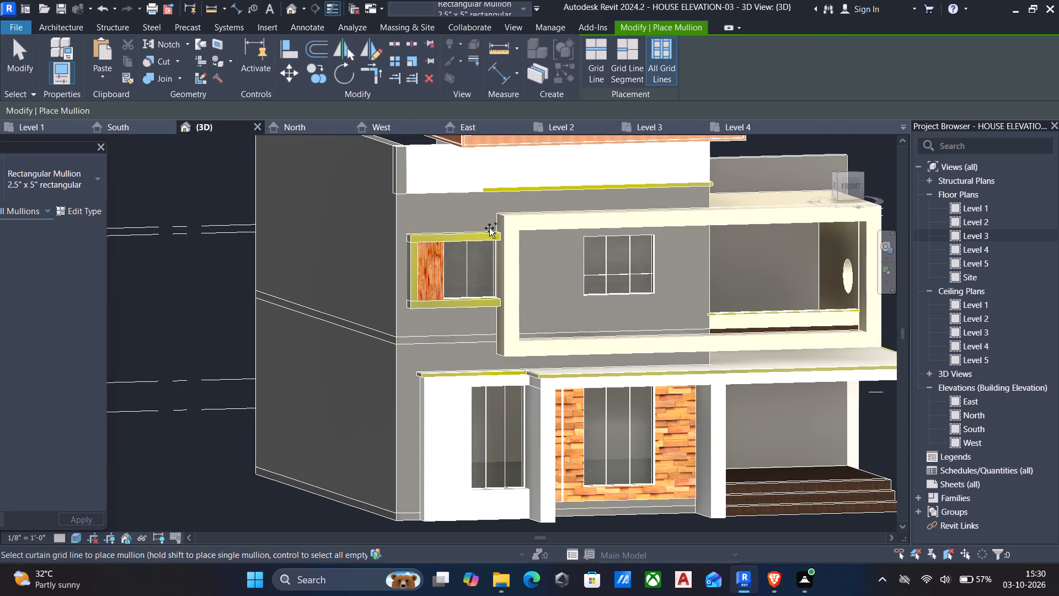
pyautogui.click(468, 265)
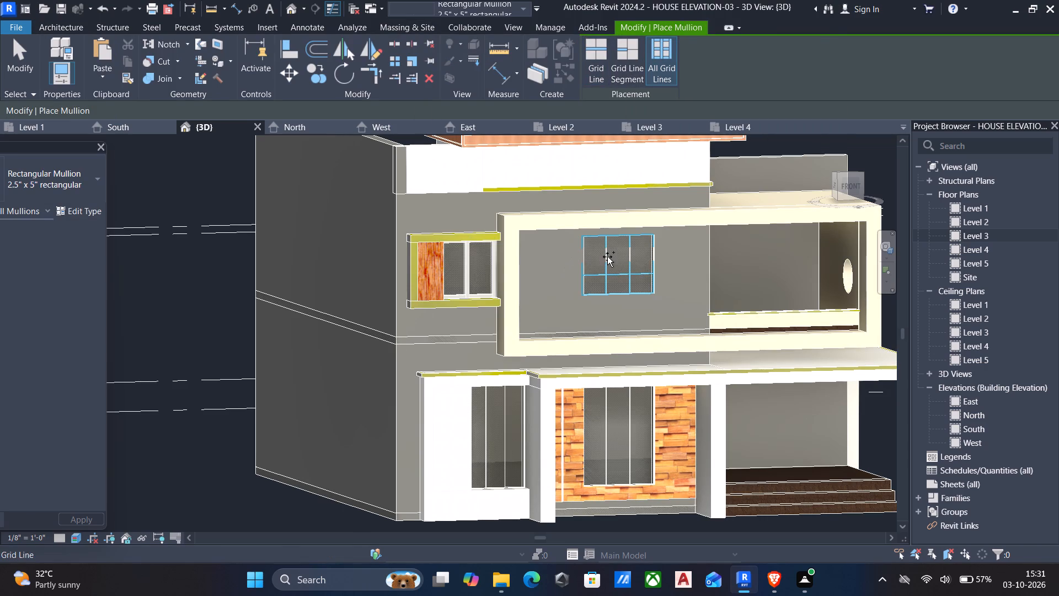
pyautogui.click(607, 257)
pyautogui.scroll(-5, 582, 317)
pyautogui.click(593, 366)
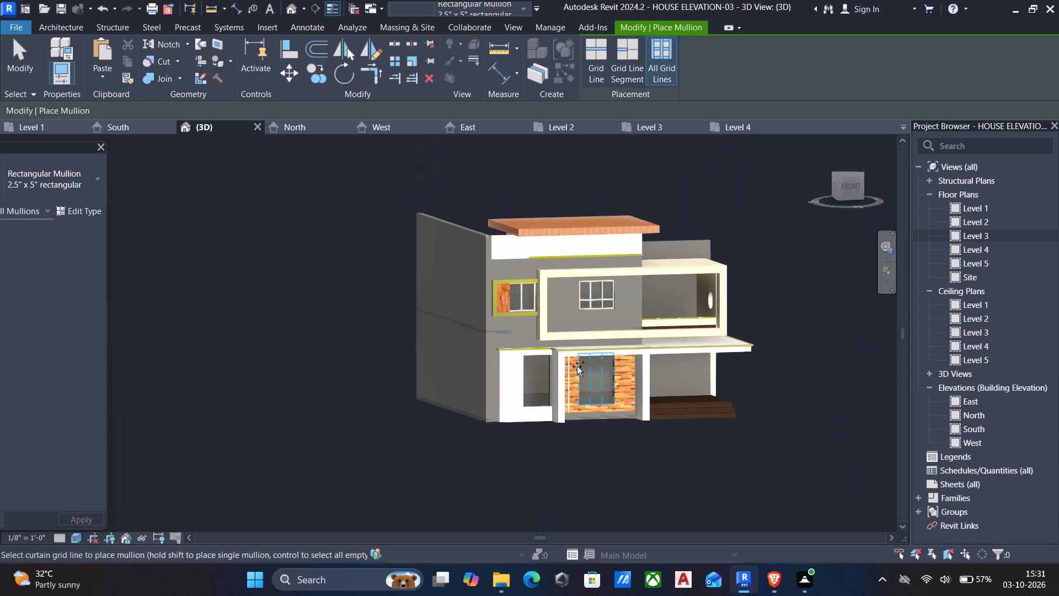
pyautogui.click(541, 380)
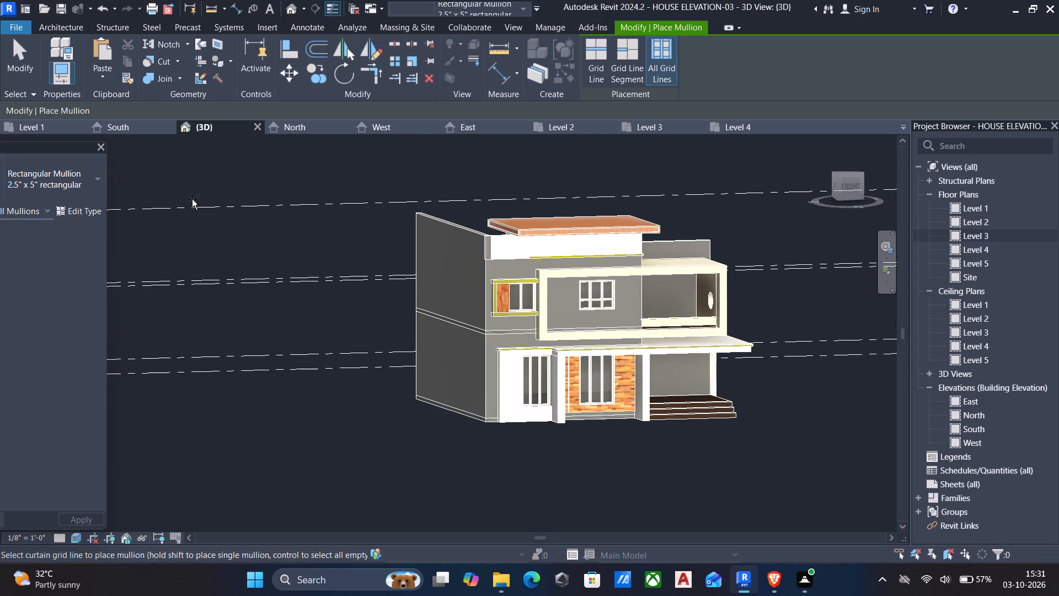
# Create a new material named mulions for the 2.5" x 5" rectangular mullion type.
pyautogui.click(72, 211)
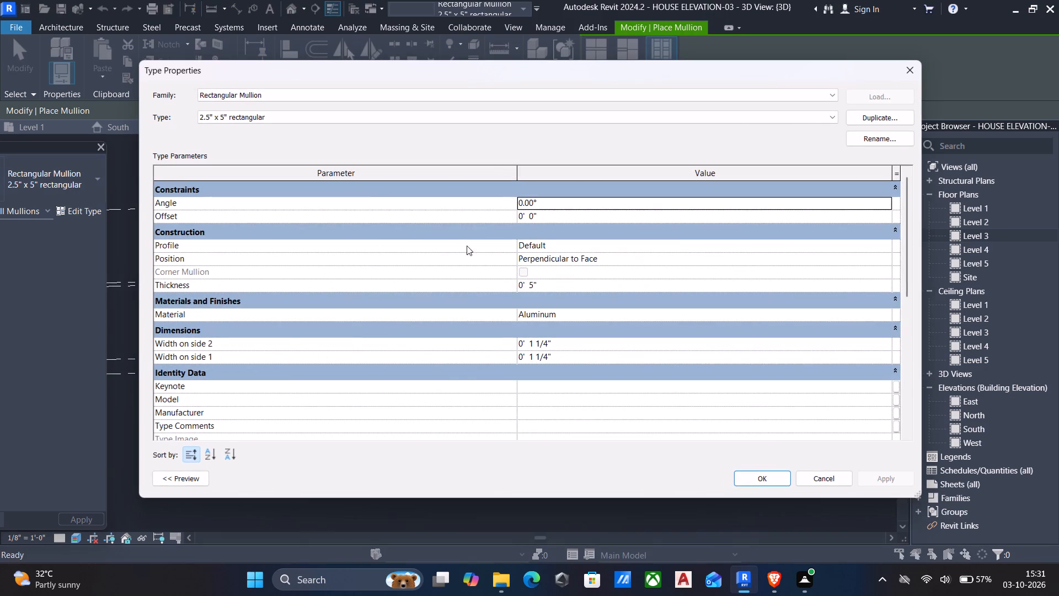
pyautogui.click(883, 317)
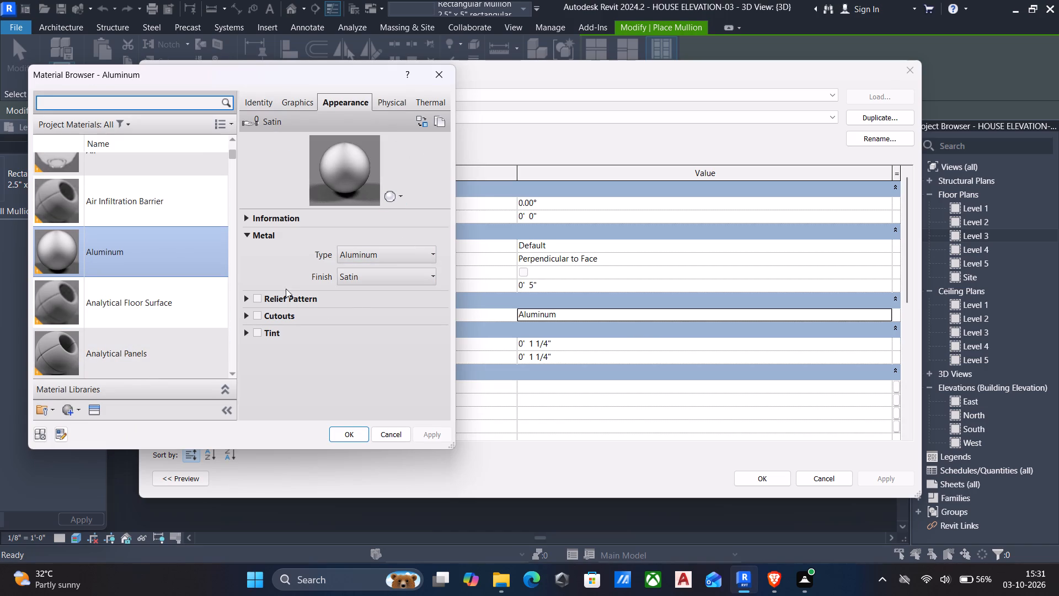
pyautogui.click(63, 417)
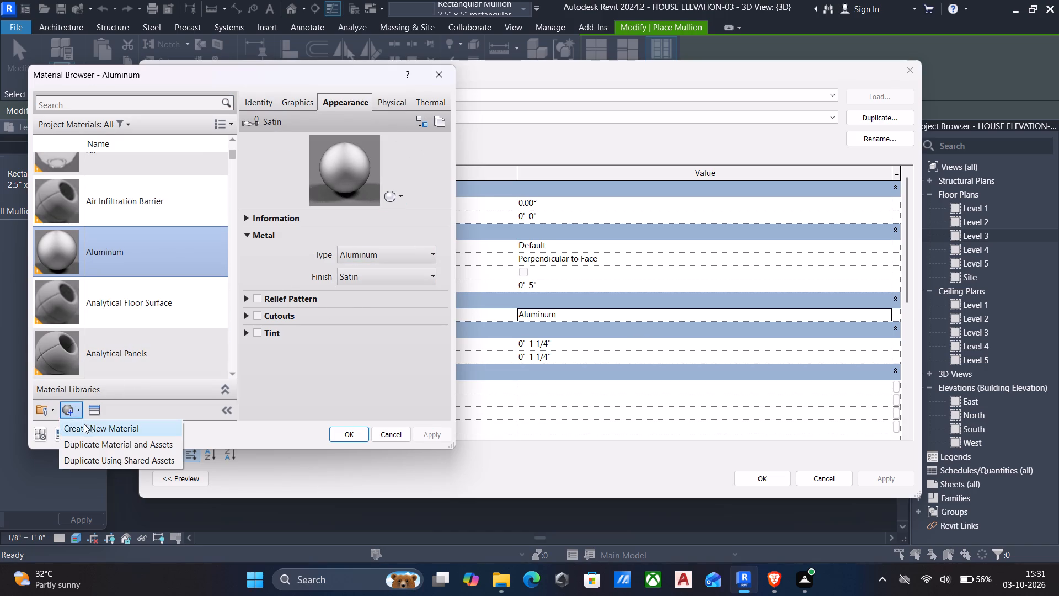
pyautogui.click(84, 426)
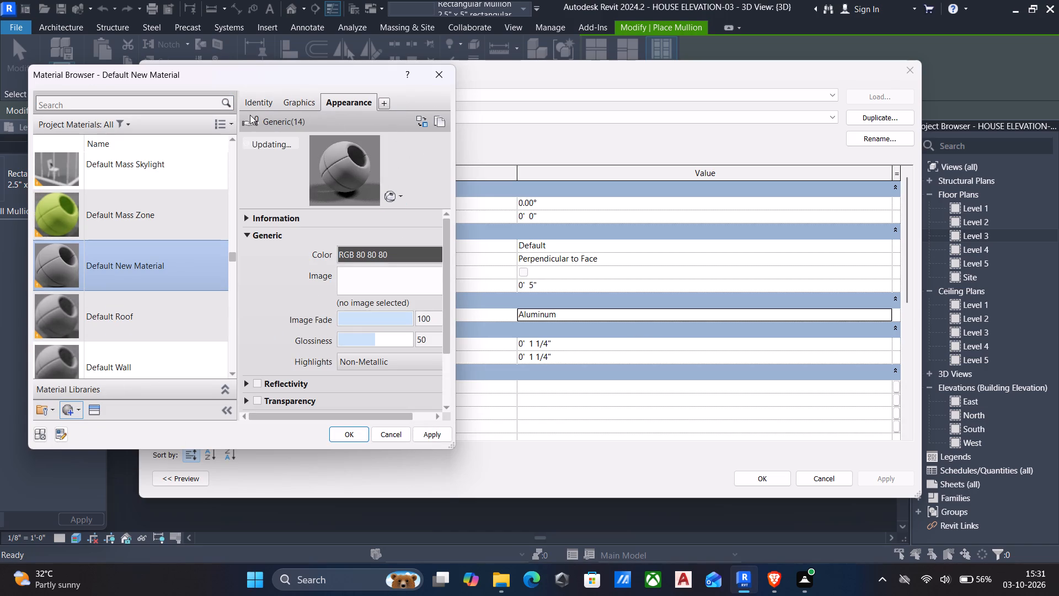
pyautogui.click(255, 105)
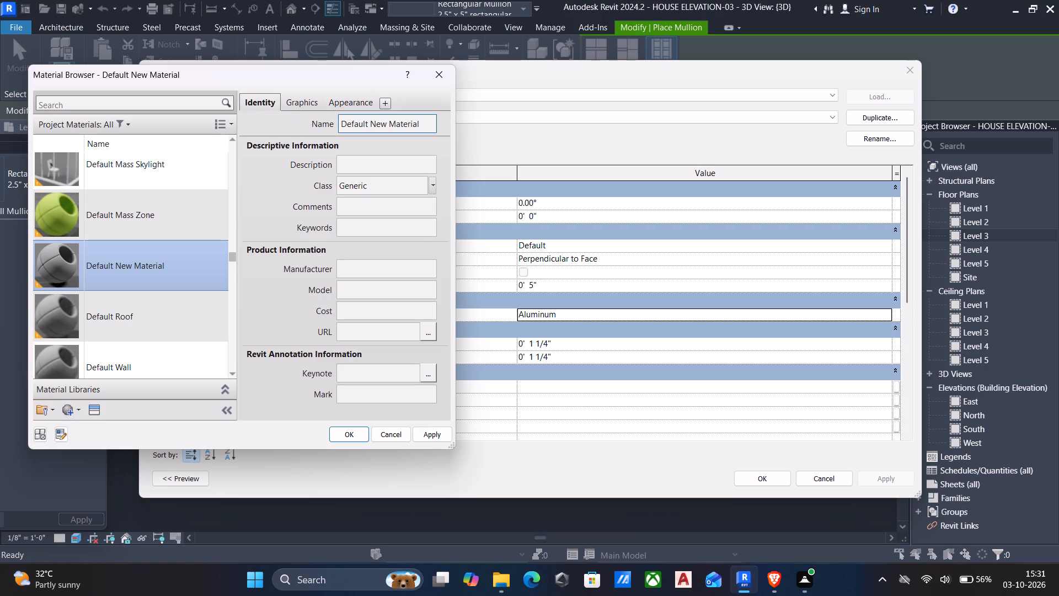
pyautogui.click(420, 125)
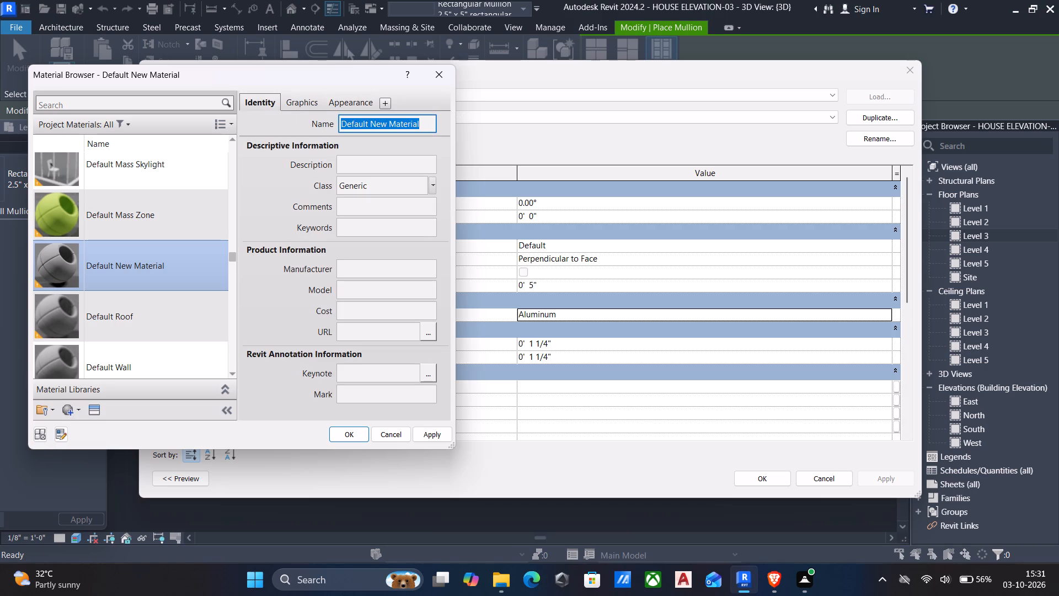
pyautogui.write('mulions')
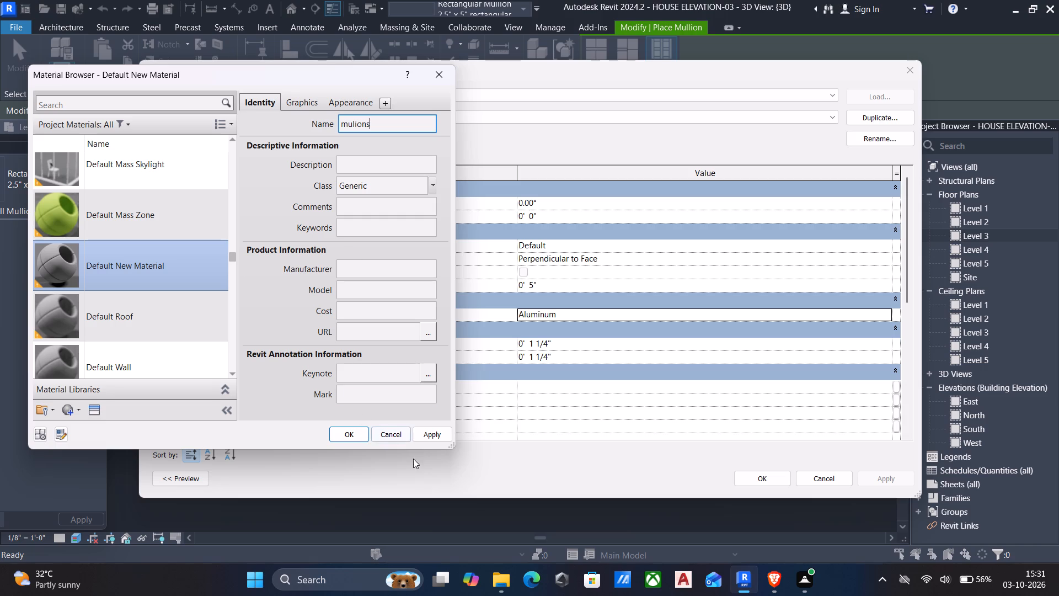
pyautogui.click(427, 438)
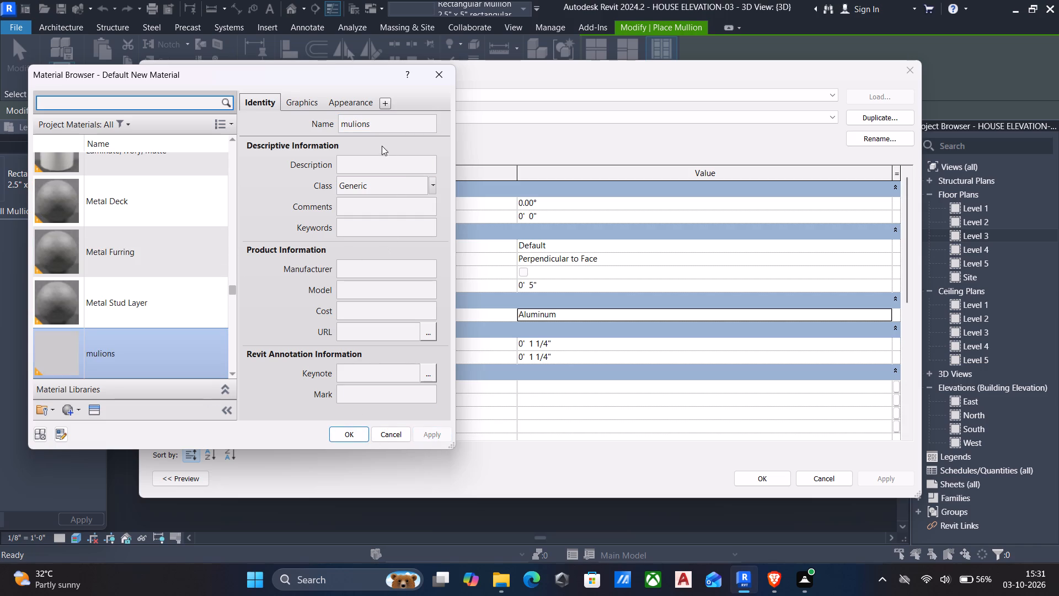
# Give the mulions material the Coating - Titanium Nitride metal appearance and apply it to the rectangular mullion type.
pyautogui.click(348, 100)
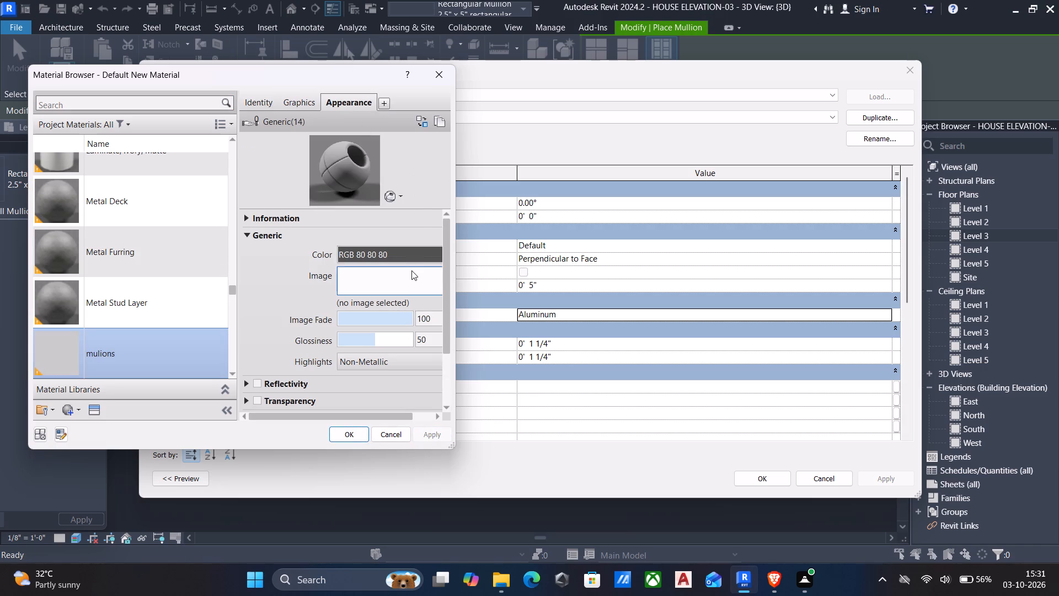
pyautogui.click(414, 285)
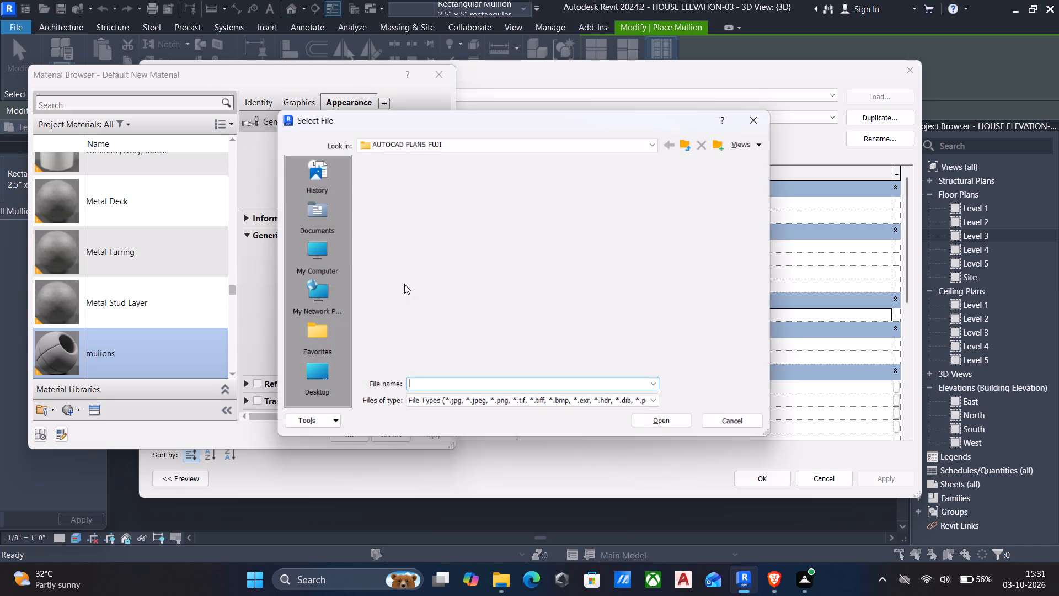
pyautogui.click(761, 116)
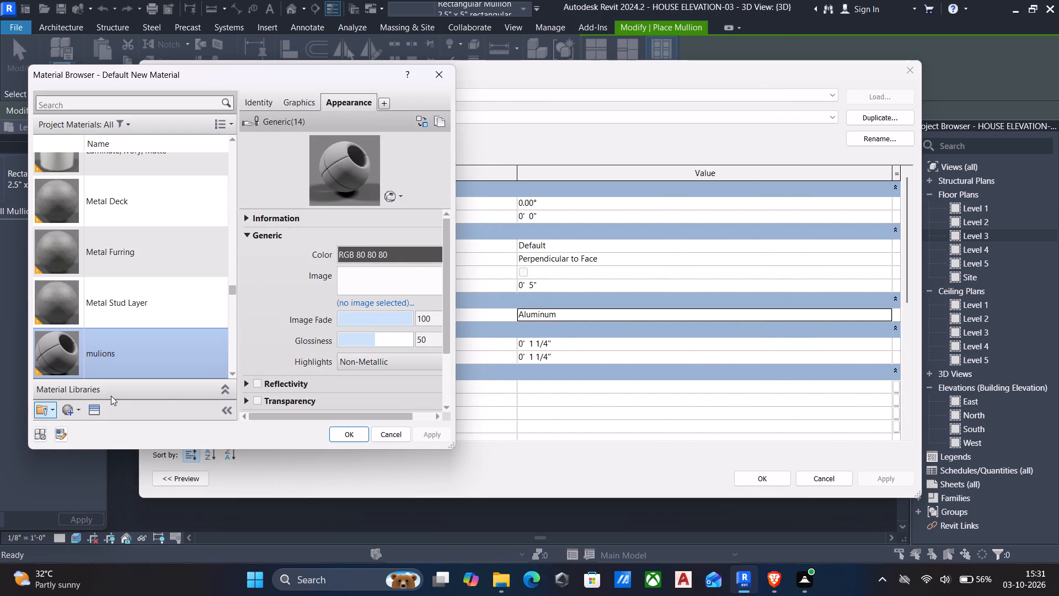
pyautogui.click(91, 407)
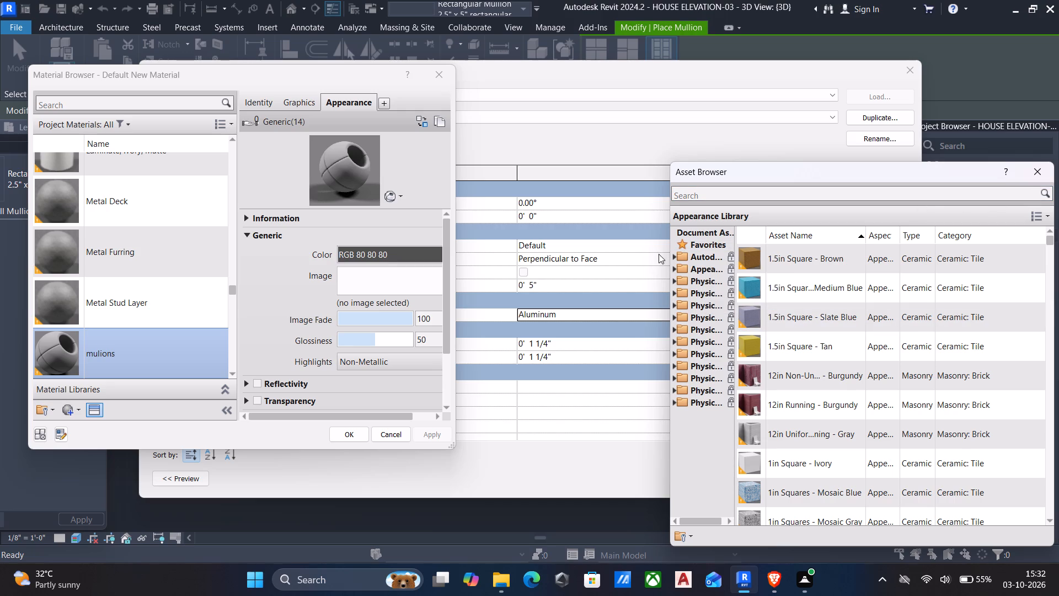
pyautogui.click(673, 267)
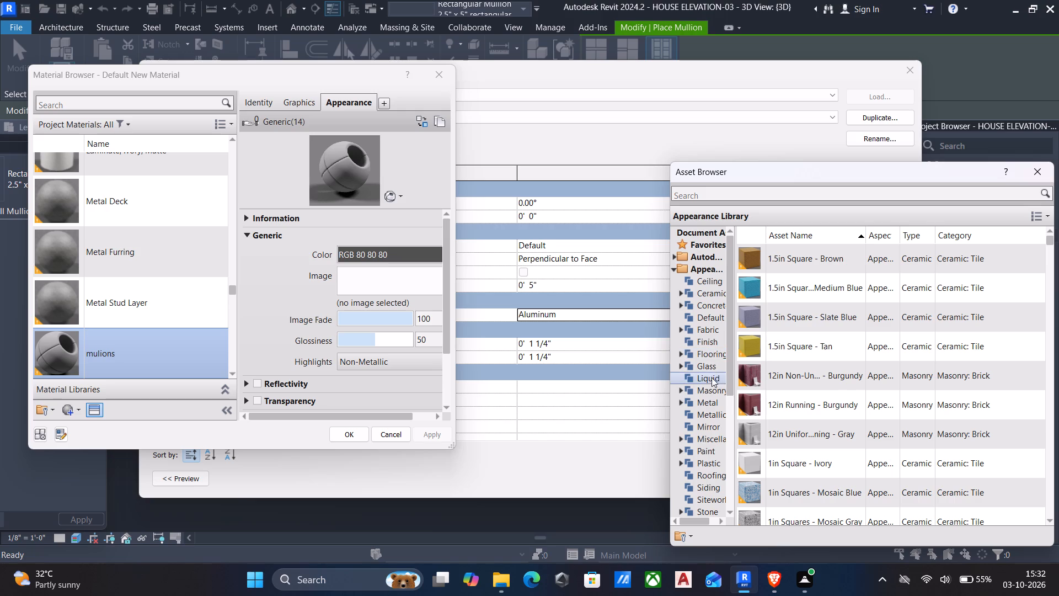
pyautogui.doubleClick(704, 401)
pyautogui.scroll(-9, 794, 361)
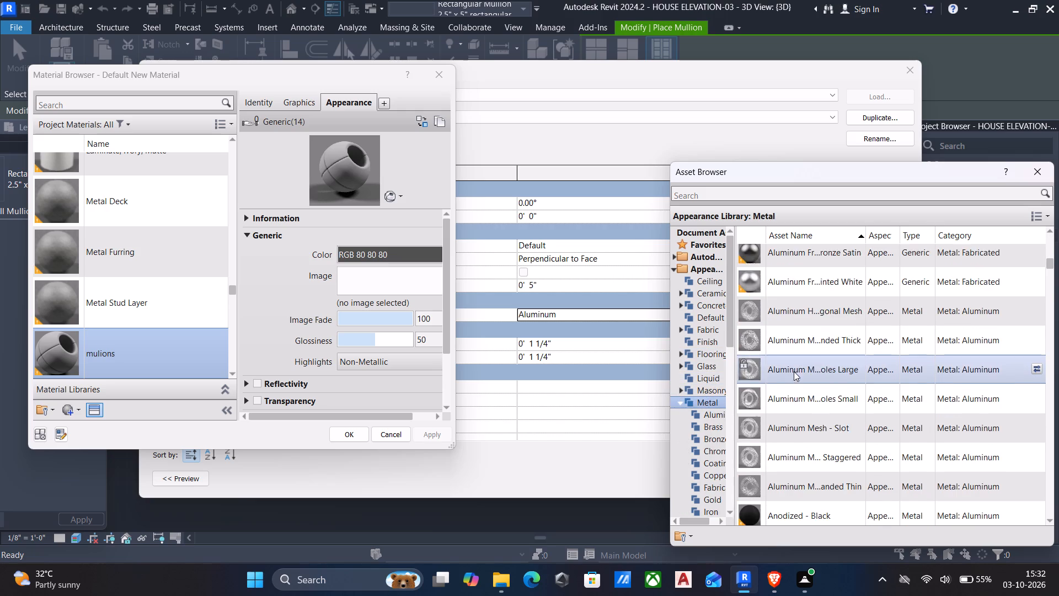
pyautogui.scroll(-4, 794, 371)
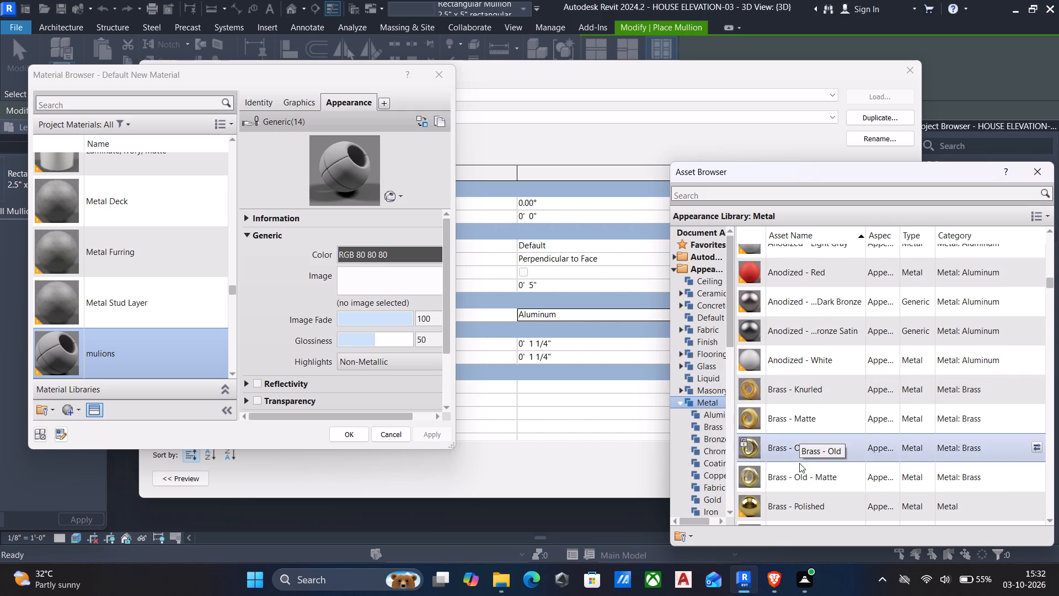
pyautogui.scroll(-4, 806, 509)
pyautogui.scroll(-4, 794, 385)
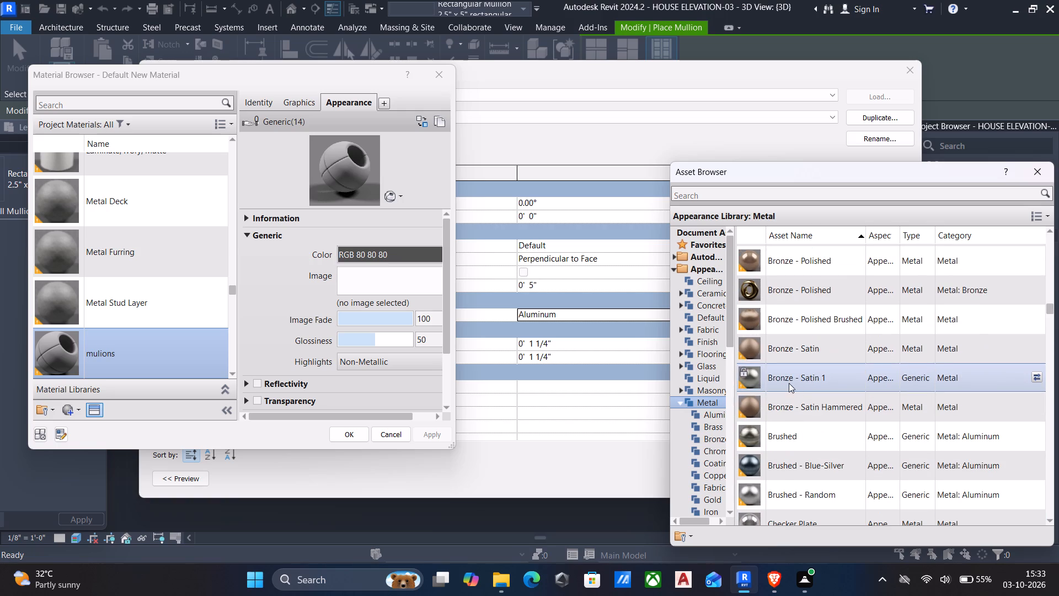
pyautogui.scroll(-8, 823, 407)
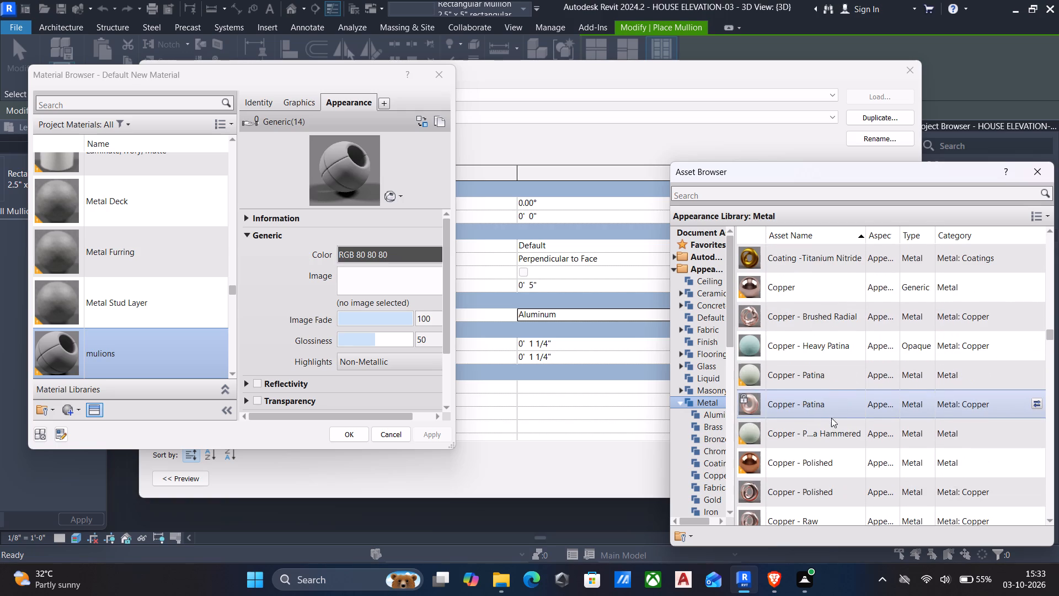
pyautogui.doubleClick(800, 261)
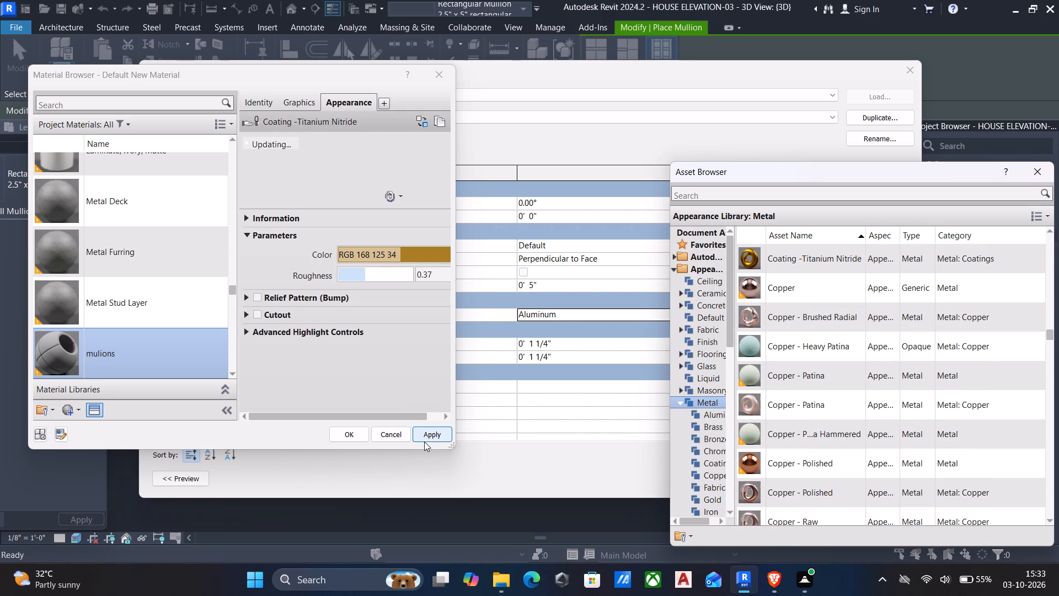
pyautogui.click(424, 434)
pyautogui.click(340, 430)
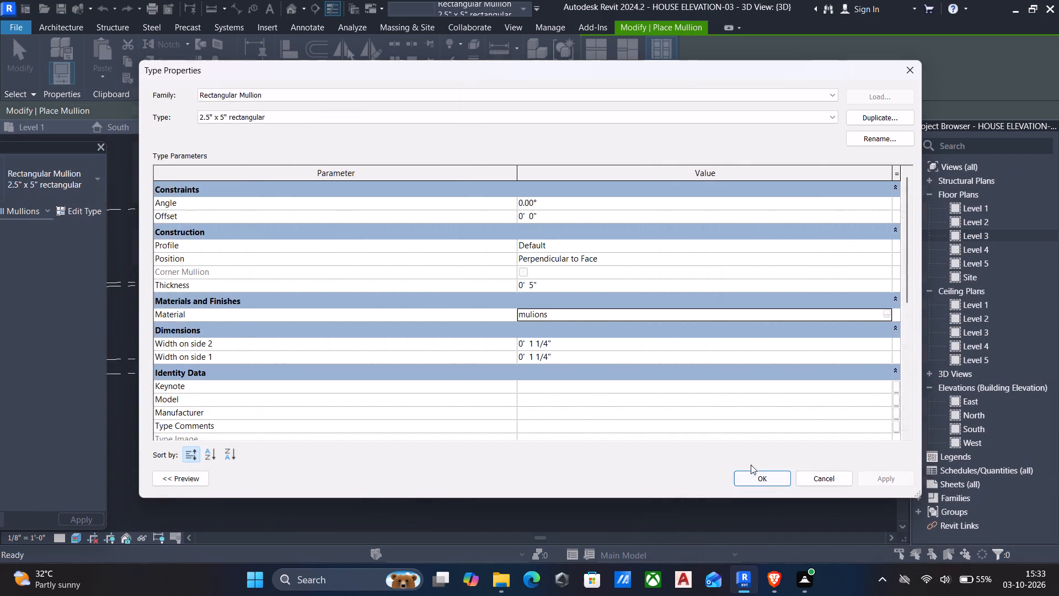
pyautogui.click(895, 478)
pyautogui.click(751, 479)
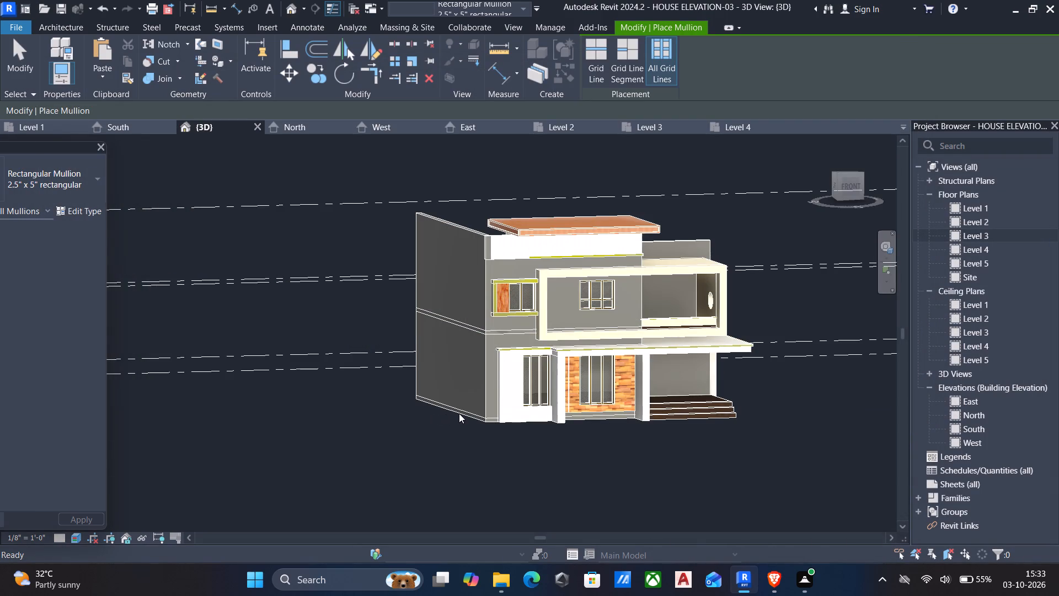
pyautogui.press('Escape')
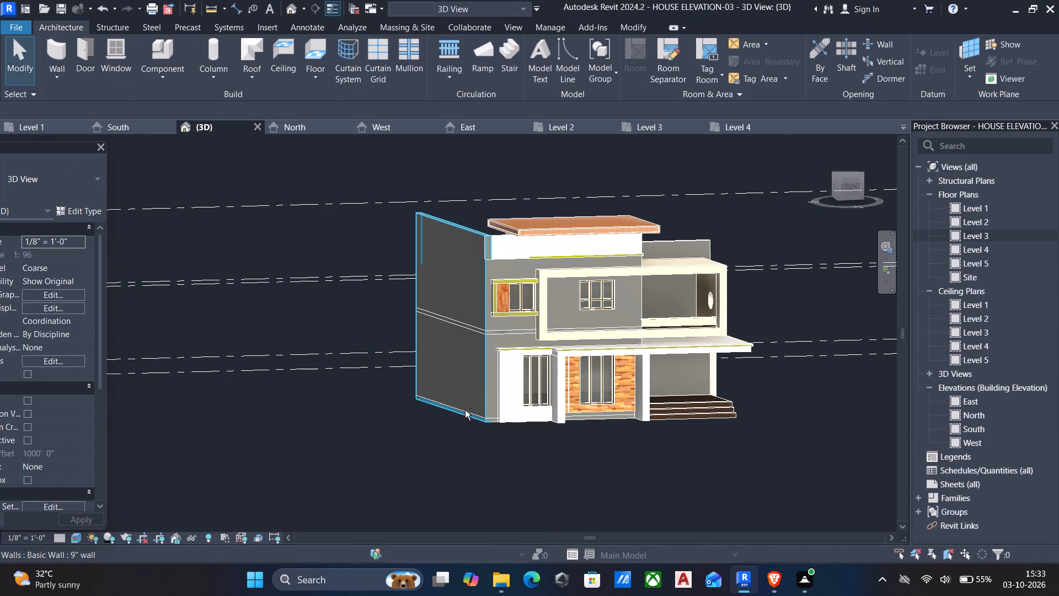
# Examine the front facade and its window mullions in 3D from several angles and close up.
pyautogui.keyDown('shift'); pyautogui.moveTo(465, 410); pyautogui.dragTo(393, 429, button='middle'); pyautogui.keyUp('shift')
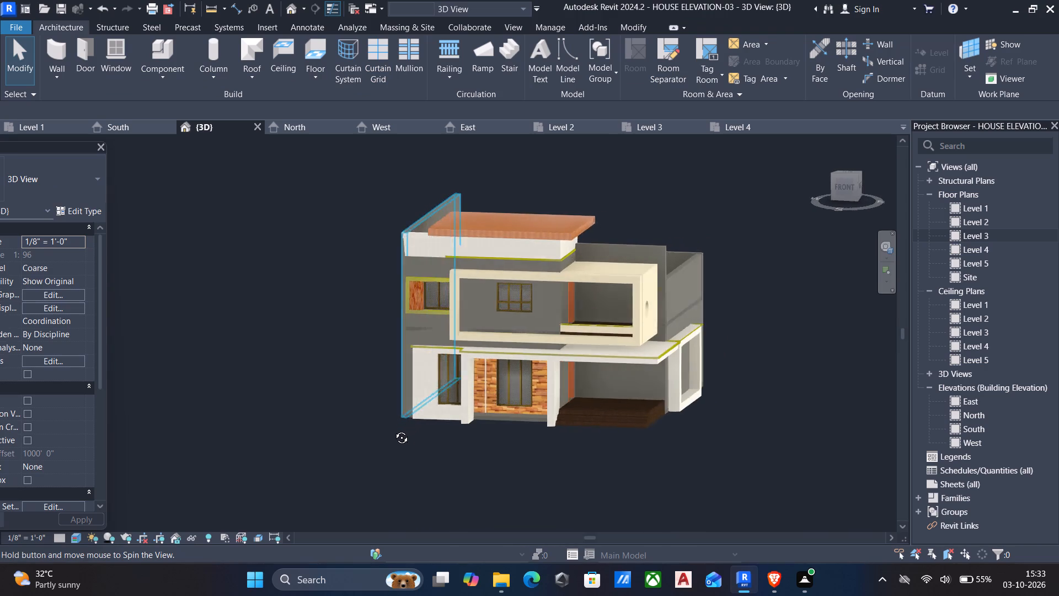
pyautogui.keyDown('shift'); pyautogui.moveTo(393, 429); pyautogui.dragTo(392, 430, button='middle'); pyautogui.keyUp('shift')
pyautogui.keyDown('shift'); pyautogui.moveTo(341, 432); pyautogui.dragTo(385, 418, button='middle'); pyautogui.keyUp('shift')
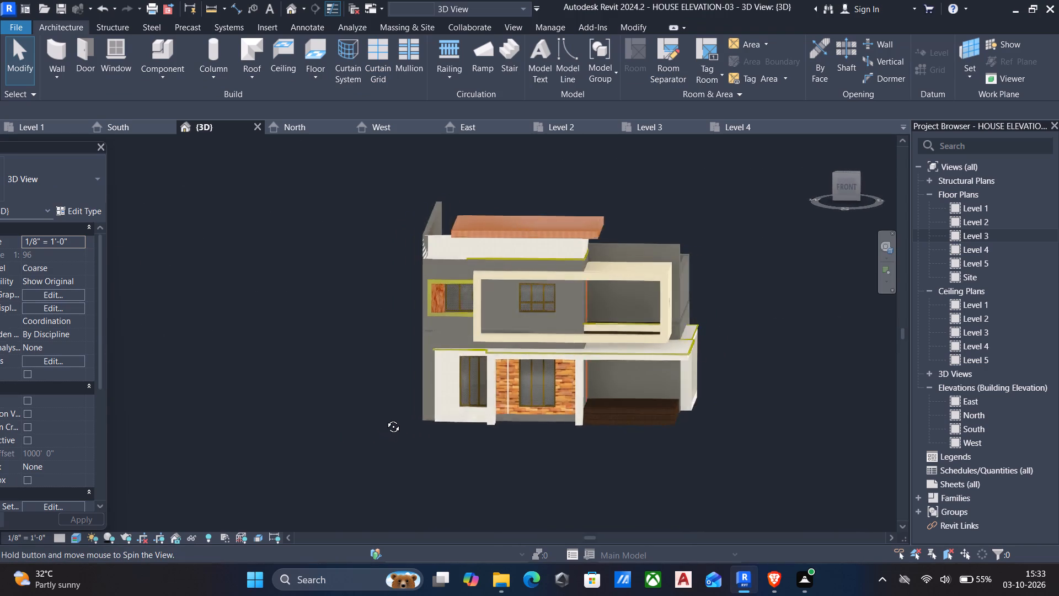
pyautogui.keyDown('shift'); pyautogui.moveTo(385, 418); pyautogui.dragTo(384, 379, button='middle'); pyautogui.keyUp('shift')
pyautogui.scroll(2, 378, 325)
pyautogui.keyDown('shift'); pyautogui.moveTo(375, 325); pyautogui.dragTo(381, 358, button='middle'); pyautogui.keyUp('shift')
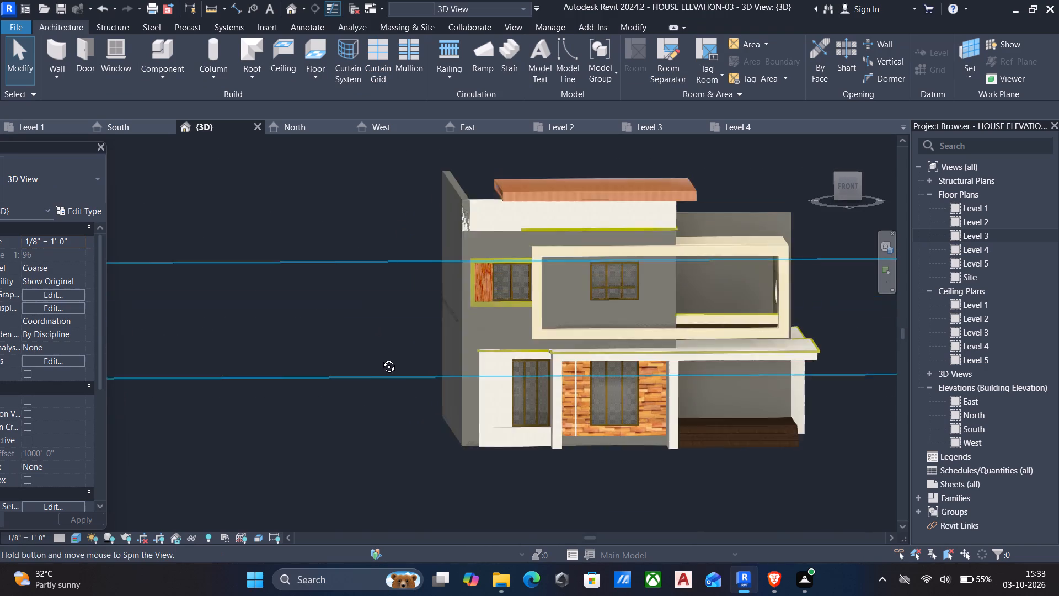
pyautogui.keyDown('shift'); pyautogui.moveTo(381, 358); pyautogui.dragTo(386, 360, button='middle'); pyautogui.keyUp('shift')
pyautogui.scroll(-3, 382, 366)
pyautogui.keyDown('shift'); pyautogui.moveTo(382, 371); pyautogui.dragTo(388, 371, button='middle'); pyautogui.keyUp('shift')
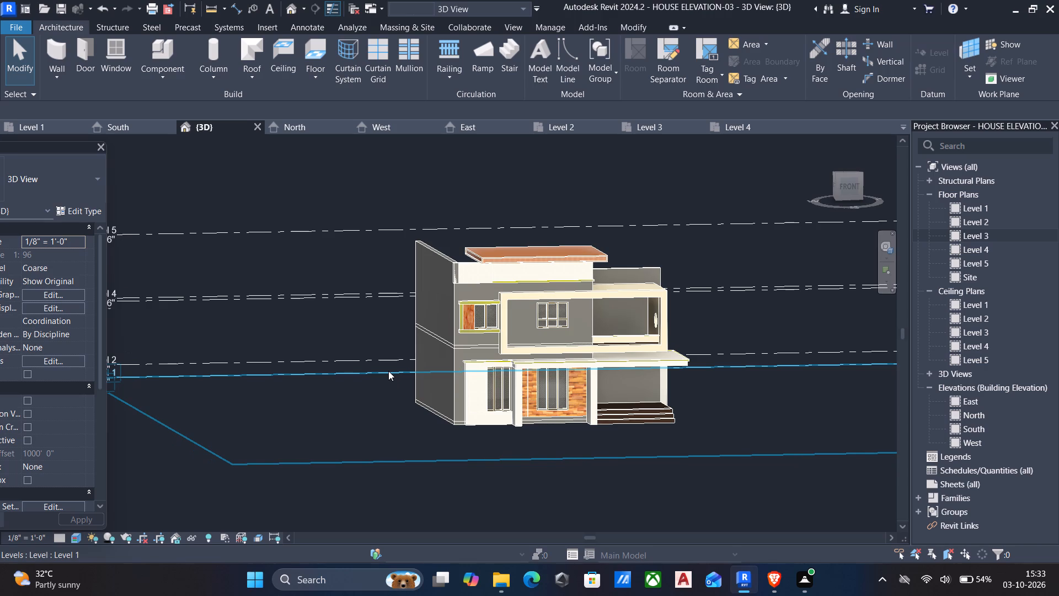
pyautogui.scroll(2, 388, 371)
pyautogui.moveTo(371, 337); pyautogui.dragTo(327, 349, button='middle')
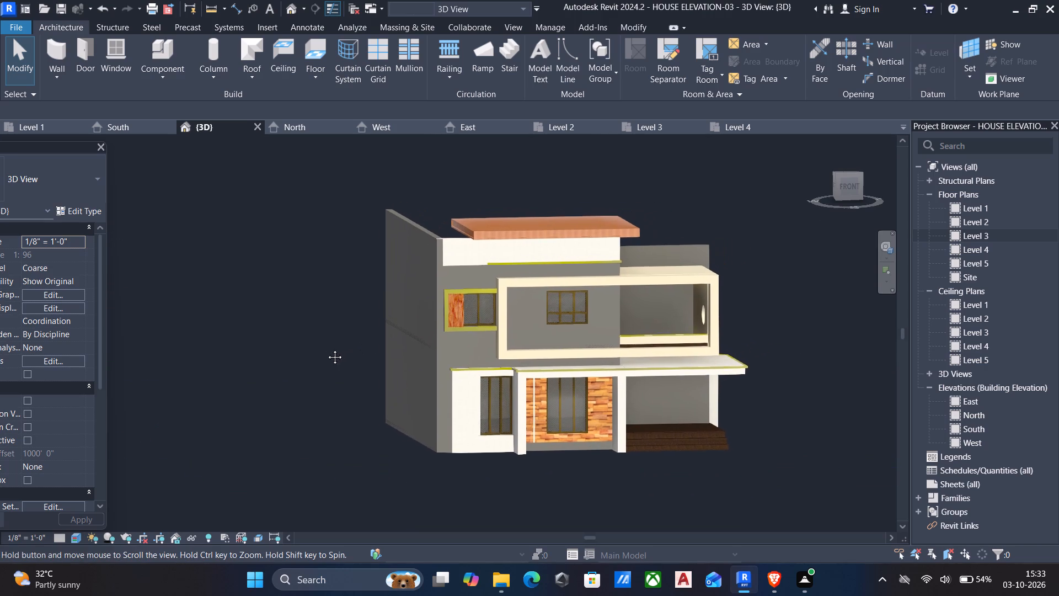
pyautogui.moveTo(327, 349); pyautogui.dragTo(319, 351, button='middle')
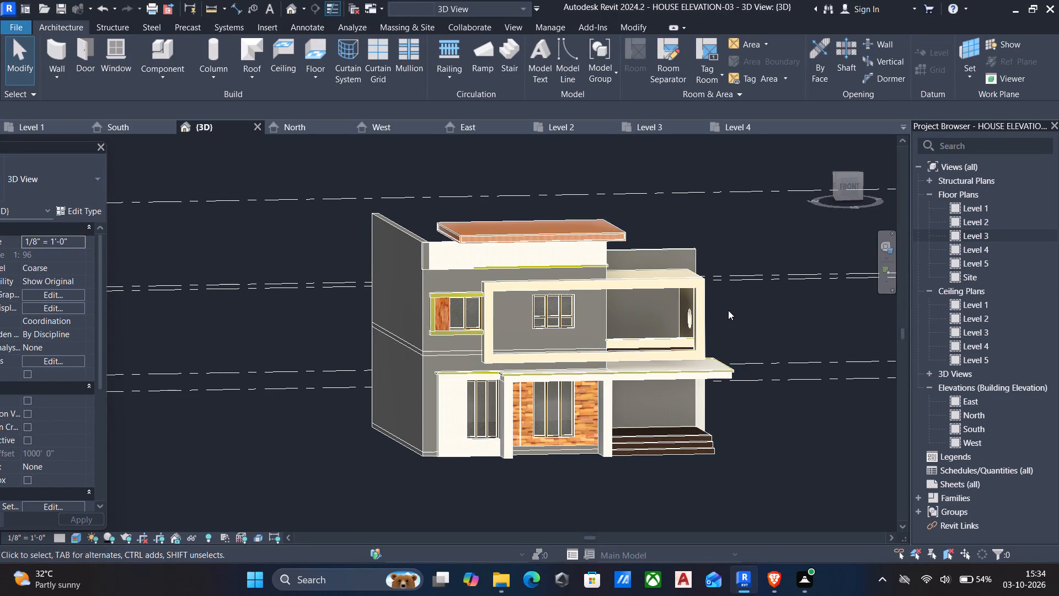
pyautogui.moveTo(728, 310); pyautogui.dragTo(676, 310, button='middle')
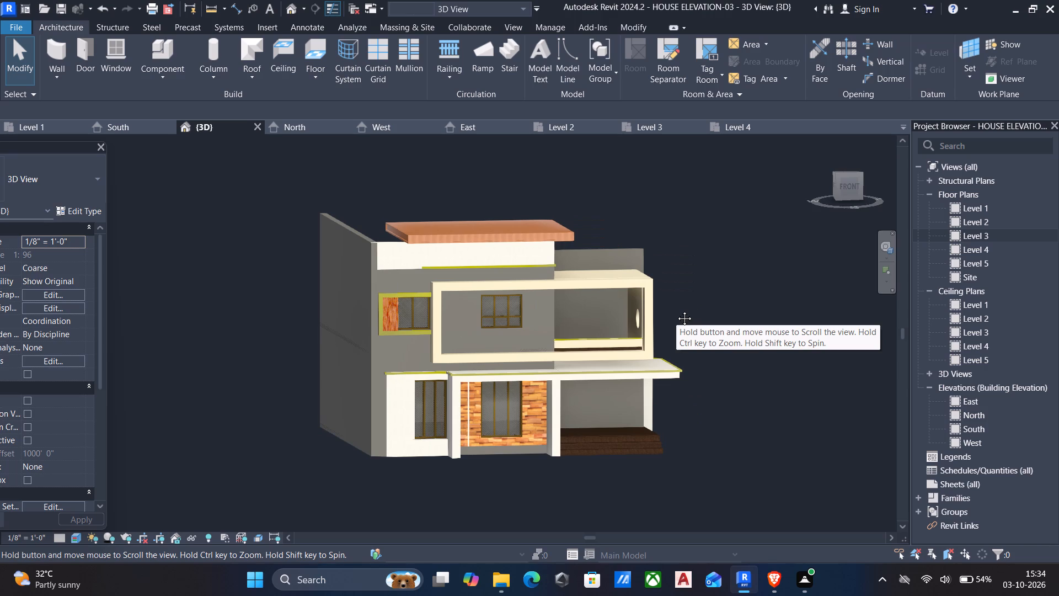
pyautogui.moveTo(676, 310); pyautogui.dragTo(654, 314, button='middle')
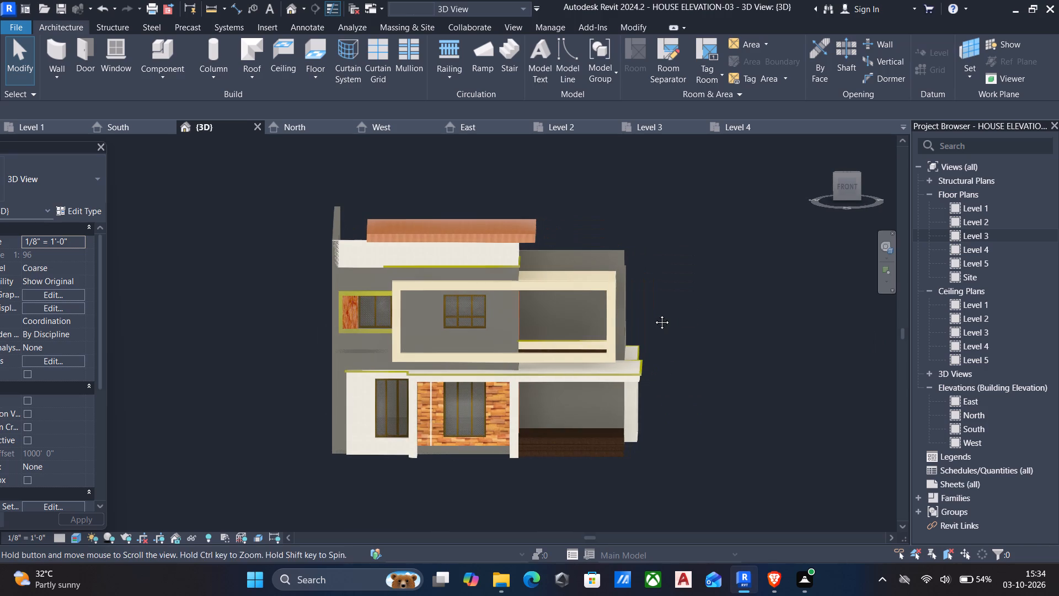
pyautogui.moveTo(654, 314); pyautogui.dragTo(667, 369, button='middle')
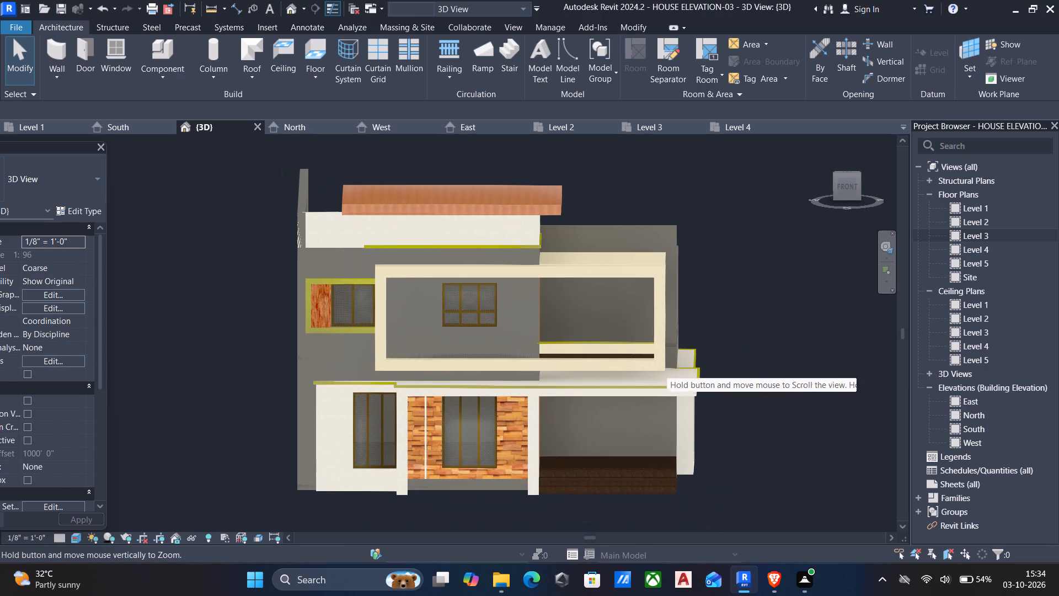
pyautogui.moveTo(667, 369); pyautogui.dragTo(695, 376, button='middle')
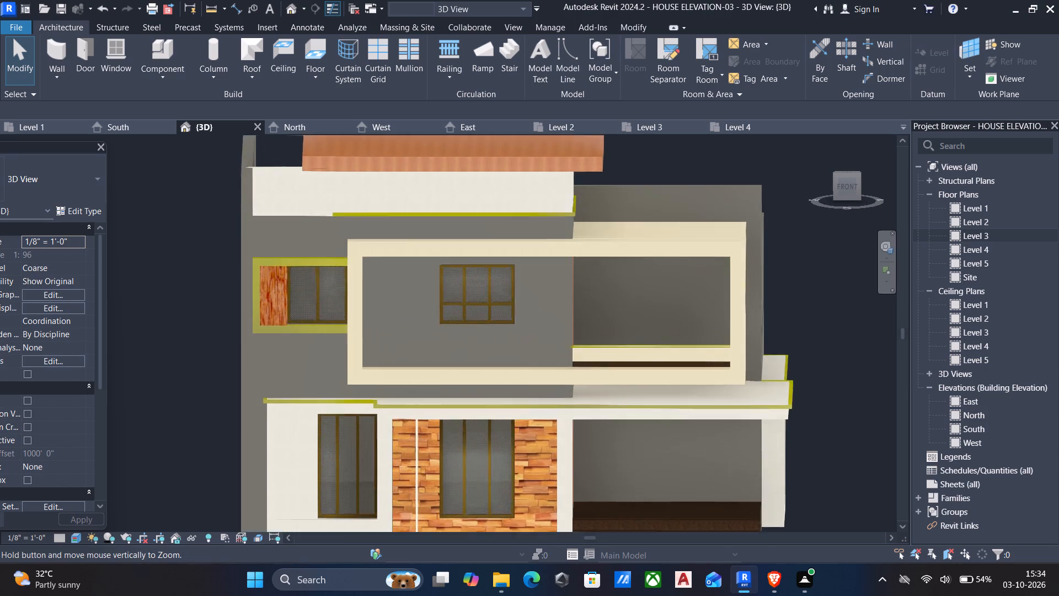
pyautogui.moveTo(695, 376); pyautogui.dragTo(340, 138, button='middle')
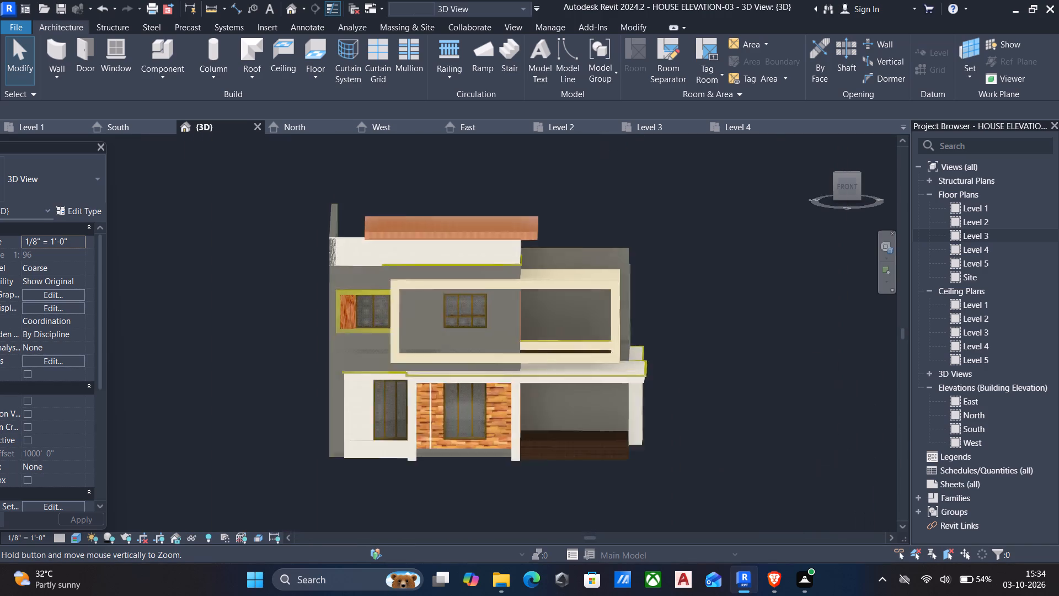
pyautogui.moveTo(340, 138); pyautogui.dragTo(386, 371, button='middle')
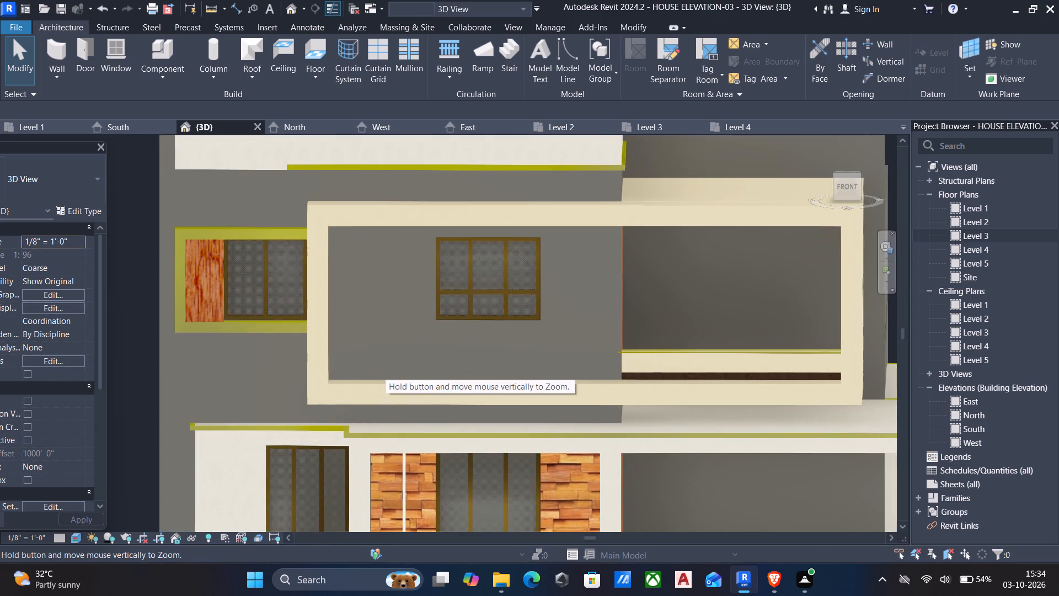
pyautogui.moveTo(386, 371); pyautogui.dragTo(300, 304, button='middle')
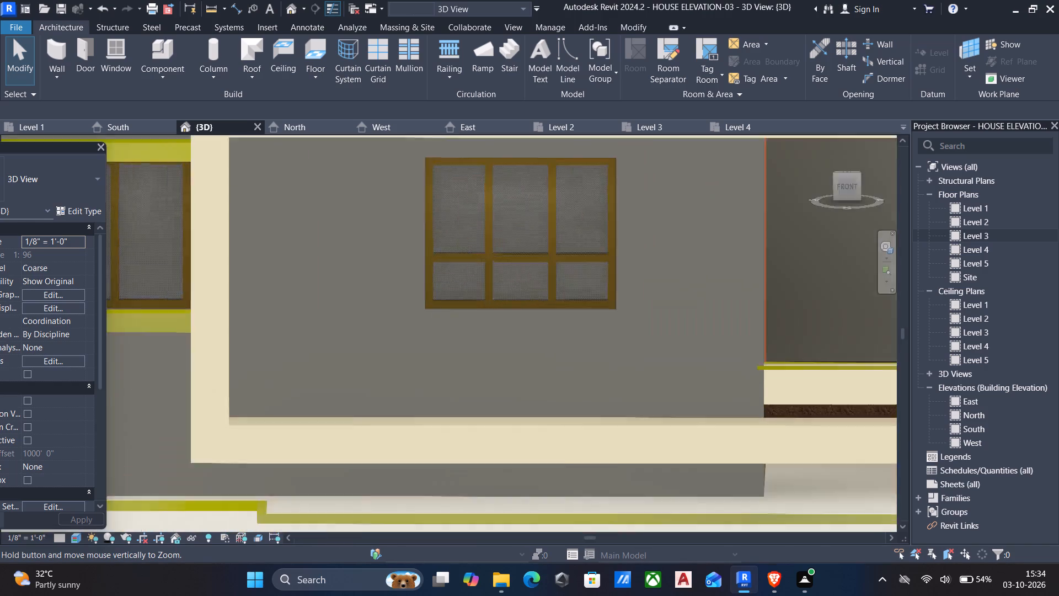
pyautogui.moveTo(300, 304); pyautogui.dragTo(417, 356, button='middle')
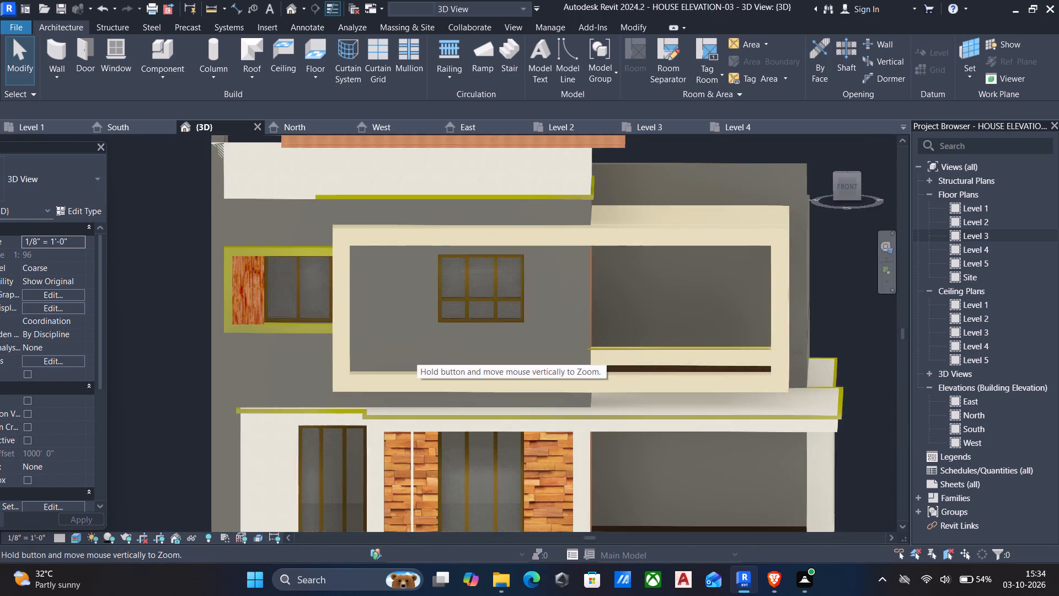
# Examine the upper-storey front window mullions close up and the whole front facade in the 3D view.
pyautogui.moveTo(417, 356); pyautogui.dragTo(439, 403, button='middle')
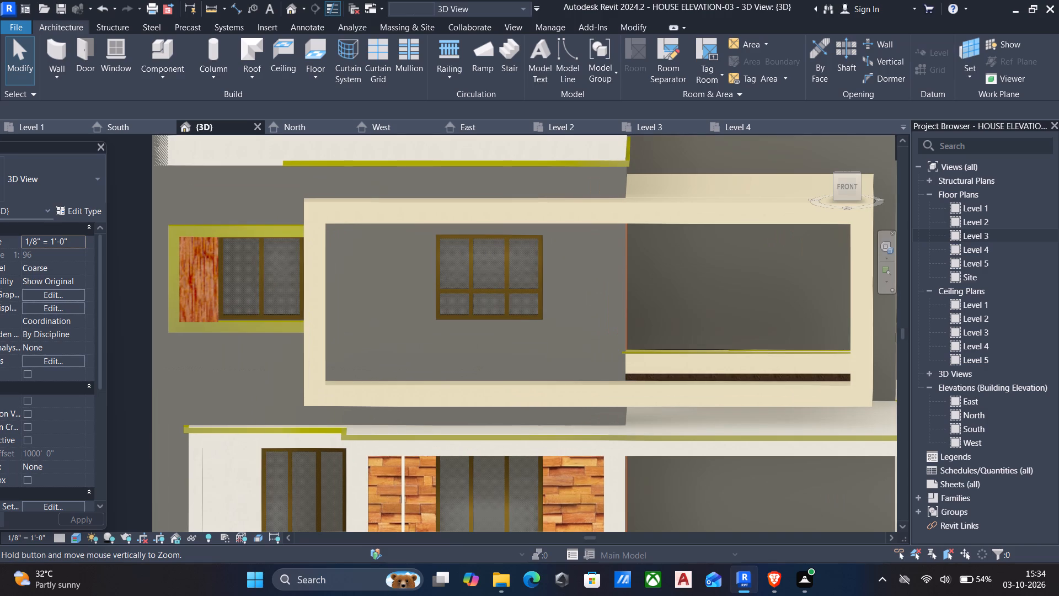
pyautogui.moveTo(439, 403); pyautogui.dragTo(458, 412, button='middle')
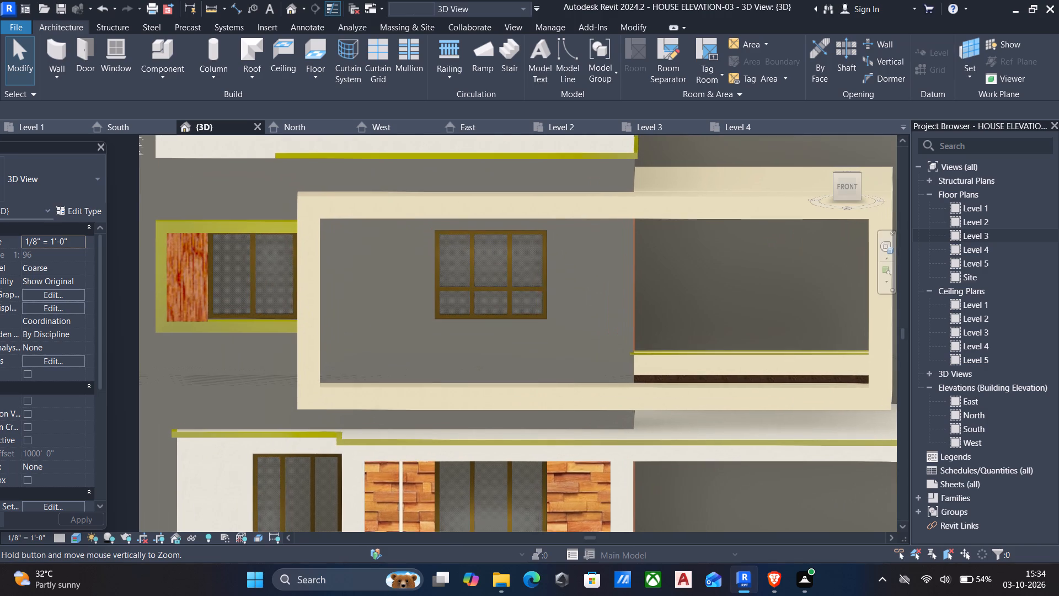
pyautogui.moveTo(458, 412); pyautogui.dragTo(468, 450, button='middle')
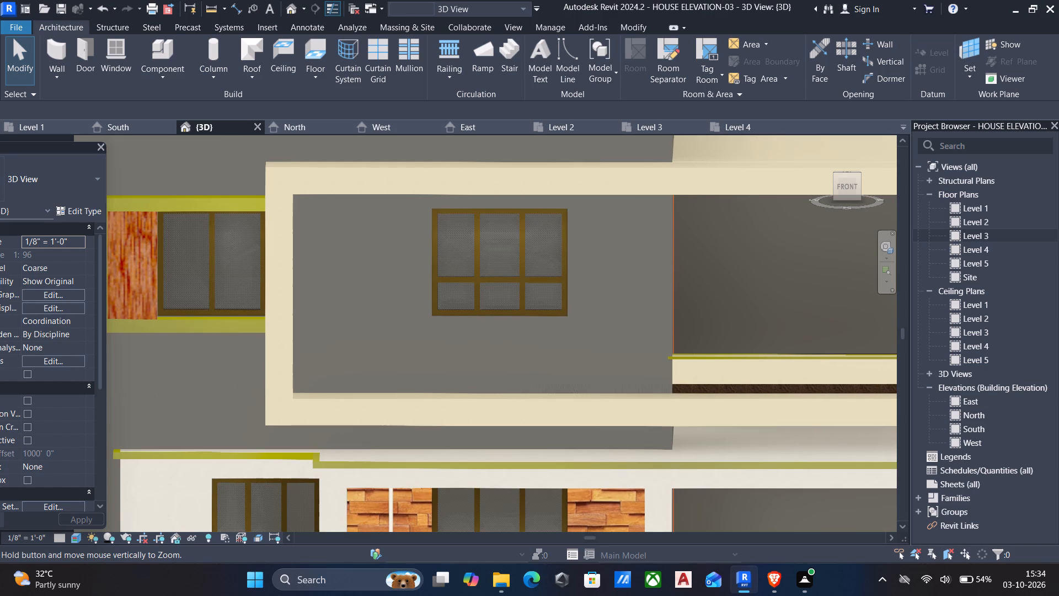
pyautogui.moveTo(468, 450); pyautogui.dragTo(443, 350, button='middle')
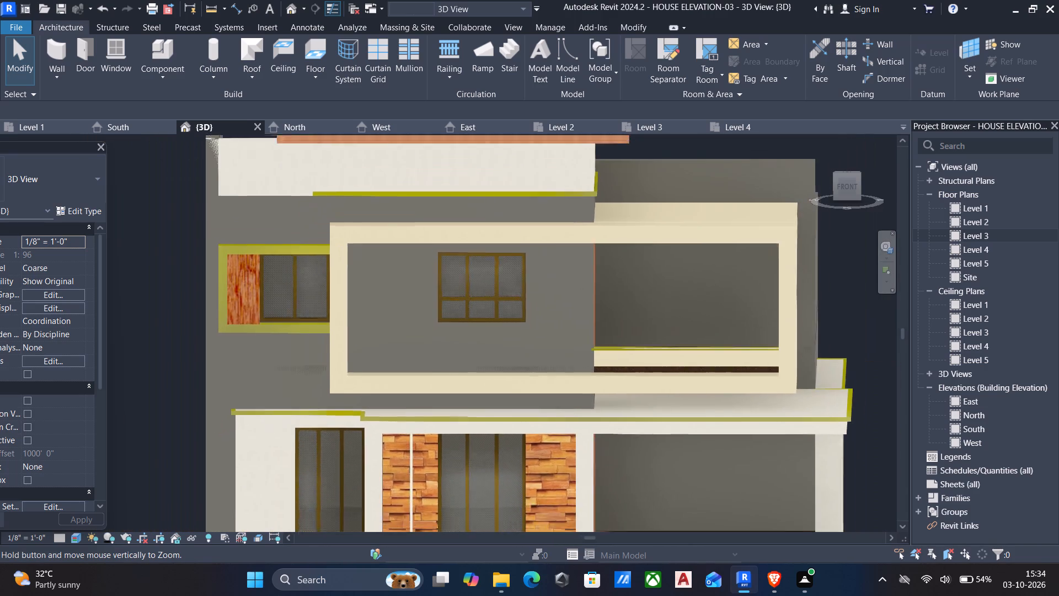
pyautogui.moveTo(443, 350); pyautogui.dragTo(425, 259, button='middle')
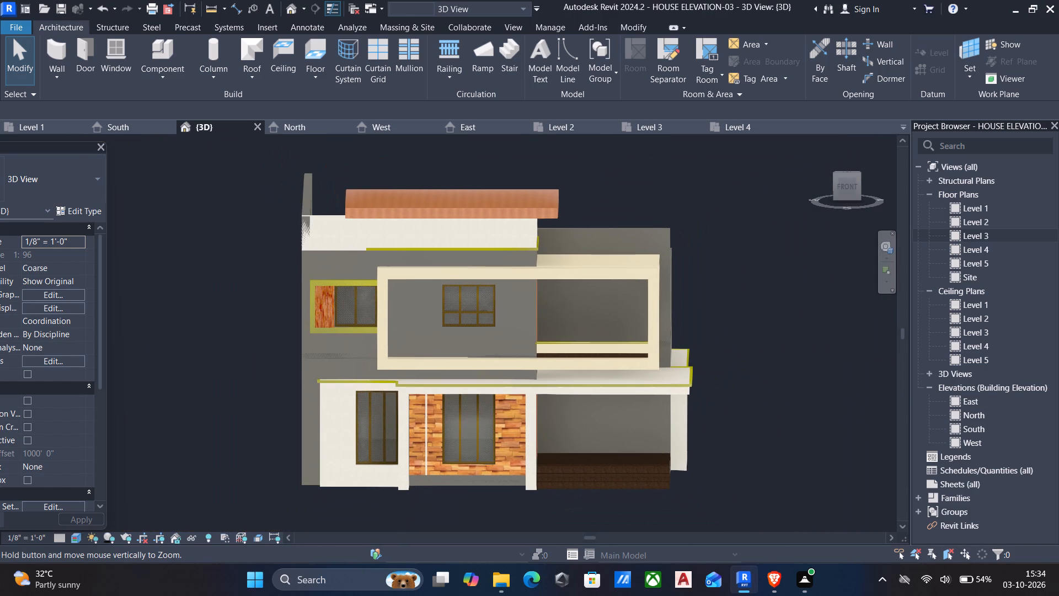
pyautogui.moveTo(425, 259); pyautogui.dragTo(426, 248, button='middle')
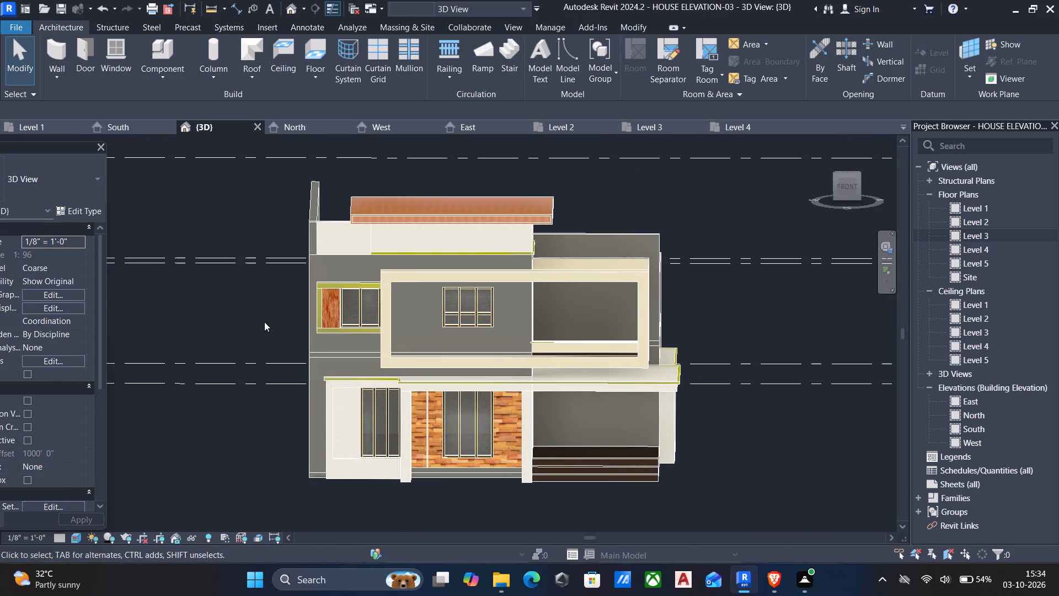
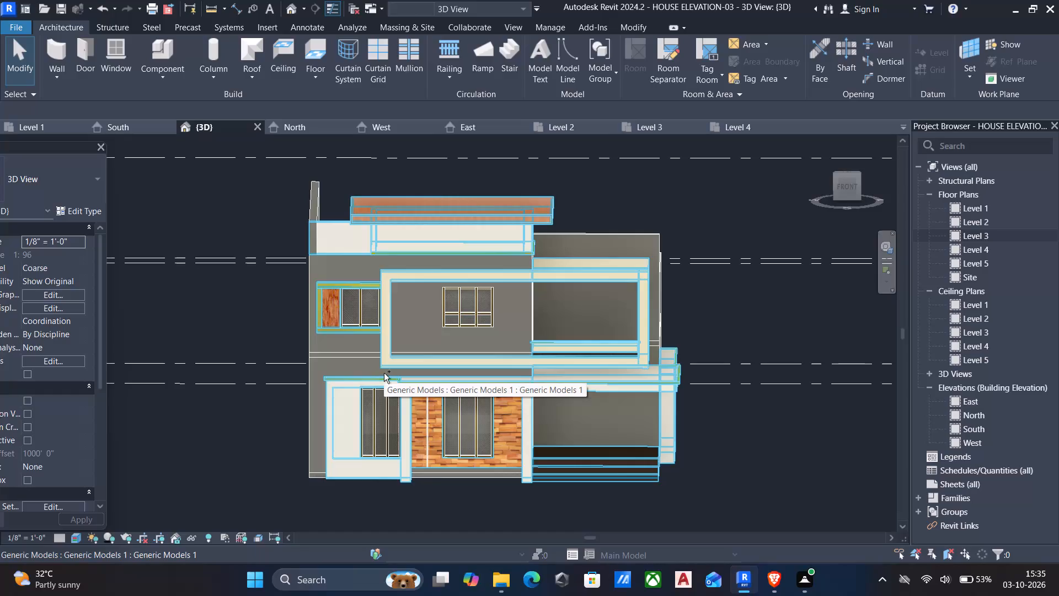
# Save the house elevation project.
pyautogui.hotkey('ctrl', 's')
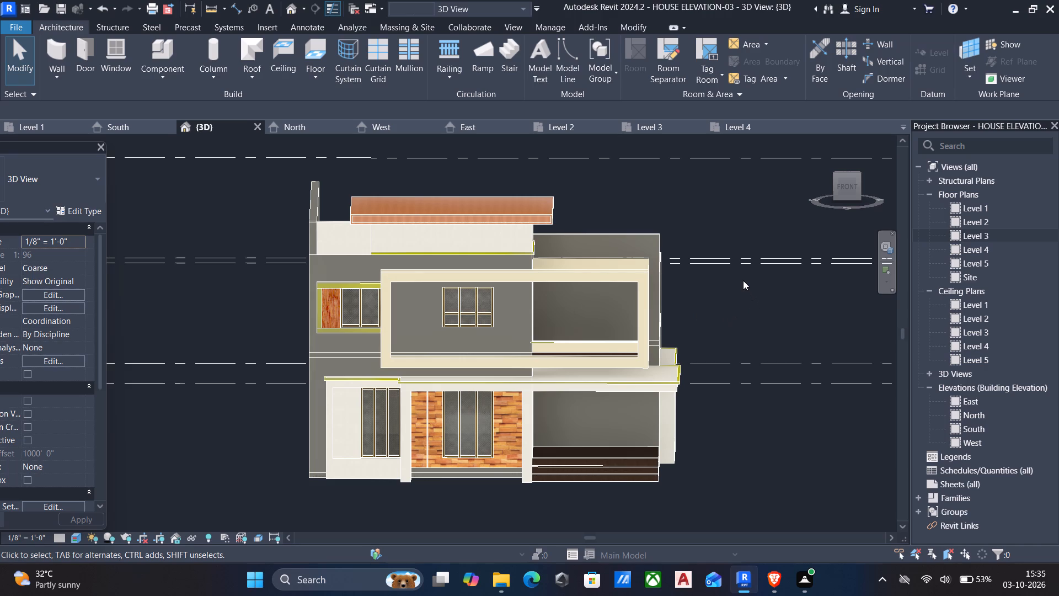
# Set the print range to the visible portion of the current window and preview the front 3D view's printout.
pyautogui.hotkey('ctrl', 'p')
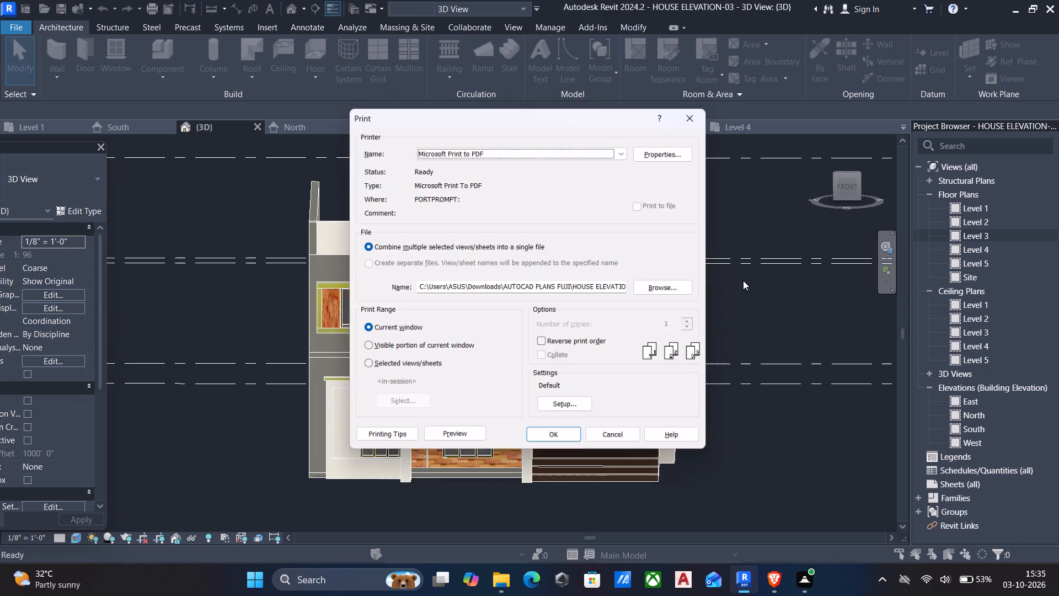
pyautogui.click(446, 350)
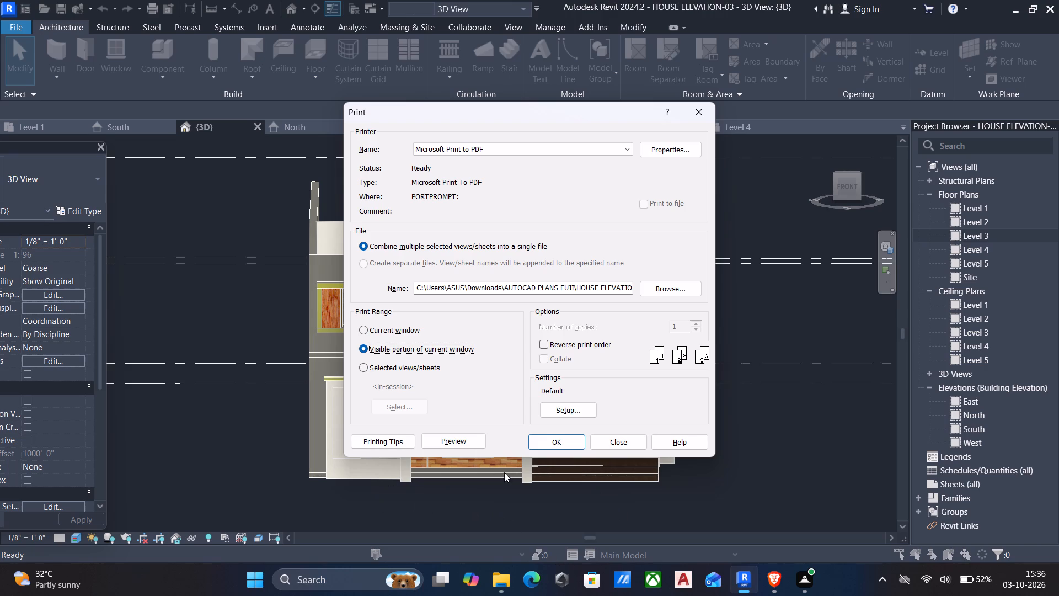
pyautogui.click(435, 441)
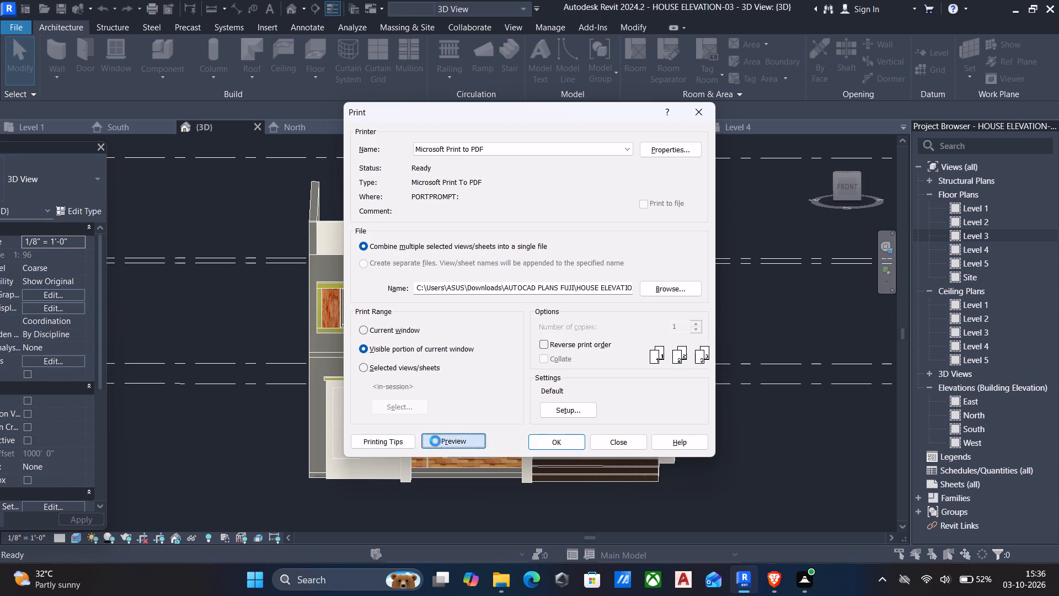
pyautogui.click(609, 328)
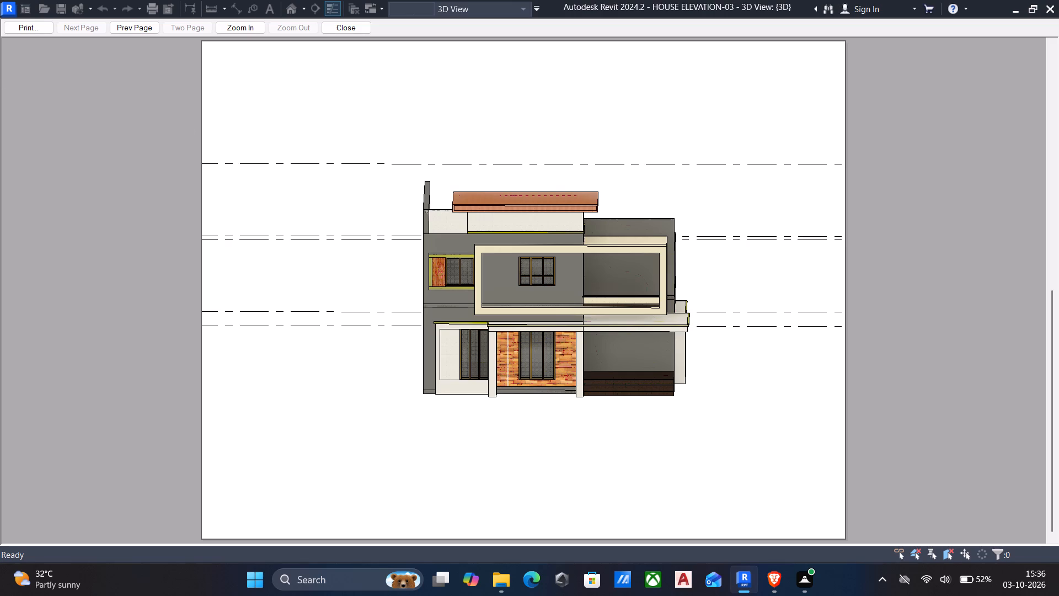
pyautogui.scroll(5, 402, 264)
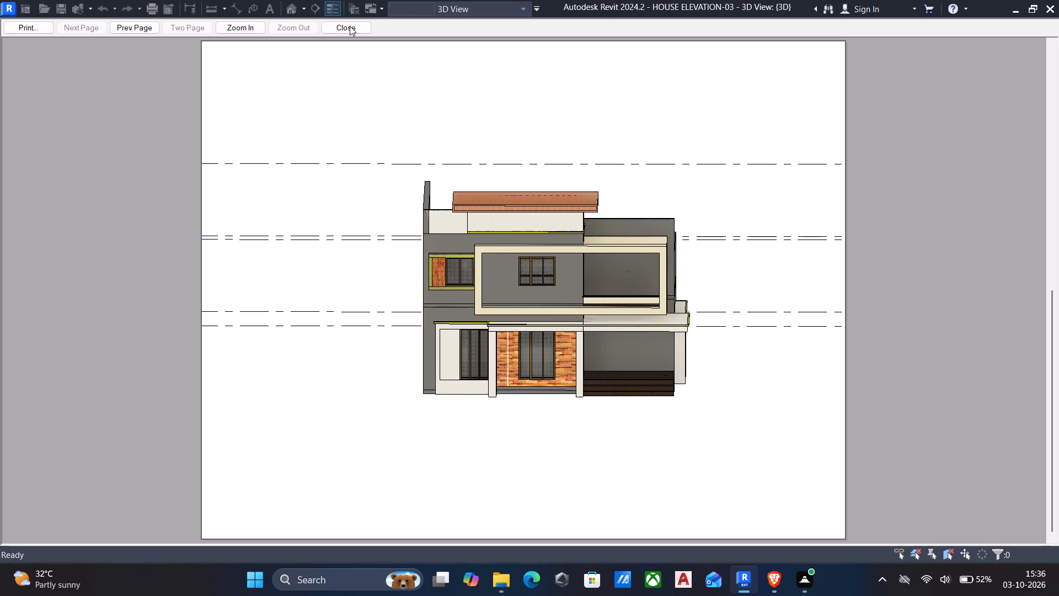
pyautogui.click(350, 26)
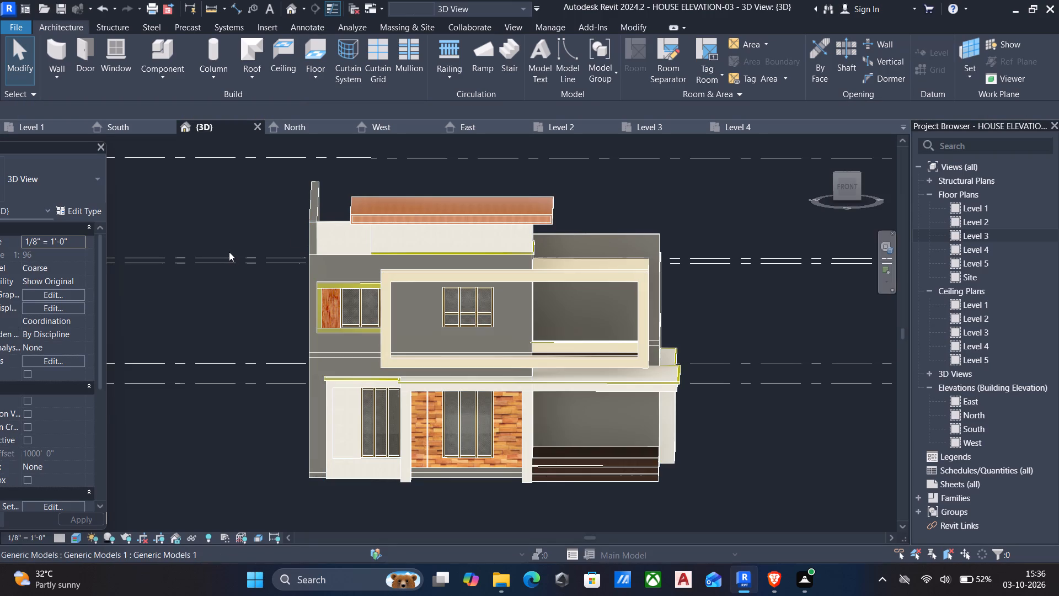
# Print an angled 3D view of the house front and side to PDF as House elevarion plan in the REVIT -PLANS folder.
pyautogui.keyDown('shift'); pyautogui.moveTo(231, 253); pyautogui.dragTo(282, 248, button='middle'); pyautogui.keyUp('shift')
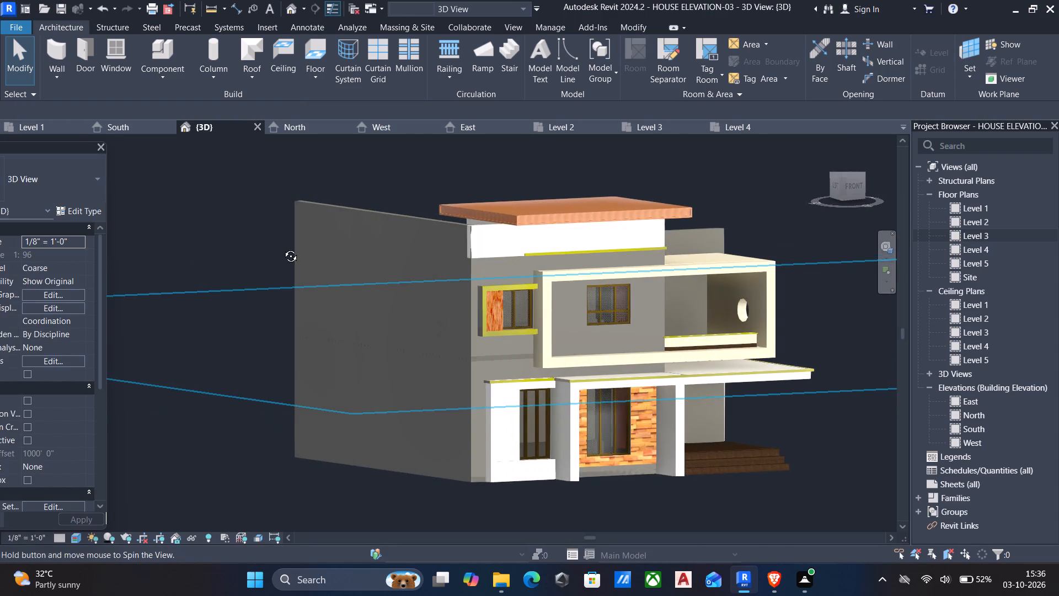
pyautogui.keyDown('shift'); pyautogui.moveTo(282, 248); pyautogui.dragTo(259, 254, button='middle'); pyautogui.keyUp('shift')
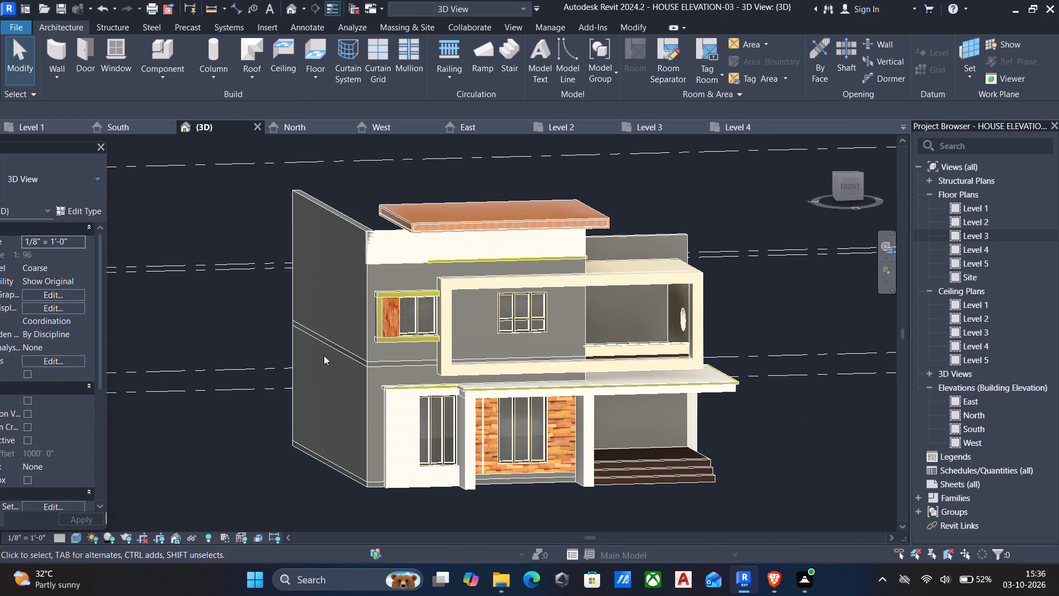
pyautogui.hotkey('ctrl', 'p')
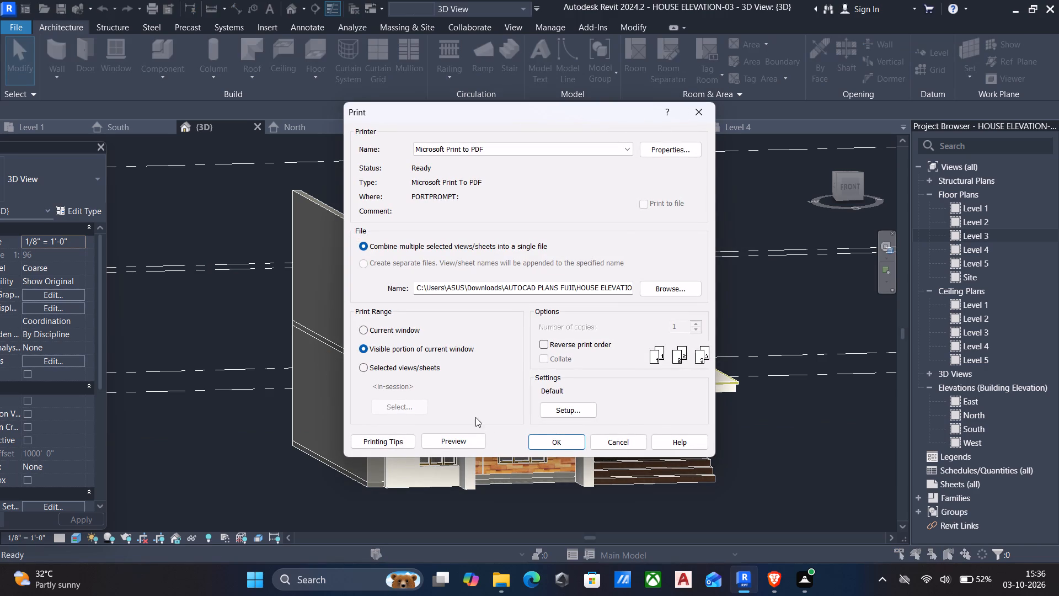
pyautogui.click(545, 446)
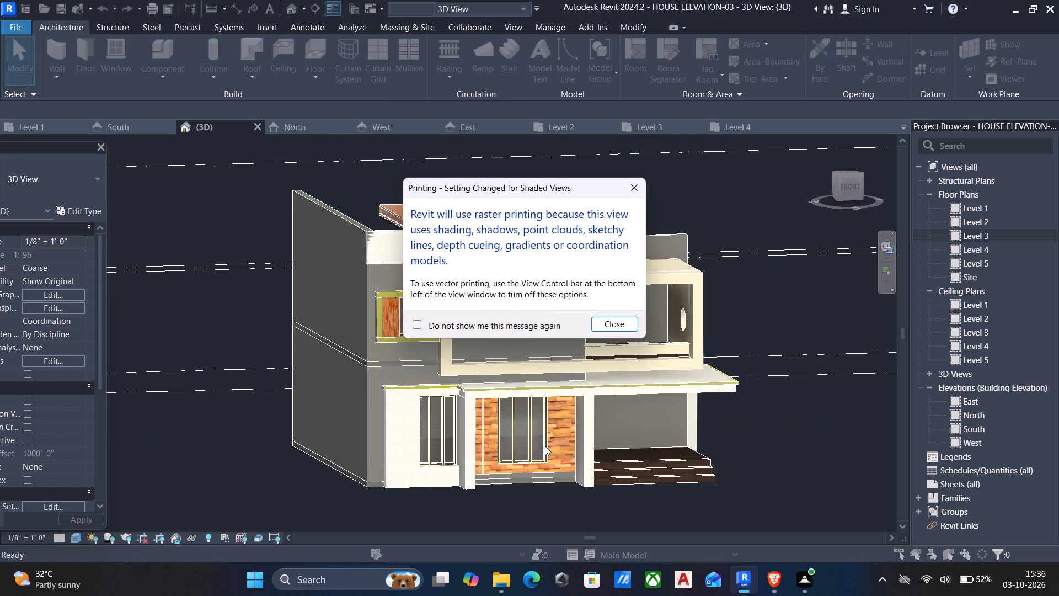
pyautogui.click(608, 328)
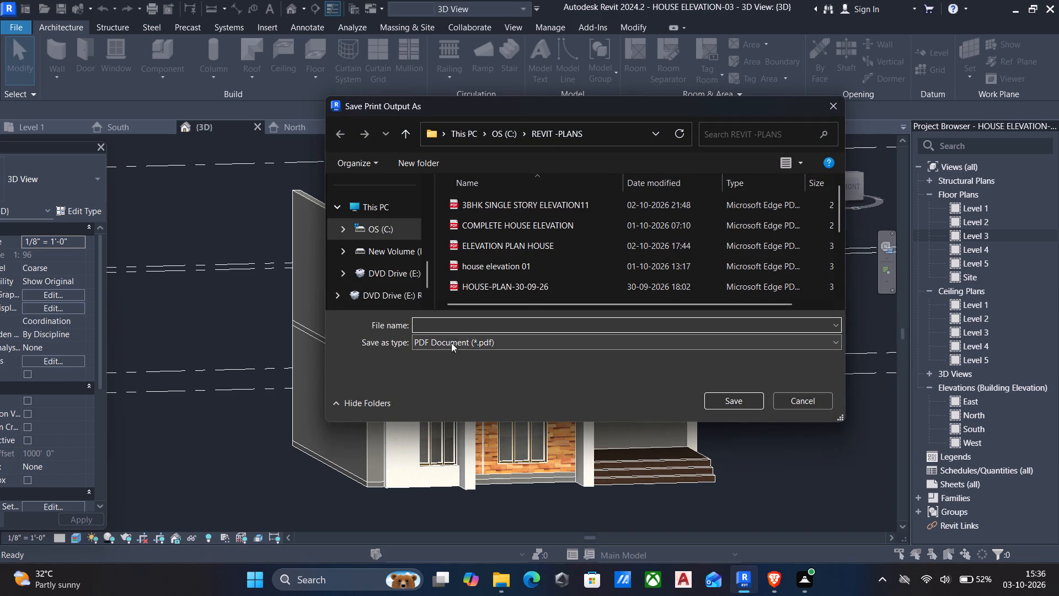
pyautogui.press('h')
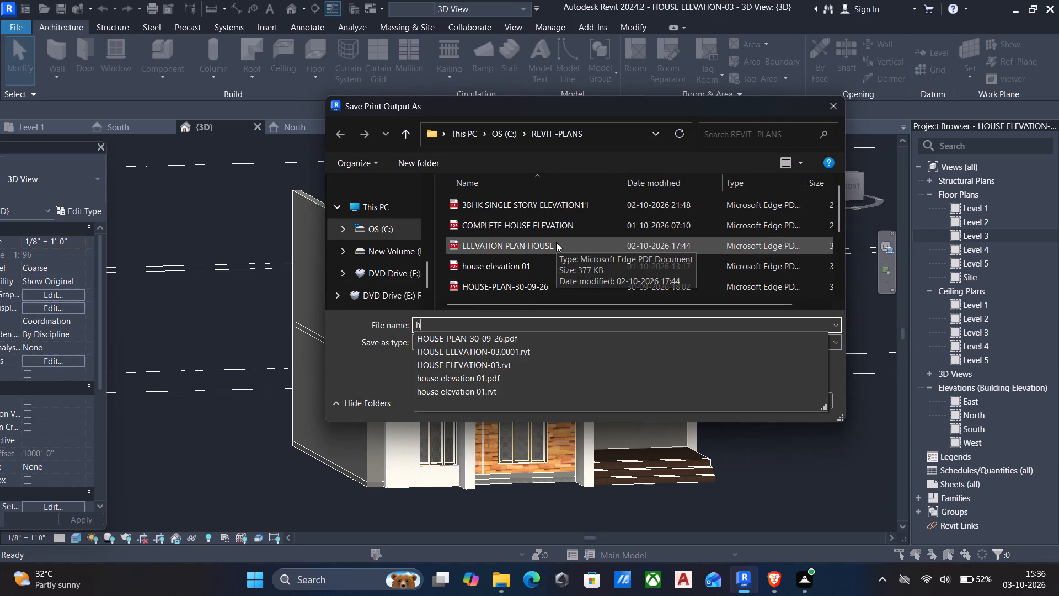
pyautogui.press('BackSpace')
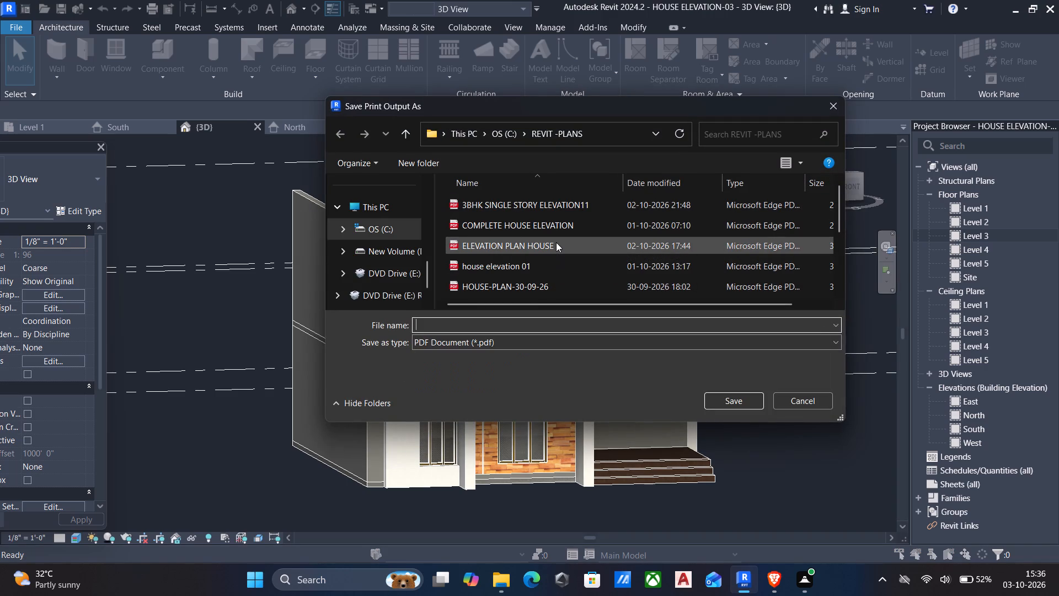
pyautogui.write('ouse elevarion plan')
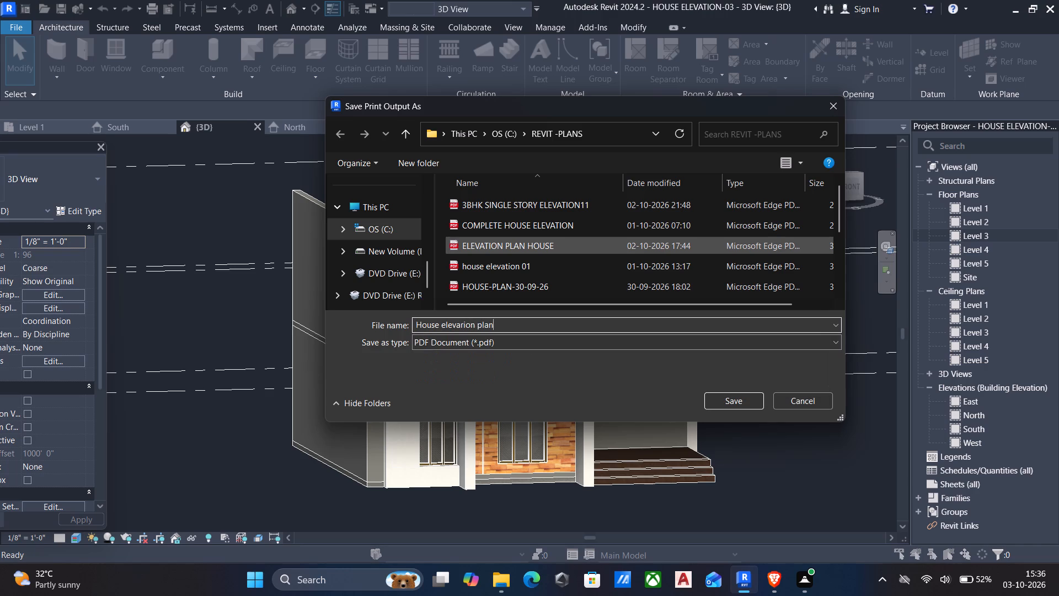
pyautogui.scroll(1, 556, 242)
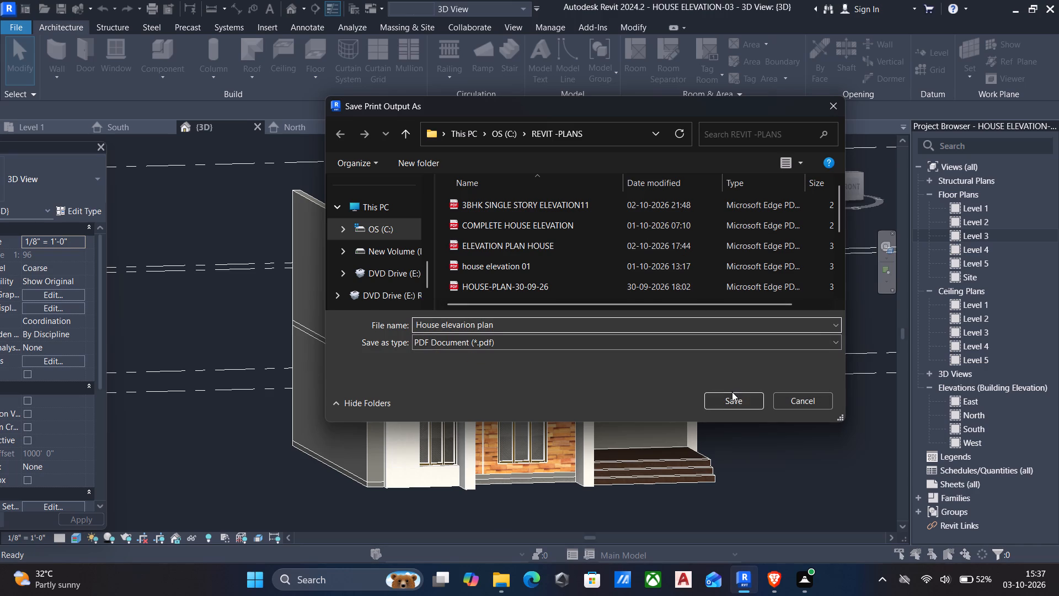
pyautogui.click(730, 393)
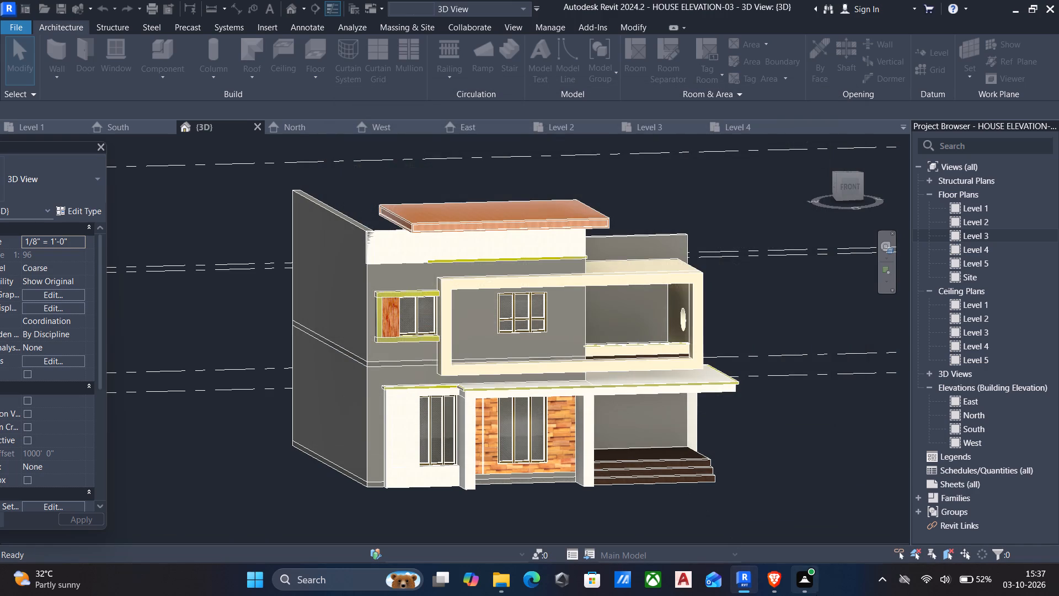